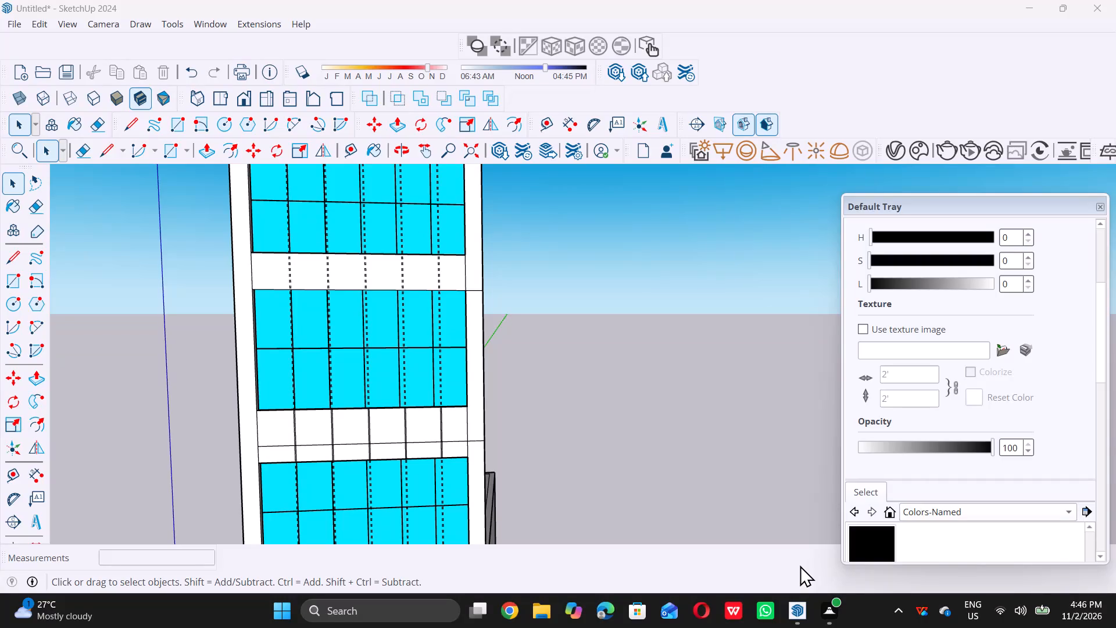
Draw a 1" by 3' rectangle between the first pair of guides on the wall band below the top-floor windows, from top edge to bottom edge.
scroll(460, 399, "down", 12)
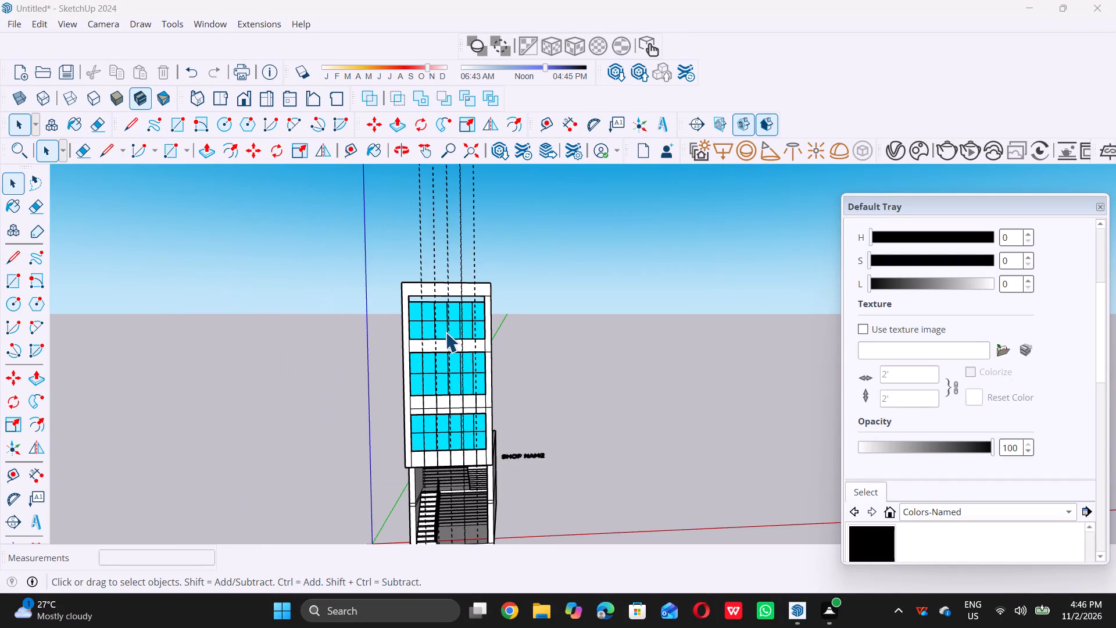
scroll(443, 334, "up", 7)
scroll(402, 367, "up", 13)
middle_click_drag(417, 329, 414, 330)
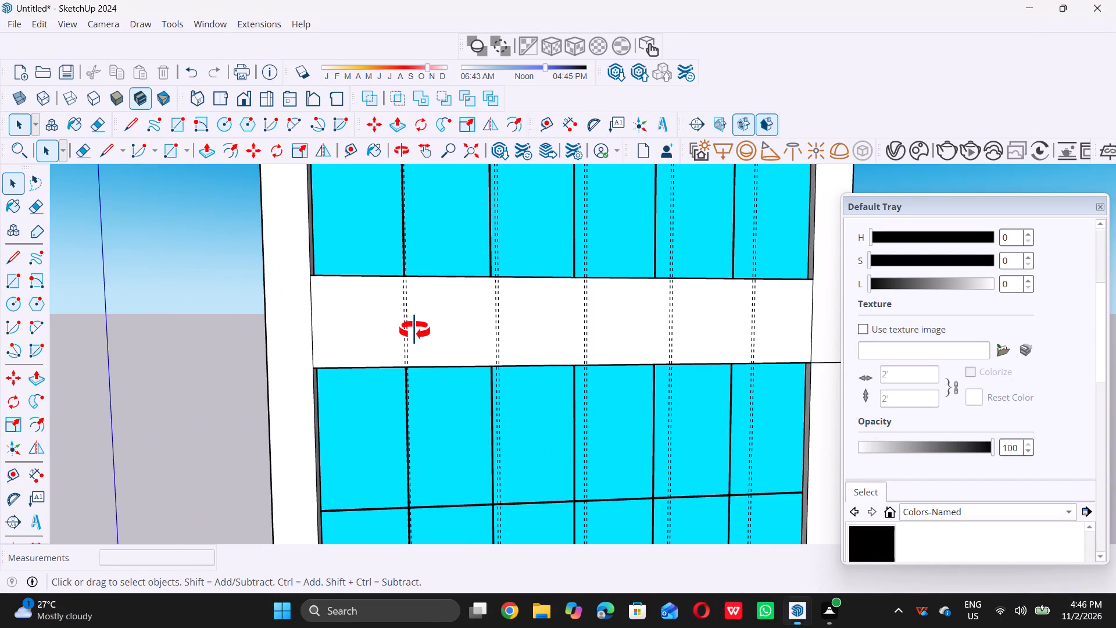
middle_click_drag(414, 330, 388, 315)
scroll(388, 325, "up", 12)
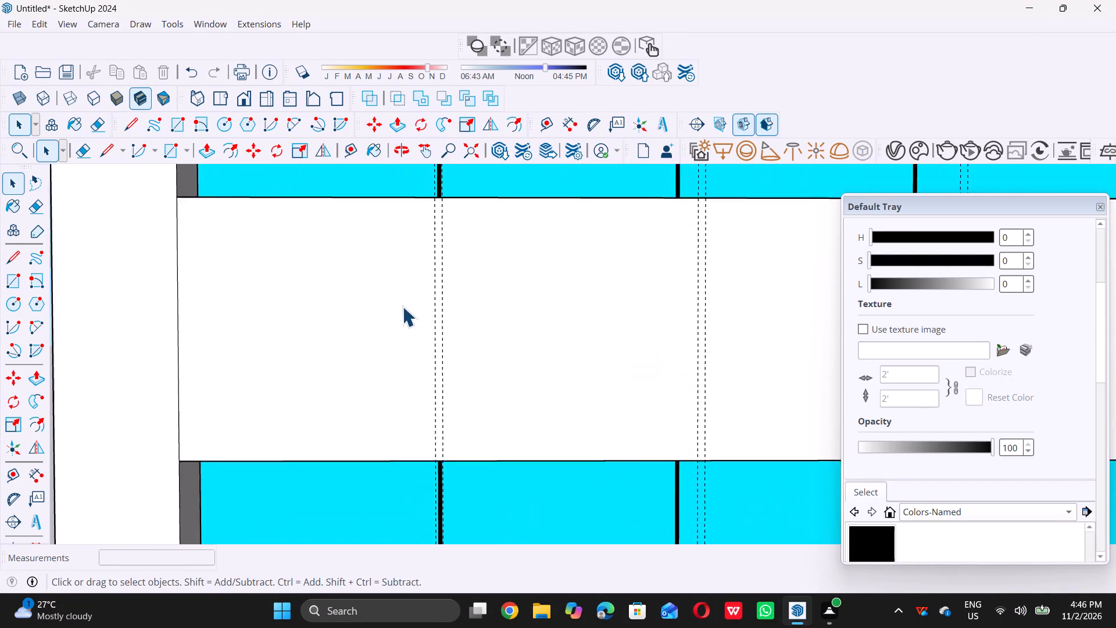
scroll(402, 306, "up", 1)
key("r")
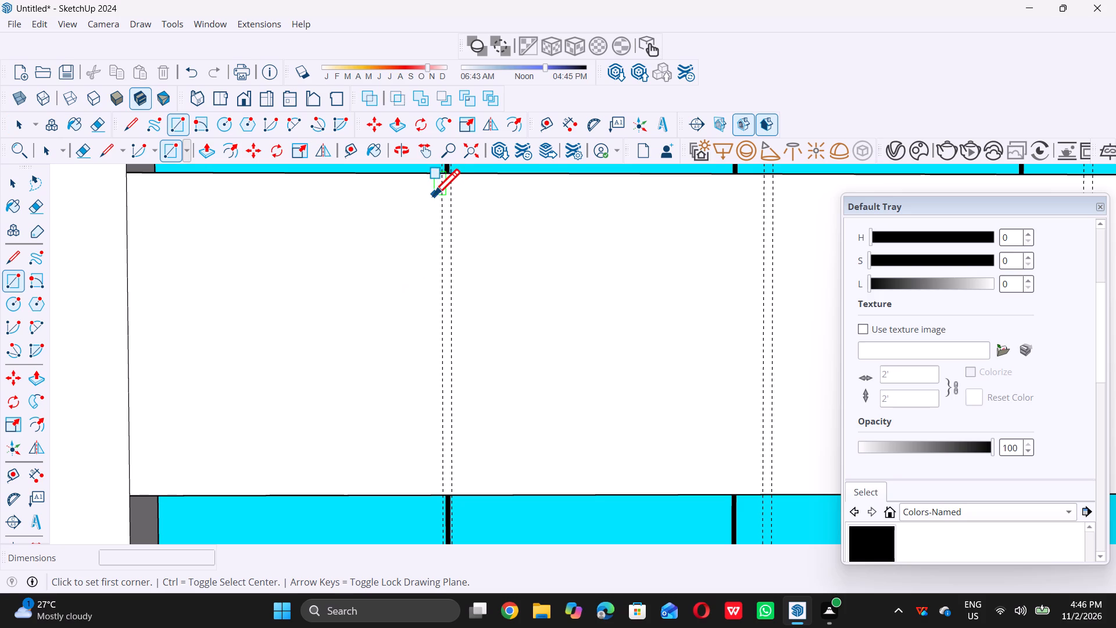
left_click(441, 173)
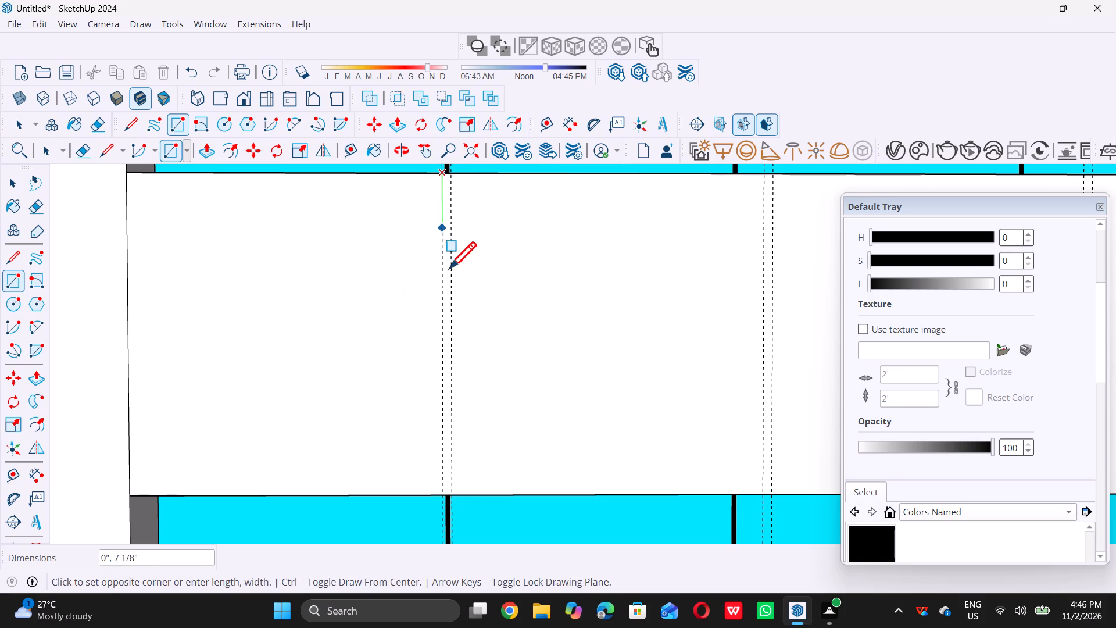
scroll(452, 273, "down", 10)
scroll(456, 370, "up", 13)
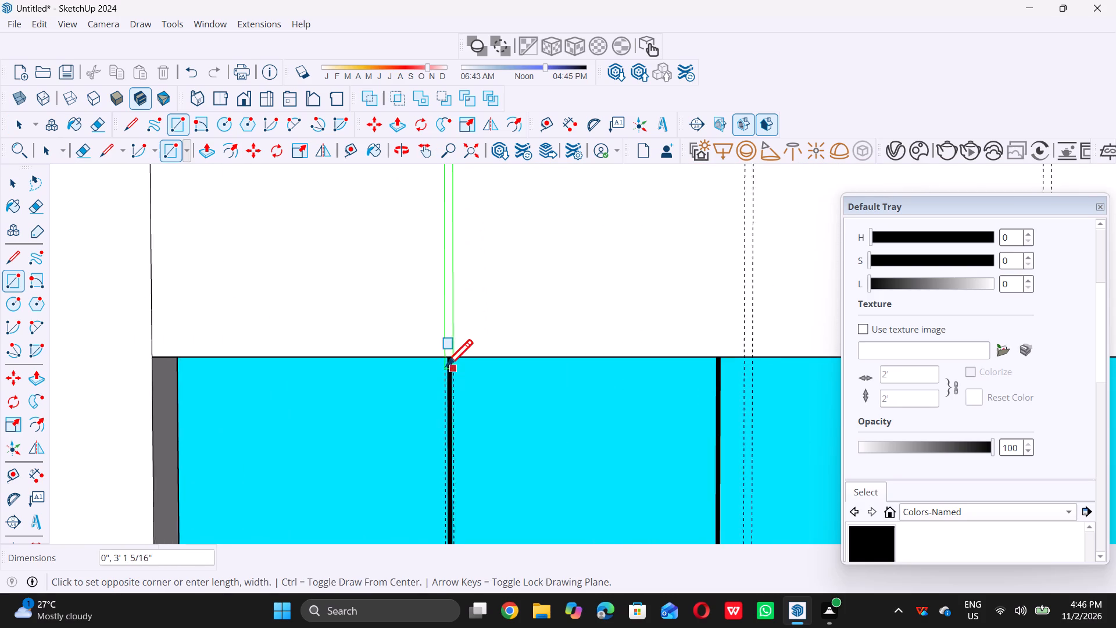
double_click(454, 352)
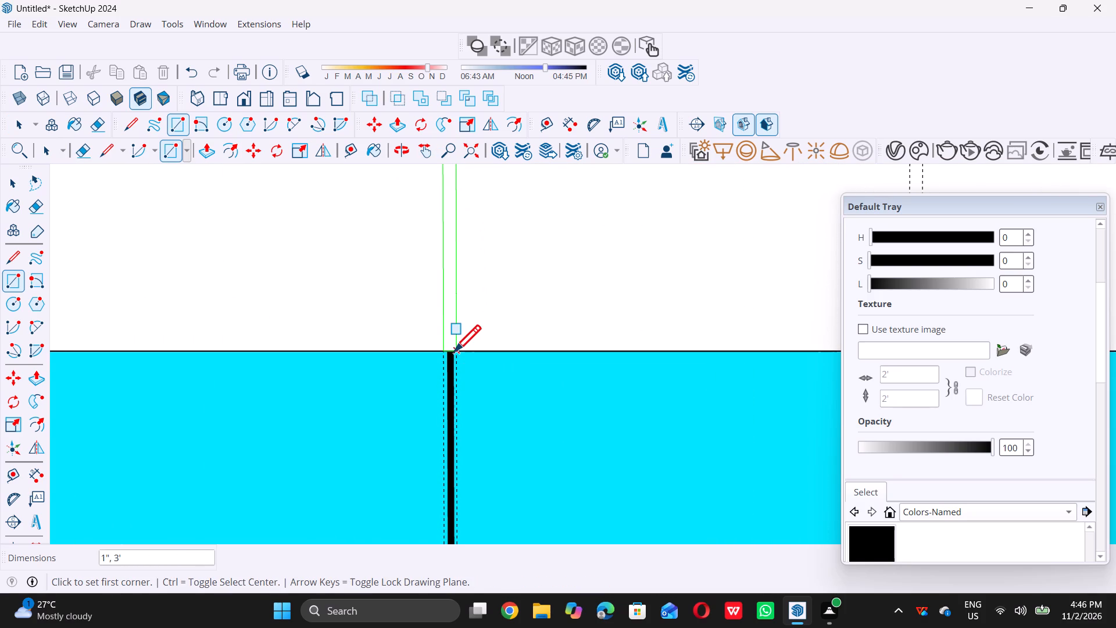
Draw a 1" by 3' rectangle between the second pair of guides, from the wall band's top edge to its bottom edge.
scroll(348, 373, "down", 20)
scroll(348, 373, "down", 5)
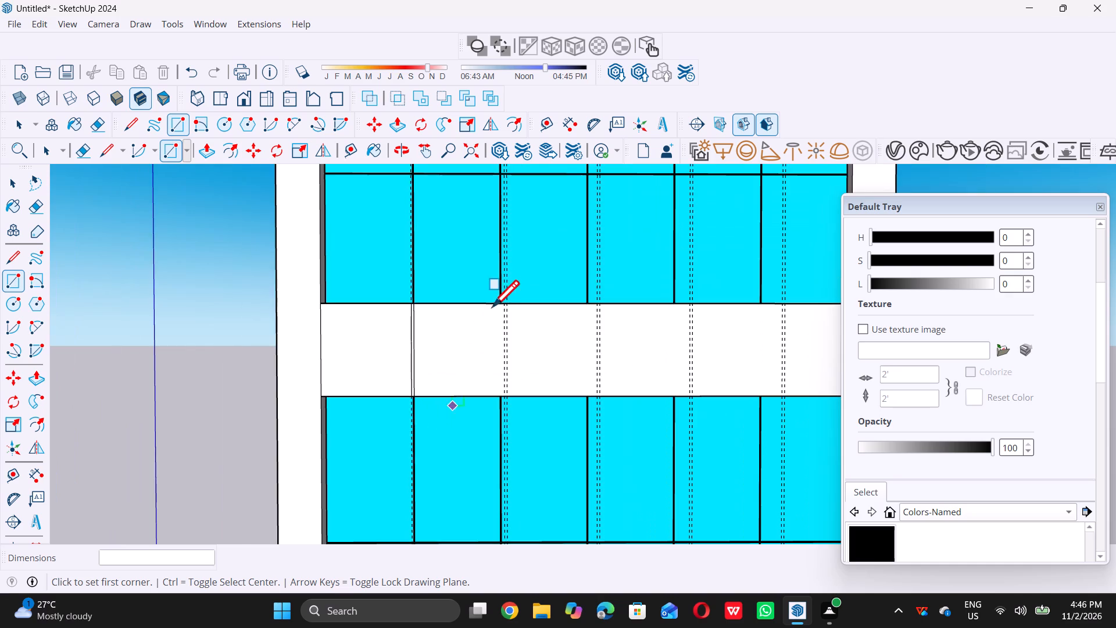
scroll(492, 304, "up", 15)
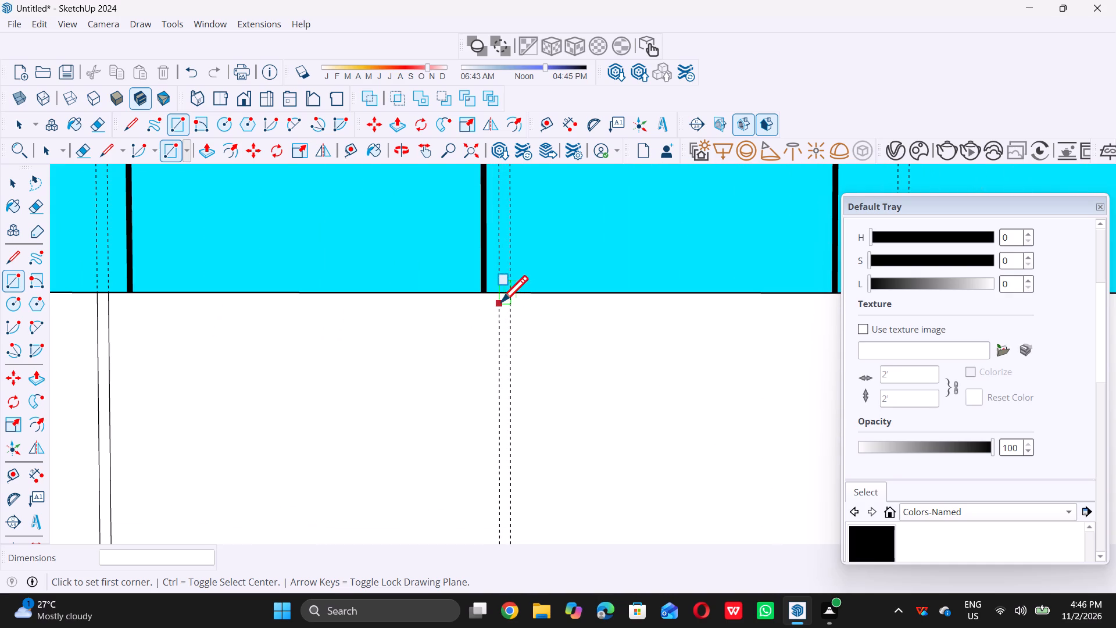
scroll(497, 296, "up", 6)
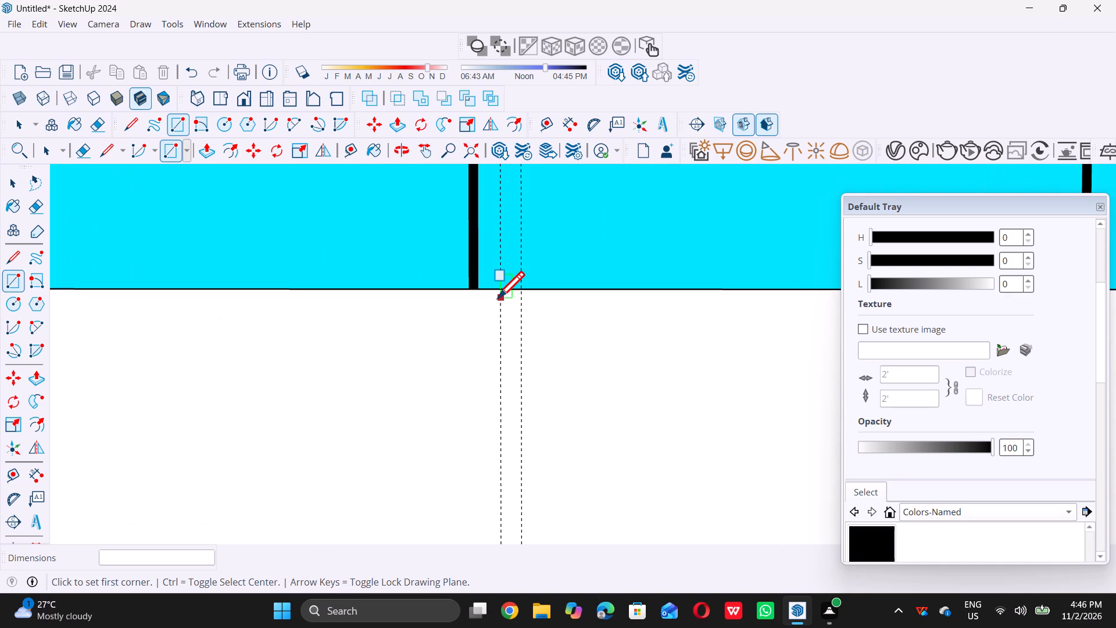
left_click(499, 290)
scroll(499, 290, "down", 10)
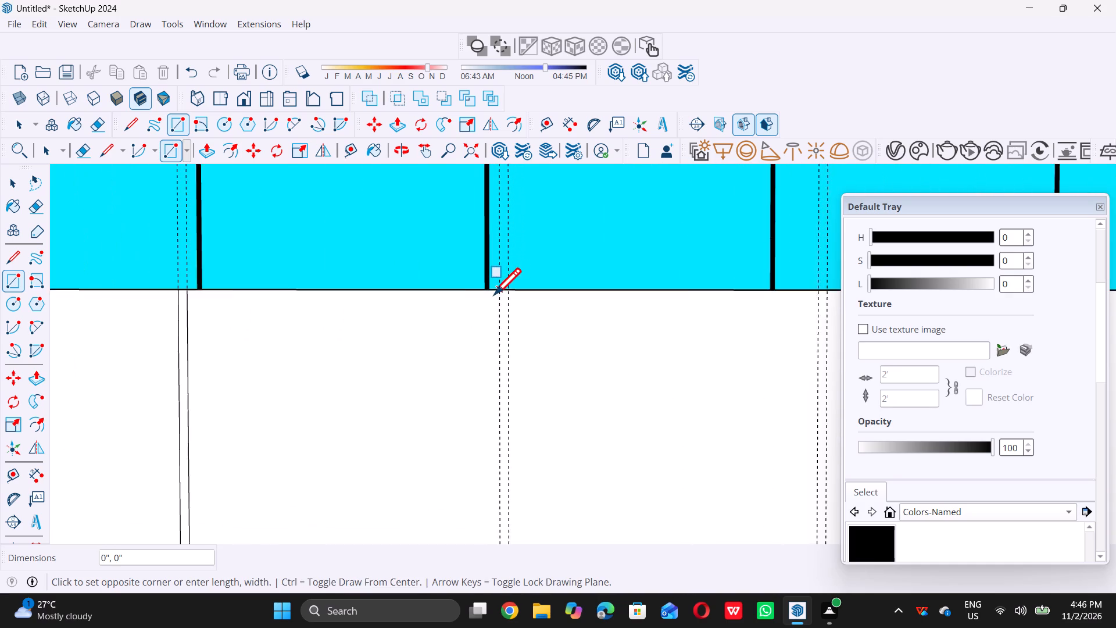
scroll(494, 294, "down", 9)
scroll(505, 385, "up", 11)
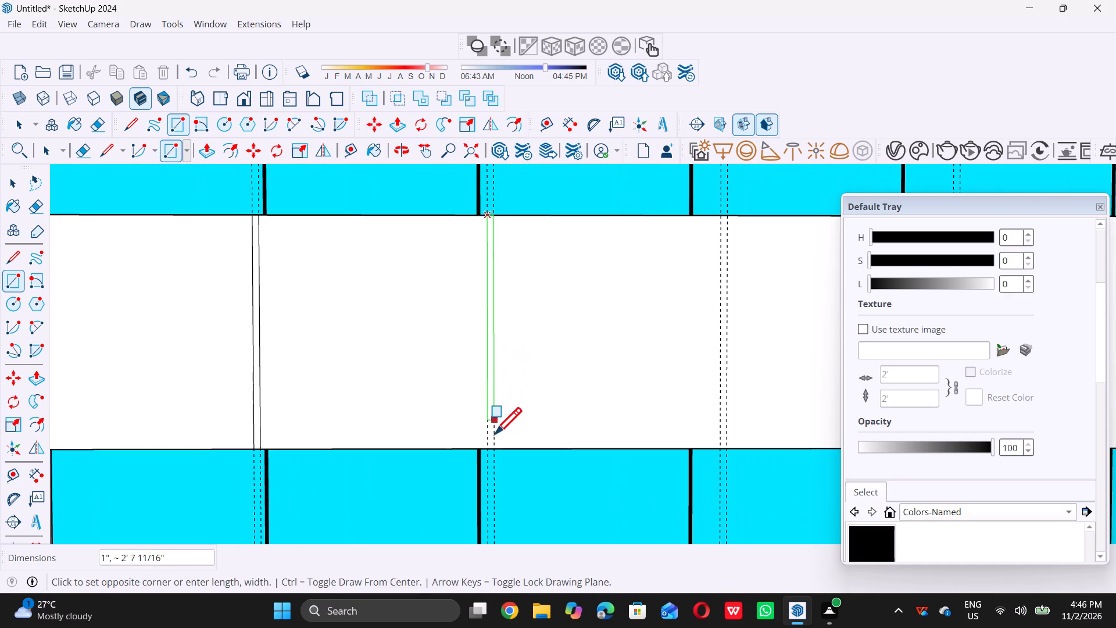
scroll(495, 434, "up", 2)
double_click(495, 468)
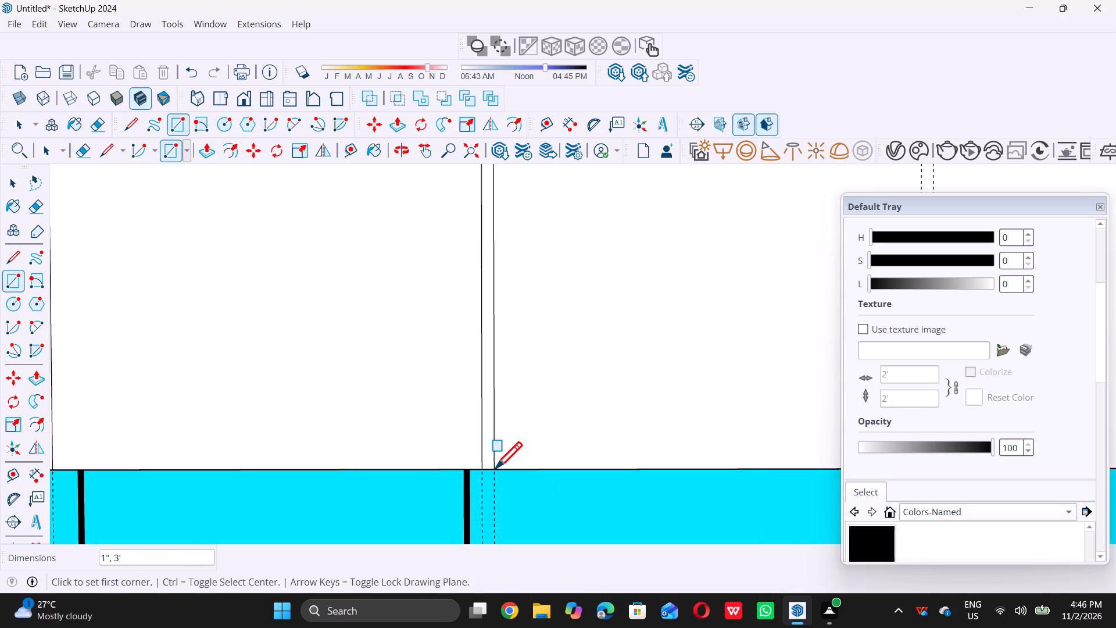
Draw a 1" by 3' rectangle between the third pair of guides, from the wall band's bottom edge to its top edge.
scroll(269, 401, "down", 5)
scroll(309, 366, "down", 6)
scroll(506, 500, "down", 3)
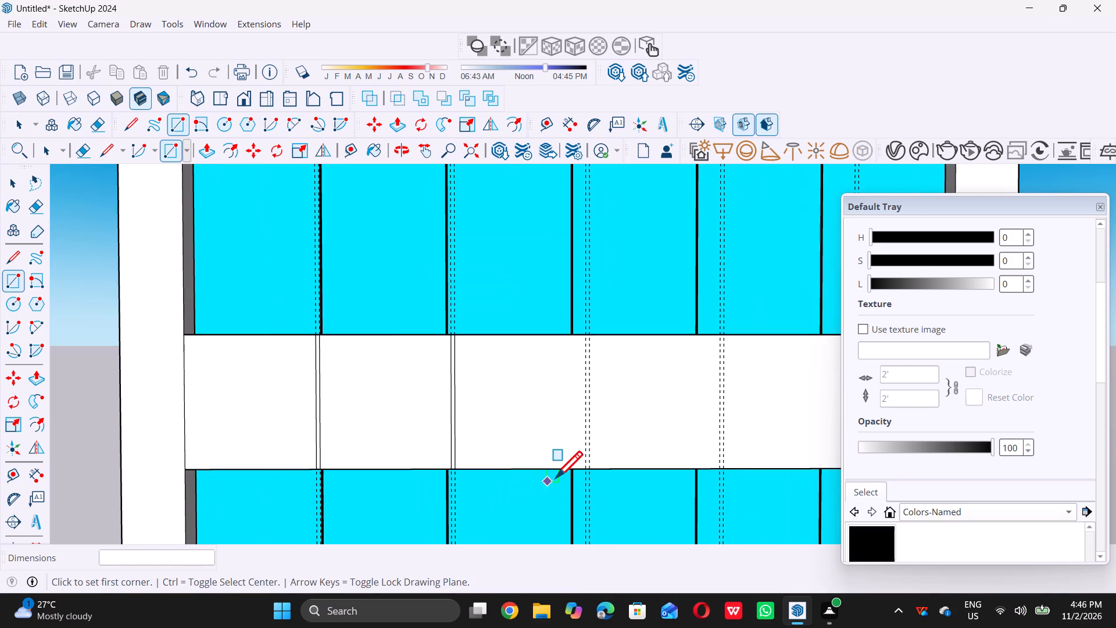
scroll(557, 476, "up", 16)
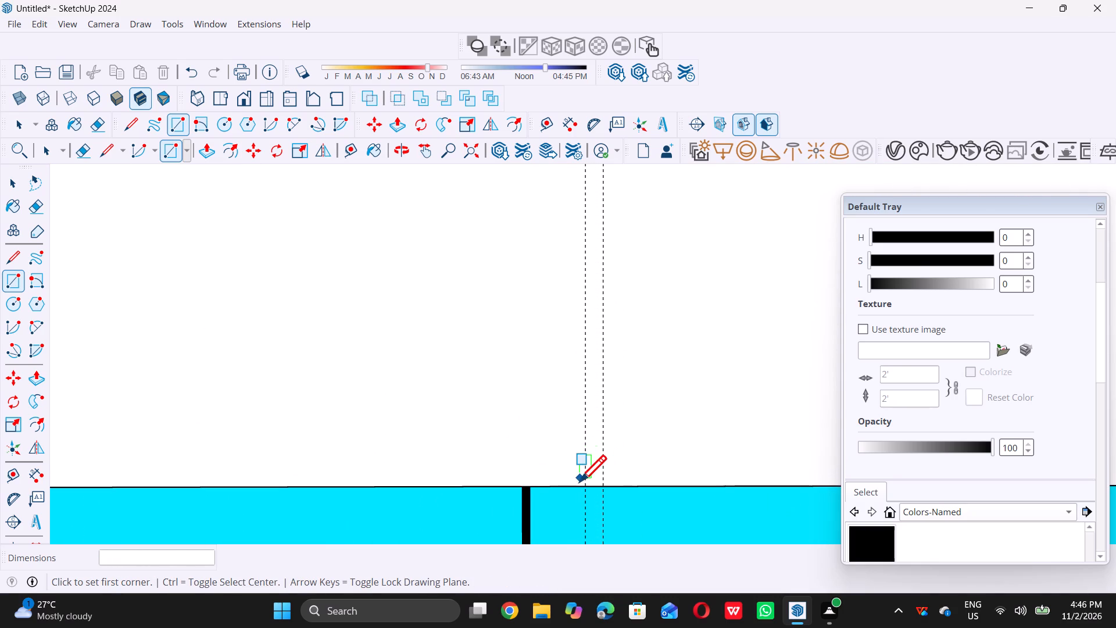
double_click(584, 486)
scroll(584, 486, "down", 12)
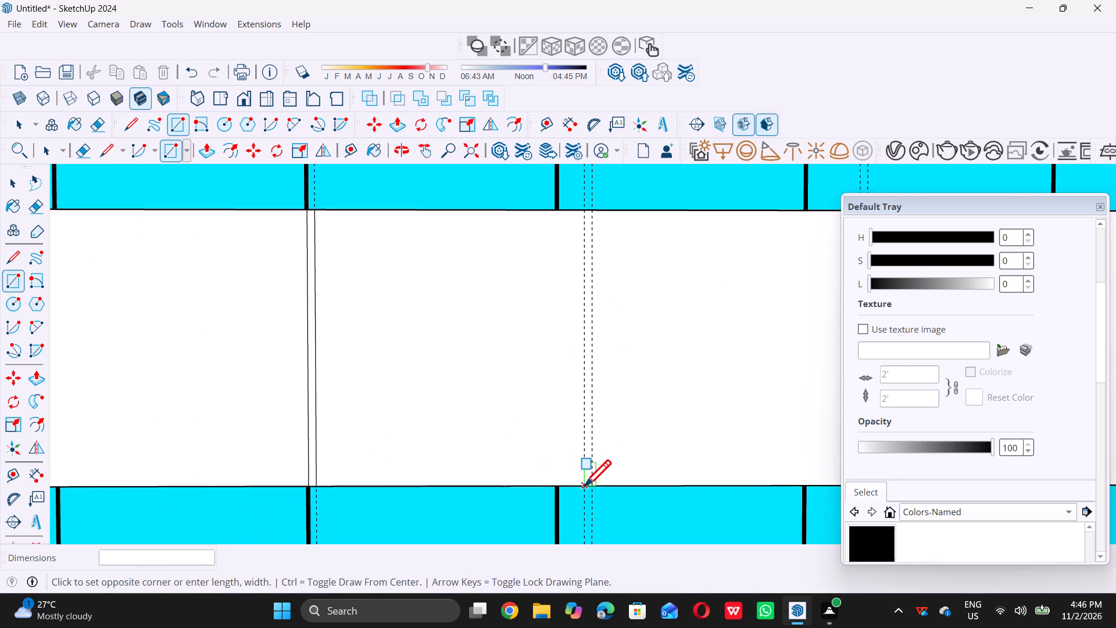
scroll(584, 486, "down", 2)
scroll(590, 283, "up", 1)
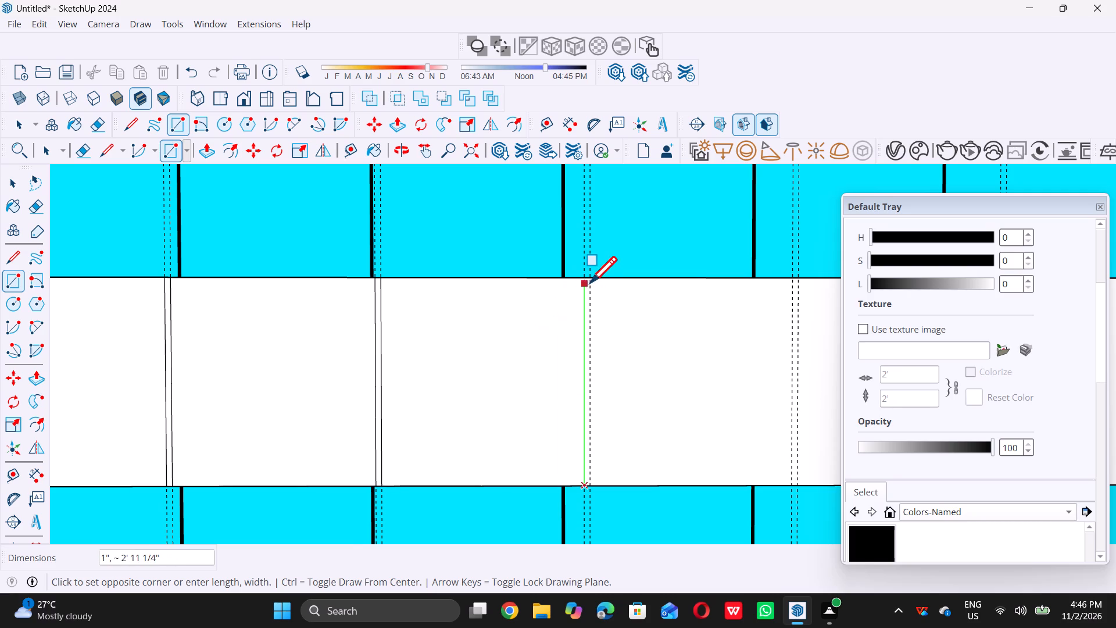
scroll(589, 280, "up", 5)
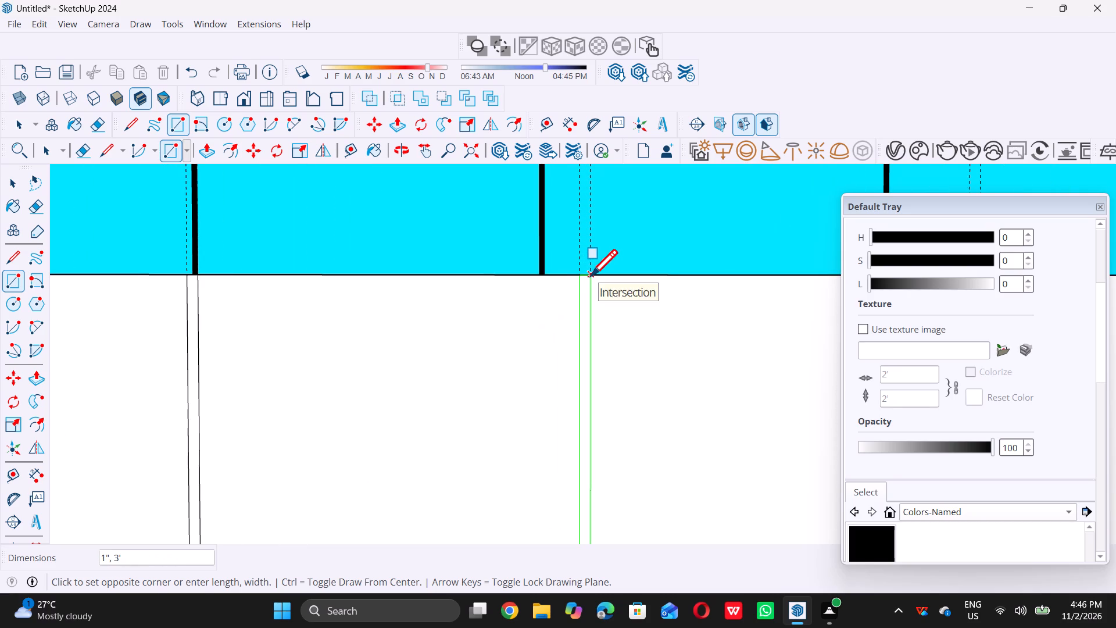
double_click(591, 276)
Draw a 1" by 3' rectangle between the fourth pair of guides, from the wall band's bottom edge to its top edge.
scroll(466, 315, "down", 20)
scroll(466, 315, "down", 4)
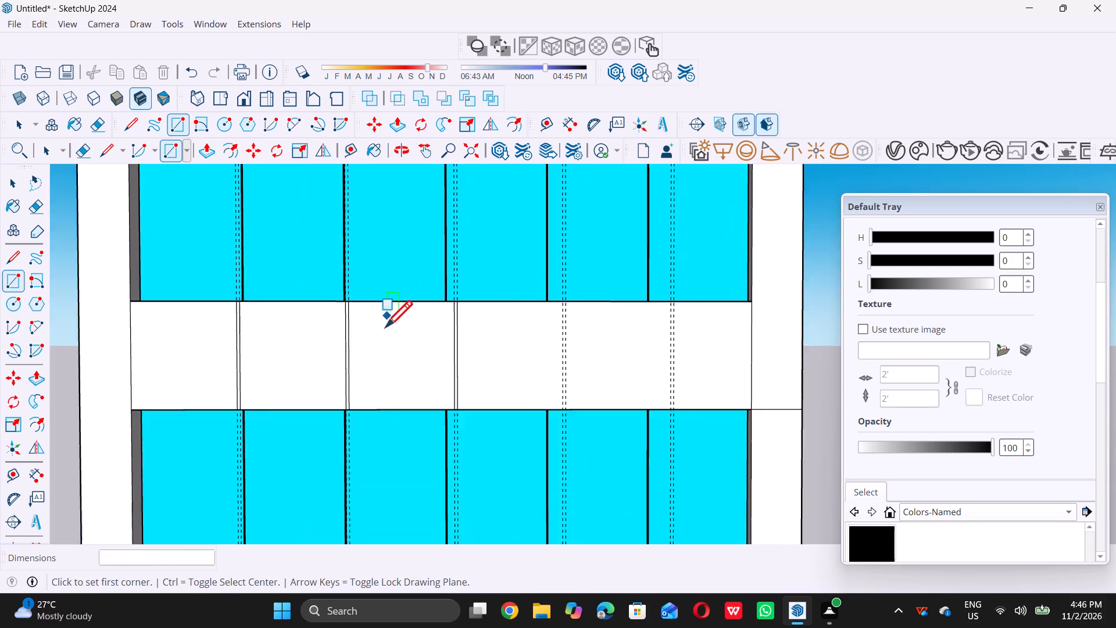
scroll(385, 327, "down", 6)
scroll(560, 342, "up", 7)
scroll(428, 410, "up", 6)
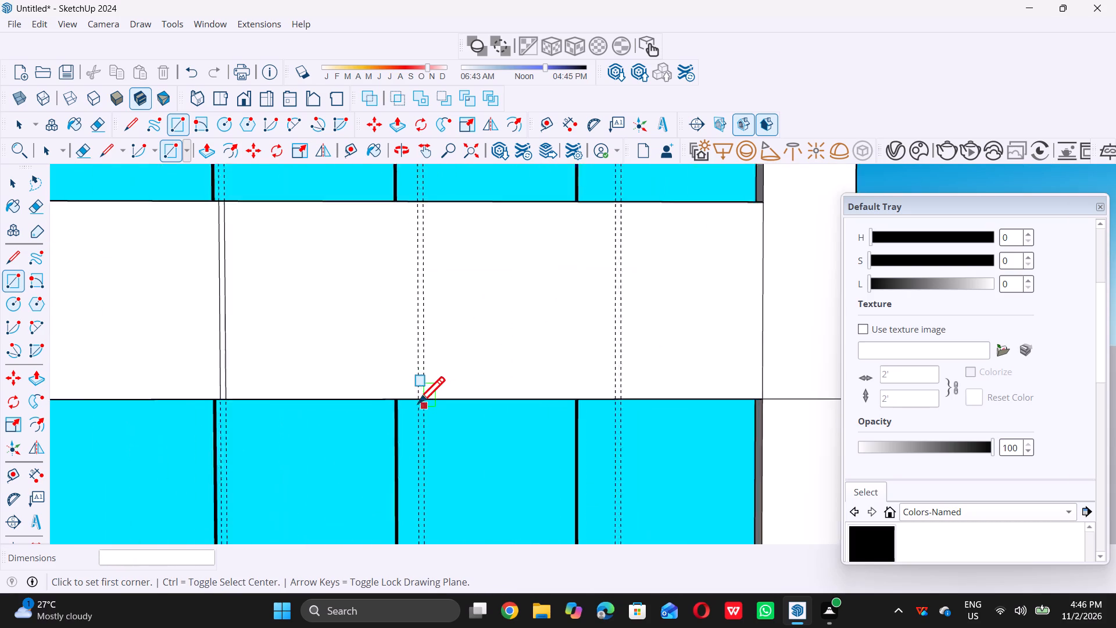
scroll(414, 396, "up", 7)
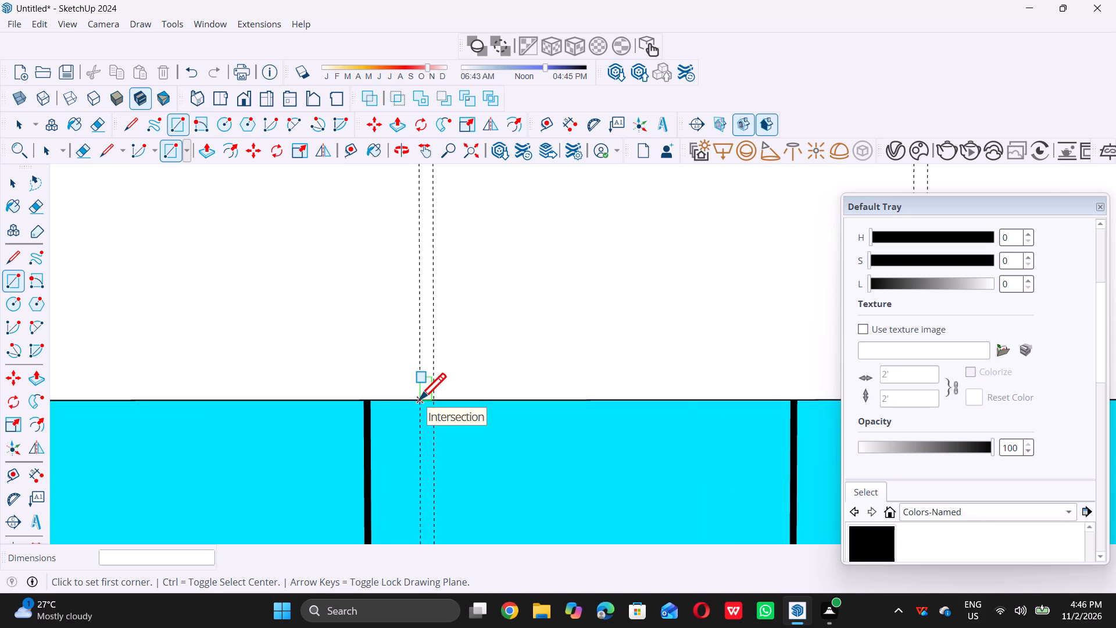
left_click(419, 399)
scroll(419, 400, "down", 18)
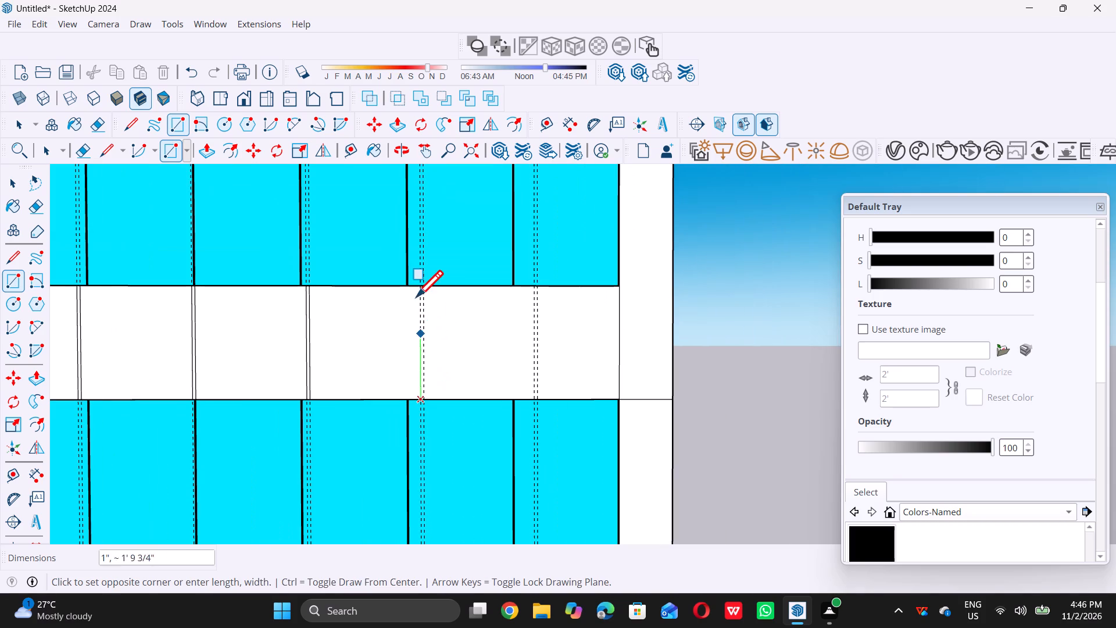
scroll(422, 286, "up", 12)
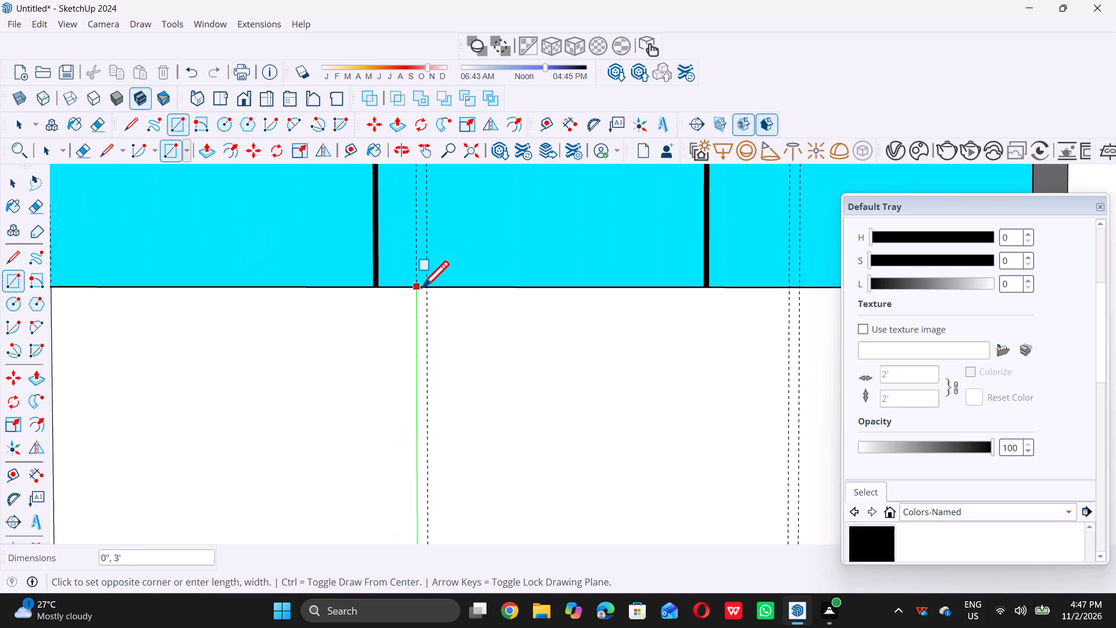
double_click(425, 288)
Draw a 1" by 3' rectangle between the fifth pair of guides, from the wall band's bottom edge to its top edge.
scroll(368, 305, "down", 2)
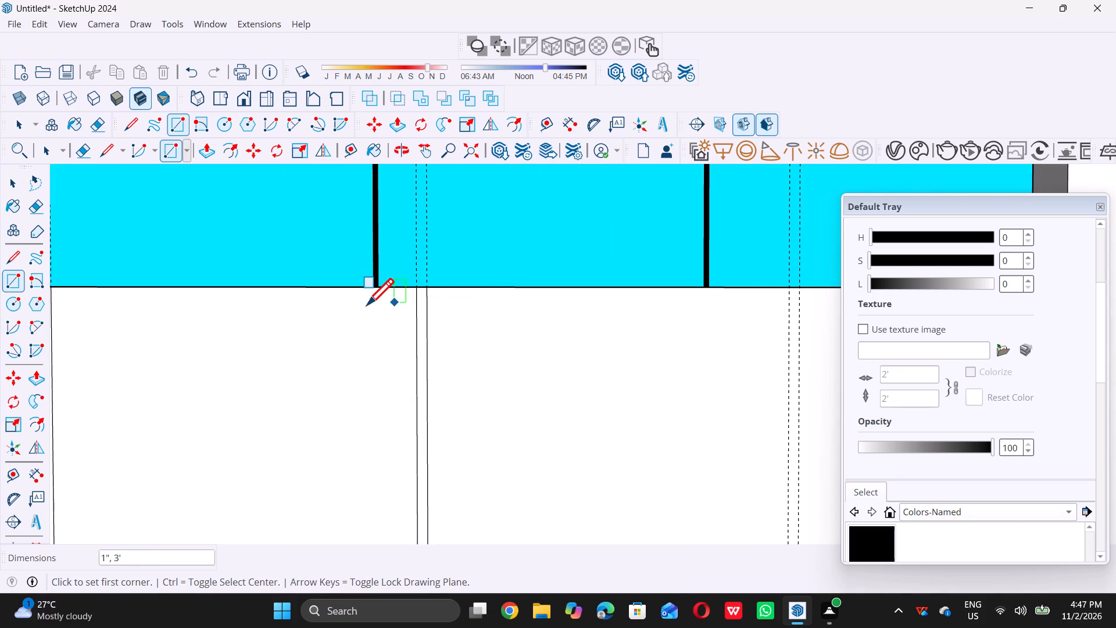
scroll(367, 305, "down", 13)
scroll(531, 409, "up", 6)
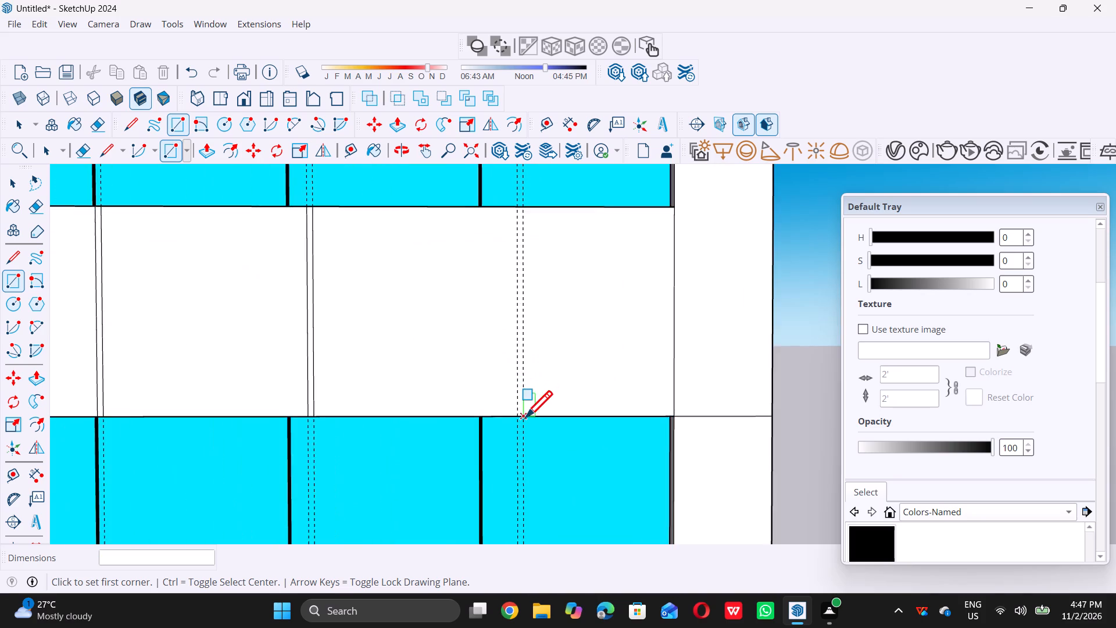
scroll(525, 417, "up", 9)
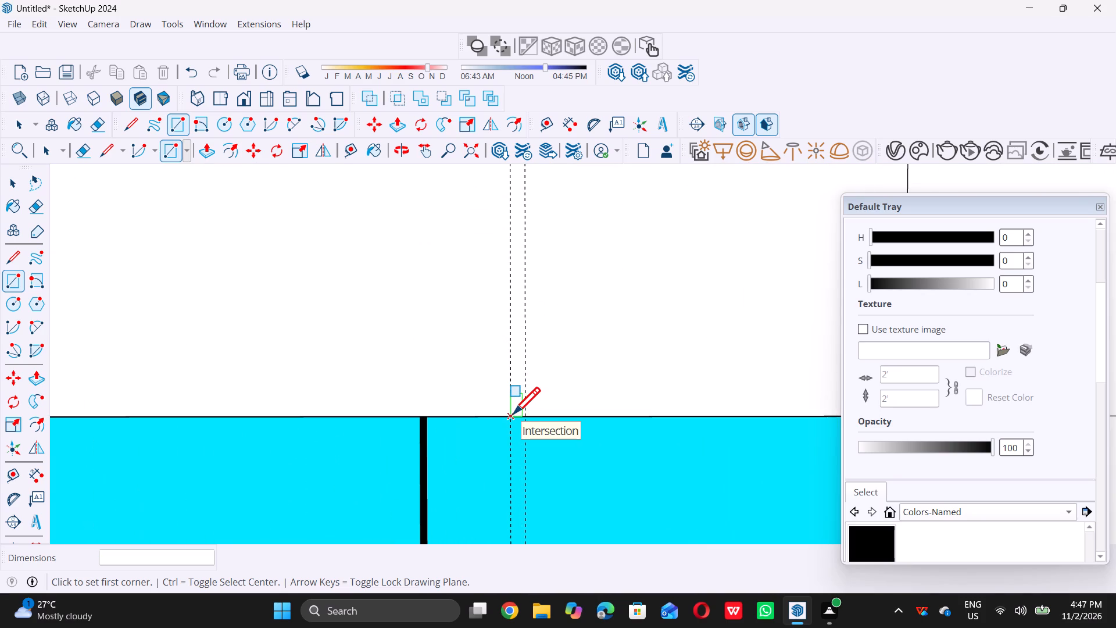
double_click(513, 413)
scroll(513, 413, "down", 18)
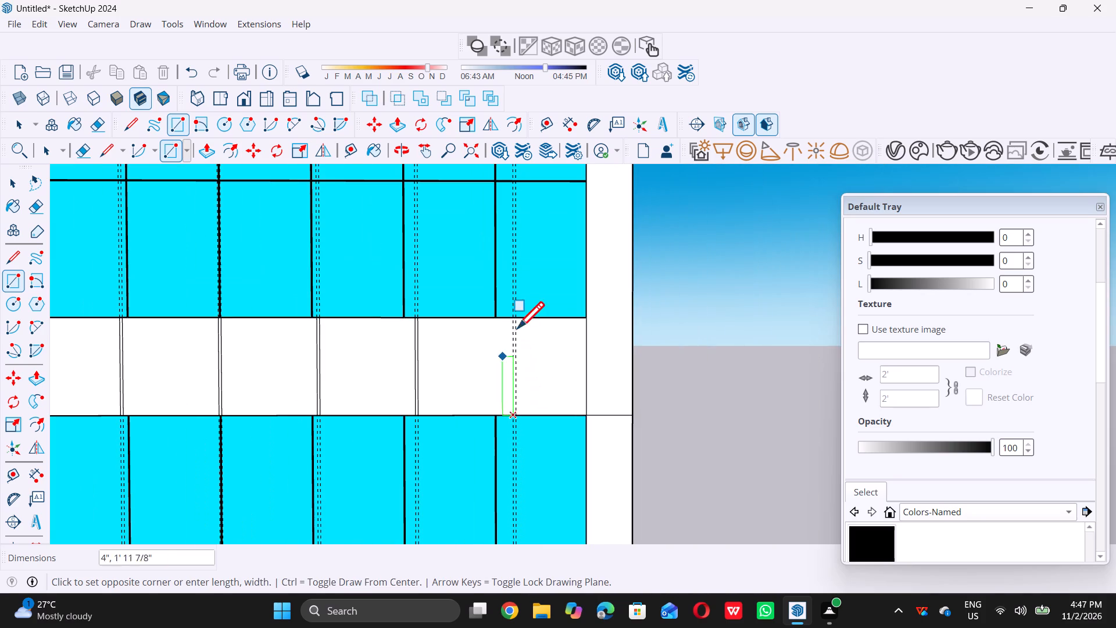
scroll(521, 316, "up", 10)
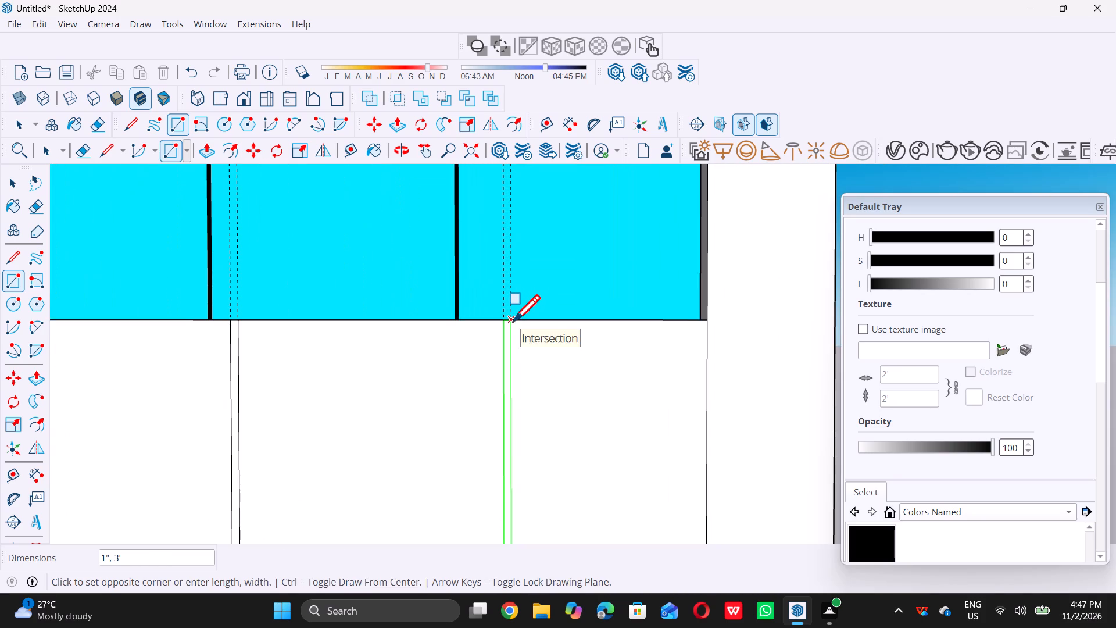
left_click(513, 321)
Draw a 1" by 3' rectangle on the topmost wall band between the first pair of guides, from its bottom edge to its top edge.
scroll(509, 355, "down", 20)
scroll(509, 355, "down", 2)
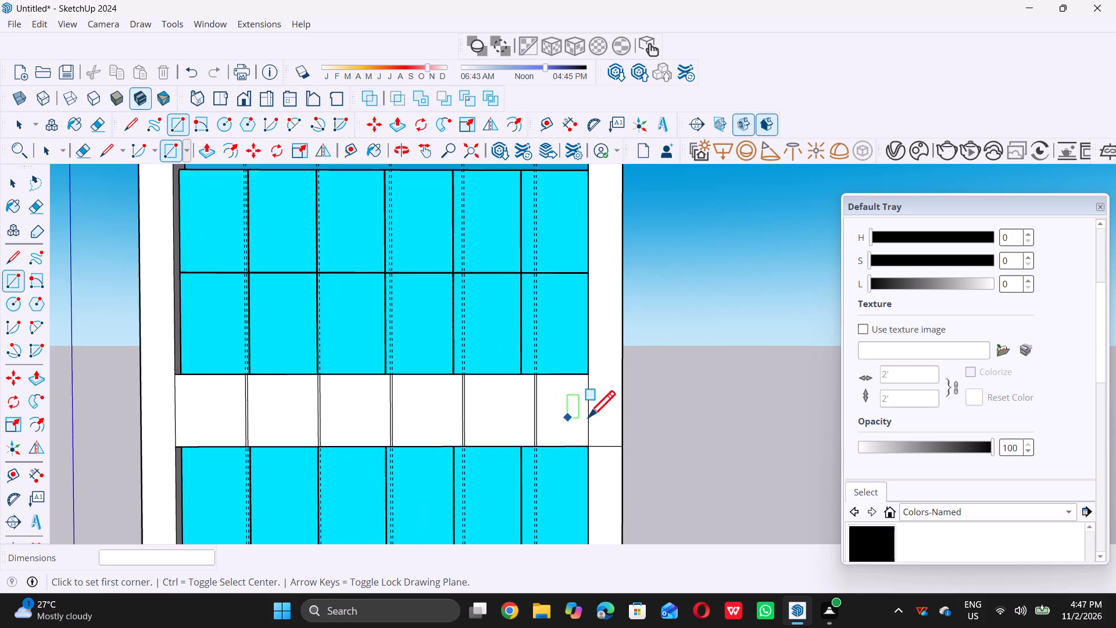
scroll(588, 417, "down", 12)
scroll(507, 322, "up", 6)
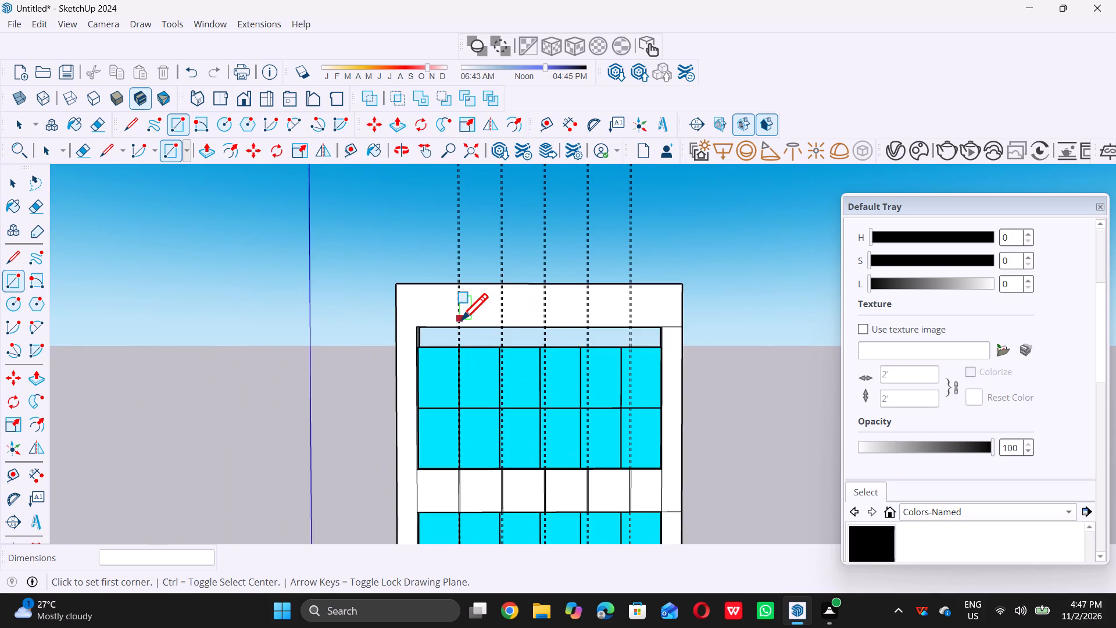
scroll(461, 320, "up", 14)
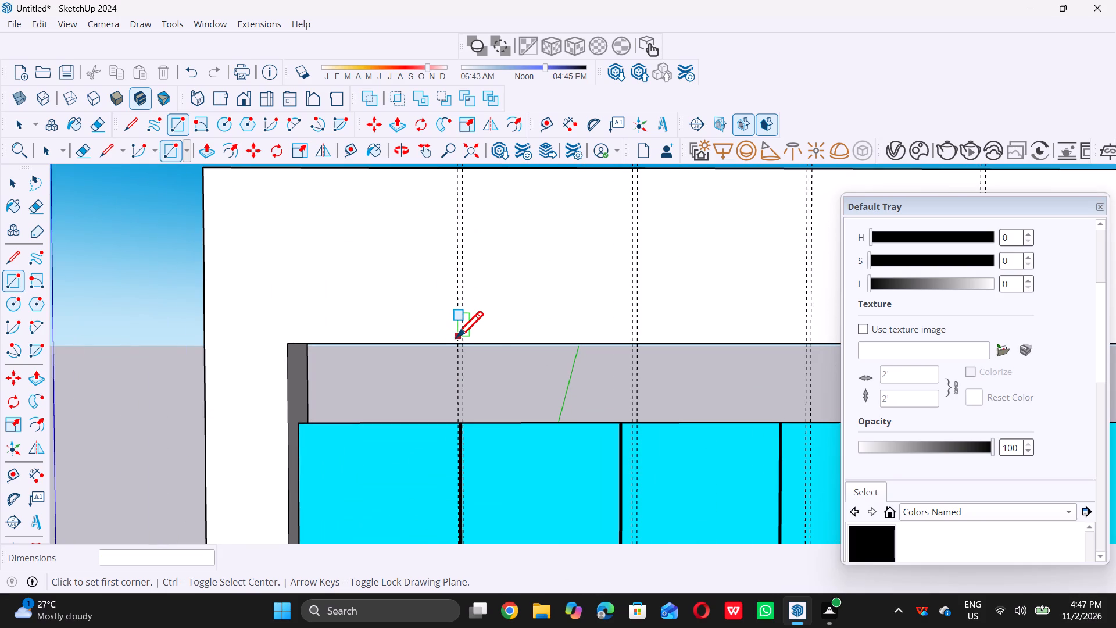
scroll(446, 336, "down", 16)
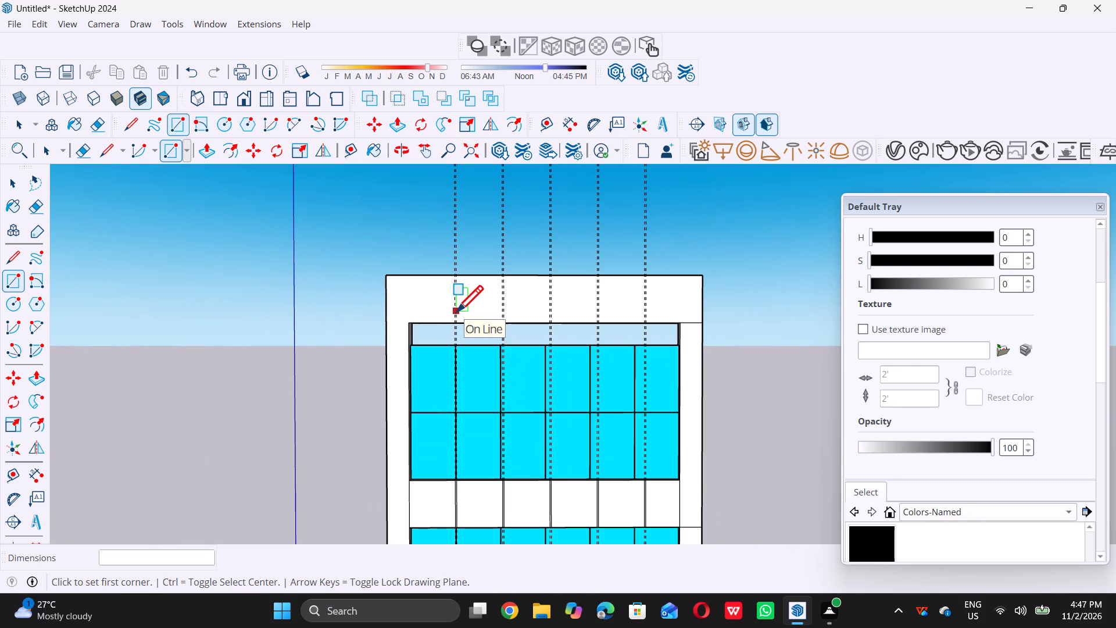
scroll(459, 319, "up", 16)
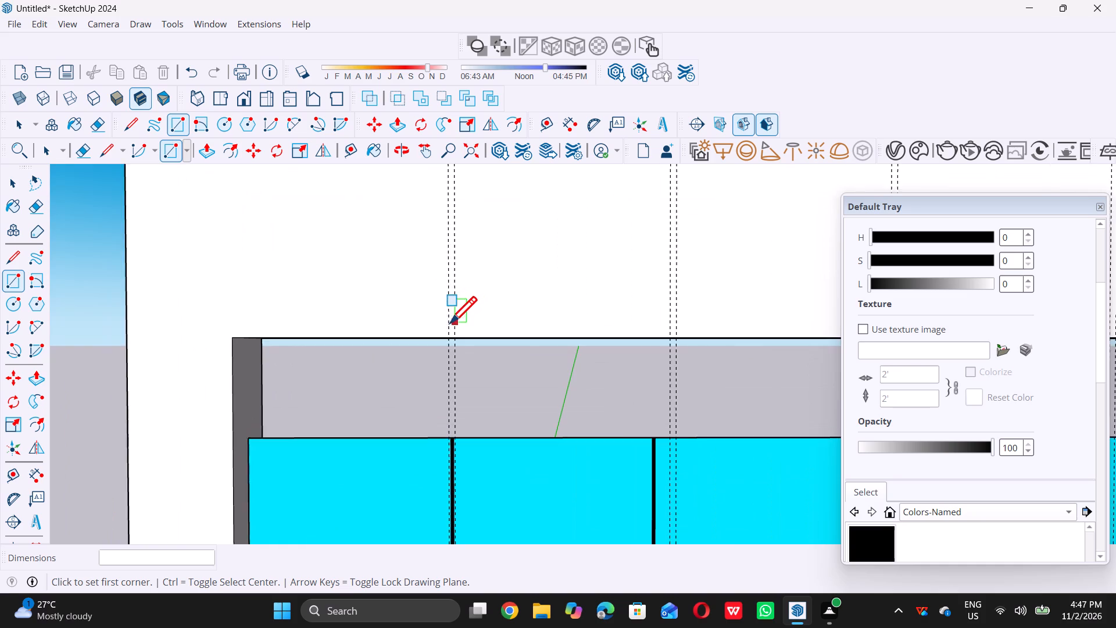
scroll(450, 323, "up", 6)
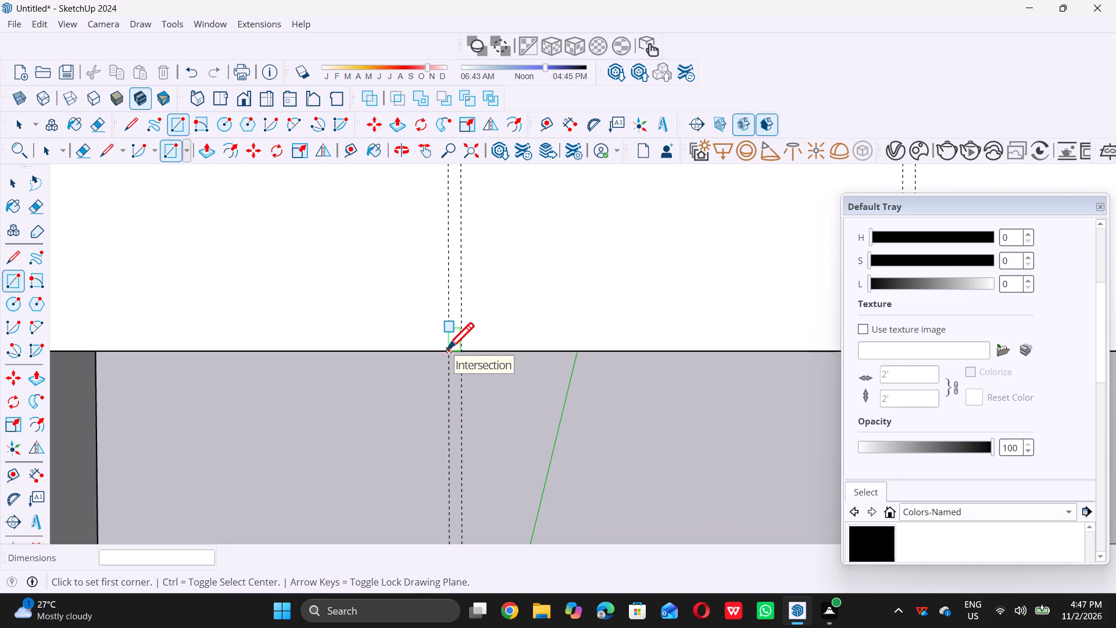
double_click(447, 349)
scroll(447, 349, "down", 19)
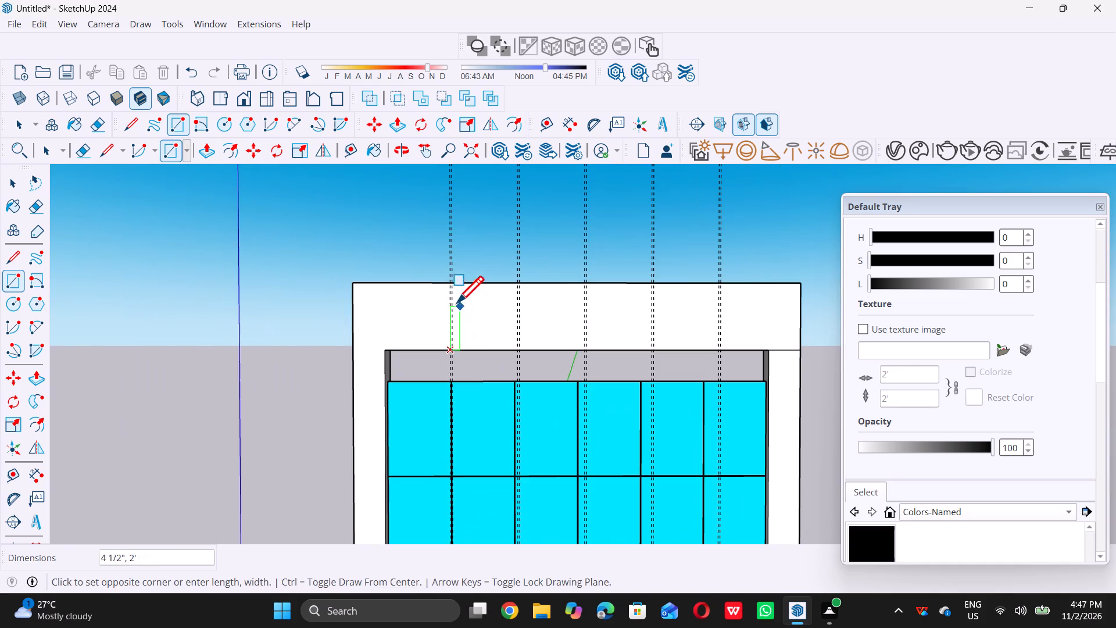
scroll(446, 284, "up", 9)
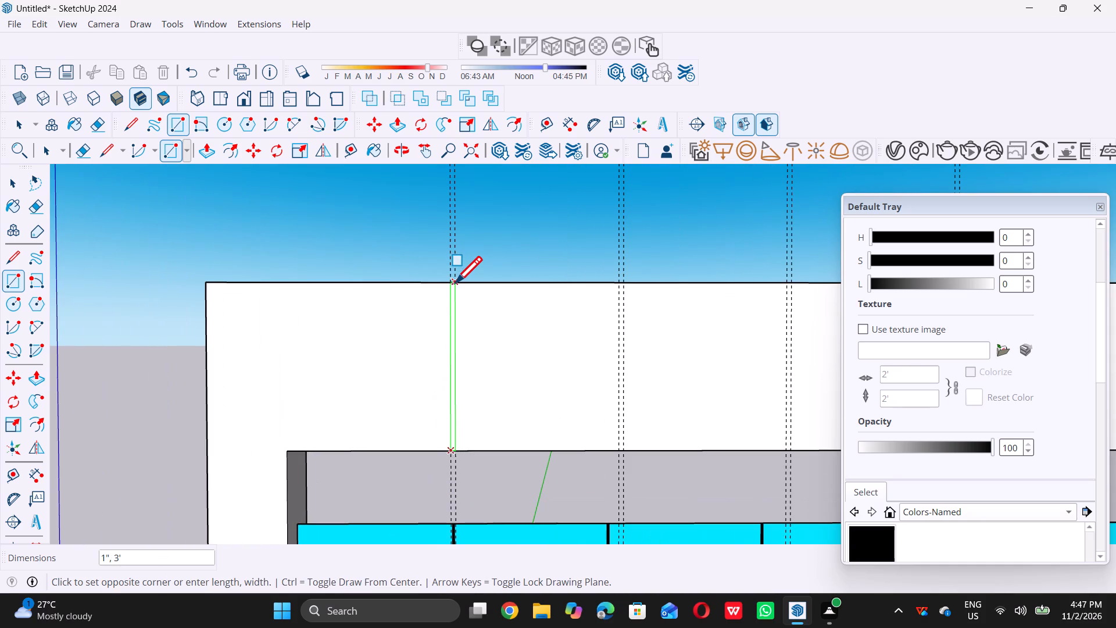
triple_click(456, 283)
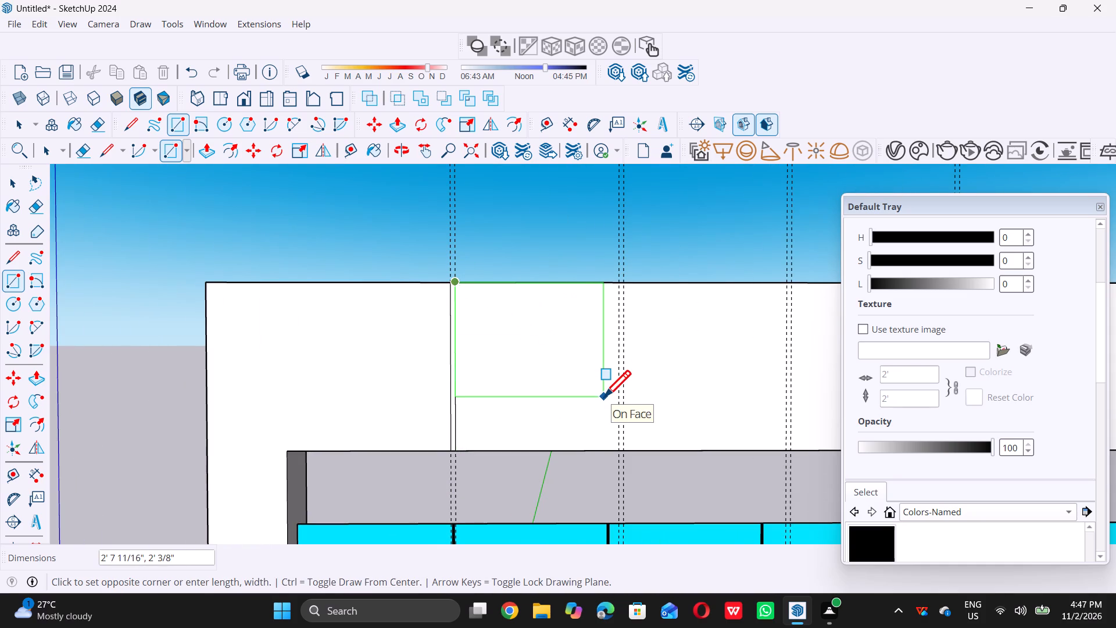
key("space")
Draw a 1" by 3' rectangle between the second pair of guides, from the topmost wall band's bottom edge to its top edge.
key("r")
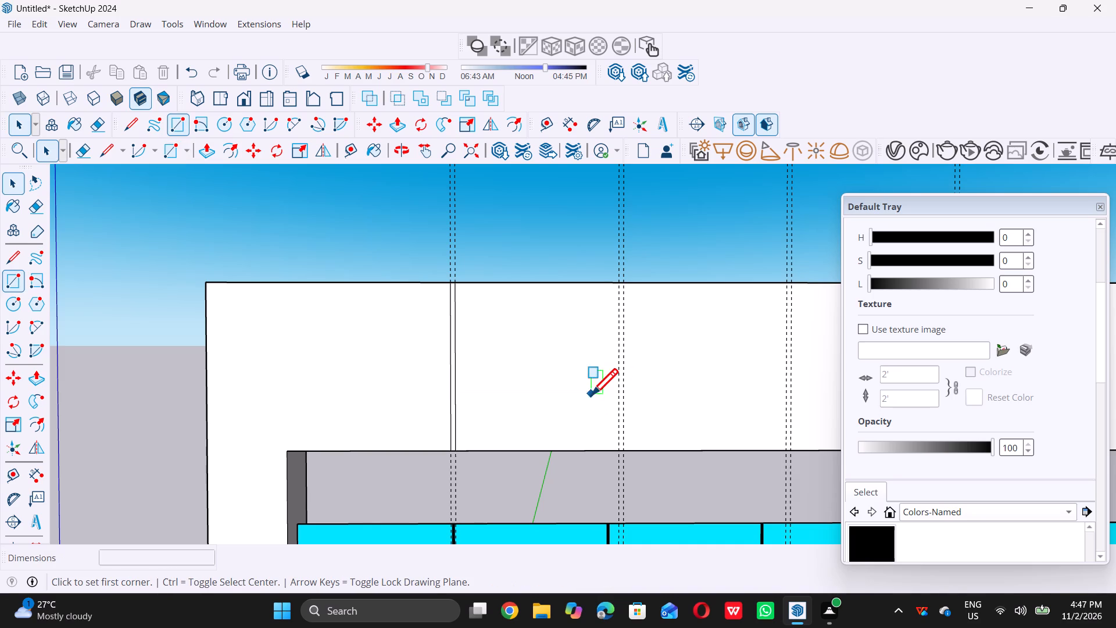
scroll(629, 438, "up", 5)
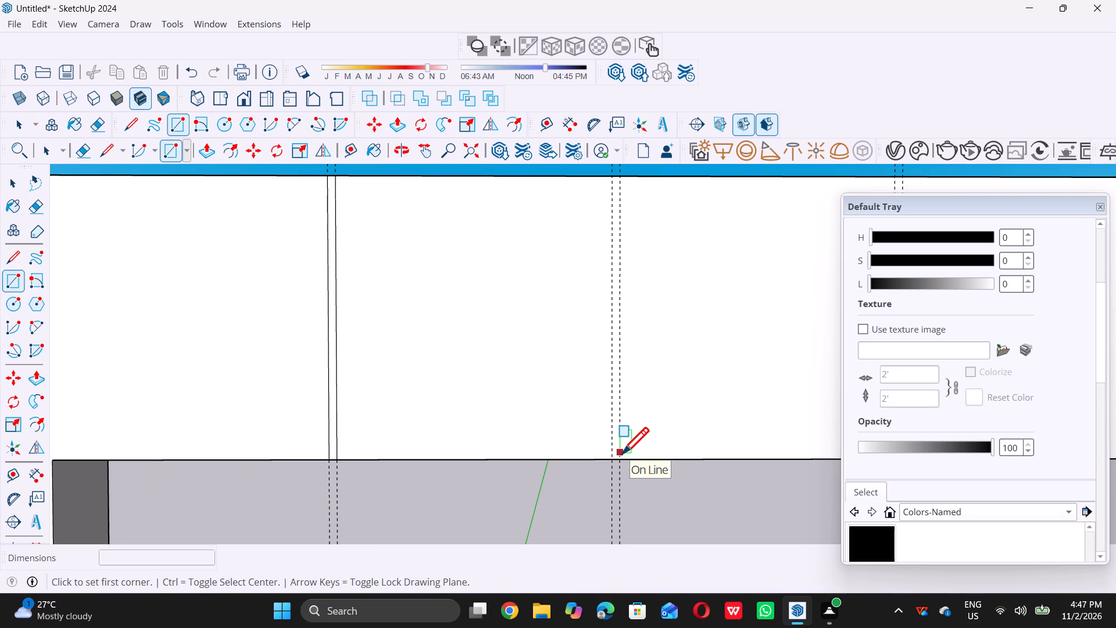
scroll(600, 455, "up", 5)
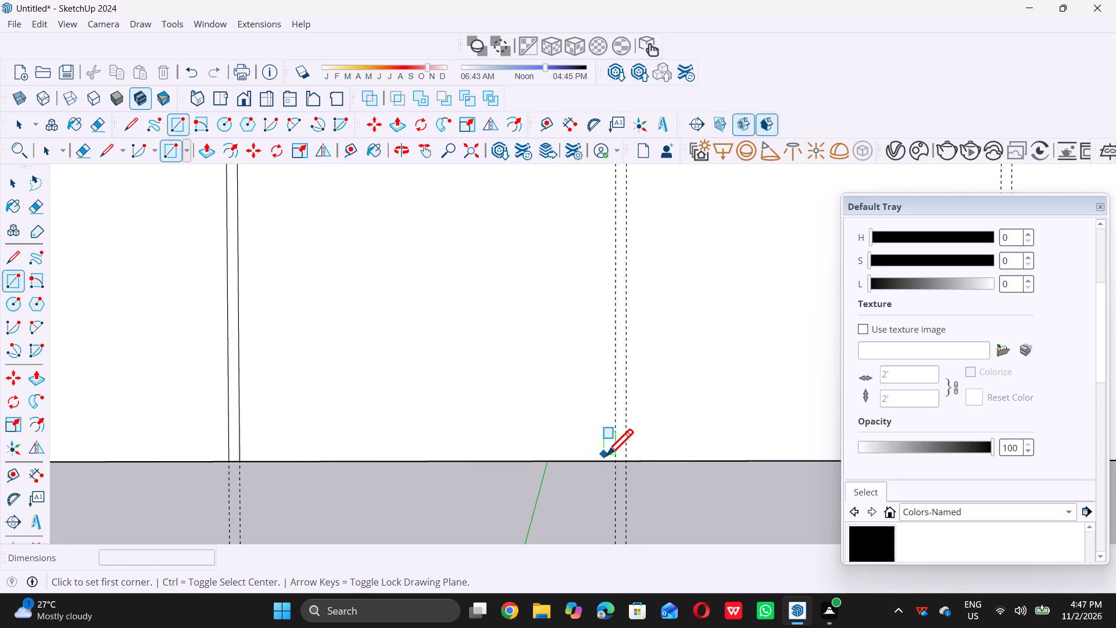
left_click(620, 462)
scroll(620, 462, "down", 3)
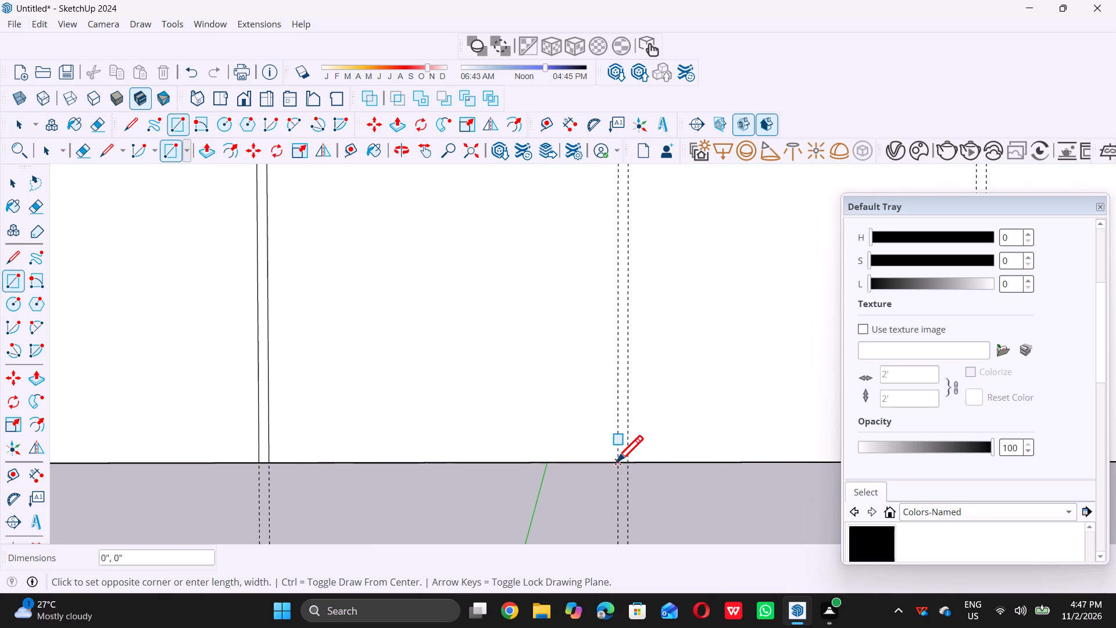
scroll(616, 462, "down", 7)
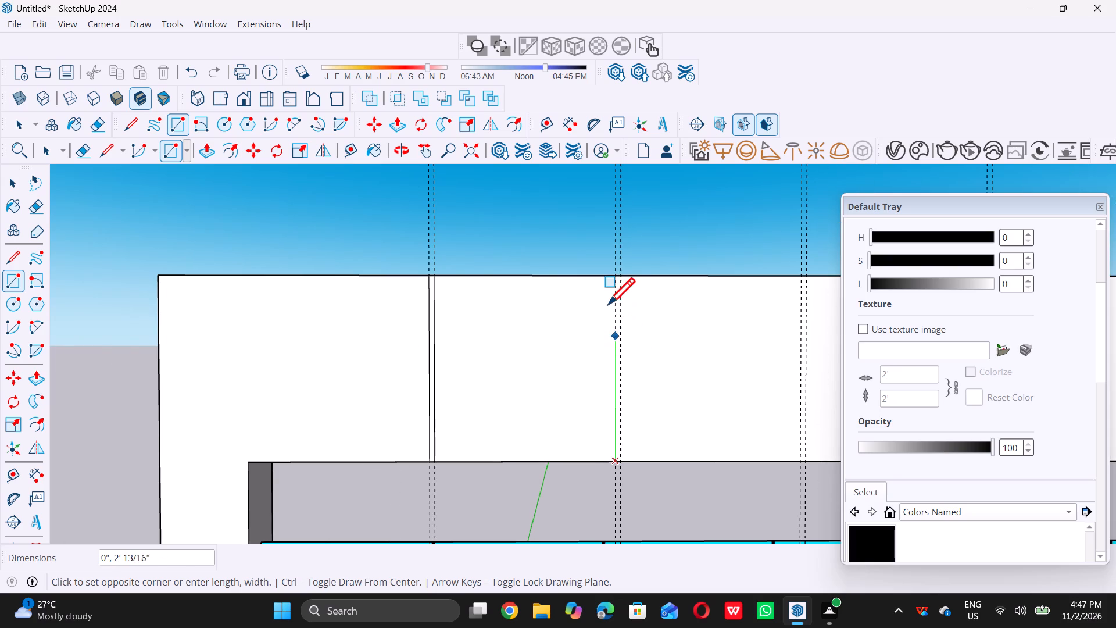
scroll(626, 289, "up", 2)
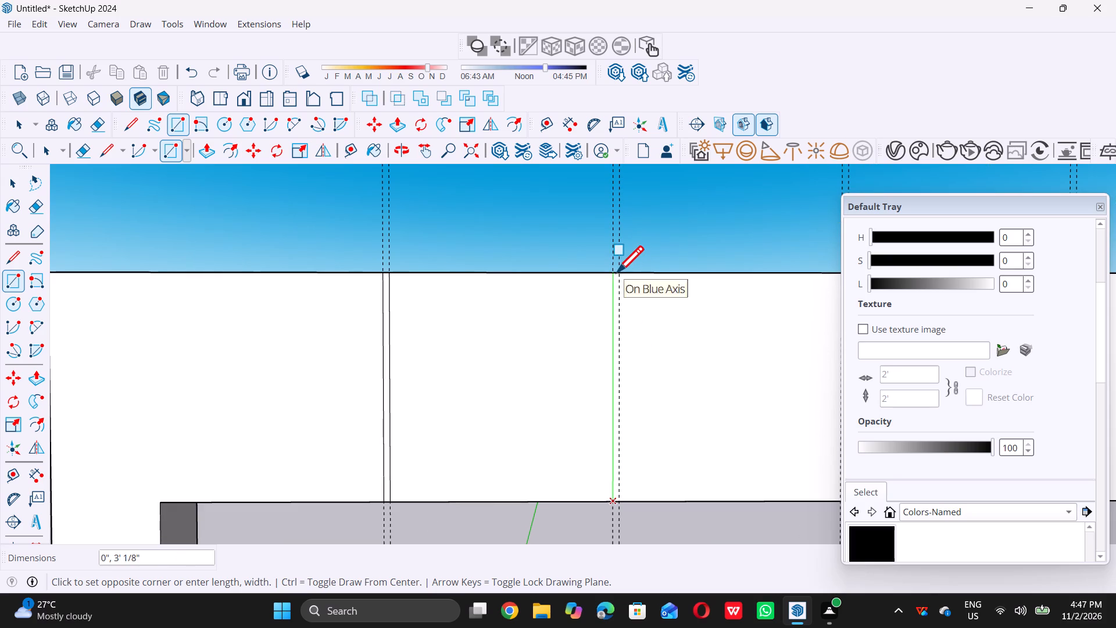
scroll(620, 276, "up", 4)
double_click(623, 273)
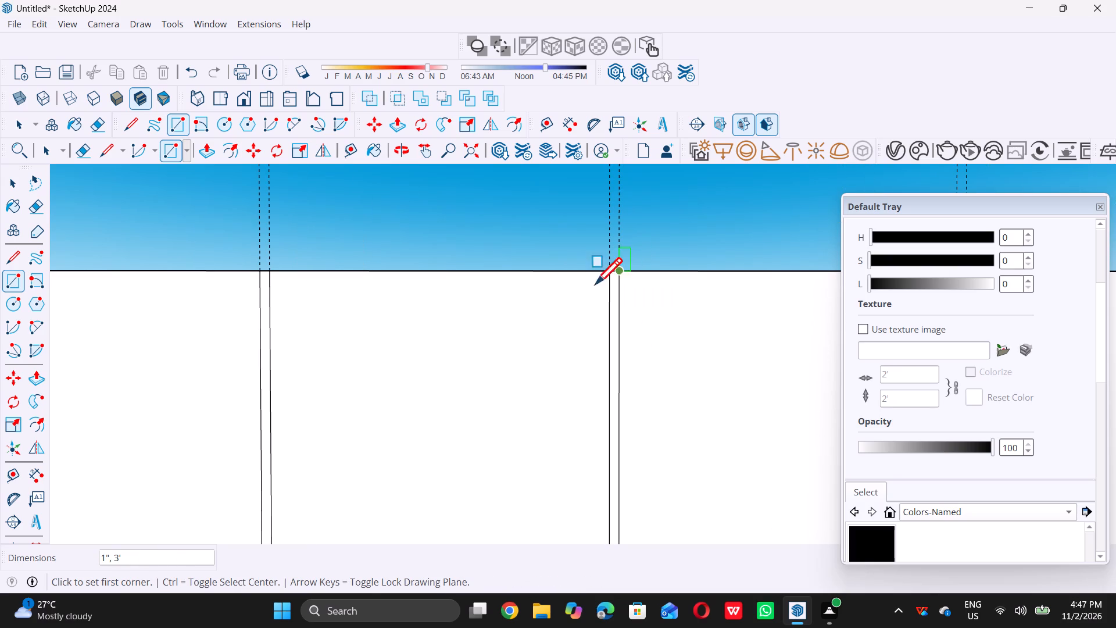
Draw a 1" by 3' rectangle between the third pair of guides, from the topmost wall band's bottom edge to its top edge.
scroll(517, 298, "down", 20)
scroll(576, 377, "up", 11)
scroll(588, 382, "down", 4)
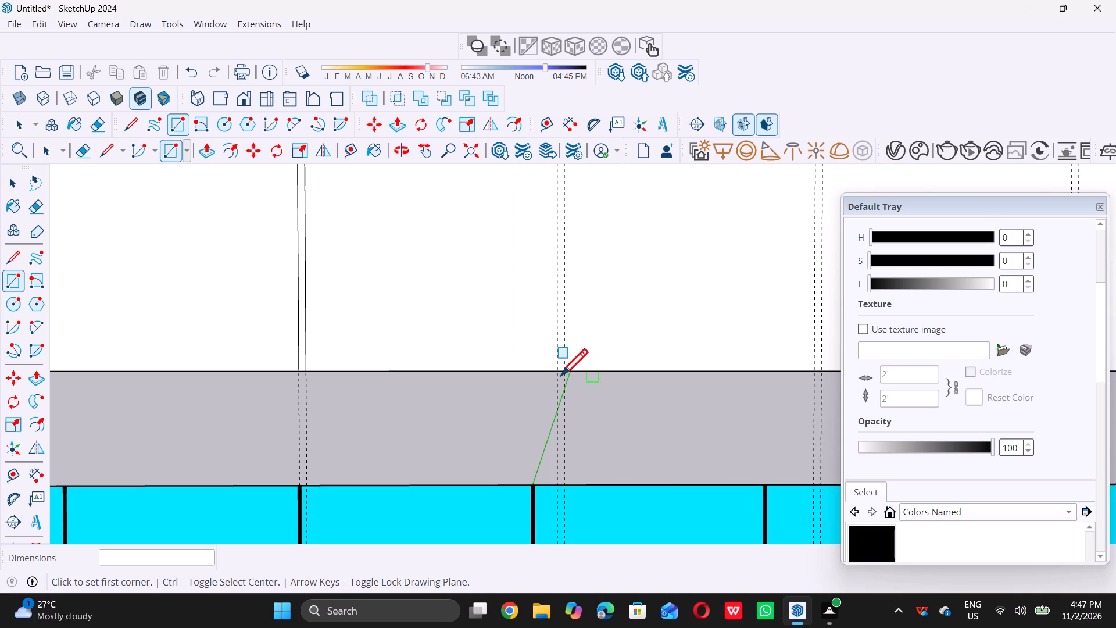
scroll(556, 373, "up", 6)
scroll(556, 369, "down", 5)
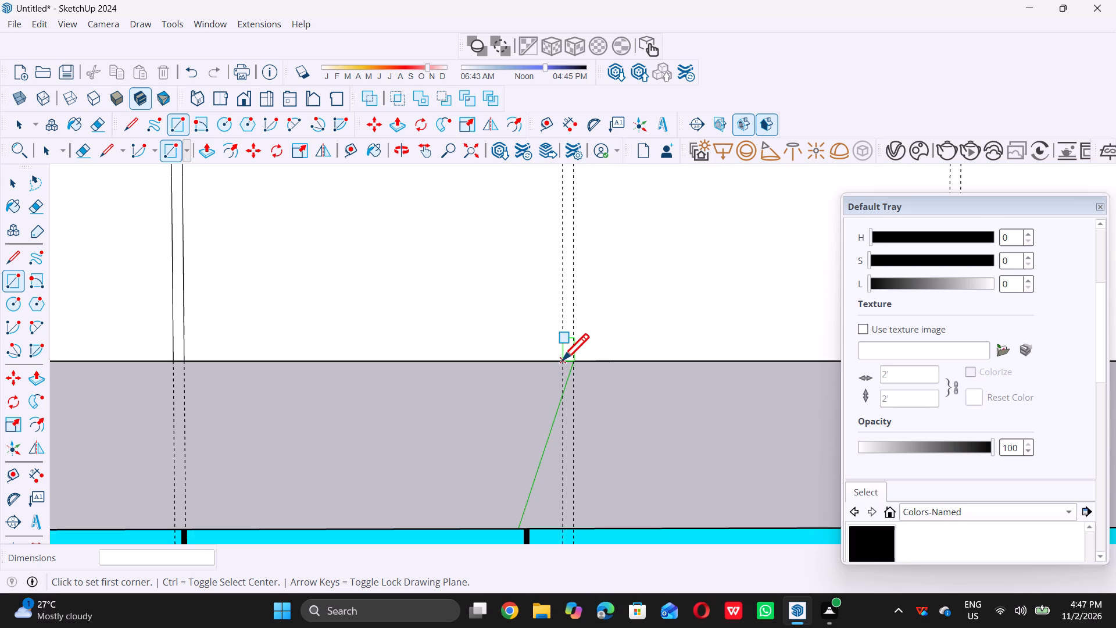
left_click(562, 360)
scroll(561, 361, "down", 13)
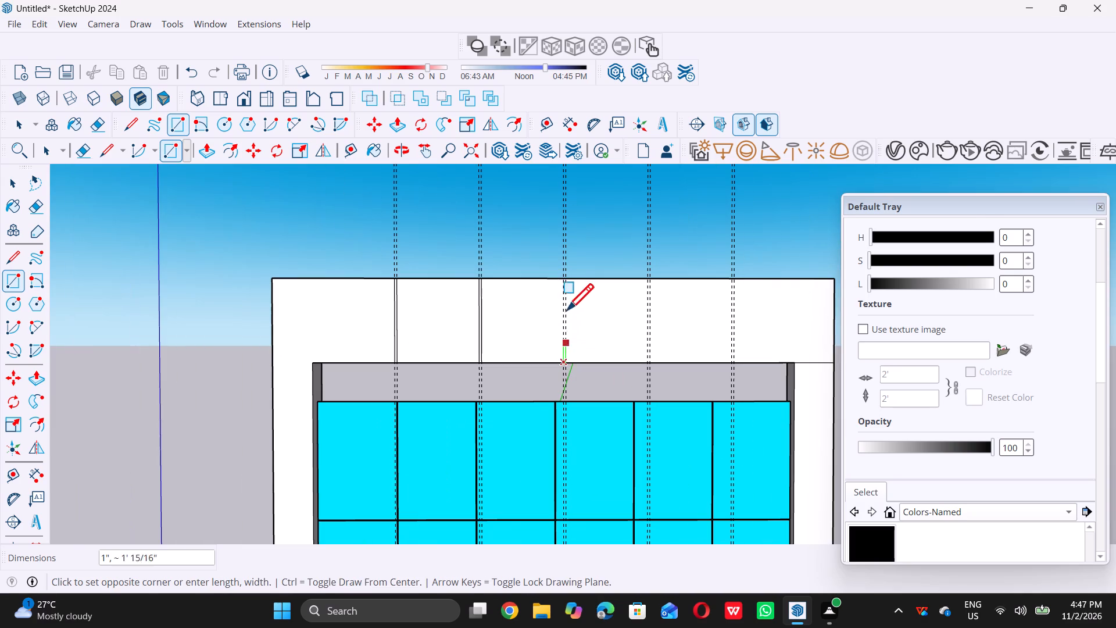
scroll(563, 282, "up", 9)
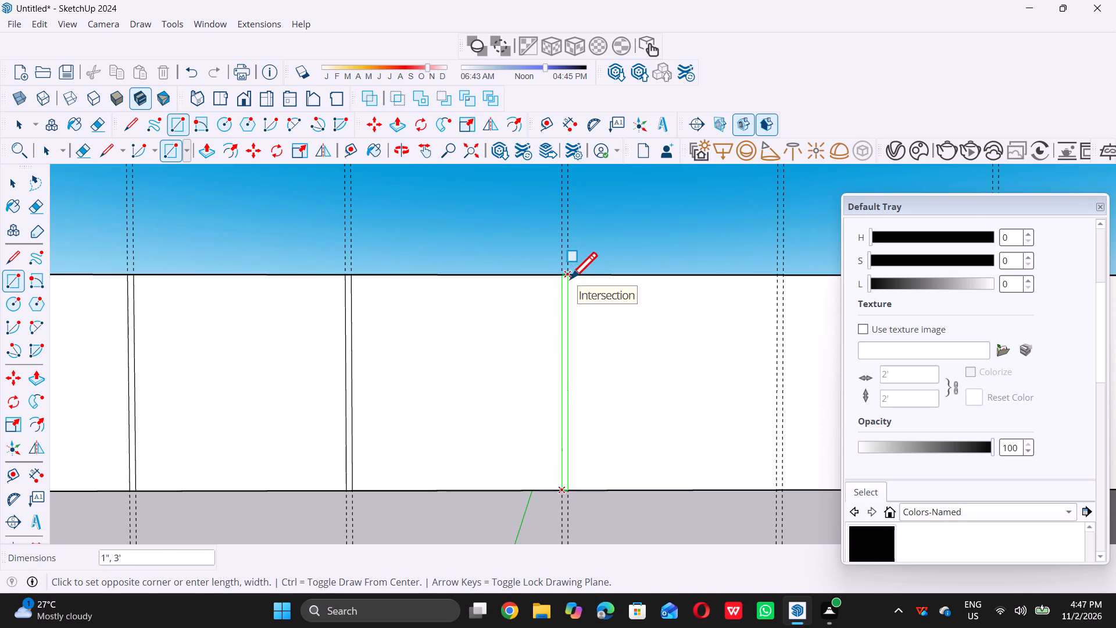
double_click(570, 278)
Draw a 1" by 3' rectangle between the fourth pair of guides, from the topmost wall band's bottom edge to its top edge.
scroll(484, 337, "down", 11)
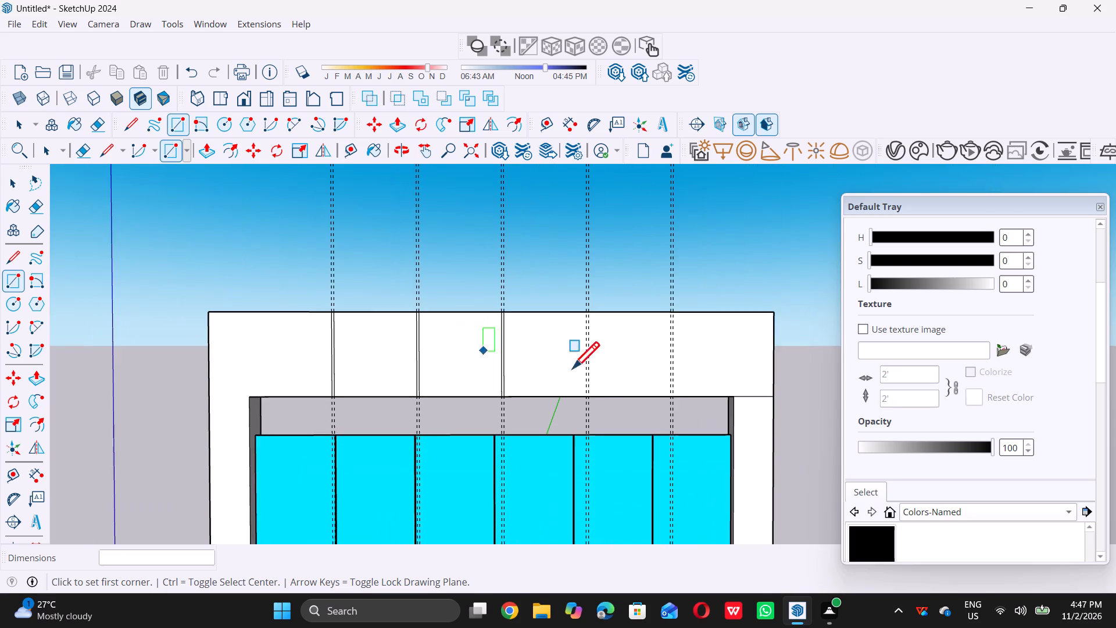
scroll(589, 383, "up", 14)
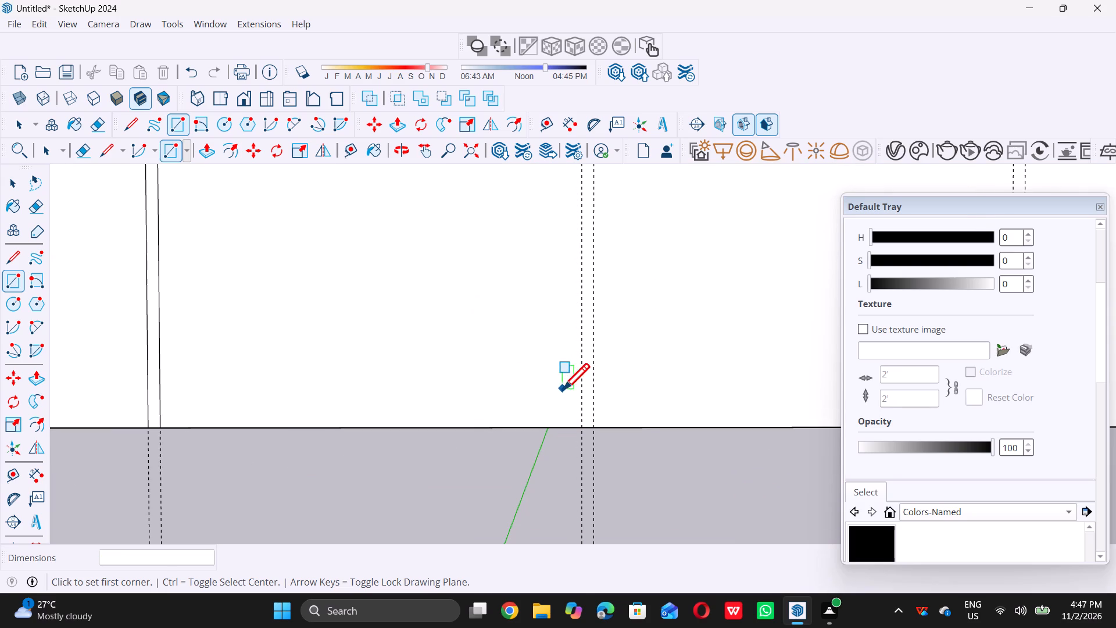
left_click(581, 425)
scroll(581, 425, "down", 2)
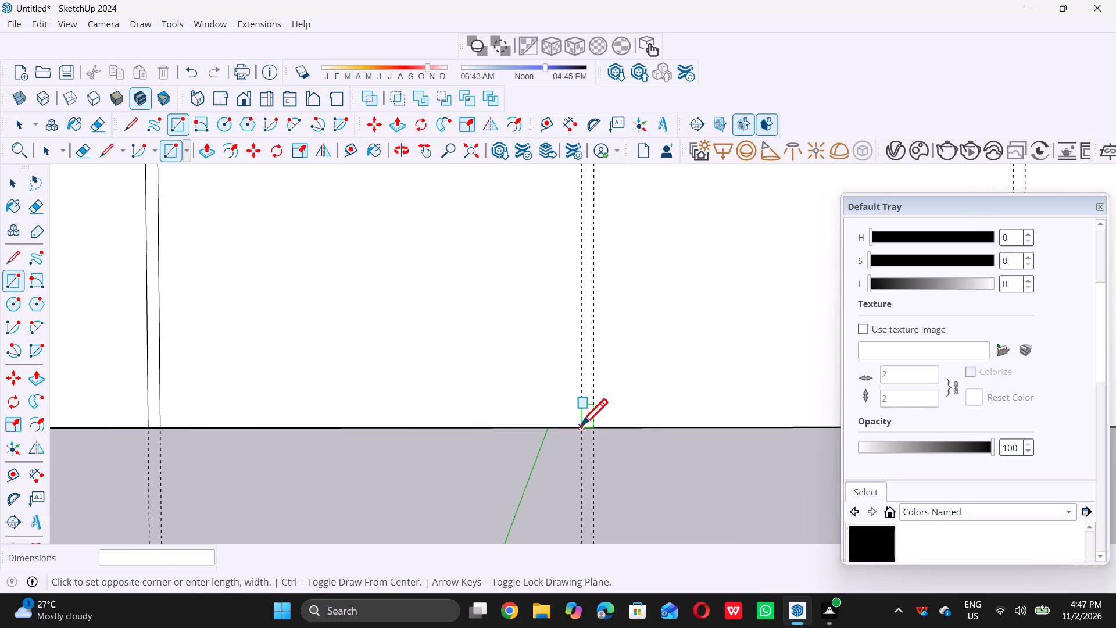
scroll(581, 425, "down", 10)
scroll(590, 296, "up", 5)
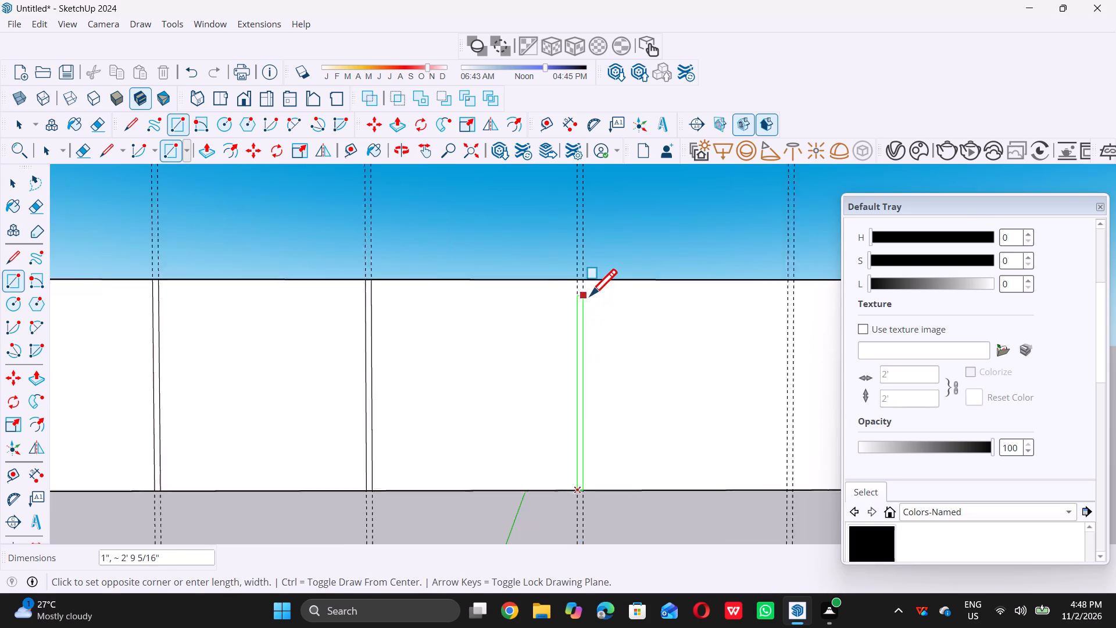
scroll(584, 280, "up", 4)
double_click(583, 279)
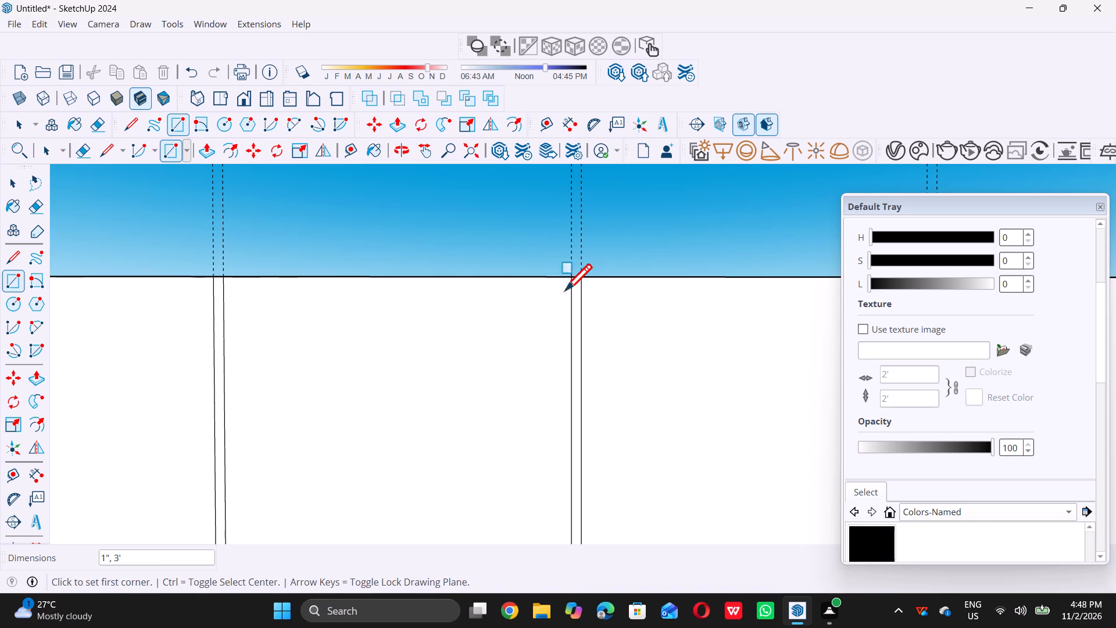
Draw a 1" by 3' rectangle between the fifth pair of guides, from the topmost wall band's bottom edge to its top edge.
scroll(450, 327, "down", 19)
scroll(549, 390, "up", 14)
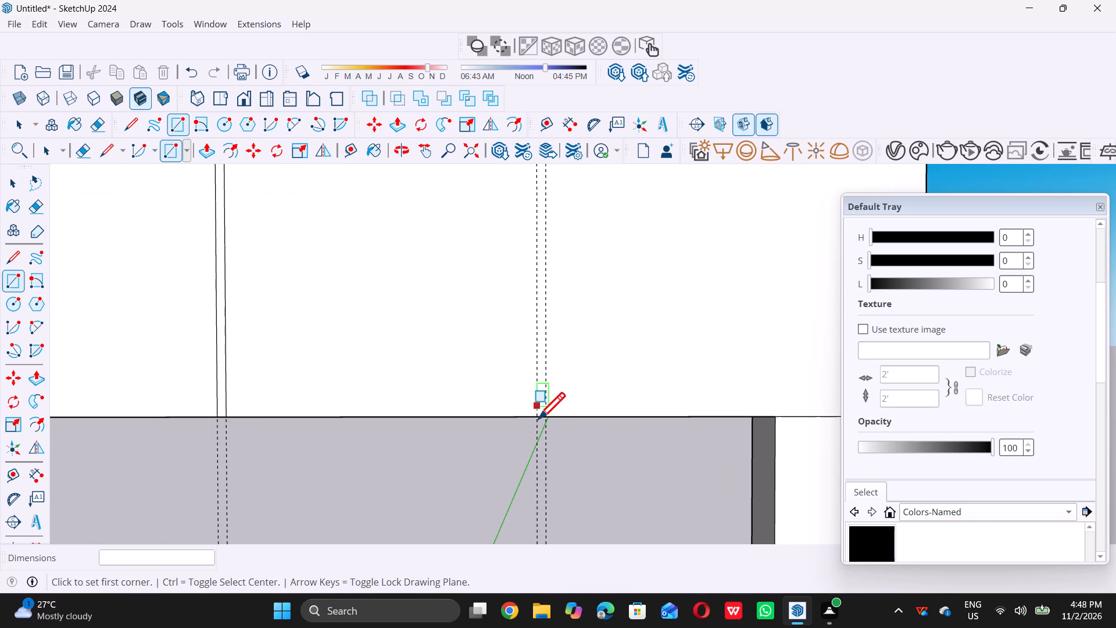
scroll(535, 414, "up", 5)
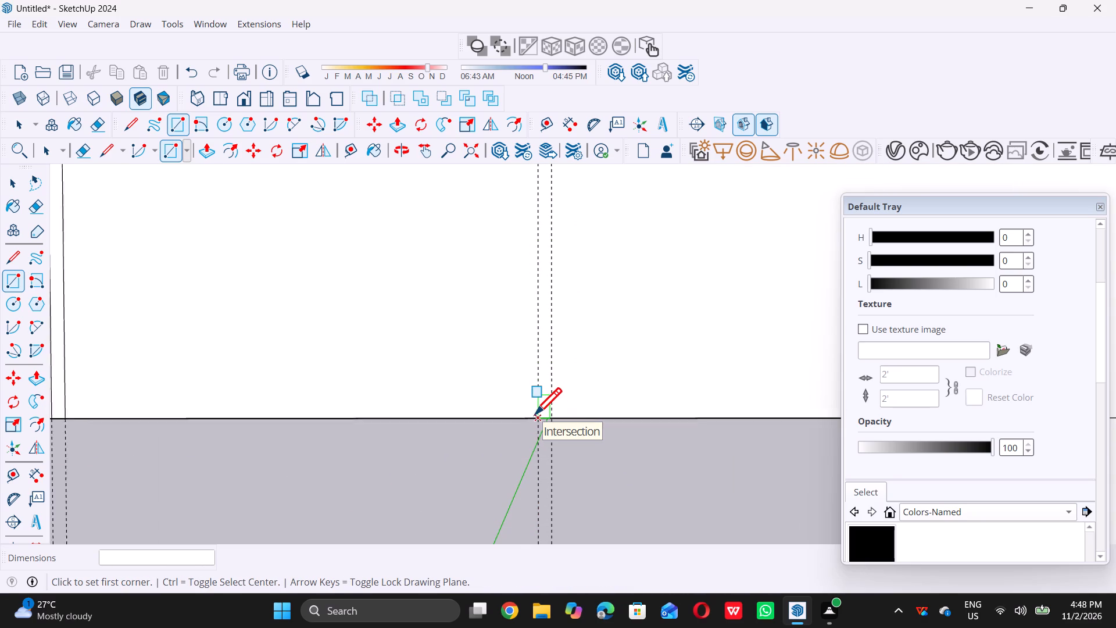
double_click(539, 419)
scroll(539, 419, "down", 6)
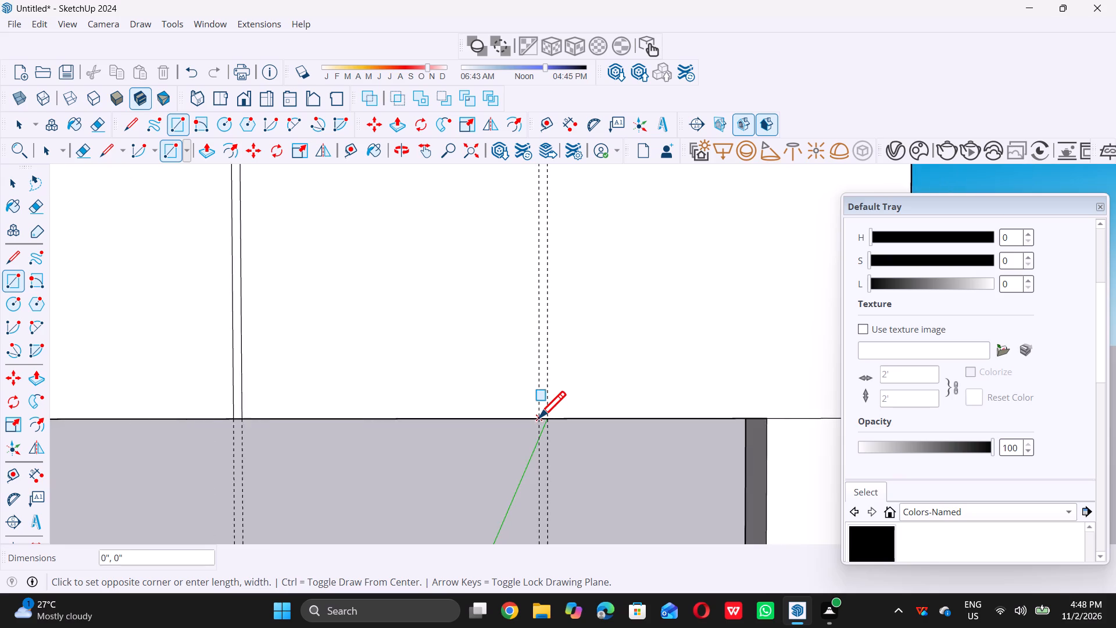
scroll(539, 418, "down", 9)
scroll(539, 272, "up", 4)
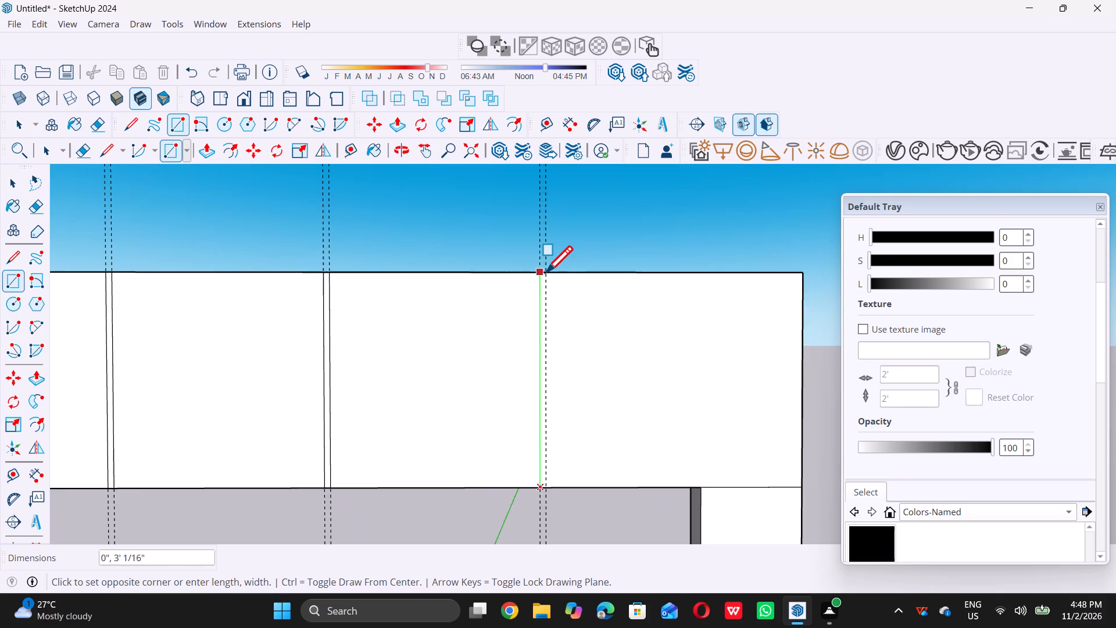
scroll(546, 272, "up", 3)
left_click(546, 274)
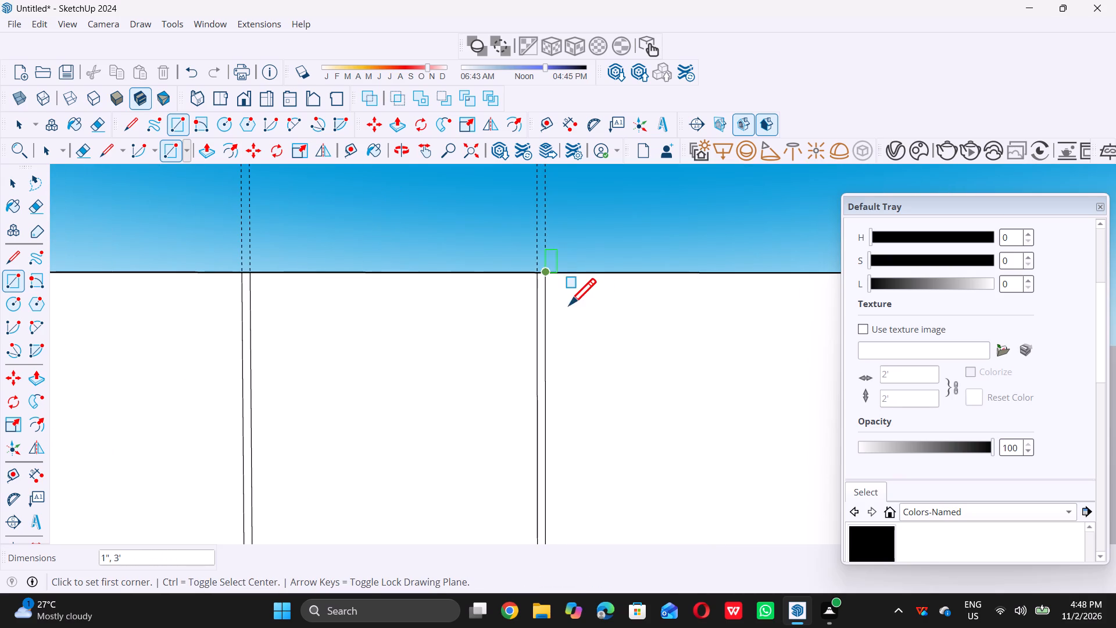
scroll(573, 319, "down", 19)
key("space")
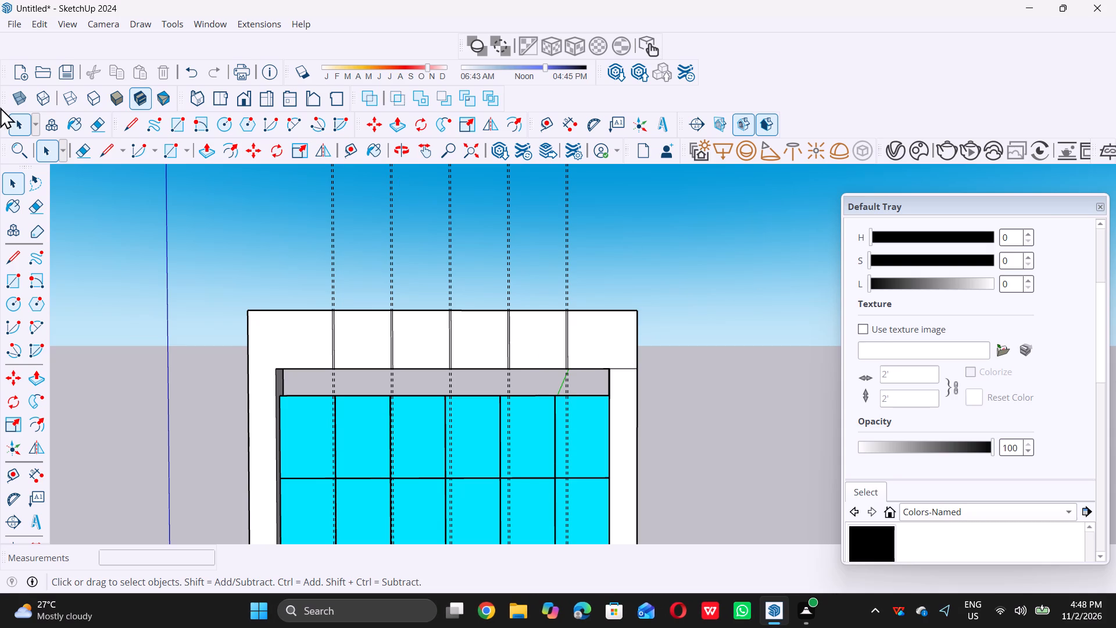
Delete all the guides from the model.
left_click(42, 22)
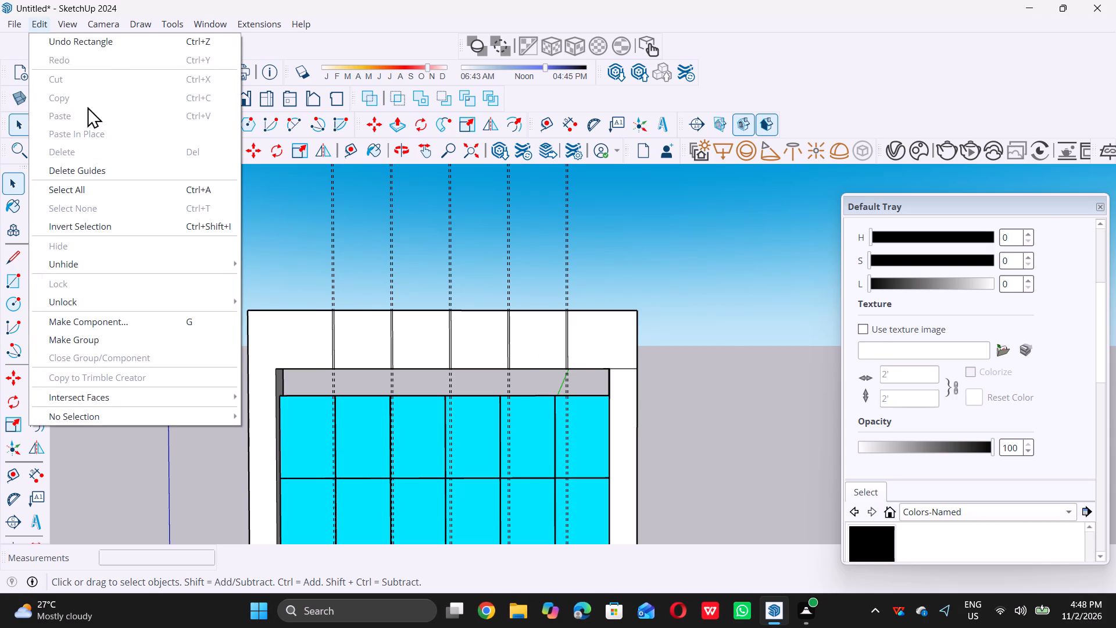
left_click(115, 167)
Scale the top-storey window vertically by about 1.17 so its top edge meets the underside of the topmost wall band.
scroll(634, 265, "down", 4)
scroll(536, 258, "down", 5)
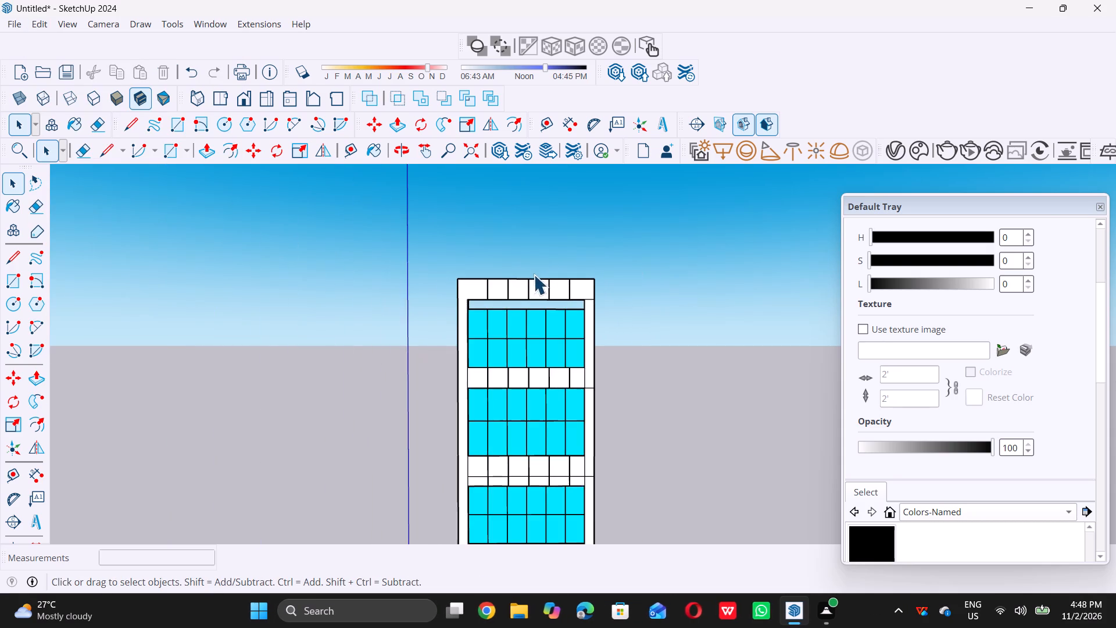
scroll(555, 269, "down", 4)
middle_click_drag(560, 288, 511, 367)
middle_click(511, 367)
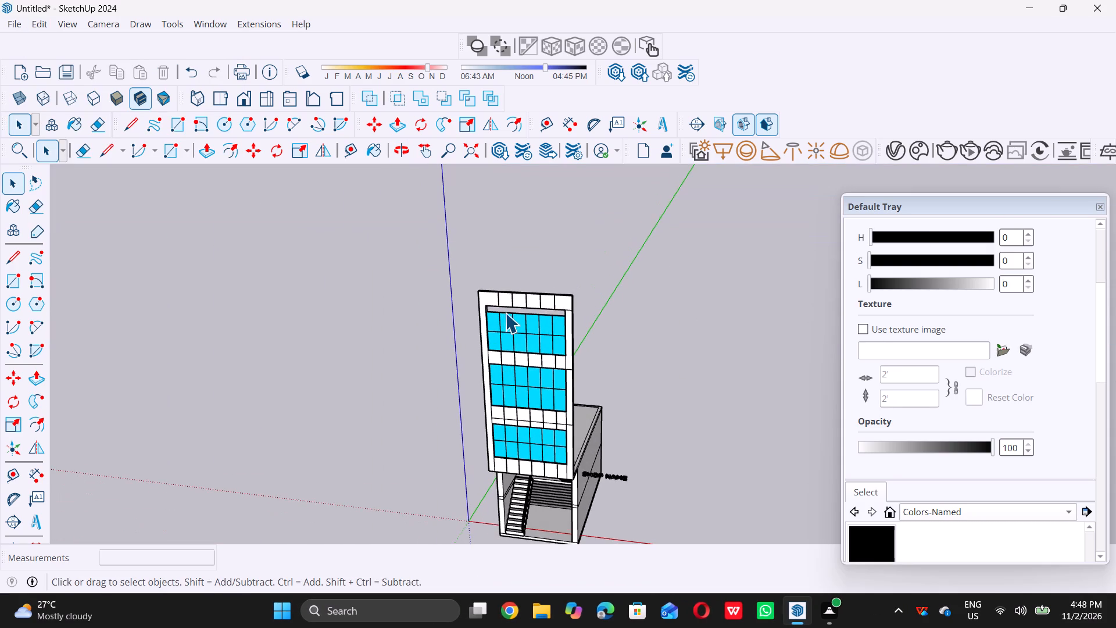
scroll(505, 312, "up", 11)
triple_click(531, 327)
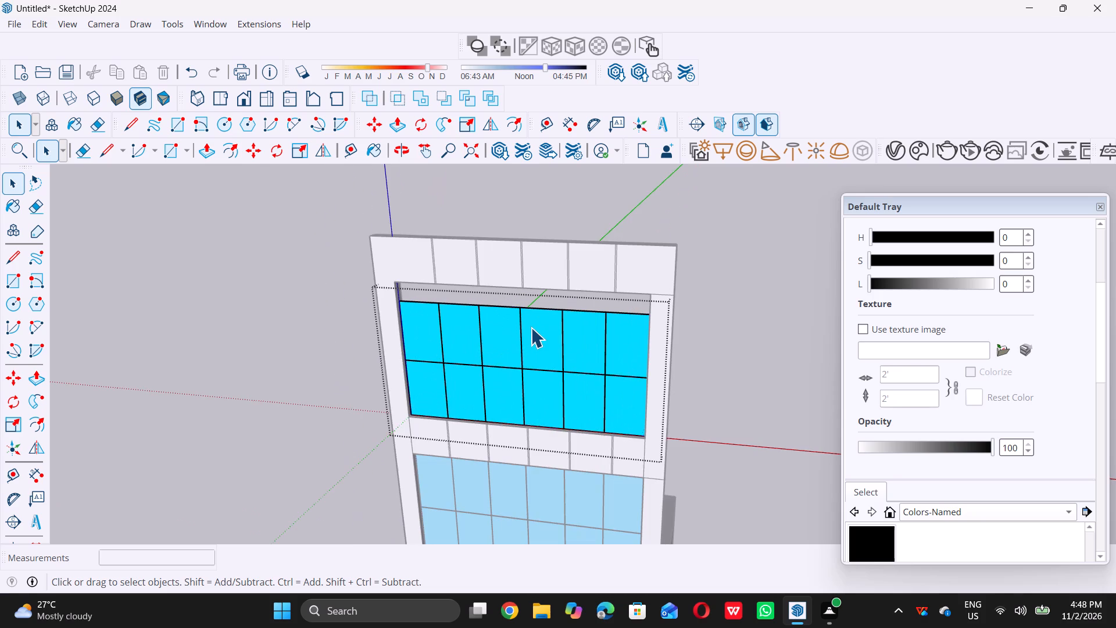
left_click(797, 383)
left_click(559, 336)
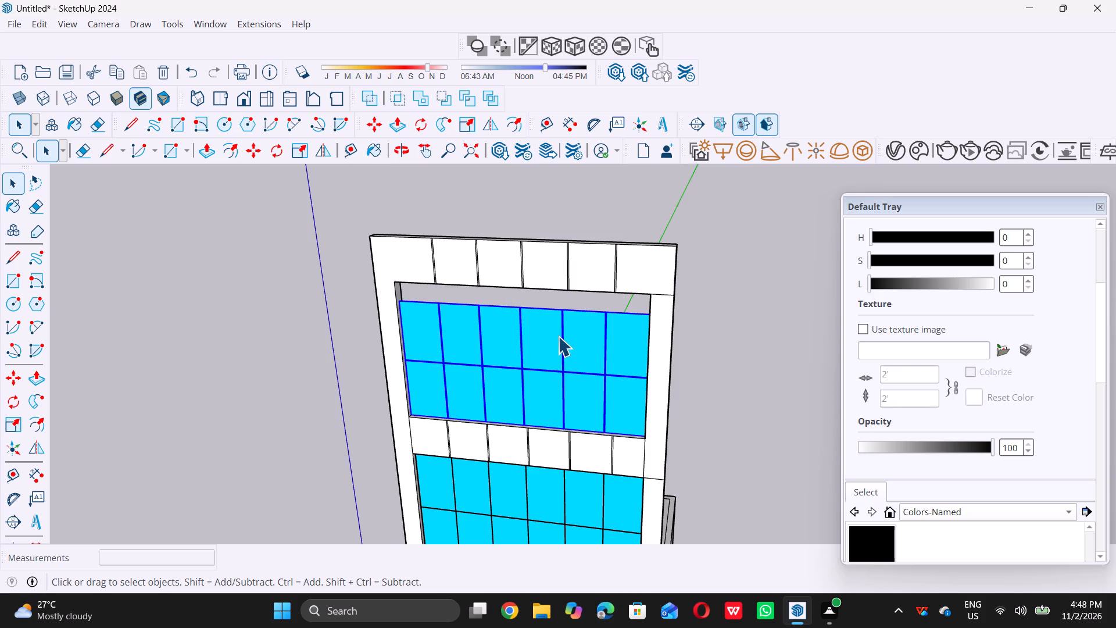
key("s")
scroll(513, 310, "up", 5)
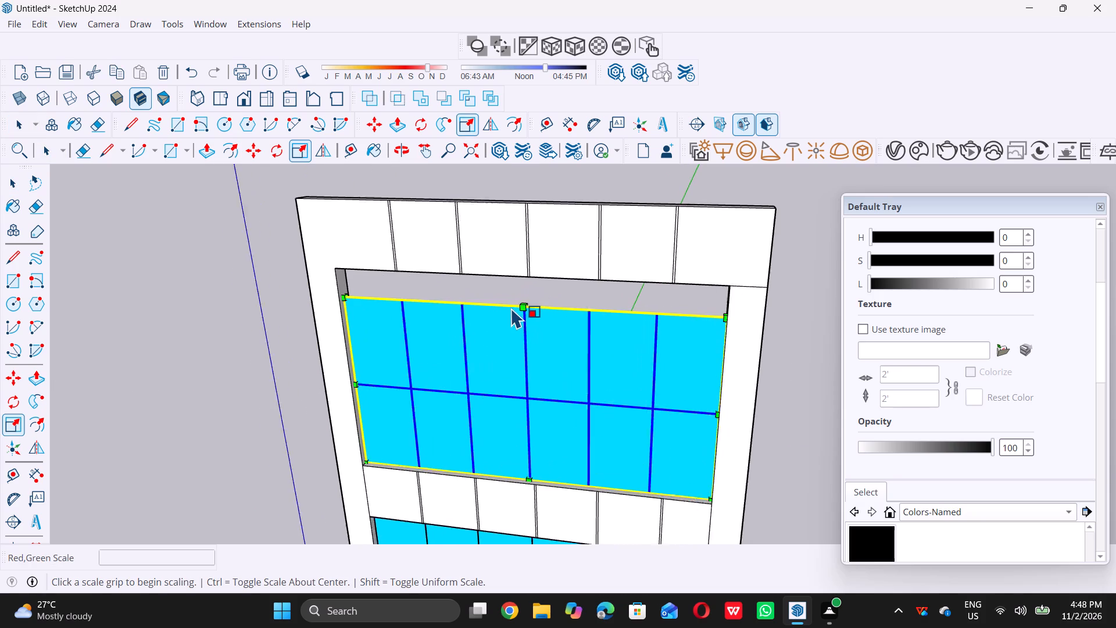
left_click(523, 303)
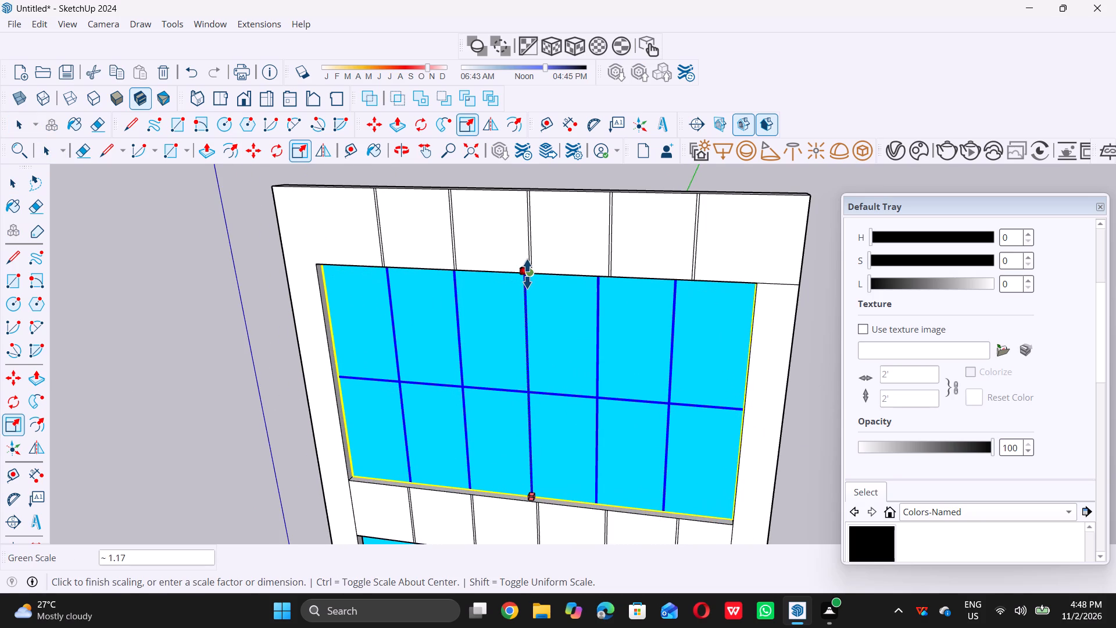
double_click(528, 272)
key("space")
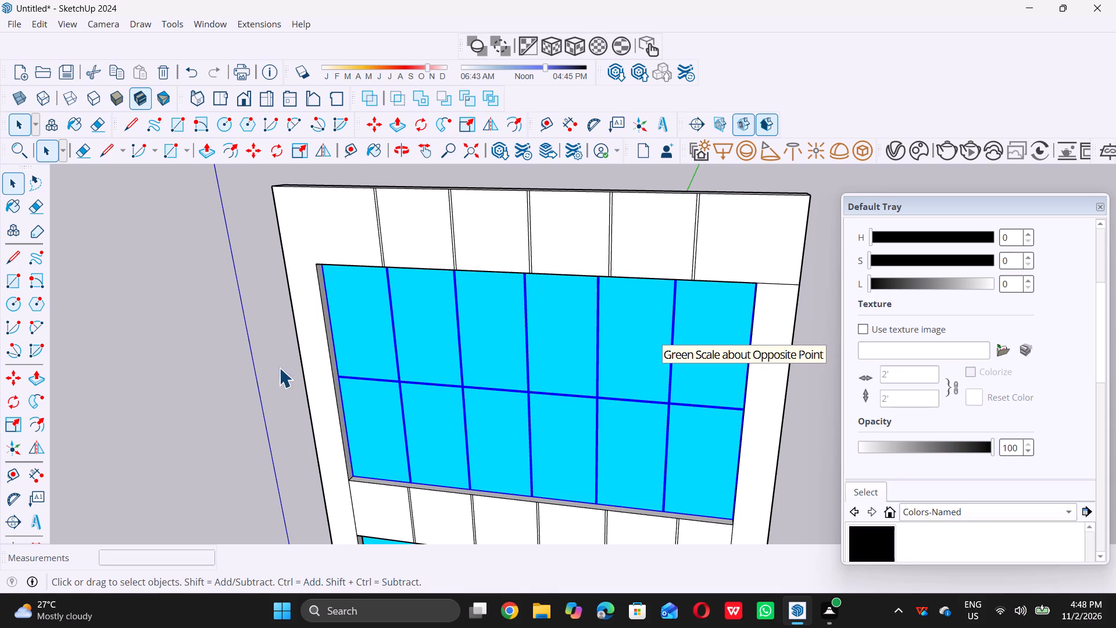
double_click(248, 350)
Place a horizontal guide 3' below the building's top edge, along the top of the top-storey window.
scroll(499, 301, "up", 1)
scroll(561, 302, "down", 20)
scroll(561, 302, "down", 2)
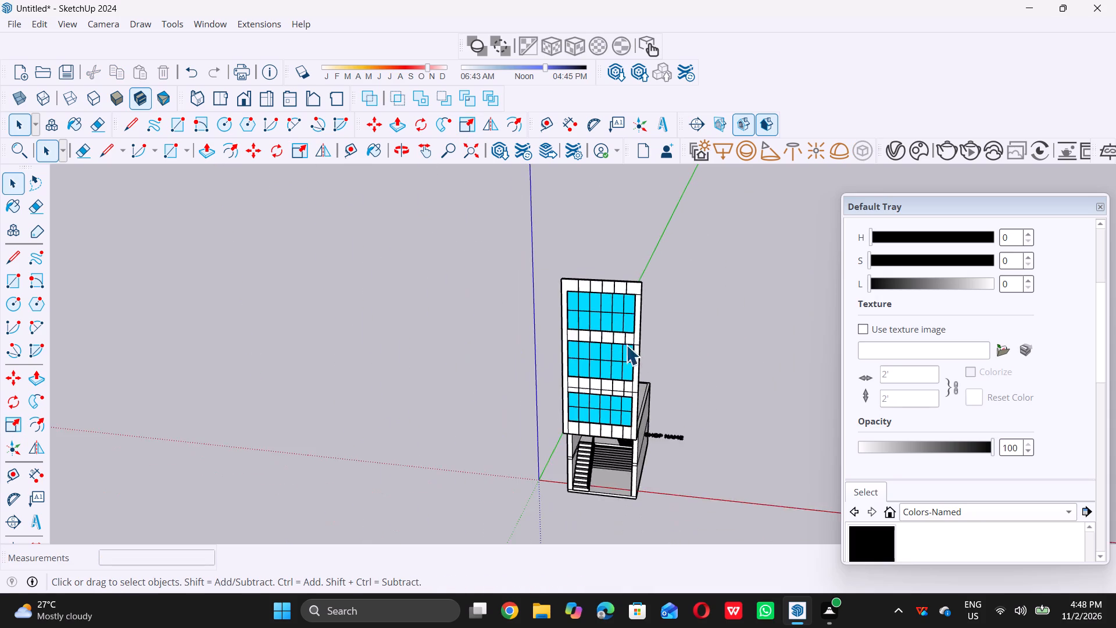
scroll(638, 339, "down", 6)
middle_click_drag(626, 367, 648, 330)
scroll(642, 352, "up", 7)
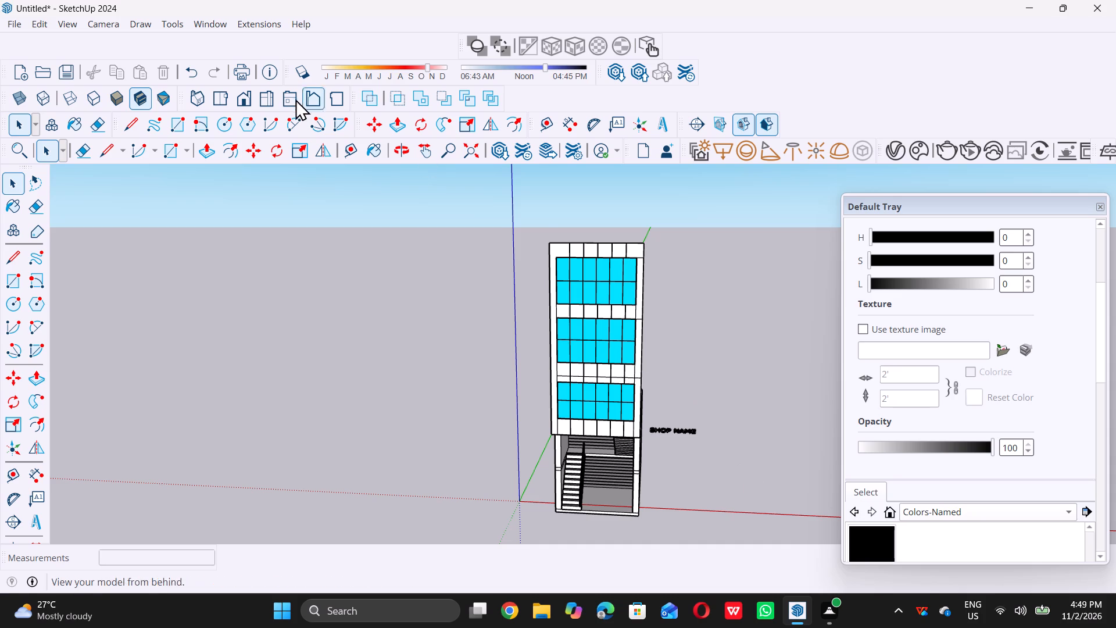
scroll(531, 275, "up", 6)
scroll(580, 279, "up", 2)
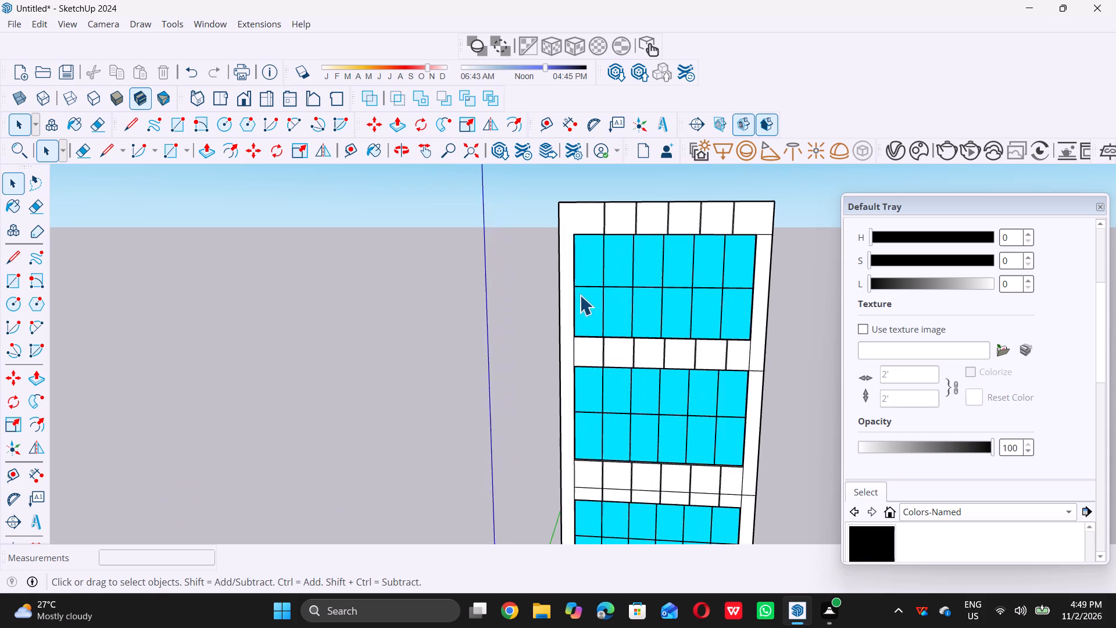
scroll(580, 295, "up", 1)
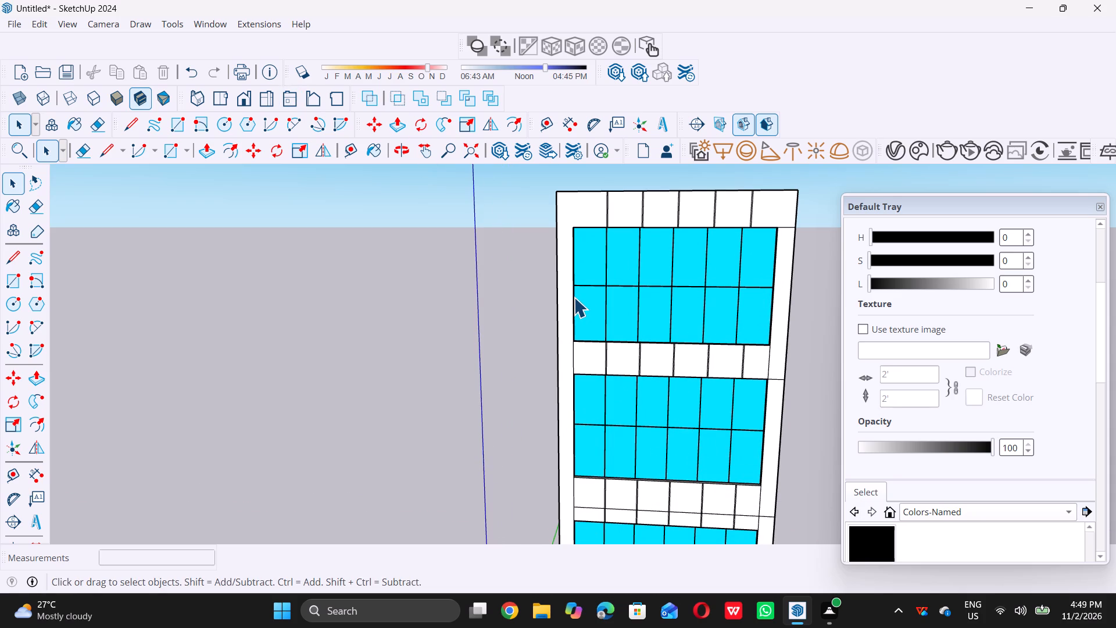
scroll(573, 227, "up", 4)
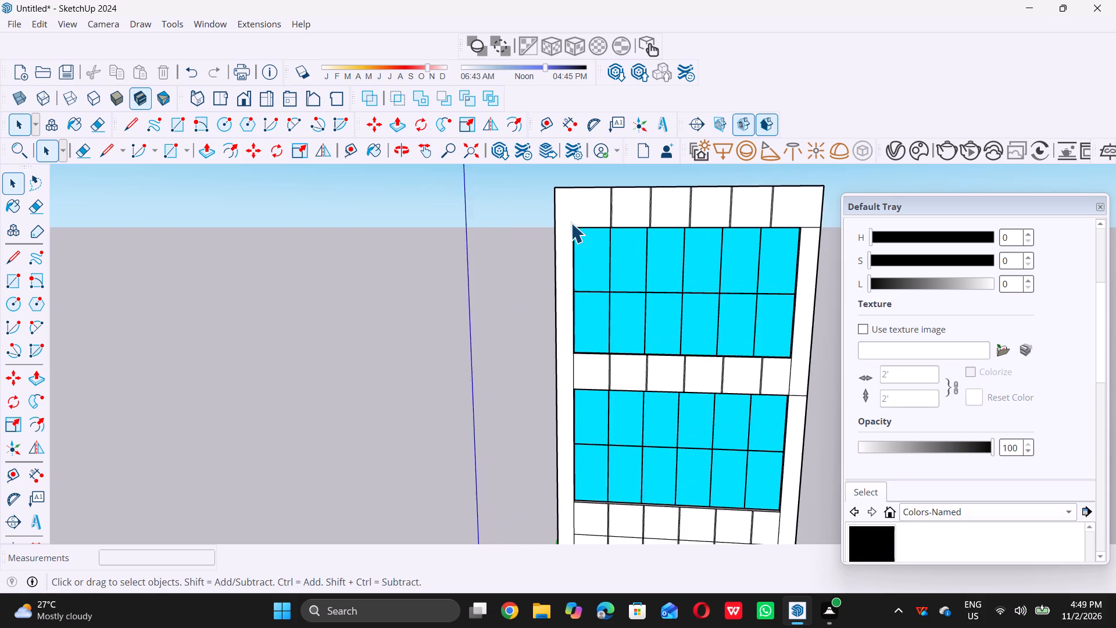
scroll(571, 223, "up", 8)
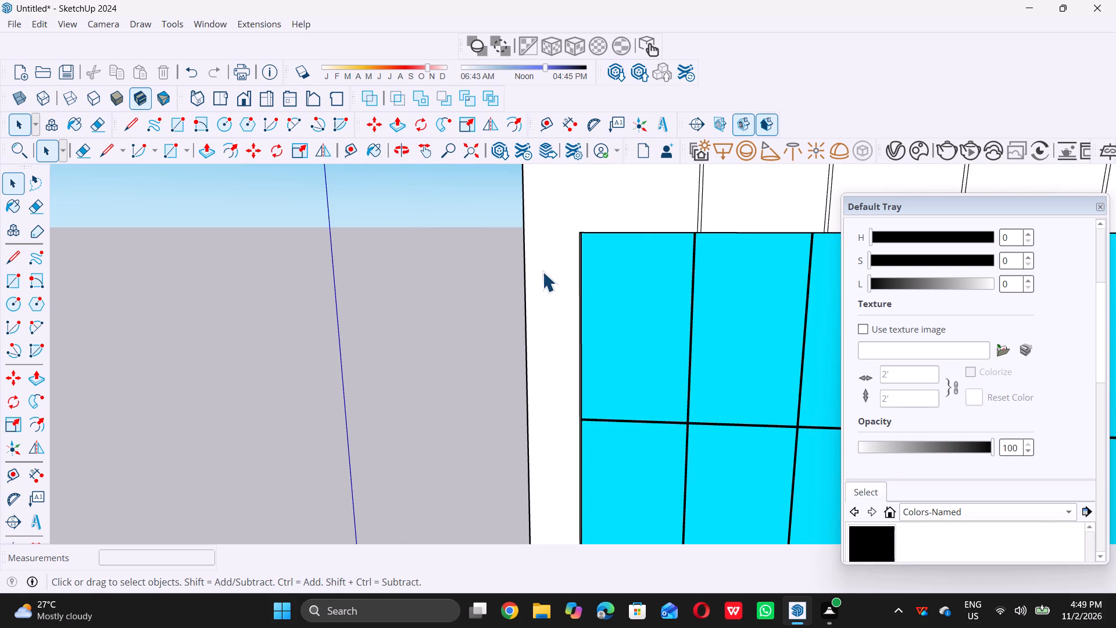
key("t")
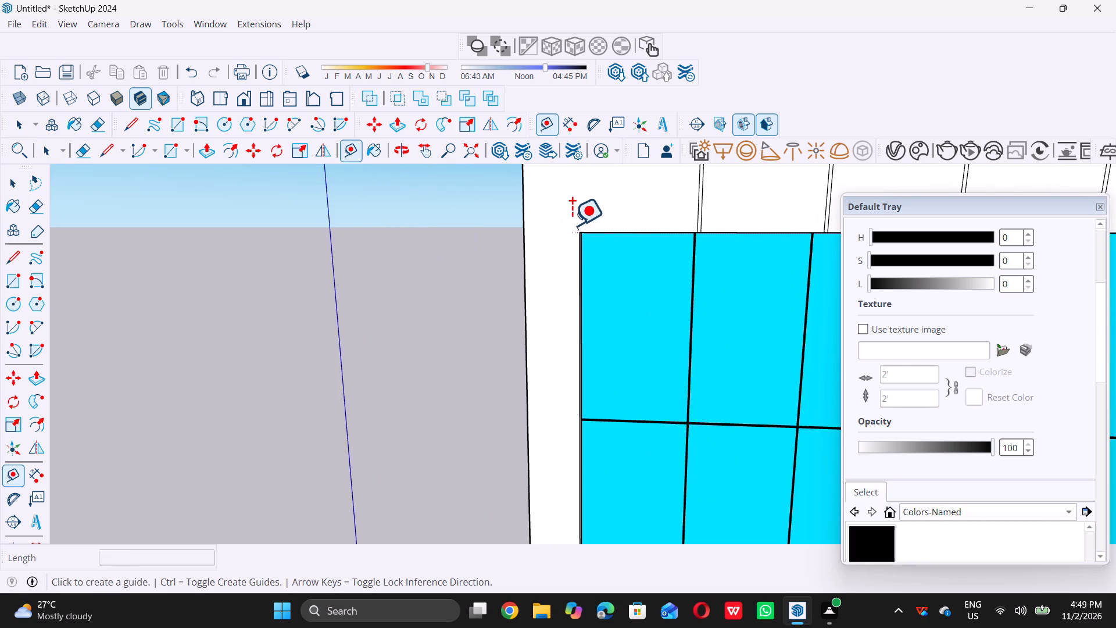
scroll(553, 261, "down", 3)
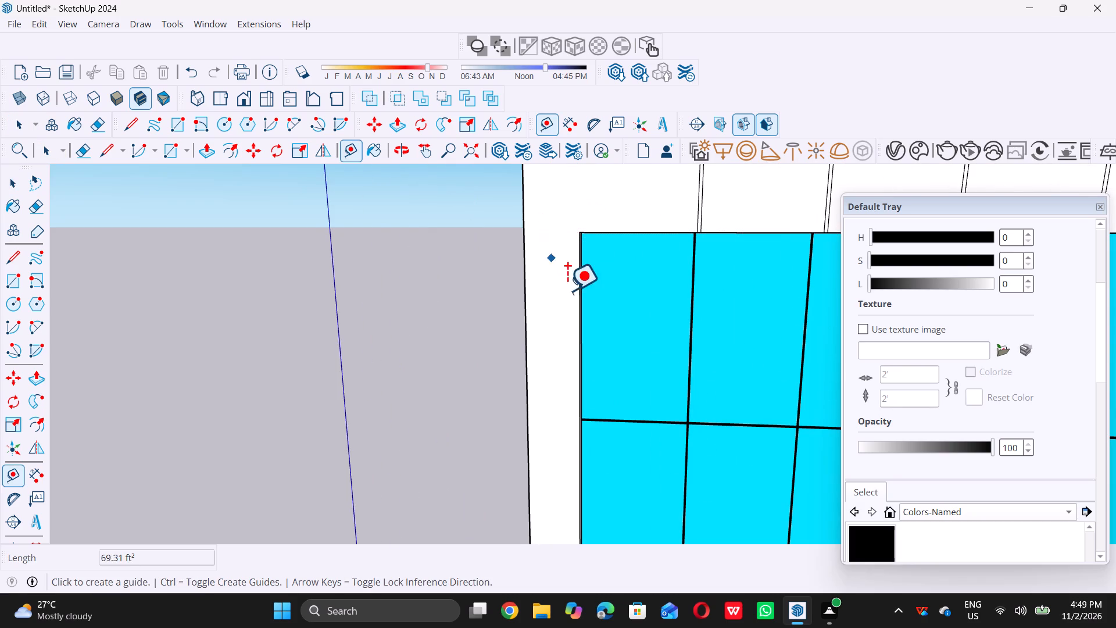
scroll(567, 290, "down", 8)
left_click(575, 220)
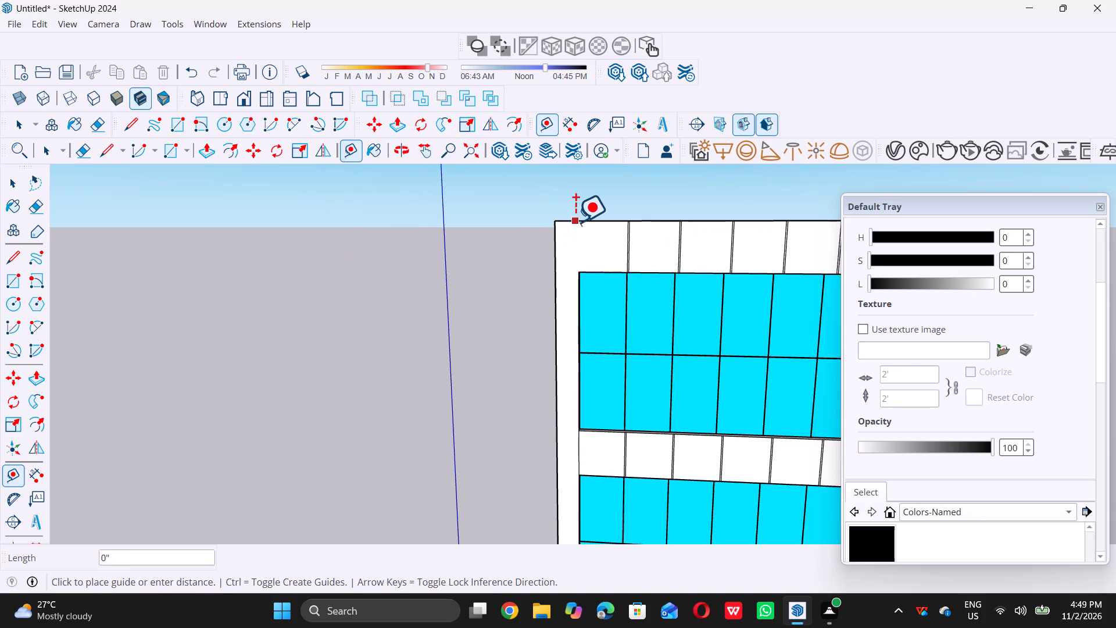
left_click(575, 270)
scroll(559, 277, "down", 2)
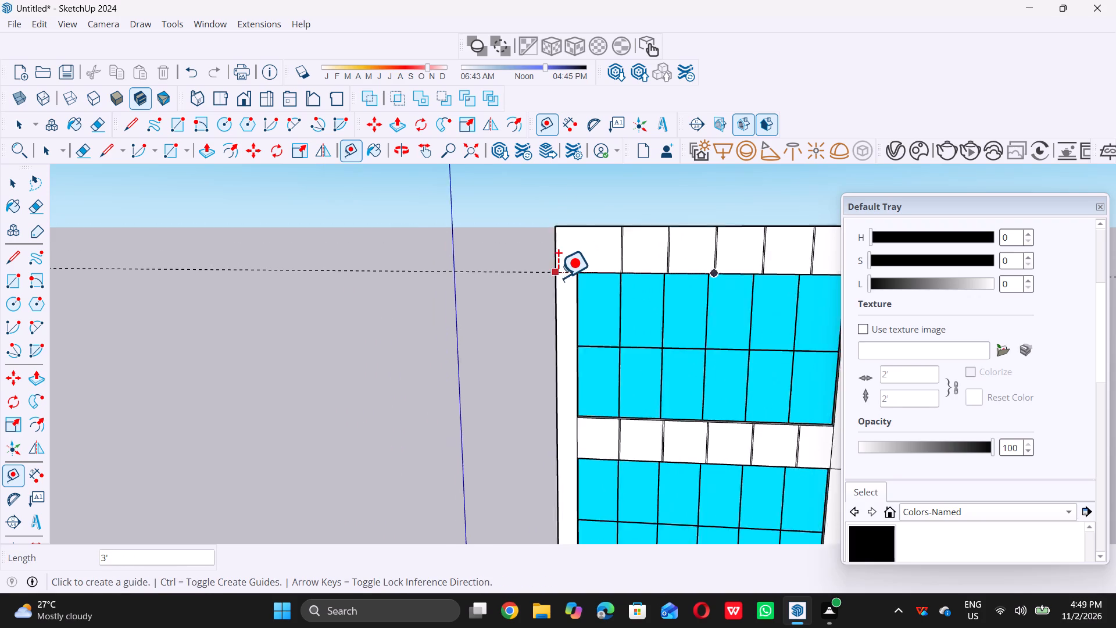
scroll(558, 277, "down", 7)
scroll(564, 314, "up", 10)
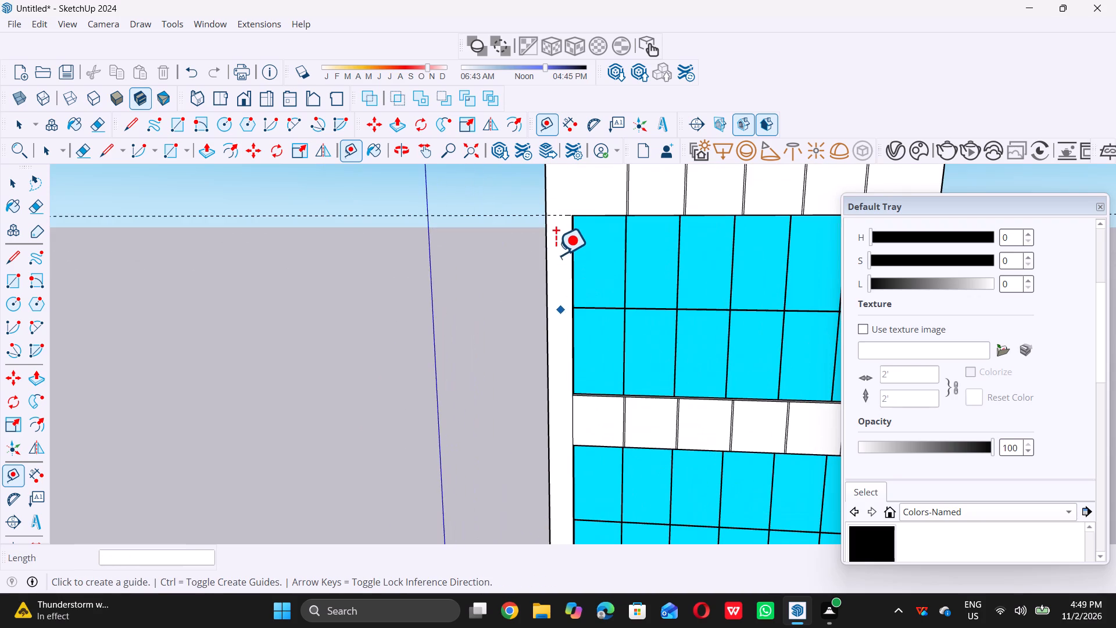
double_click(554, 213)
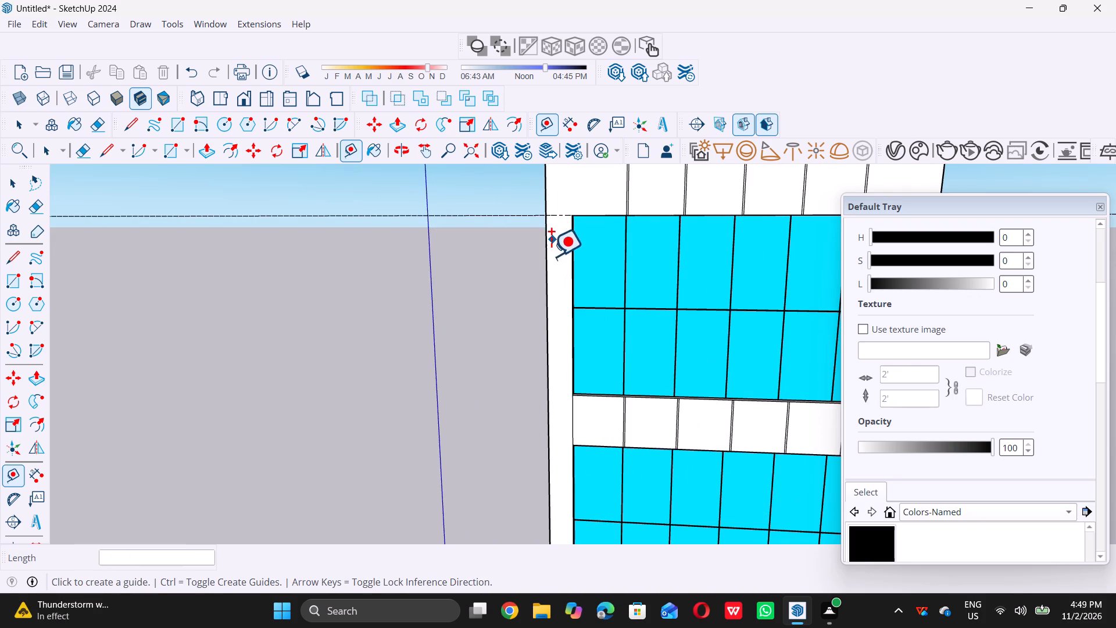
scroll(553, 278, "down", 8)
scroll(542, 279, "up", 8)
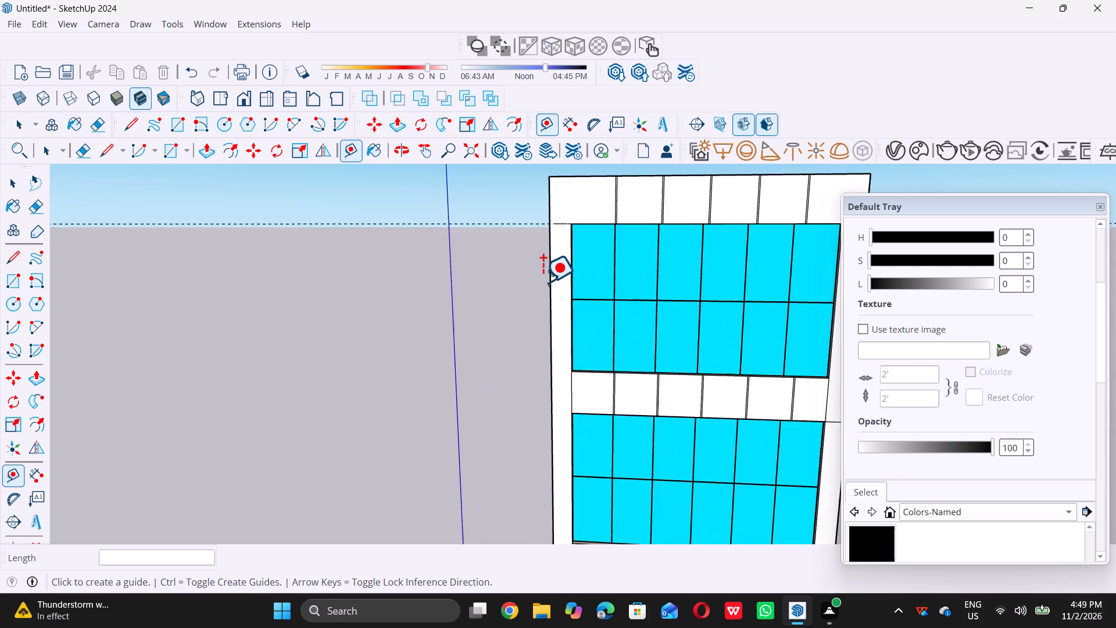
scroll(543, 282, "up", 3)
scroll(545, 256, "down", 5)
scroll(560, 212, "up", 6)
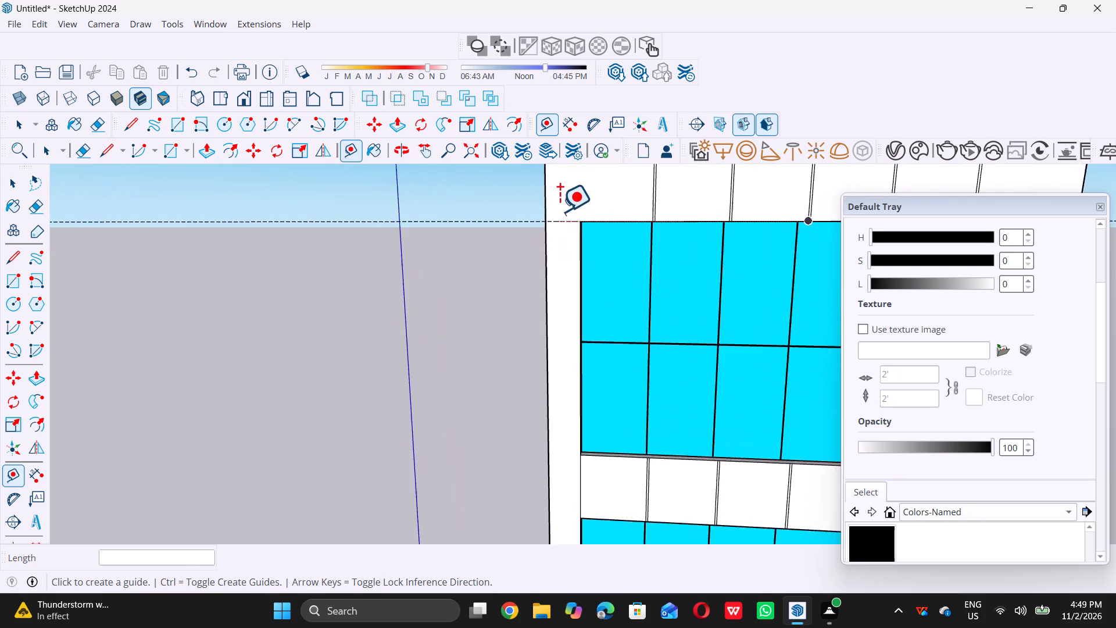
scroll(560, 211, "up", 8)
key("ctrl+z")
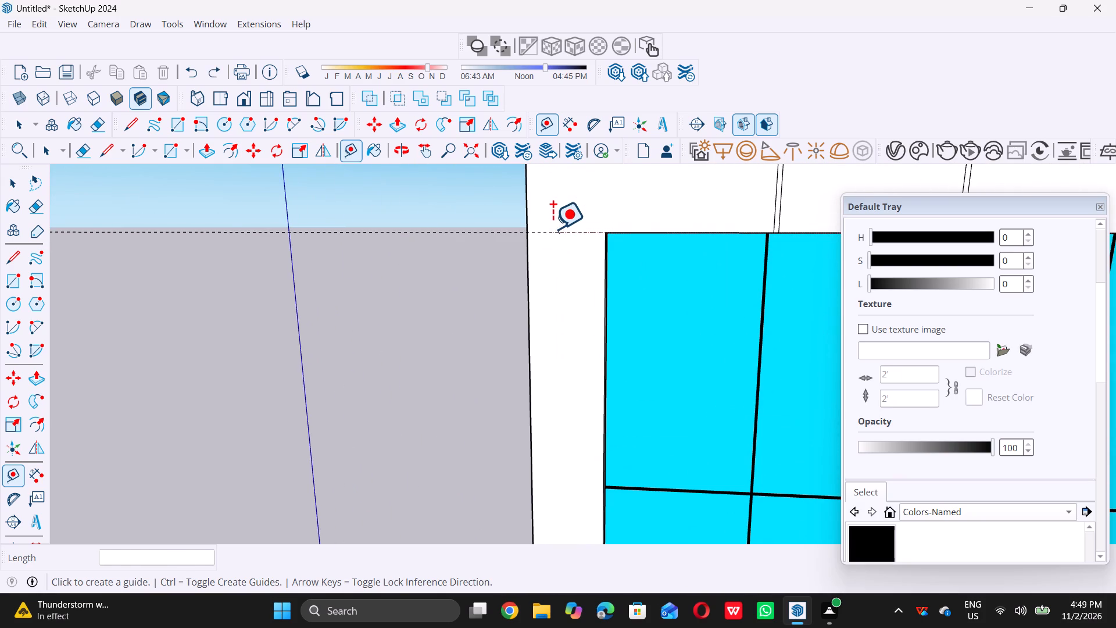
Place a horizontal guide about 4' 11 7/16" below the window-top guide, in line with the top-storey window's horizontal mullion.
left_click(556, 232)
scroll(559, 292, "down", 5)
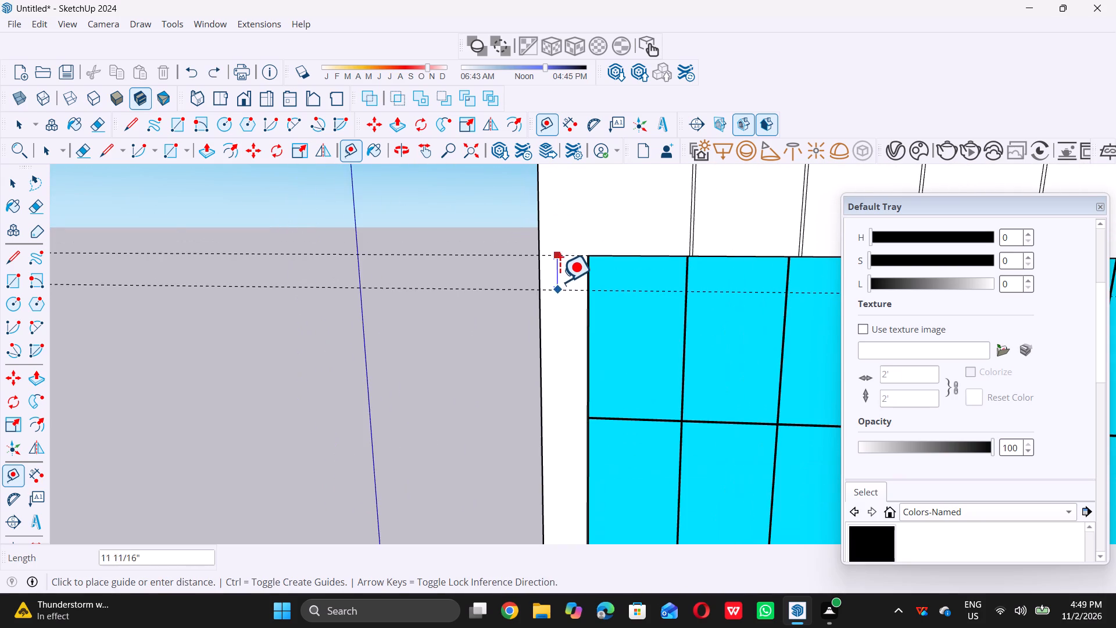
scroll(549, 297, "down", 6)
scroll(554, 381, "up", 9)
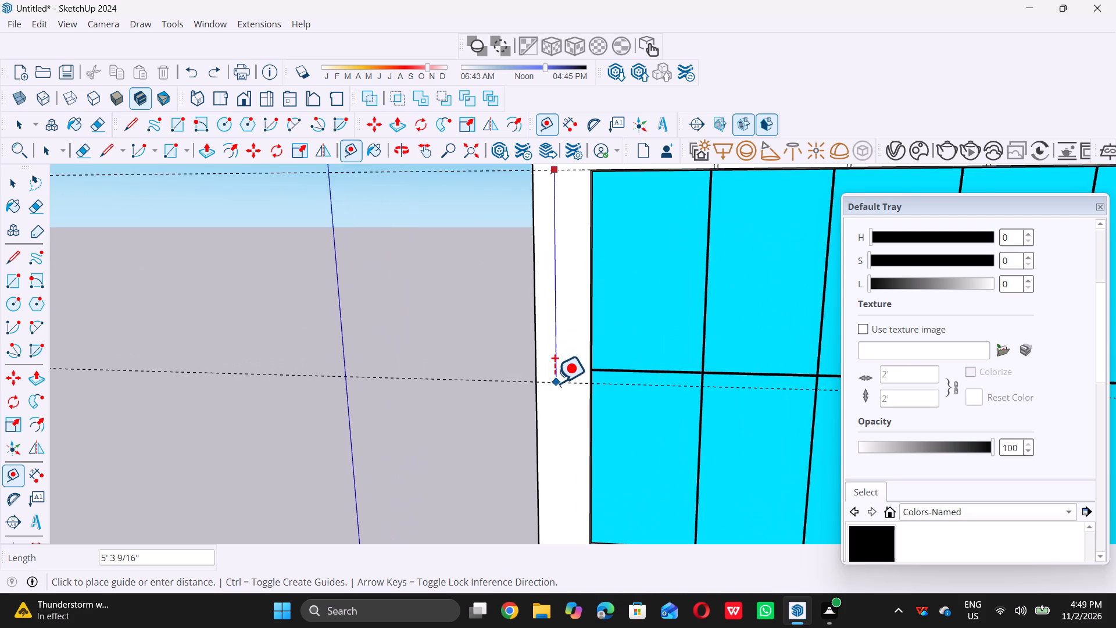
scroll(555, 383, "up", 1)
left_click(559, 361)
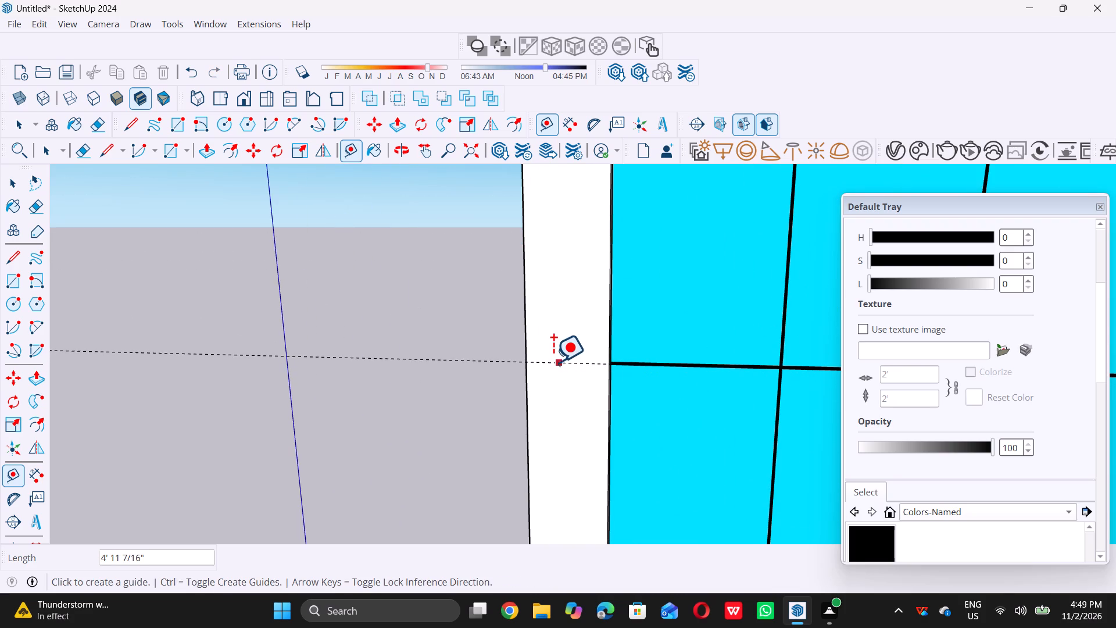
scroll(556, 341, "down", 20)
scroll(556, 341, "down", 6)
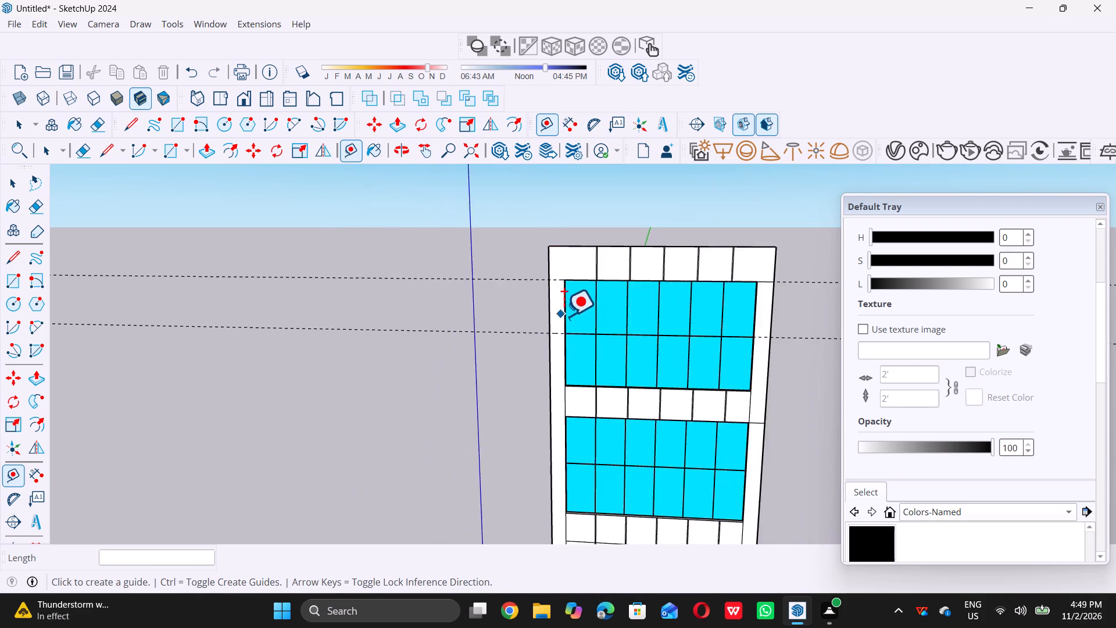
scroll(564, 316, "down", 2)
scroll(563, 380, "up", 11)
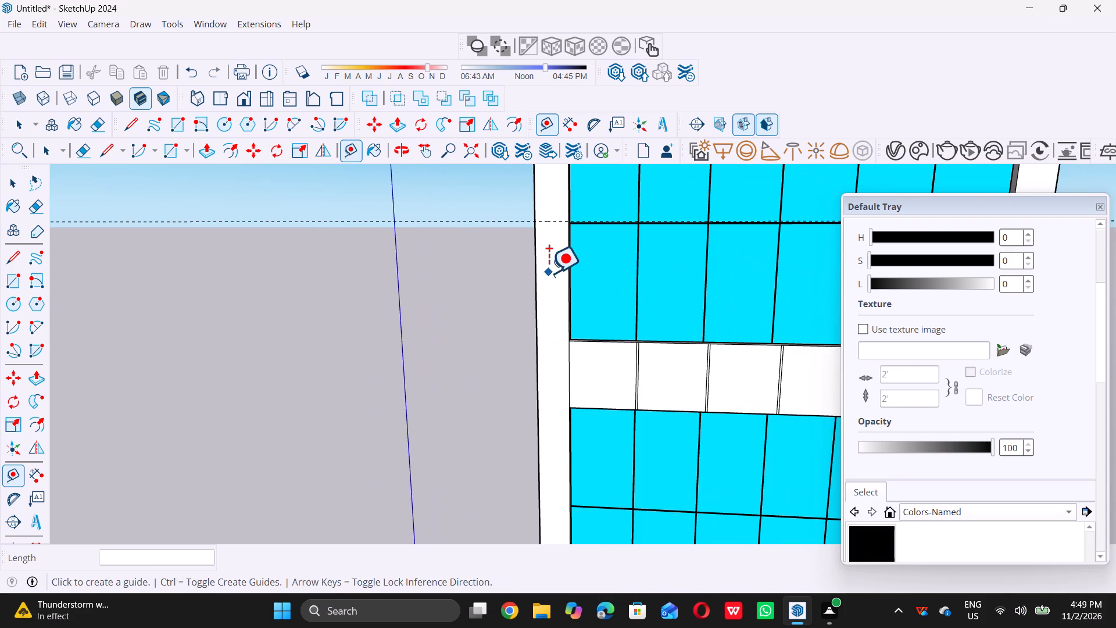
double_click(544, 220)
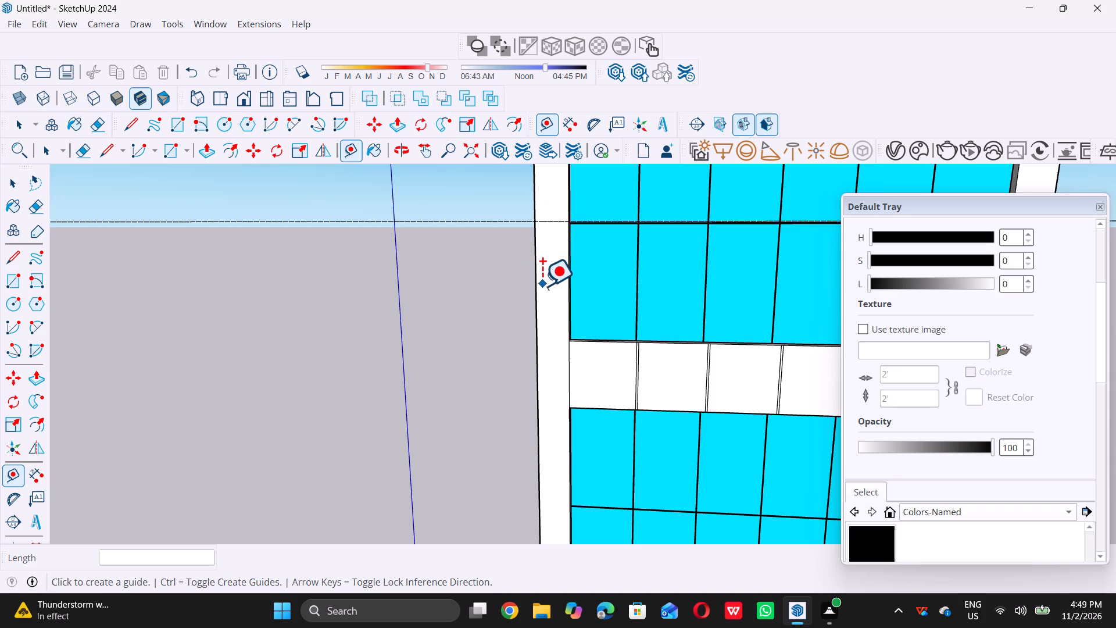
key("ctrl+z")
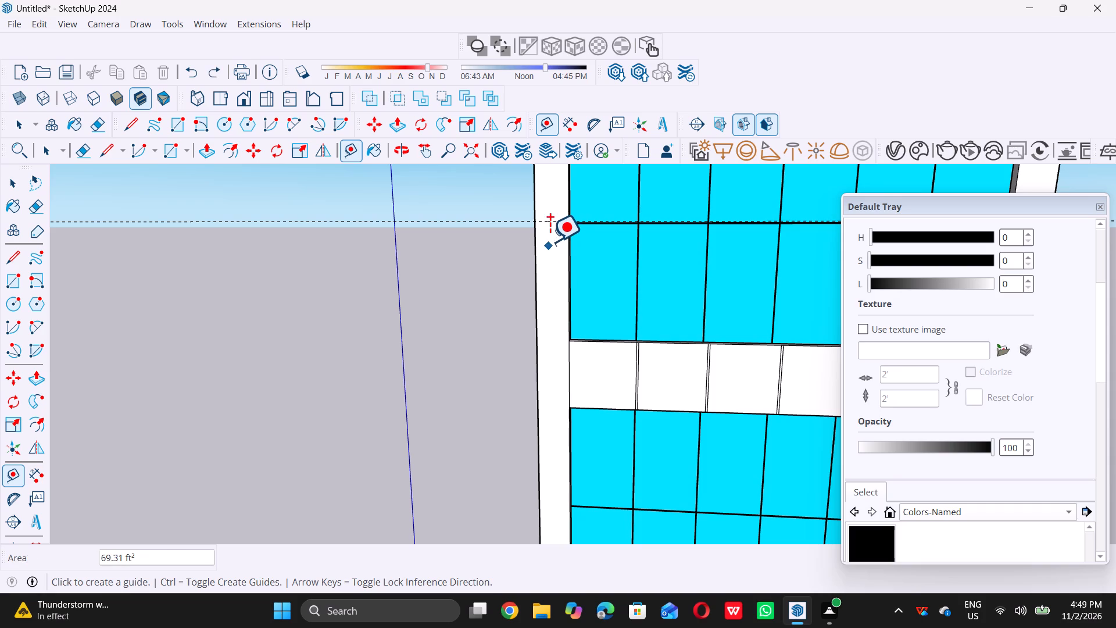
Place a horizontal guide about 5' below the mullion guide, along the bottom edge of the top-storey window.
triple_click(552, 219)
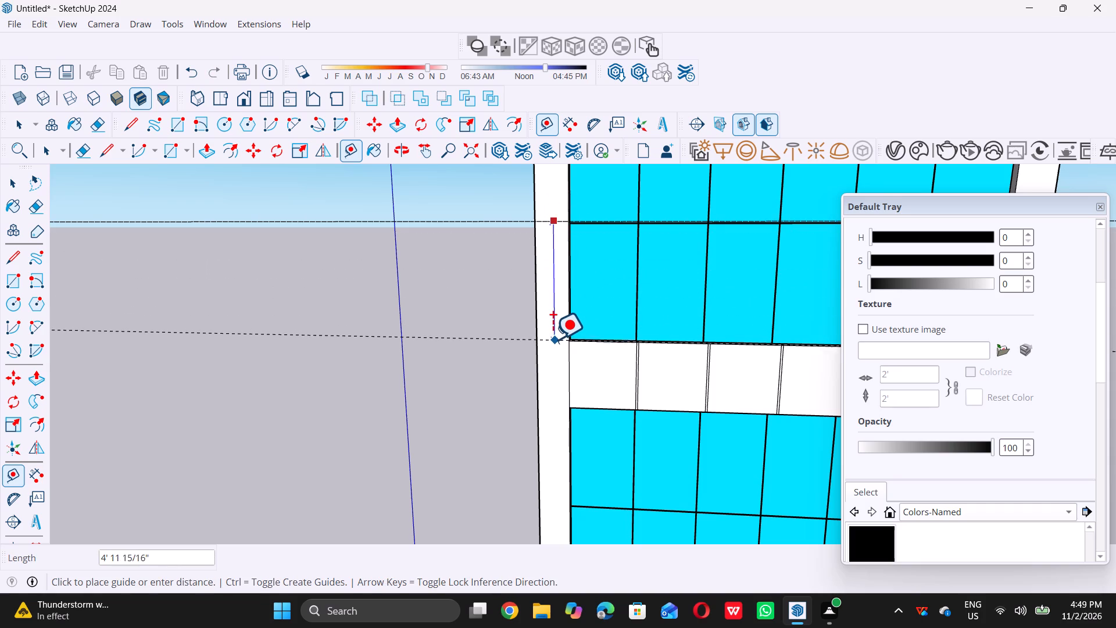
left_click(553, 339)
Place a horizontal guide about 3' 1" below the top-storey window's bottom guide, along the top edge of the middle-storey window.
scroll(525, 309, "down", 13)
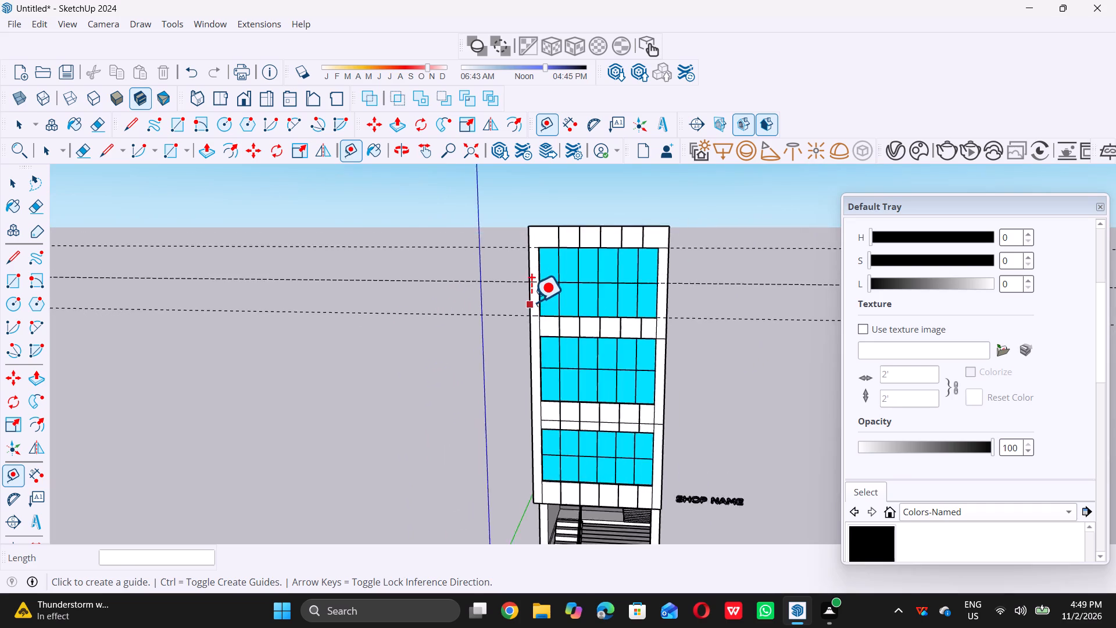
scroll(531, 302, "down", 11)
scroll(528, 377, "up", 6)
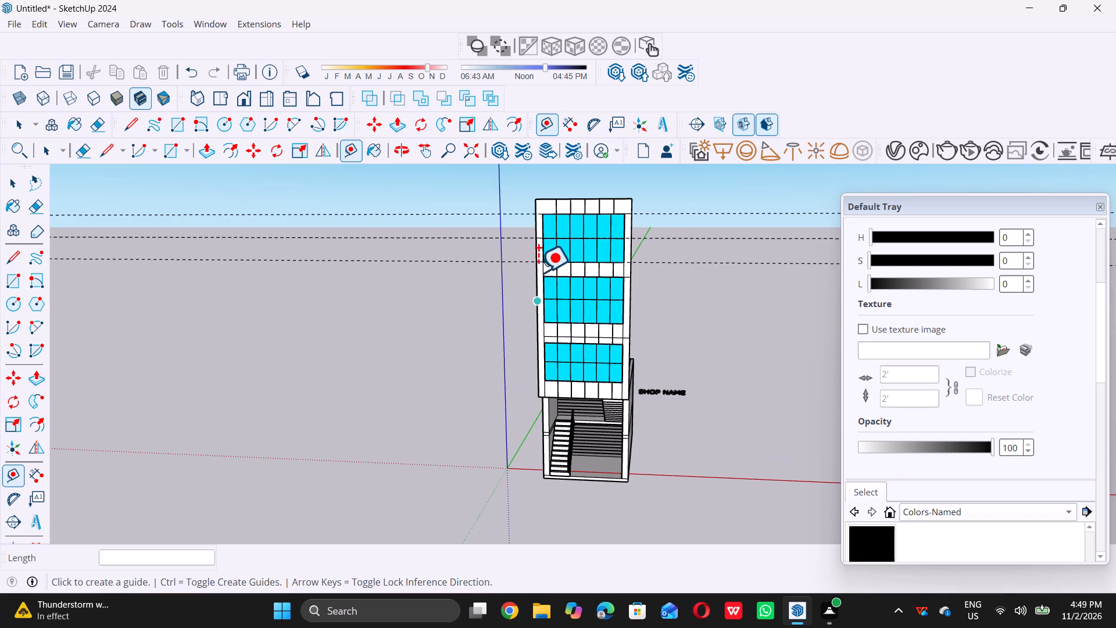
scroll(537, 271, "up", 10)
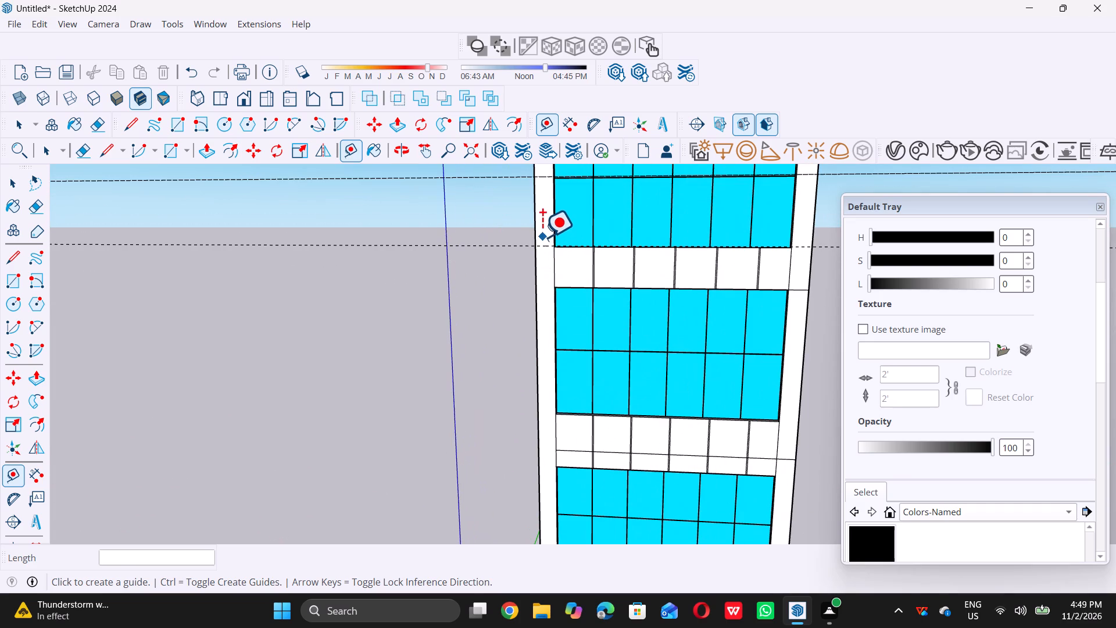
left_click(542, 248)
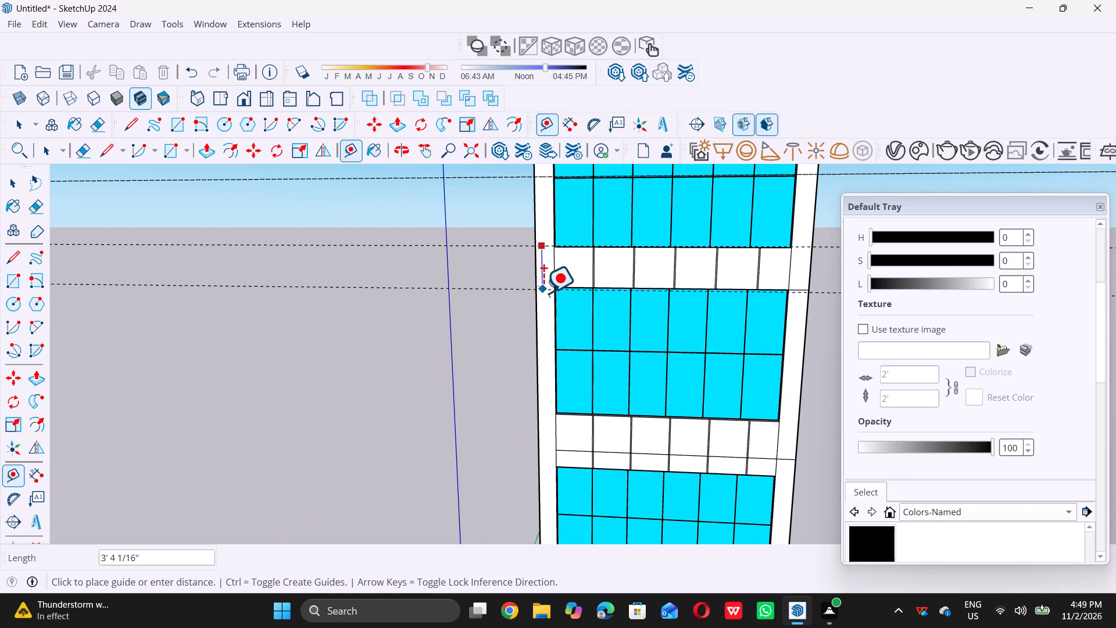
scroll(545, 290, "up", 6)
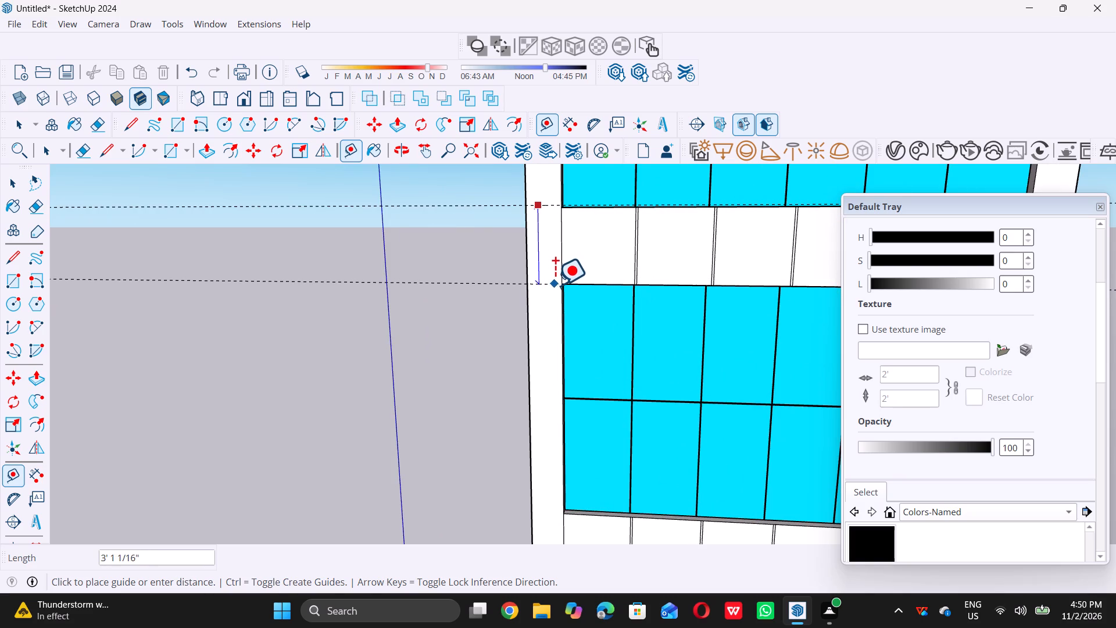
double_click(555, 284)
Place a horizontal guide about 4' 10 9/16" below the previous guide, in line with the middle-storey window's horizontal mullion.
scroll(523, 272, "down", 16)
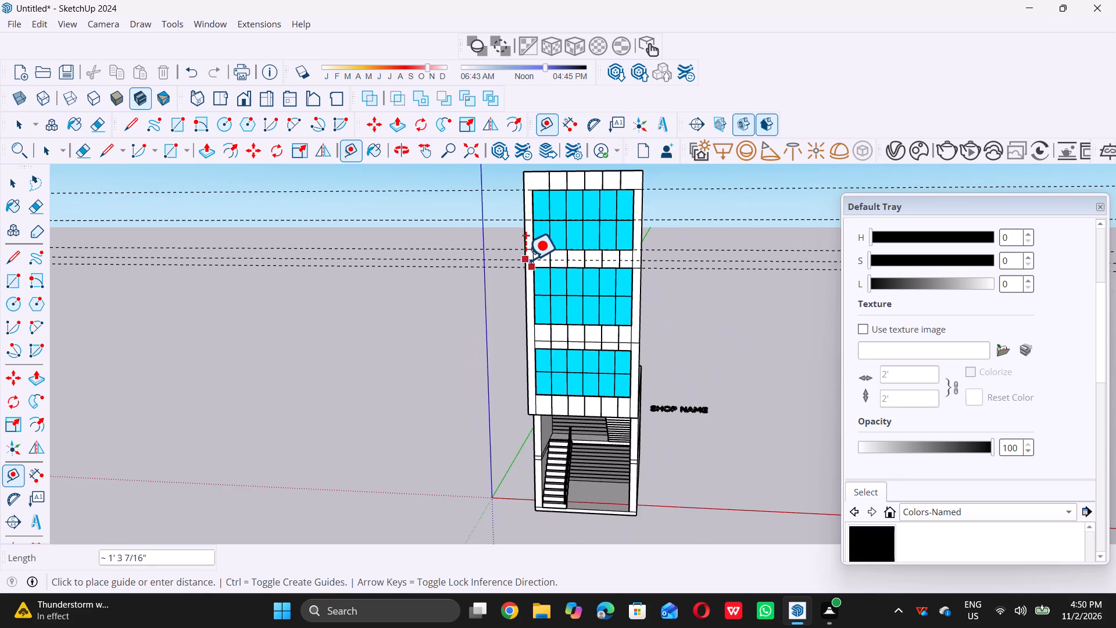
scroll(530, 305, "up", 1)
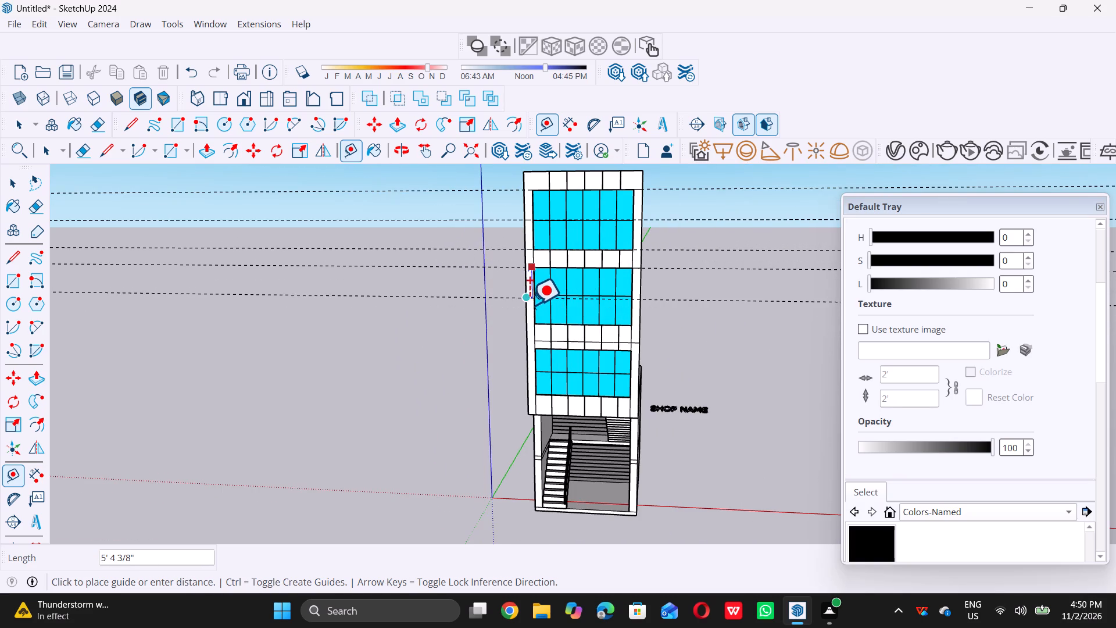
scroll(530, 293, "up", 13)
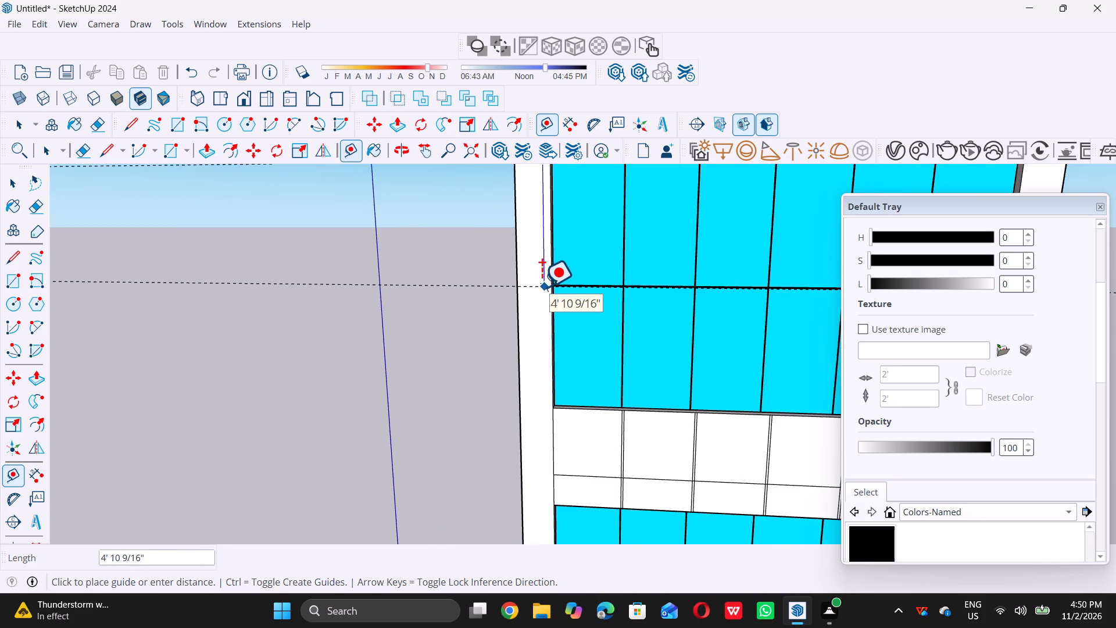
double_click(542, 287)
Place a horizontal guide about 5' below the mullion guide, along the bottom edge of the middle-storey window.
scroll(528, 291, "down", 11)
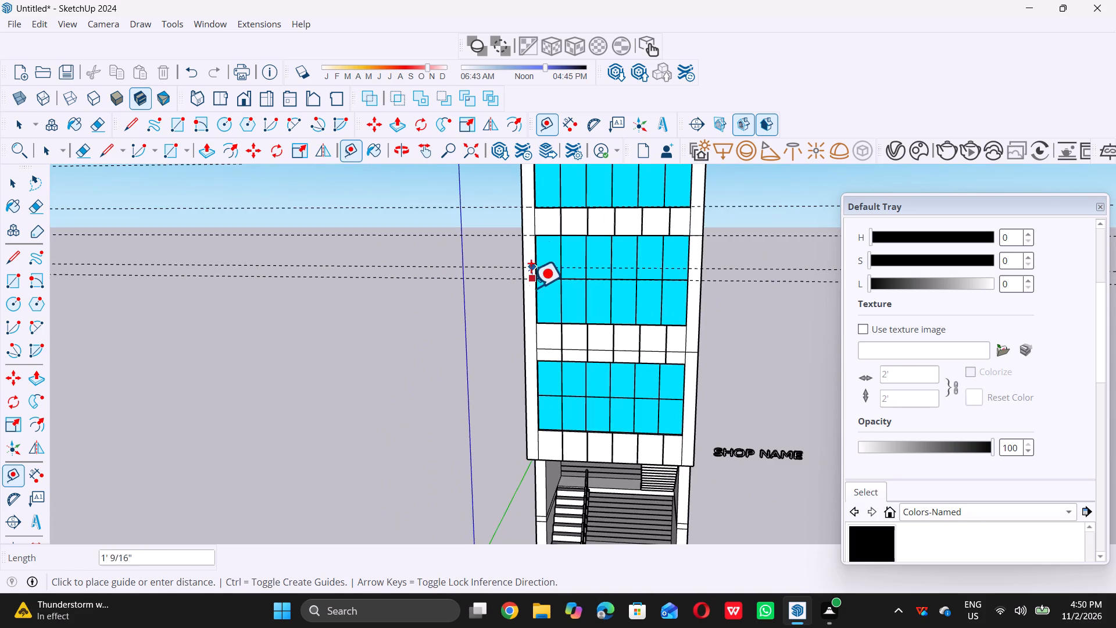
scroll(525, 331, "up", 9)
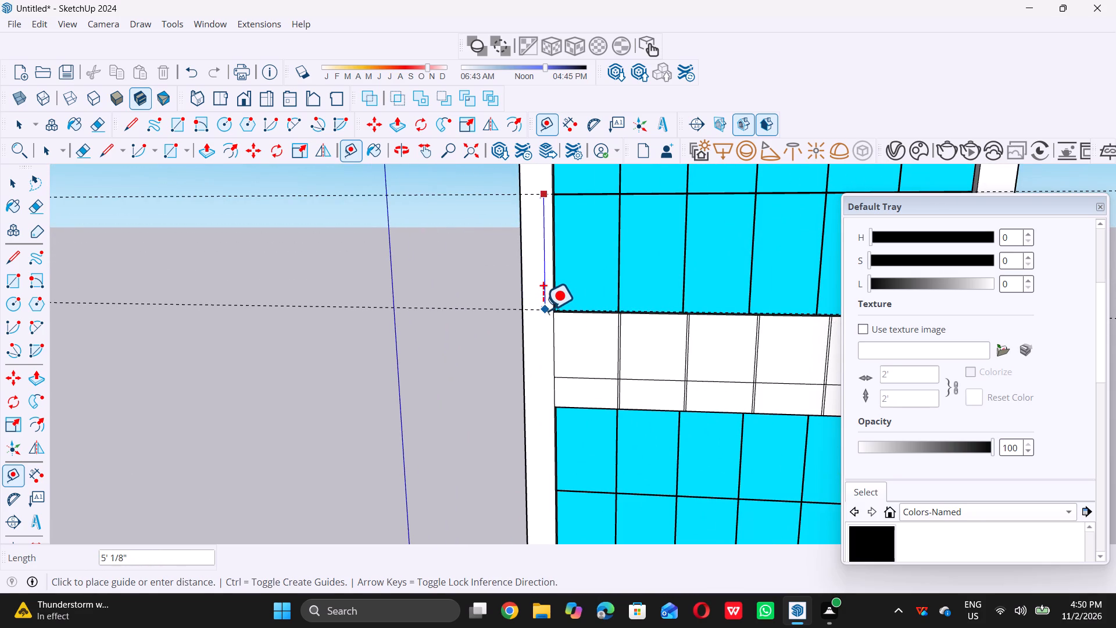
double_click(551, 311)
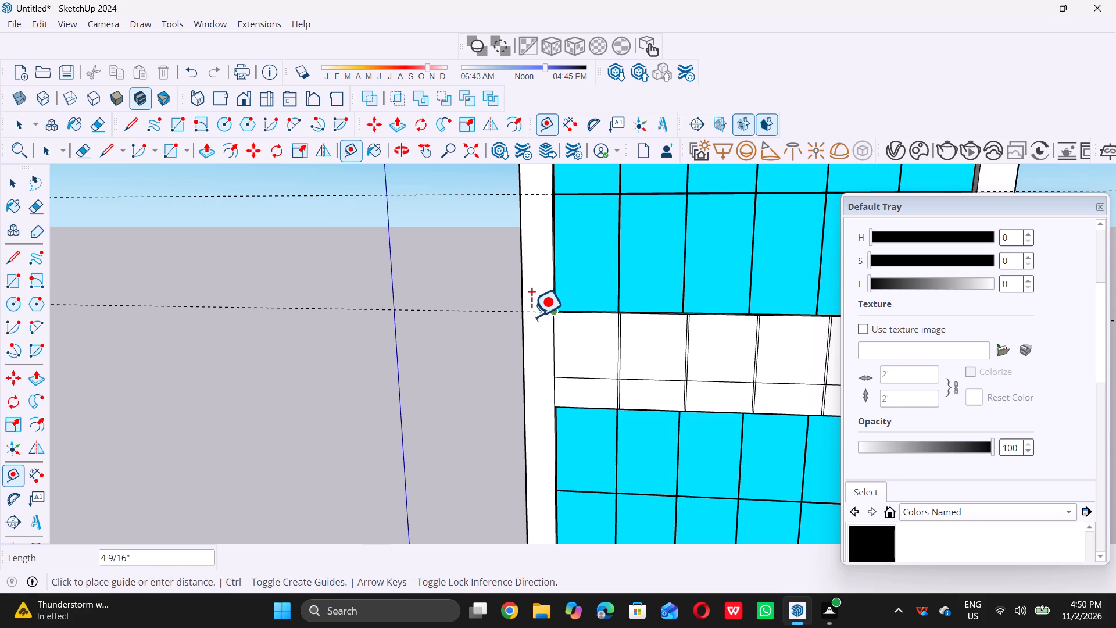
scroll(529, 317, "down", 20)
scroll(529, 317, "down", 1)
middle_click_drag(553, 354, 557, 338)
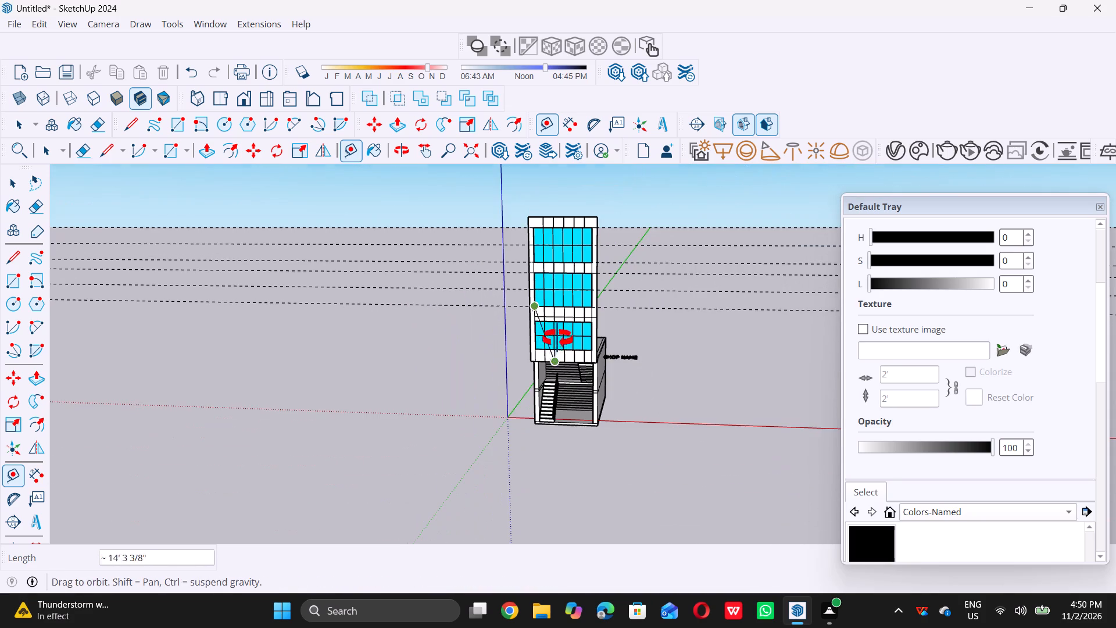
middle_click_drag(557, 338, 561, 319)
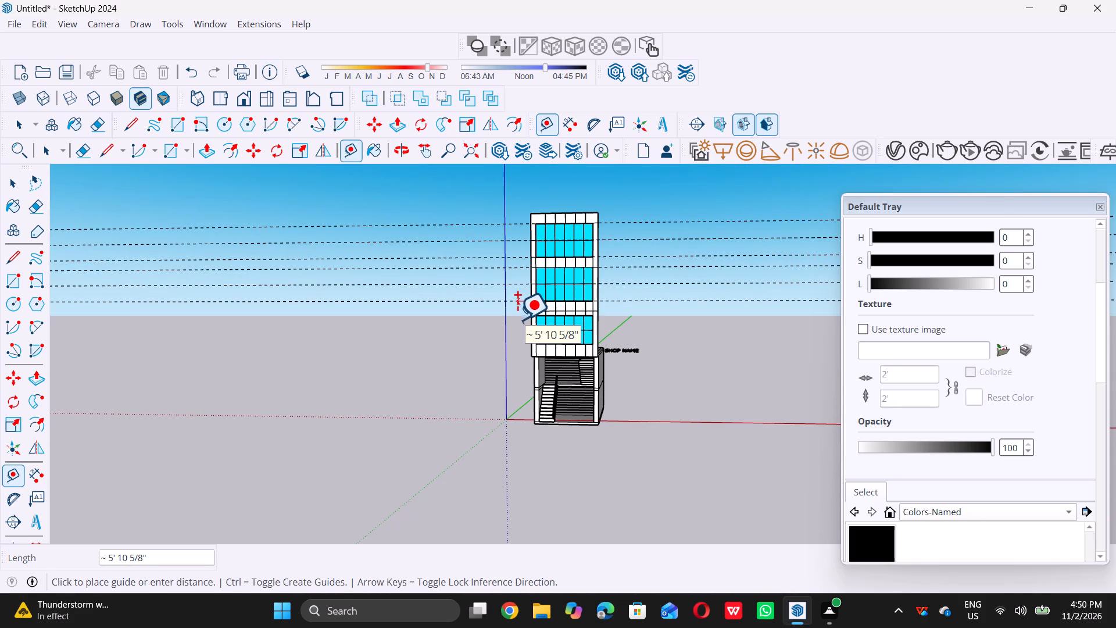
key("space")
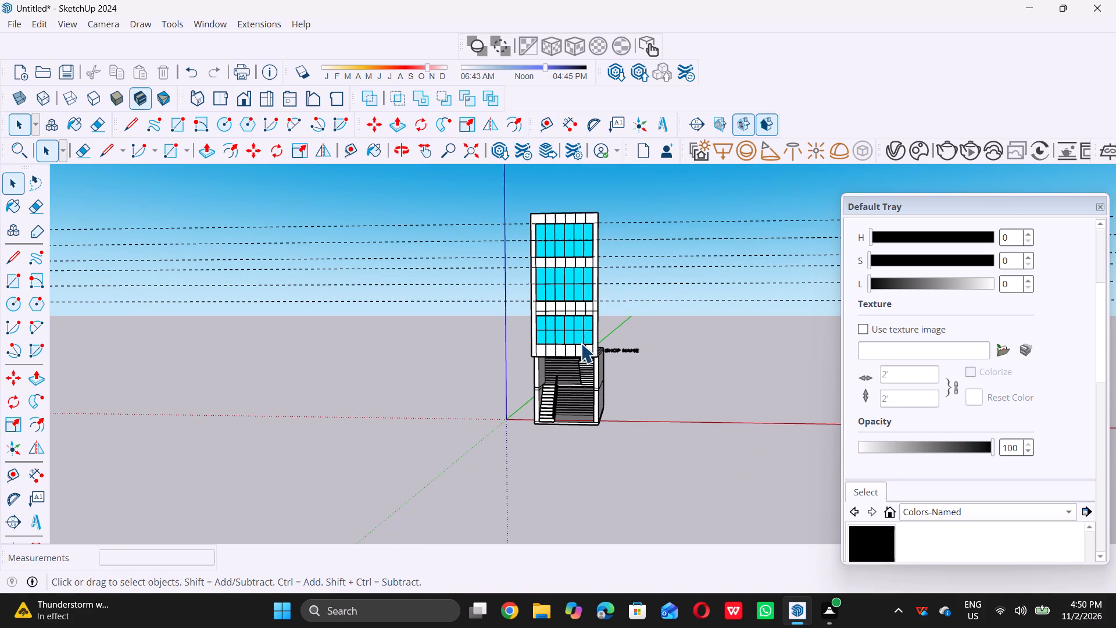
Examine the strip details of the lowest wall band above the staircase opening, selecting its connected geometry to inspect it.
scroll(574, 352, "up", 6)
scroll(641, 352, "up", 5)
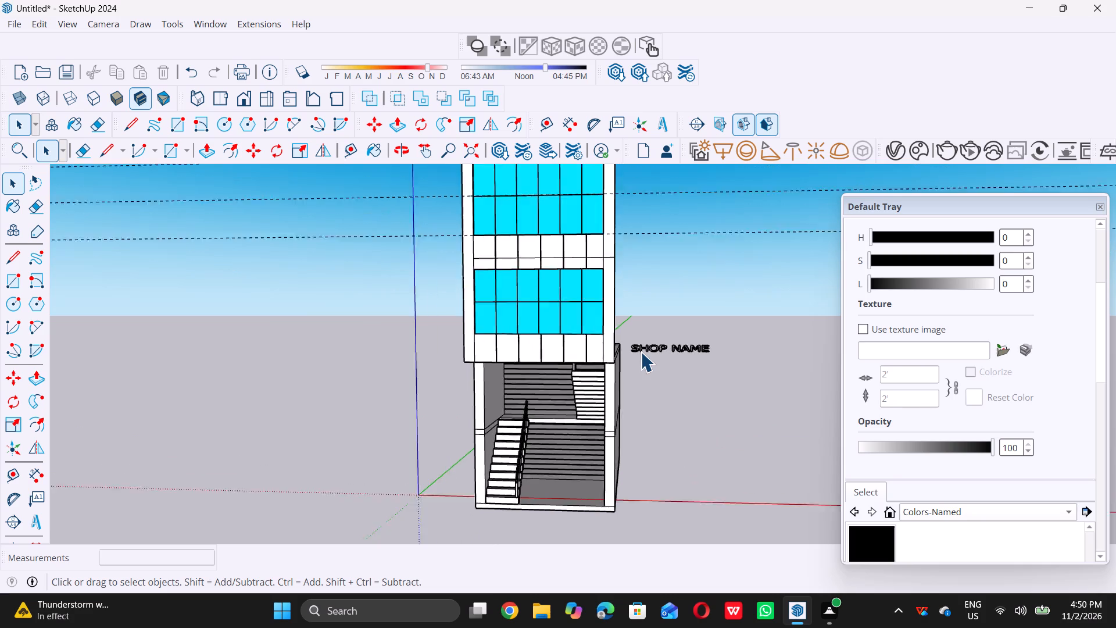
scroll(430, 372, "down", 6)
middle_click_drag(511, 374, 629, 389)
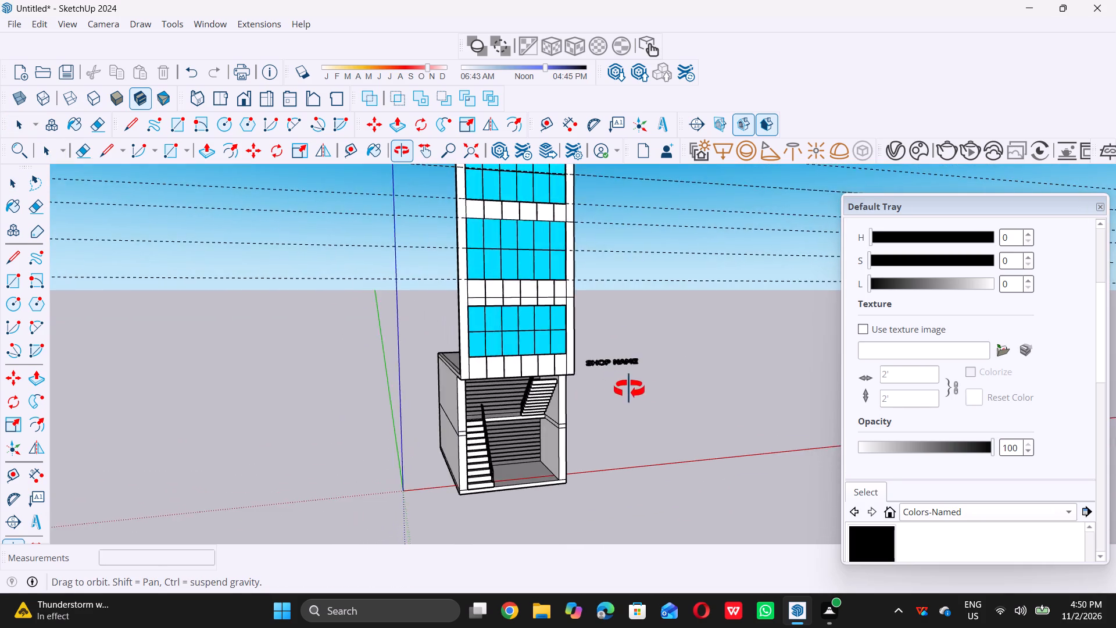
middle_click_drag(629, 389, 716, 412)
middle_click(721, 413)
scroll(623, 383, "up", 6)
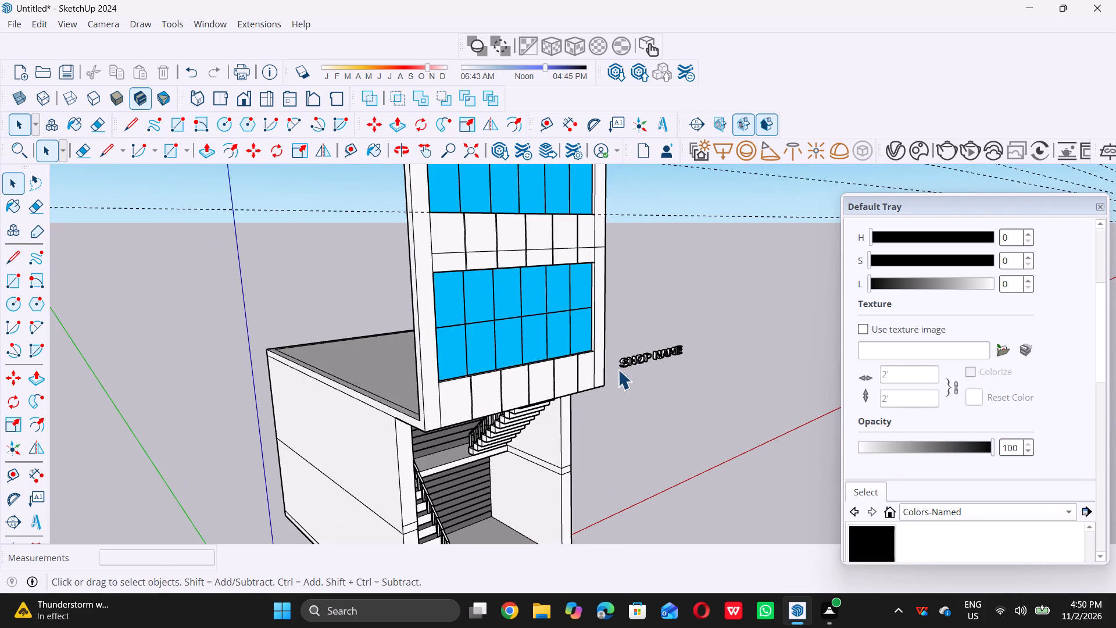
scroll(617, 369, "up", 1)
scroll(500, 394, "up", 6)
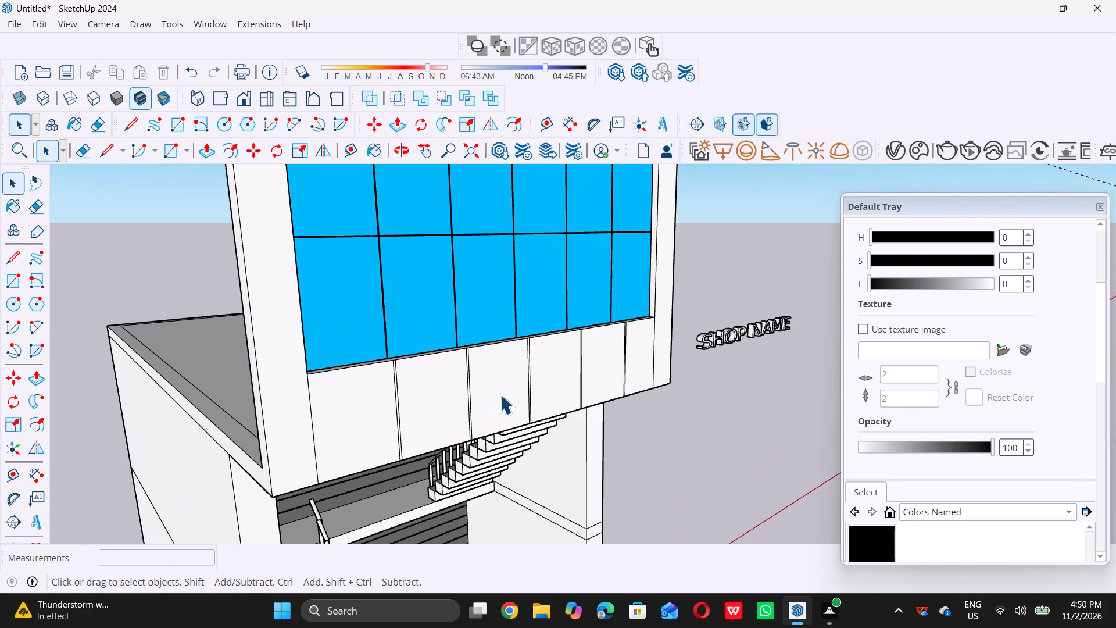
scroll(439, 412, "up", 7)
scroll(370, 410, "up", 6)
scroll(394, 394, "down", 4)
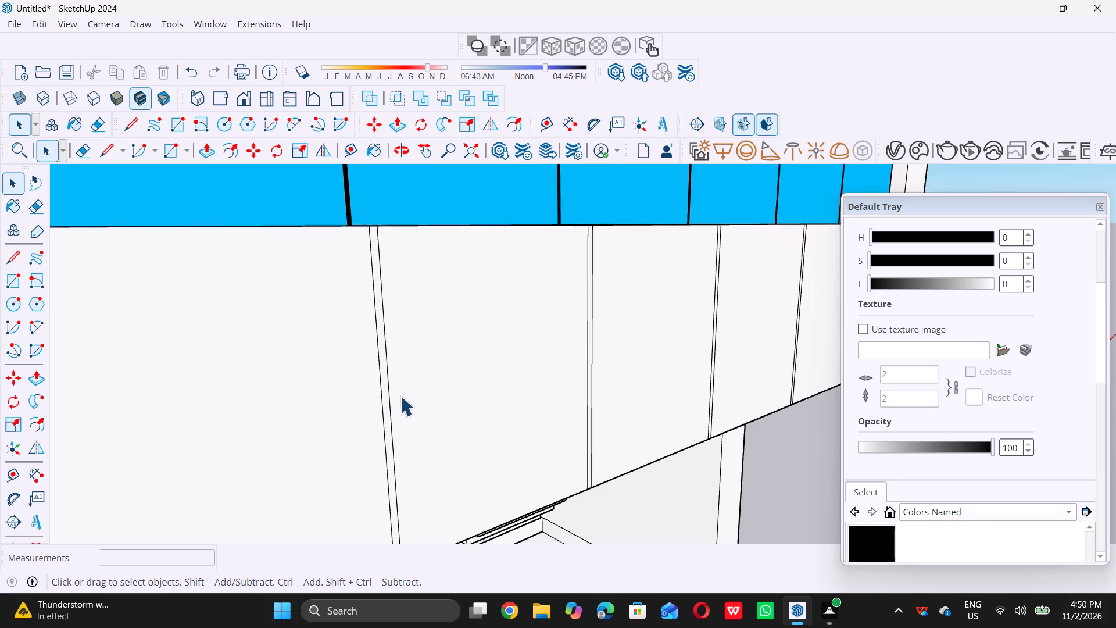
scroll(400, 396, "down", 20)
scroll(400, 396, "down", 8)
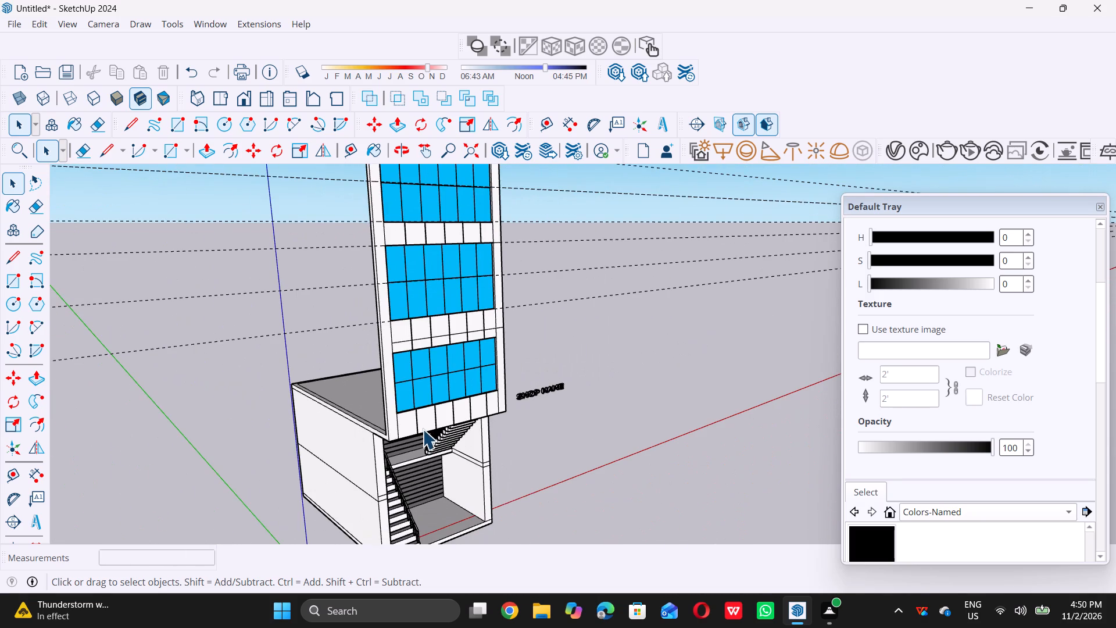
scroll(426, 423, "up", 14)
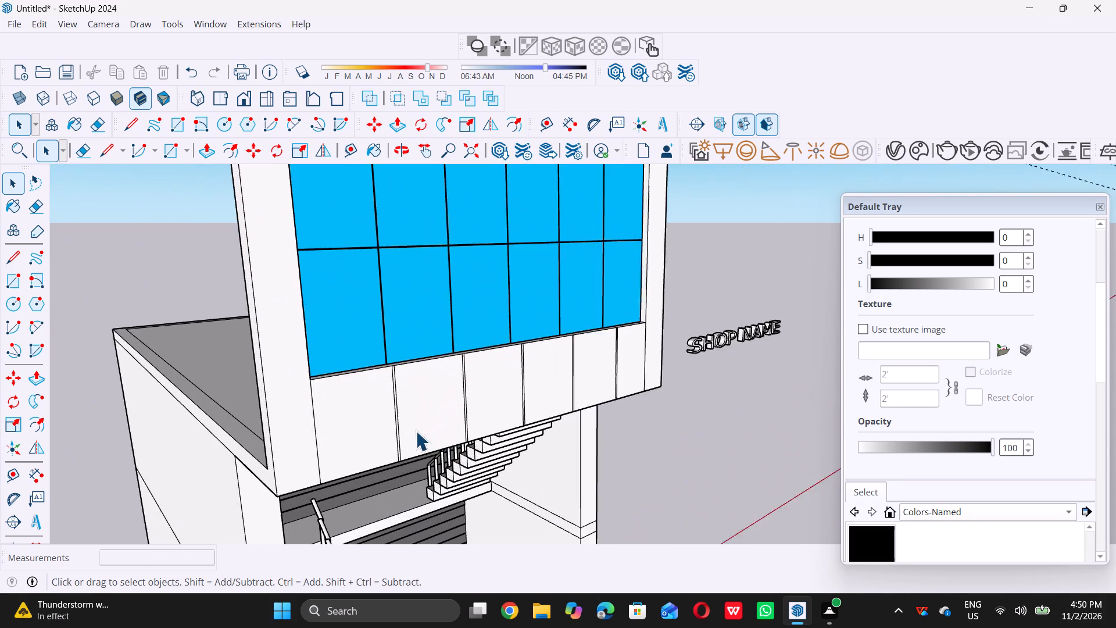
scroll(396, 438, "up", 10)
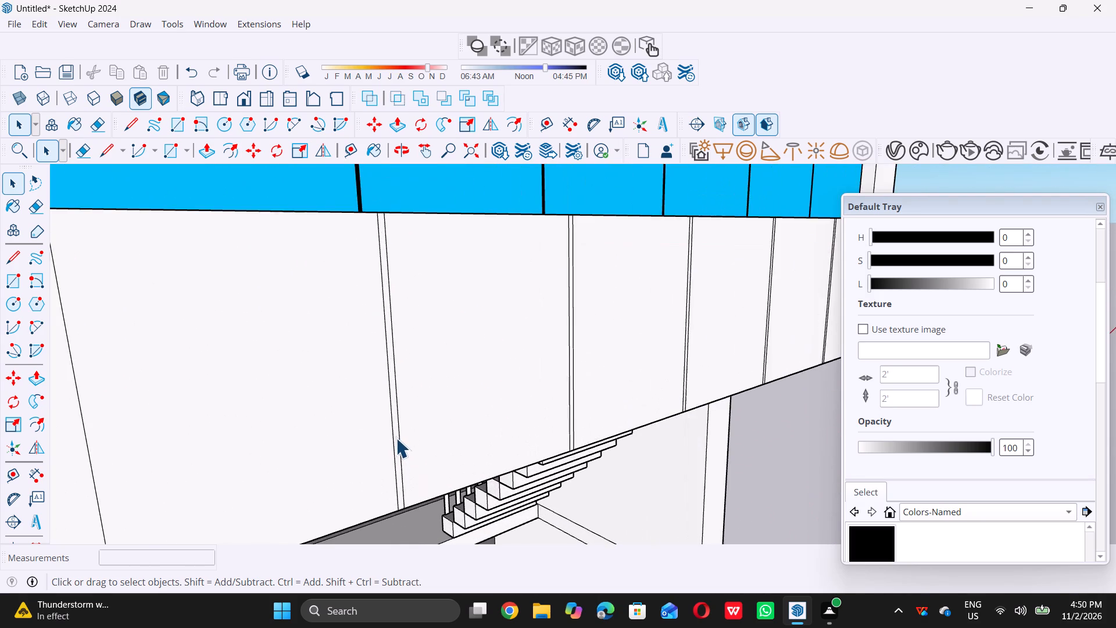
scroll(395, 436, "up", 6)
triple_click(395, 436)
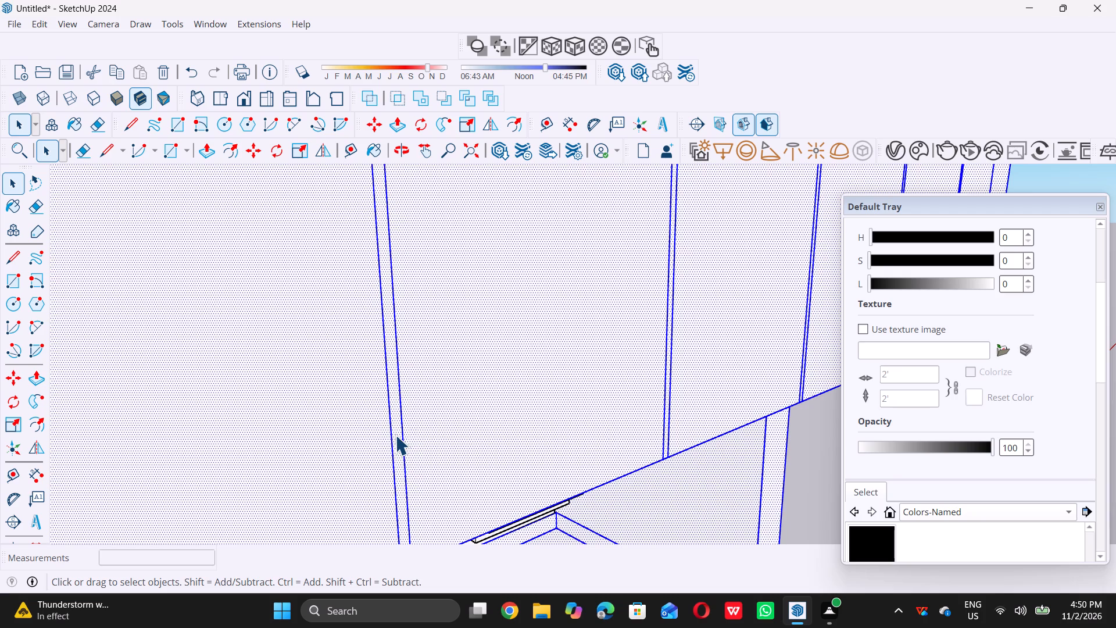
scroll(539, 430, "down", 20)
scroll(539, 430, "down", 6)
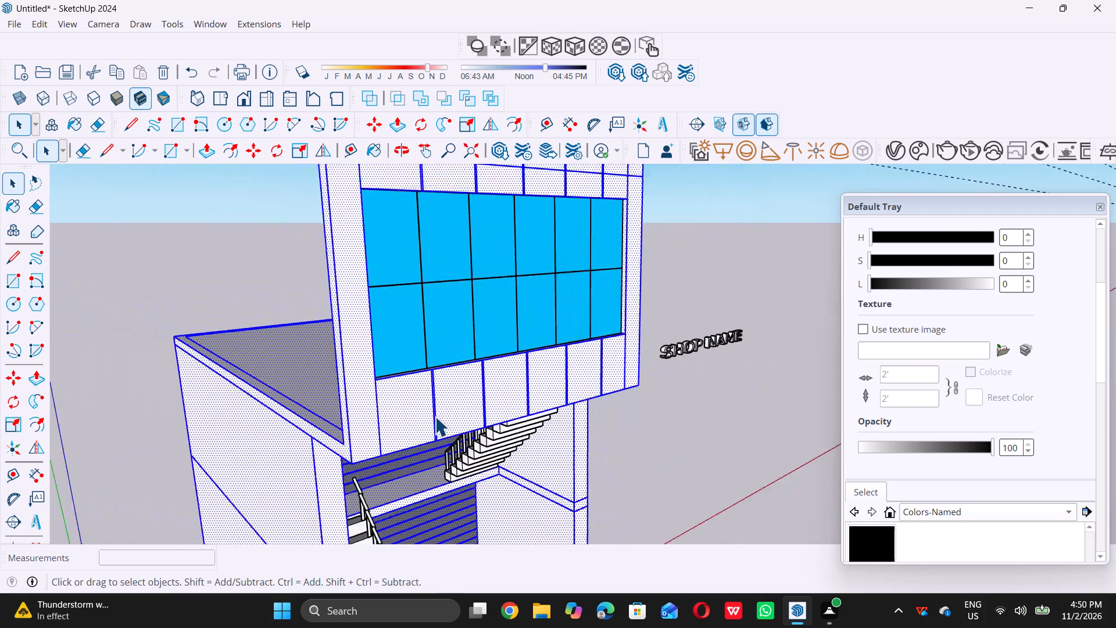
scroll(435, 416, "down", 5)
double_click(649, 433)
Place a horizontal guide 0.5" below the guide along the middle-storey window's bottom edge.
scroll(550, 461, "down", 3)
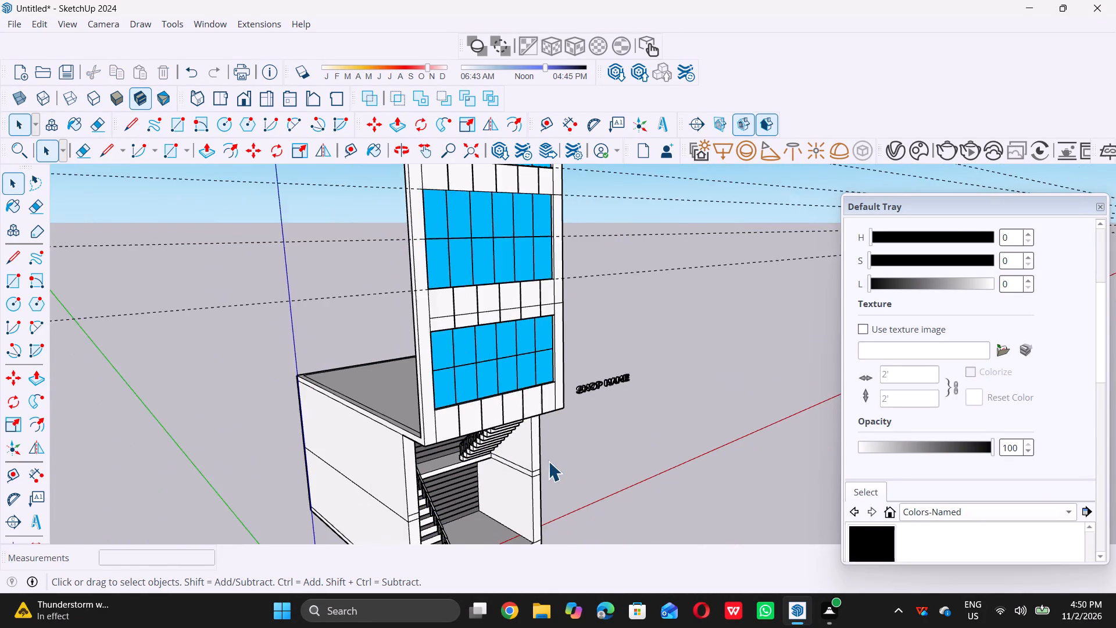
scroll(548, 461, "down", 2)
middle_click_drag(537, 420, 478, 420)
scroll(537, 420, "down", 1)
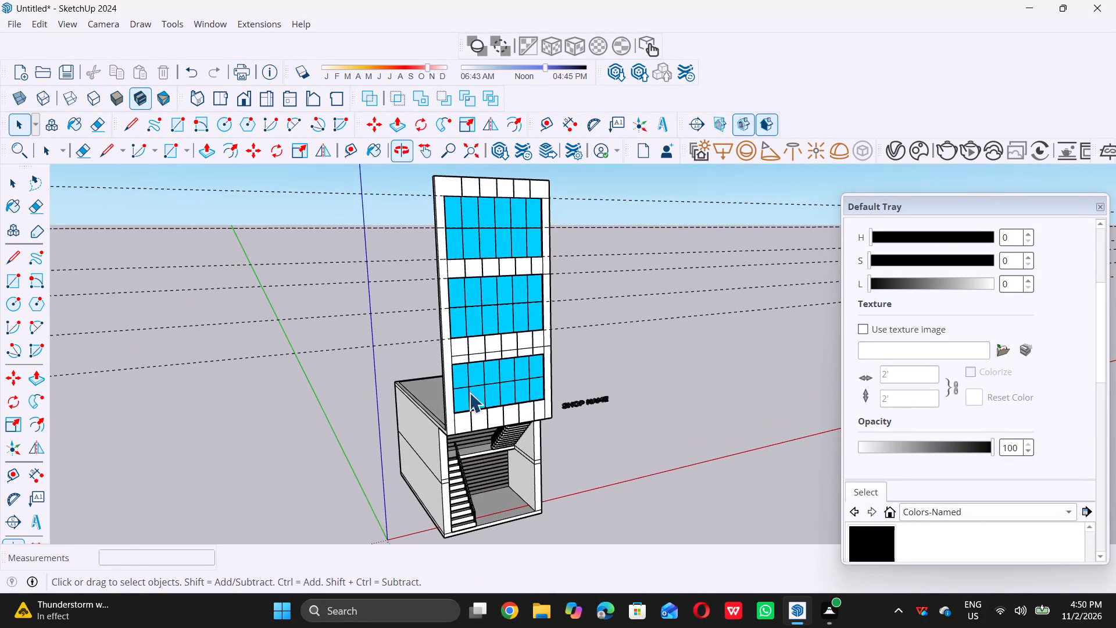
scroll(477, 351, "up", 12)
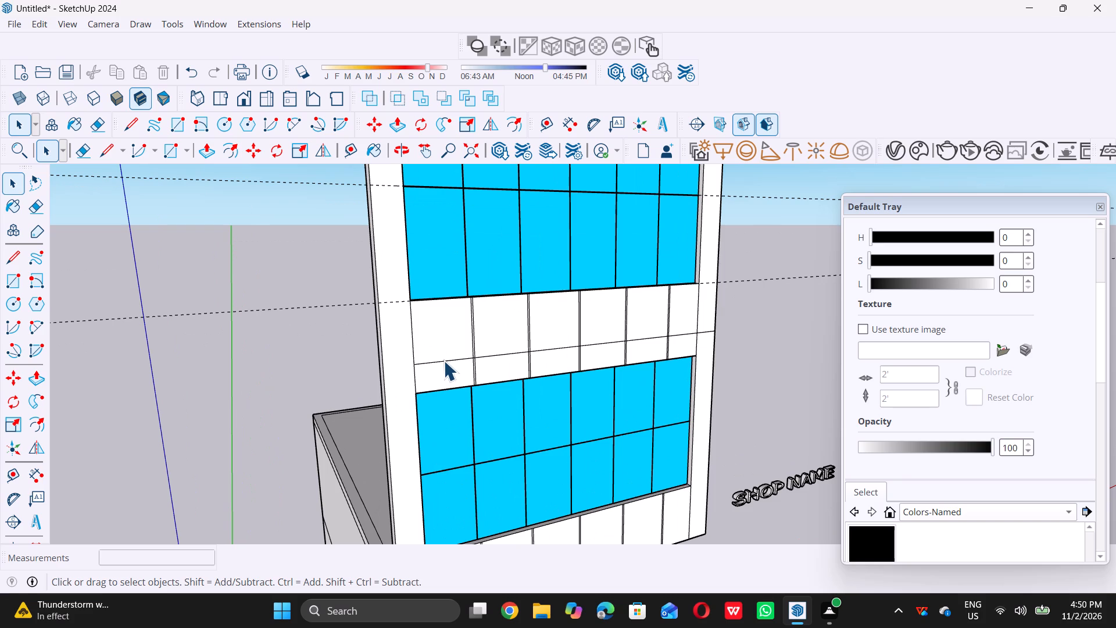
scroll(440, 362, "down", 10)
scroll(439, 364, "up", 4)
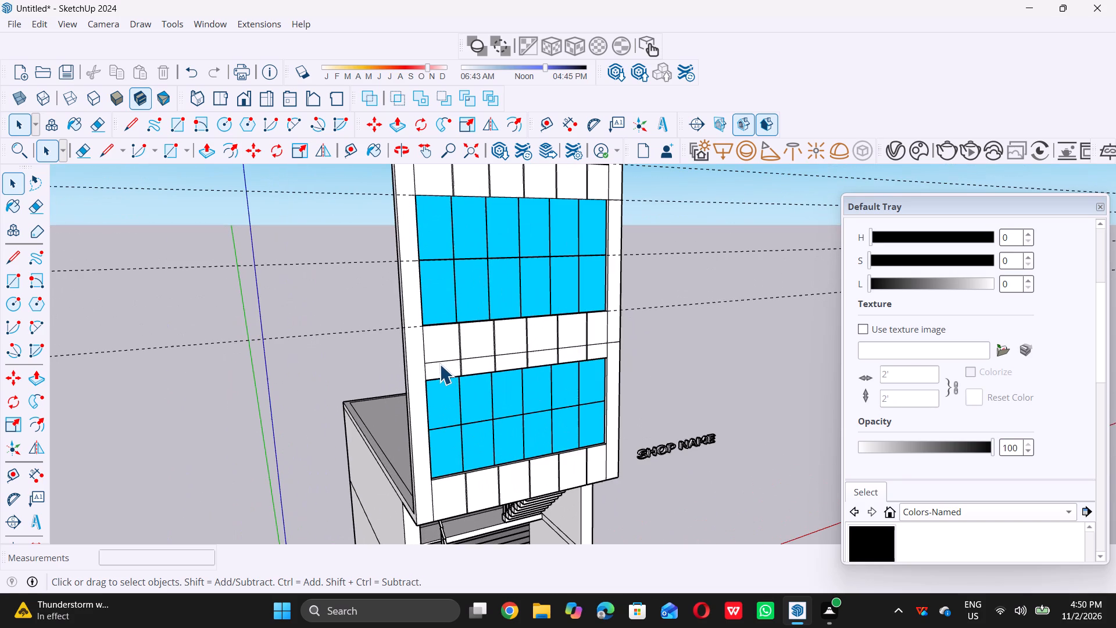
key("t")
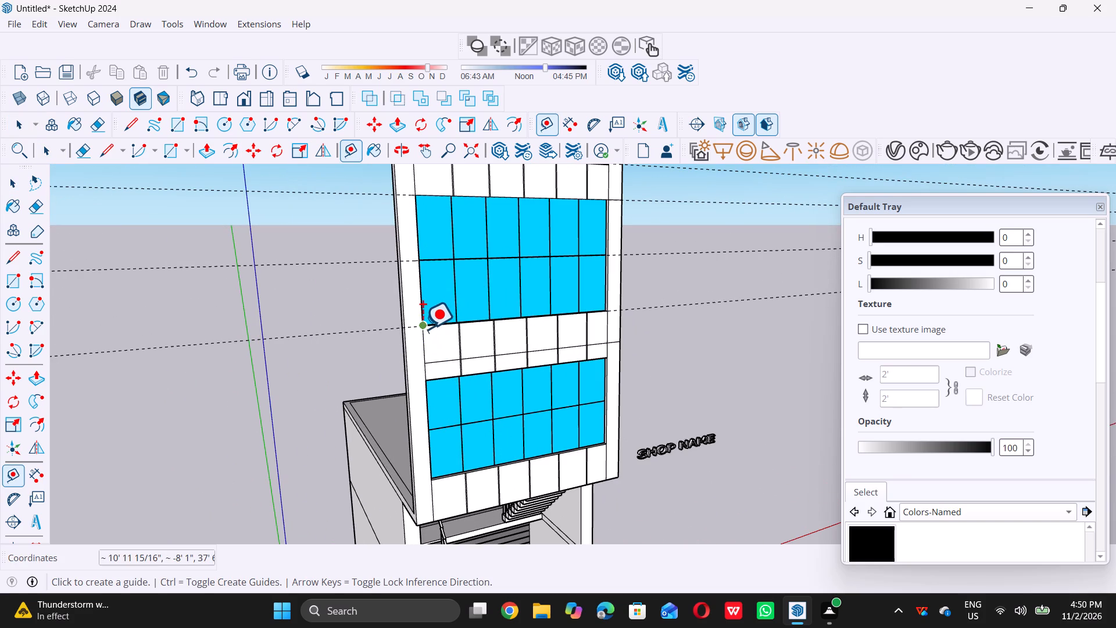
scroll(422, 329, "up", 14)
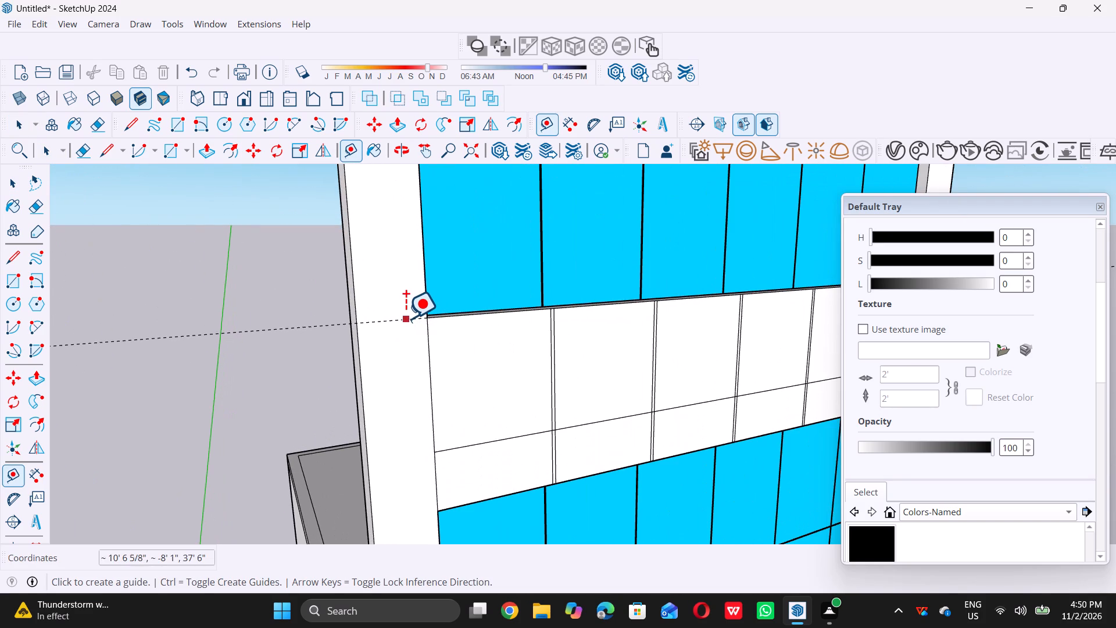
double_click(405, 319)
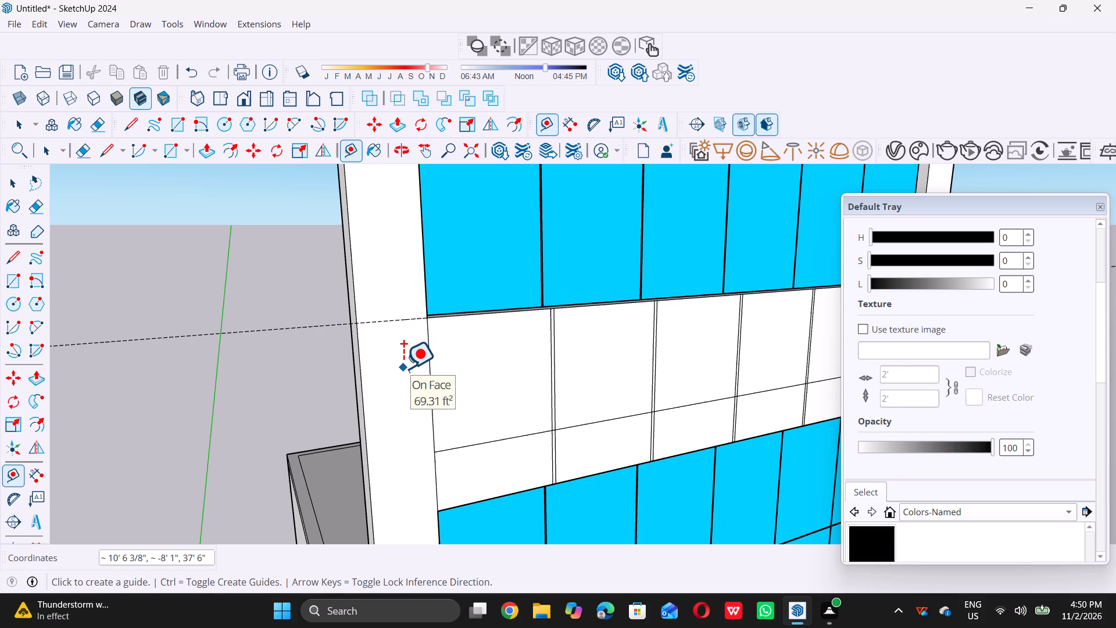
key("ctrl+z")
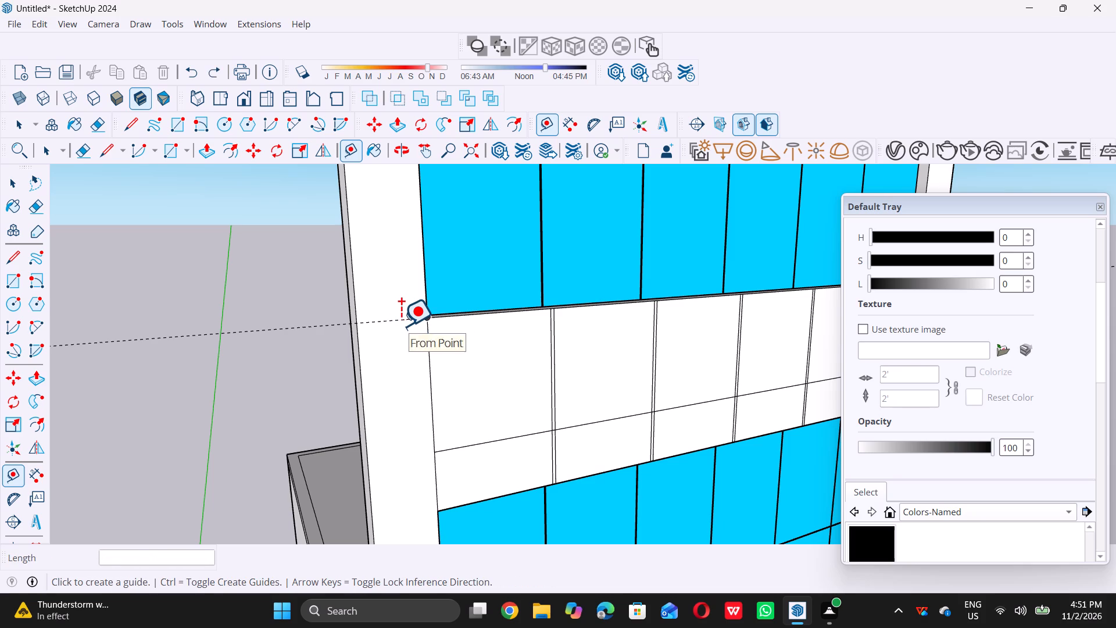
triple_click(386, 323)
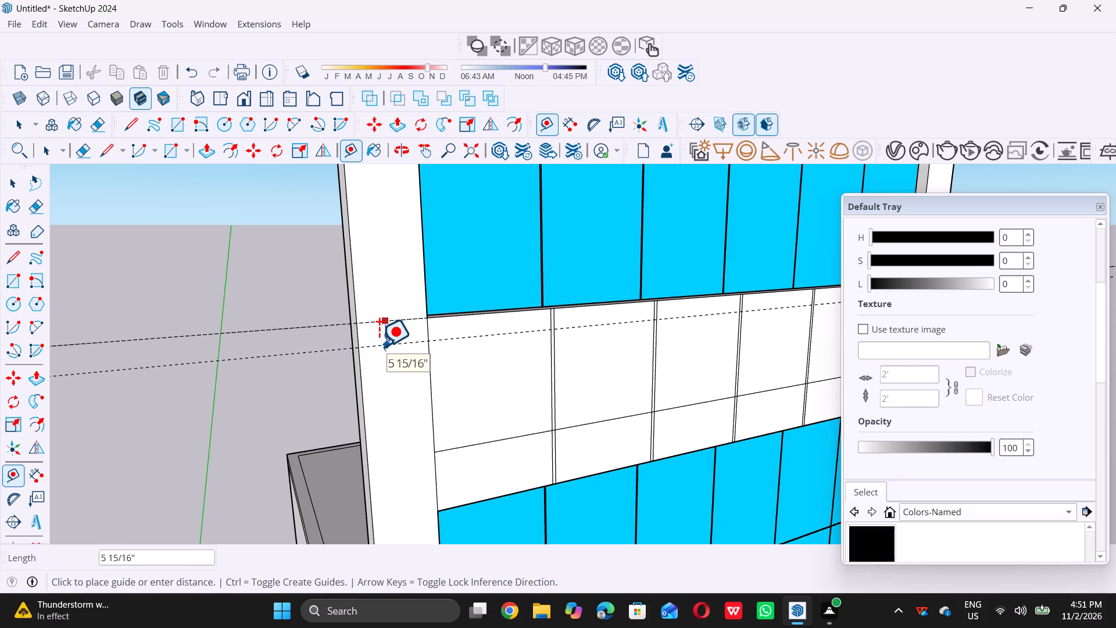
type("0.")
key("5")
key("shift+quotedbl")
key("Return")
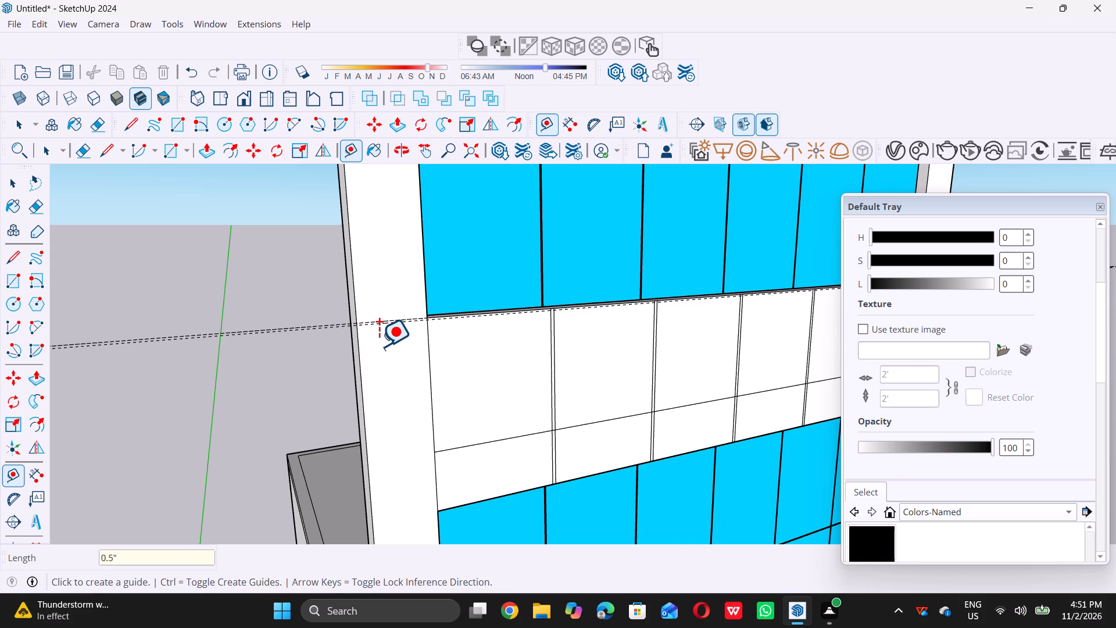
Place a horizontal guide about 4' 4 1/2" below the lowest middle-storey guide, along the top edge of the lowest window.
scroll(379, 347, "up", 7)
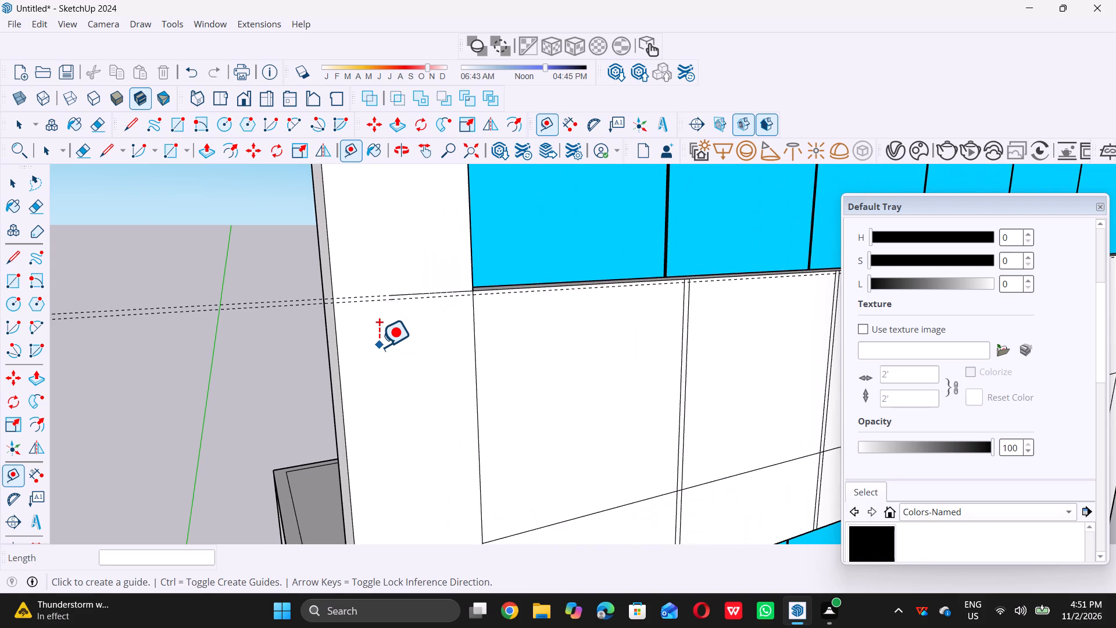
scroll(379, 347, "down", 6)
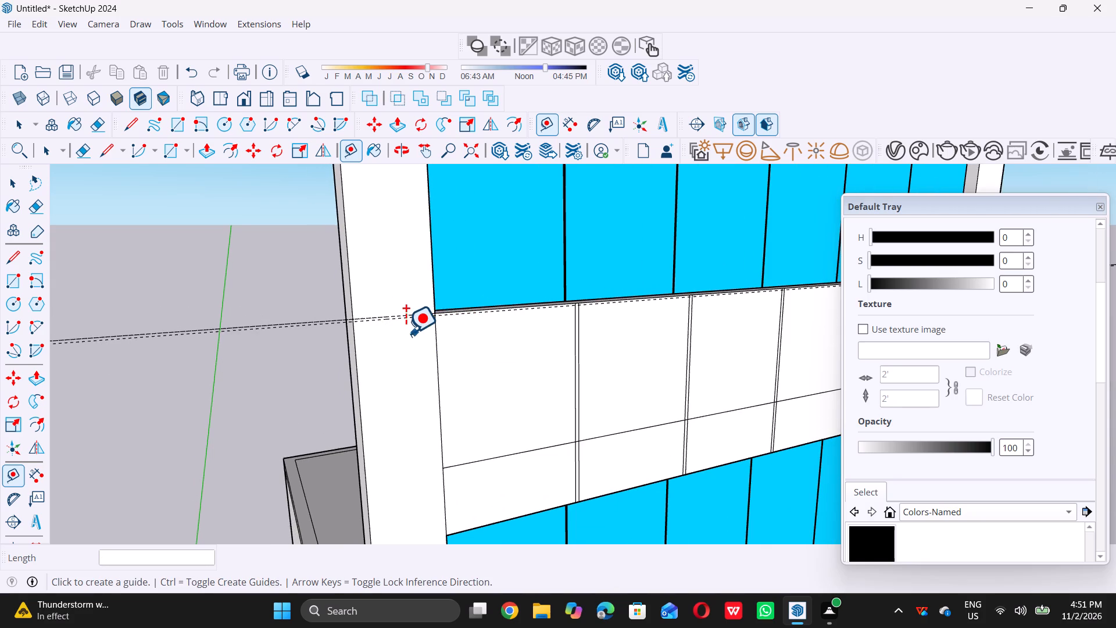
scroll(406, 333, "up", 12)
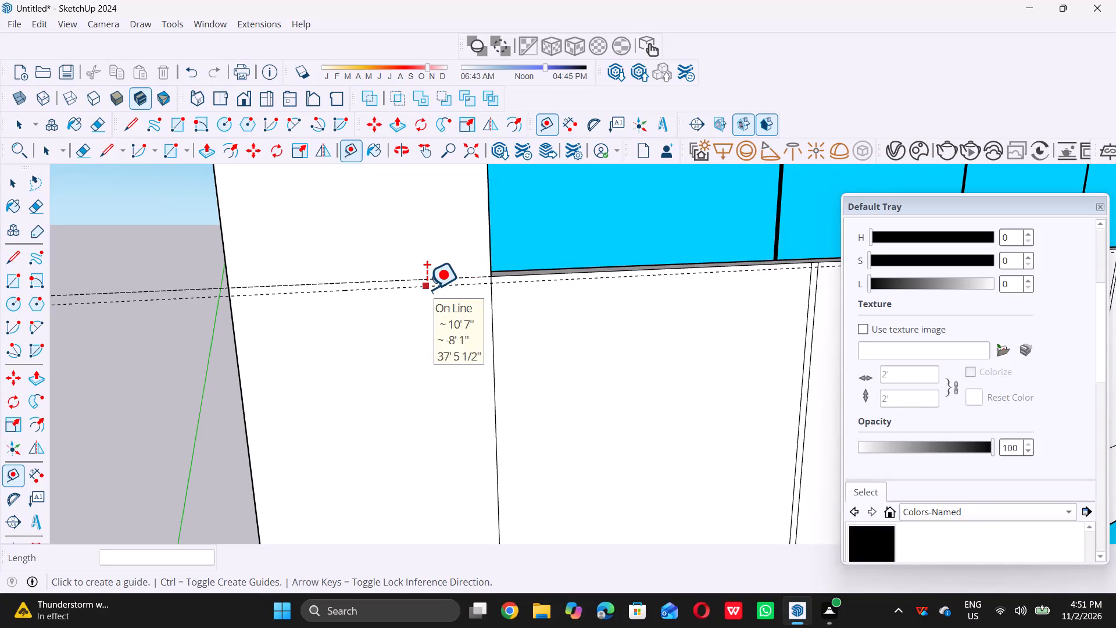
left_click(427, 289)
scroll(442, 362, "down", 13)
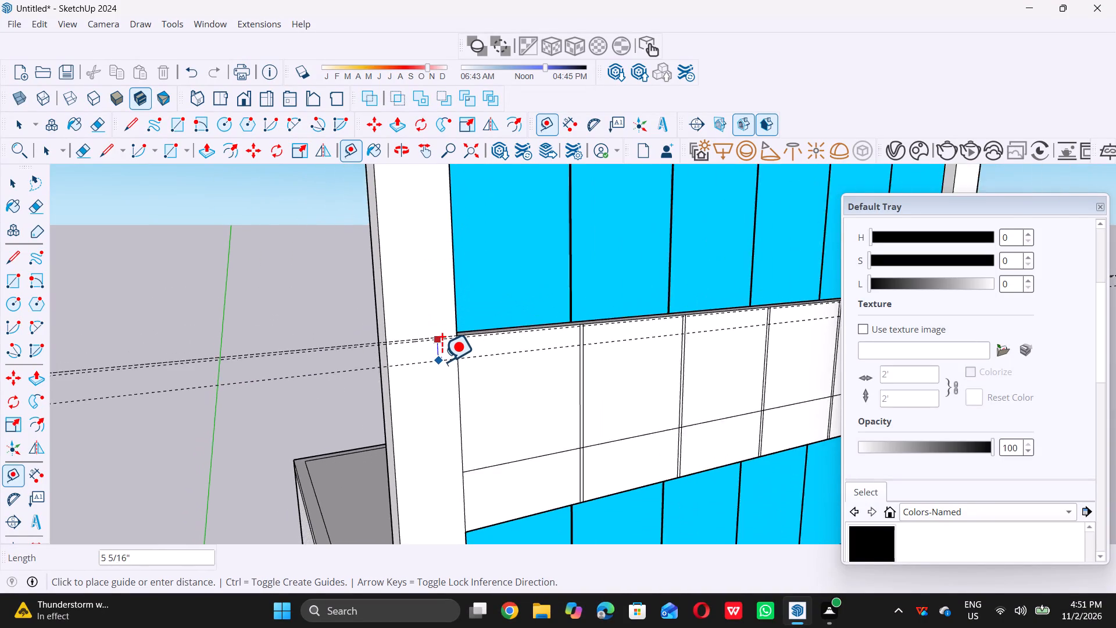
scroll(442, 361, "down", 14)
scroll(450, 425, "up", 3)
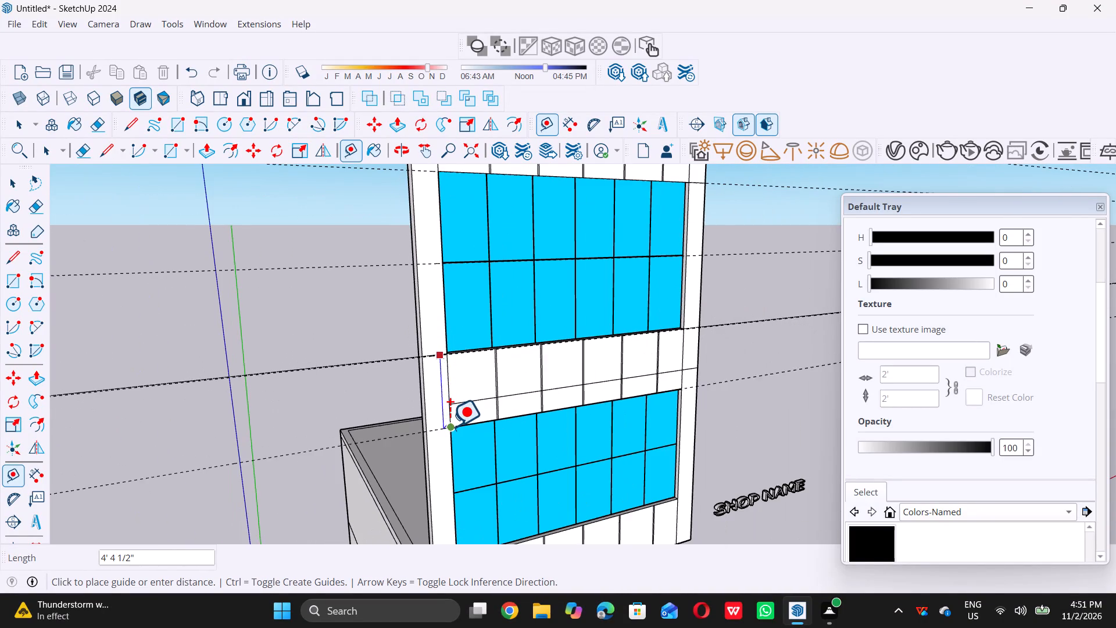
scroll(450, 426, "up", 4)
triple_click(448, 424)
Place a horizontal guide 0.5" below the guide along the lowest window's top edge.
scroll(403, 380, "down", 5)
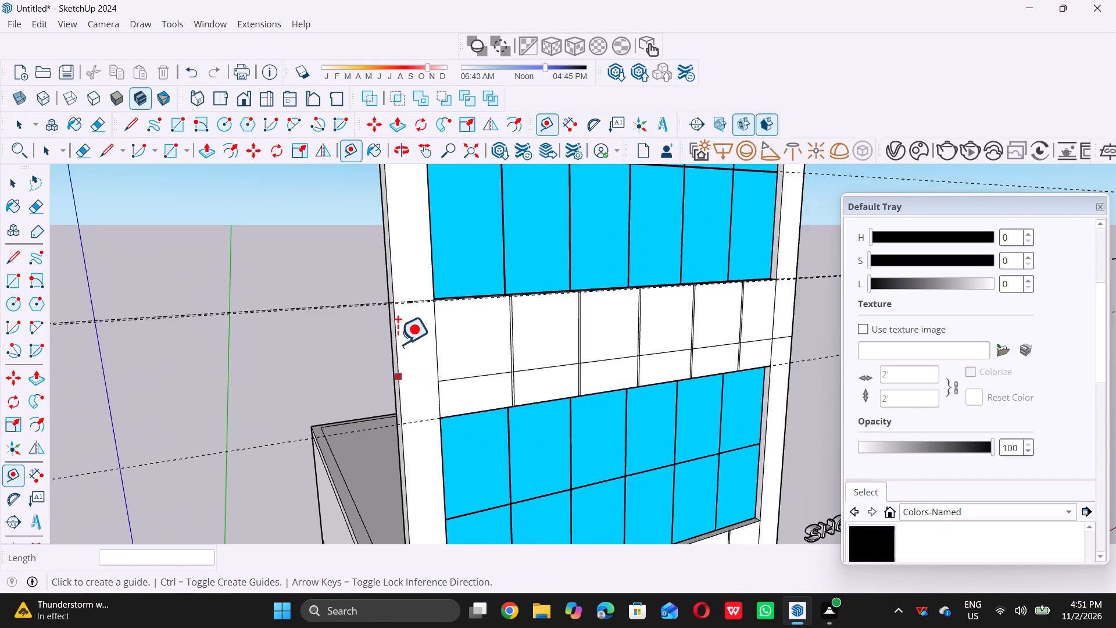
scroll(398, 344, "down", 20)
scroll(398, 344, "down", 2)
scroll(423, 376, "up", 5)
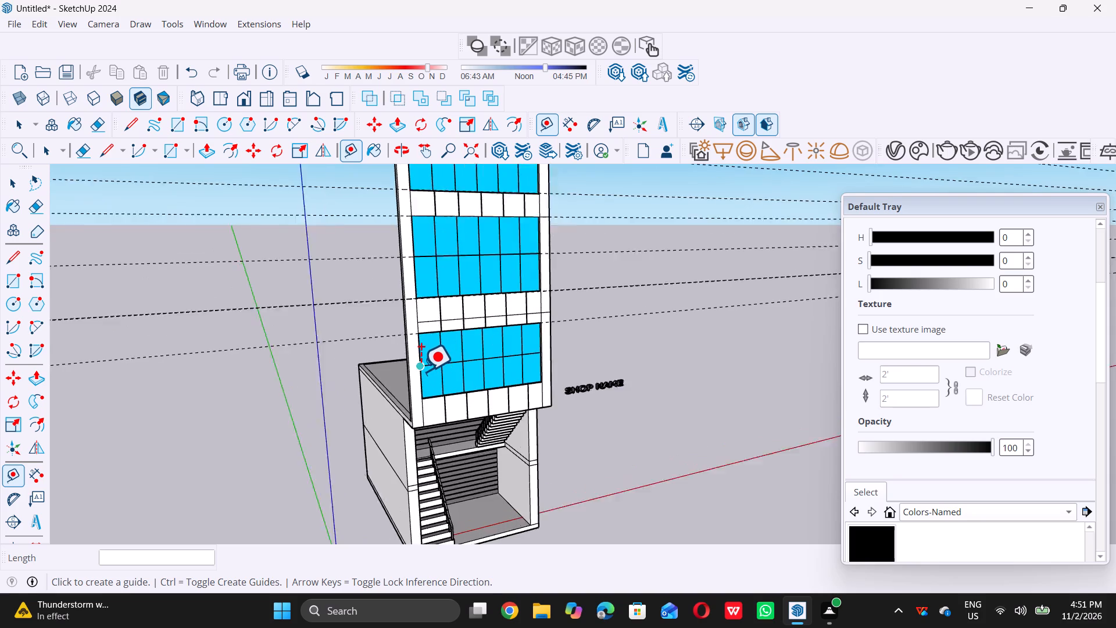
scroll(413, 347, "up", 16)
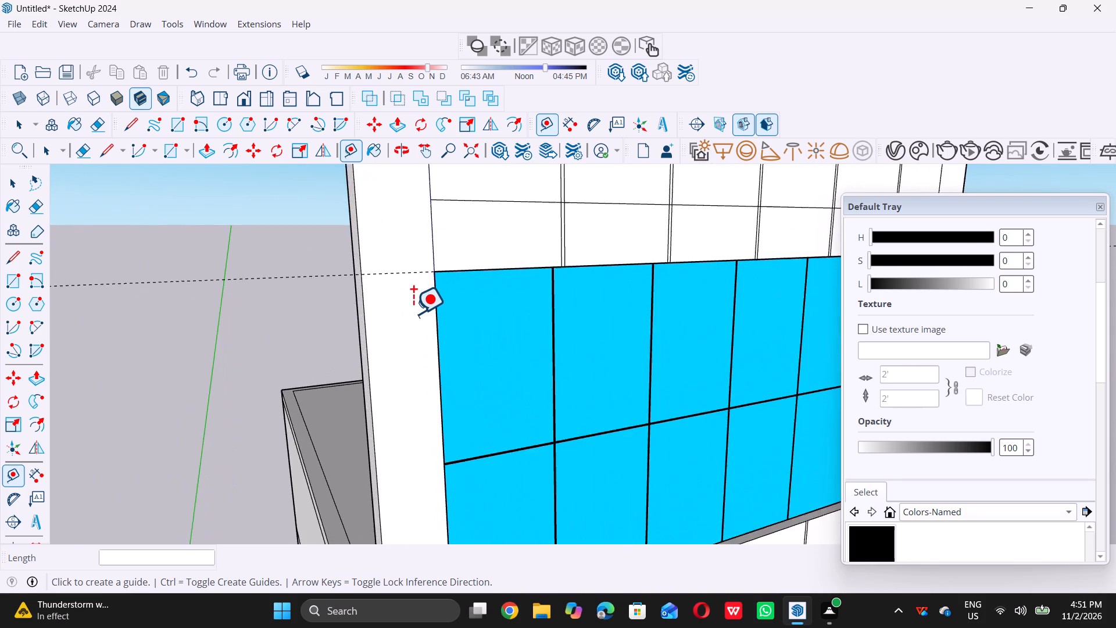
scroll(413, 313, "up", 4)
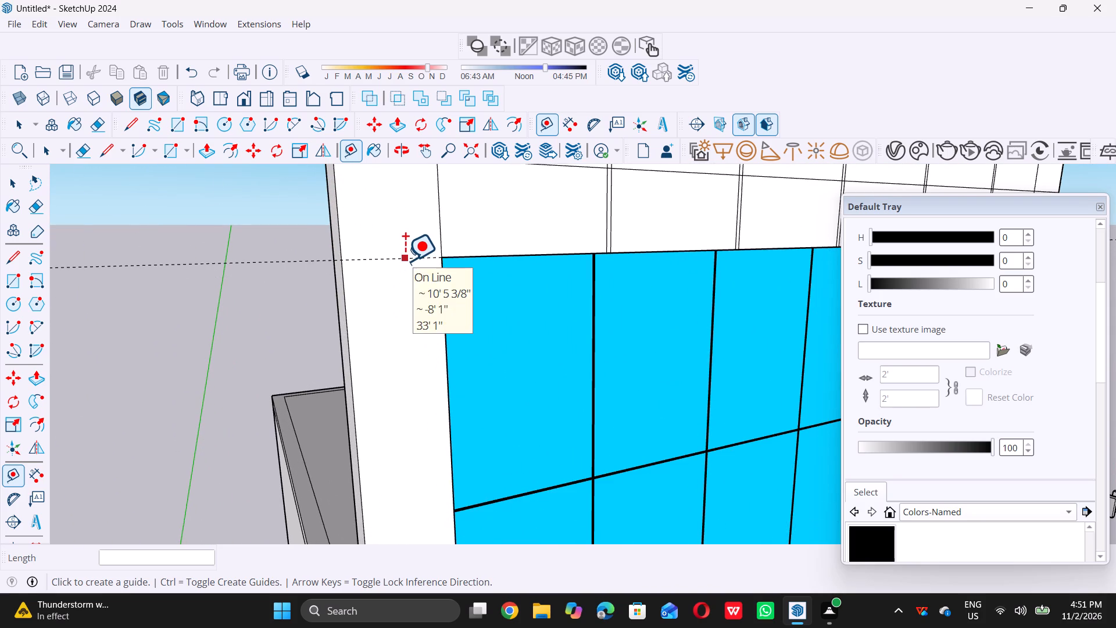
double_click(405, 260)
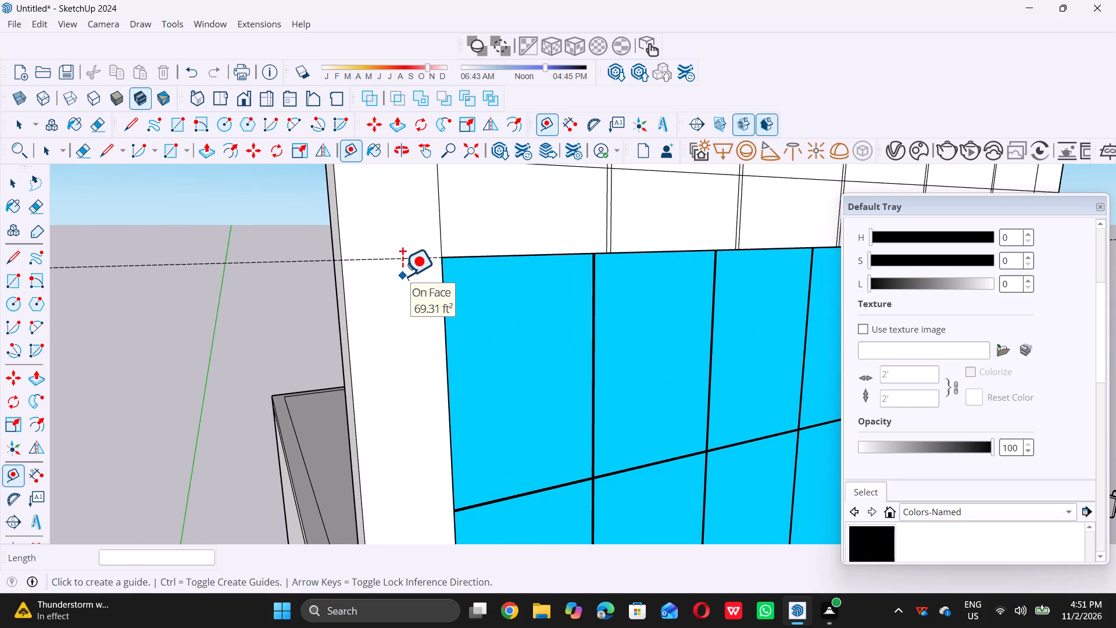
key("ctrl+z")
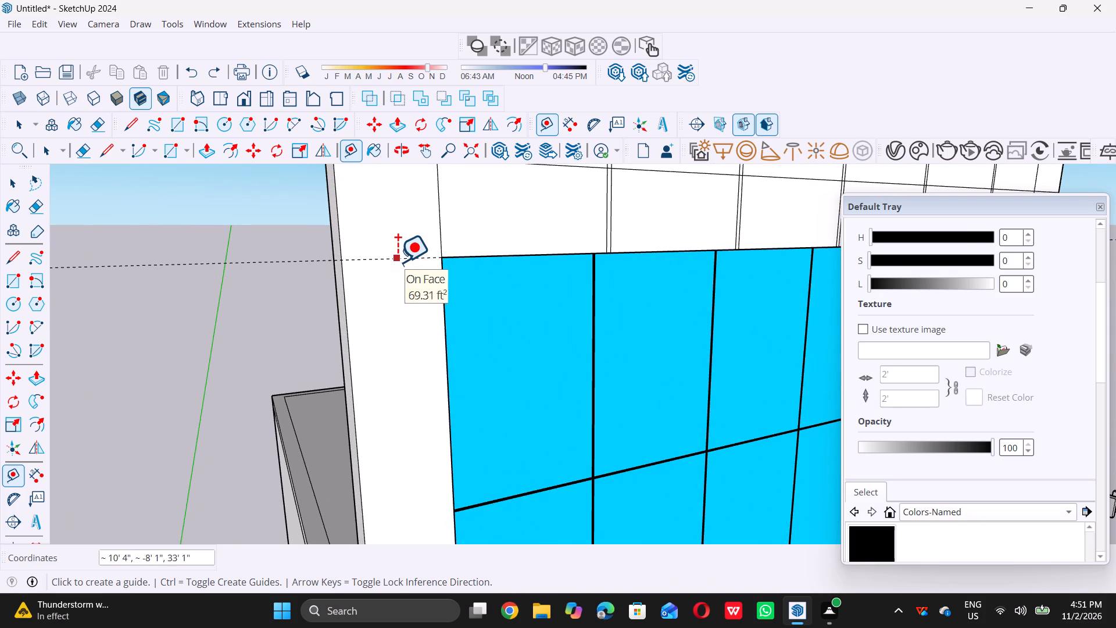
left_click(398, 262)
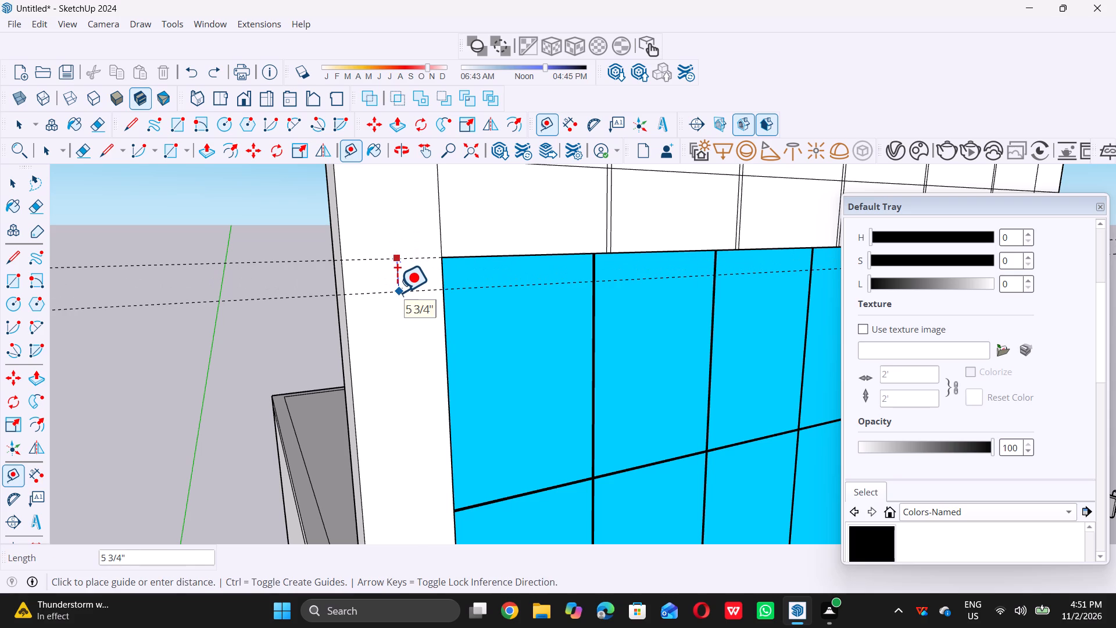
type("0.5")
key("shift+quotedbl")
key("Return")
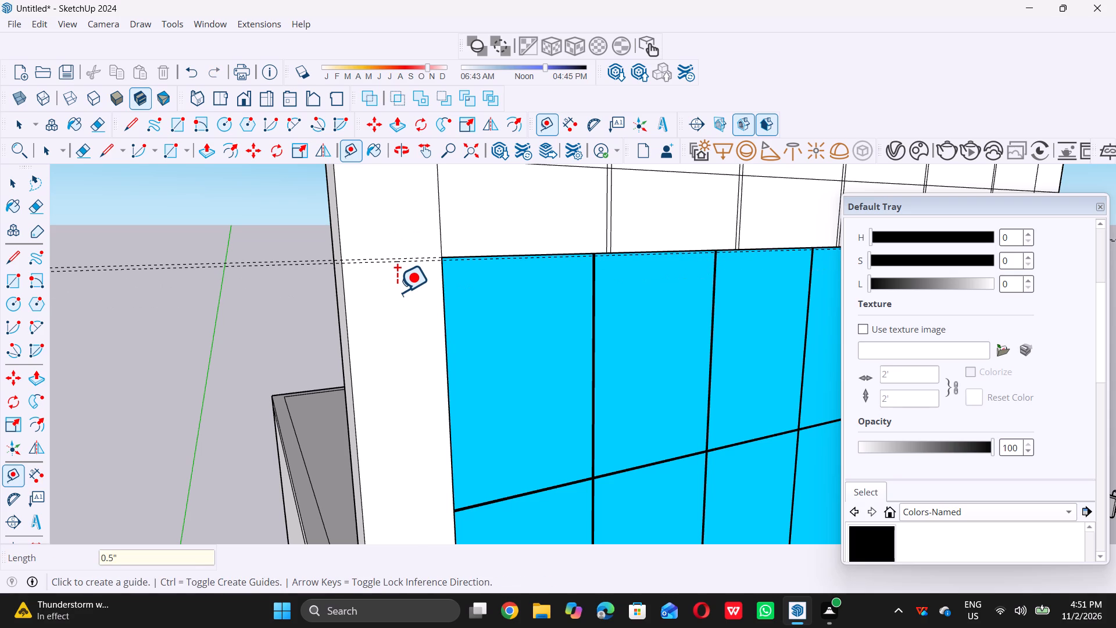
Place a horizontal guide about 4' 2 1/2" below the previous guide, in line with the lowest window's horizontal mullion.
scroll(397, 292, "down", 13)
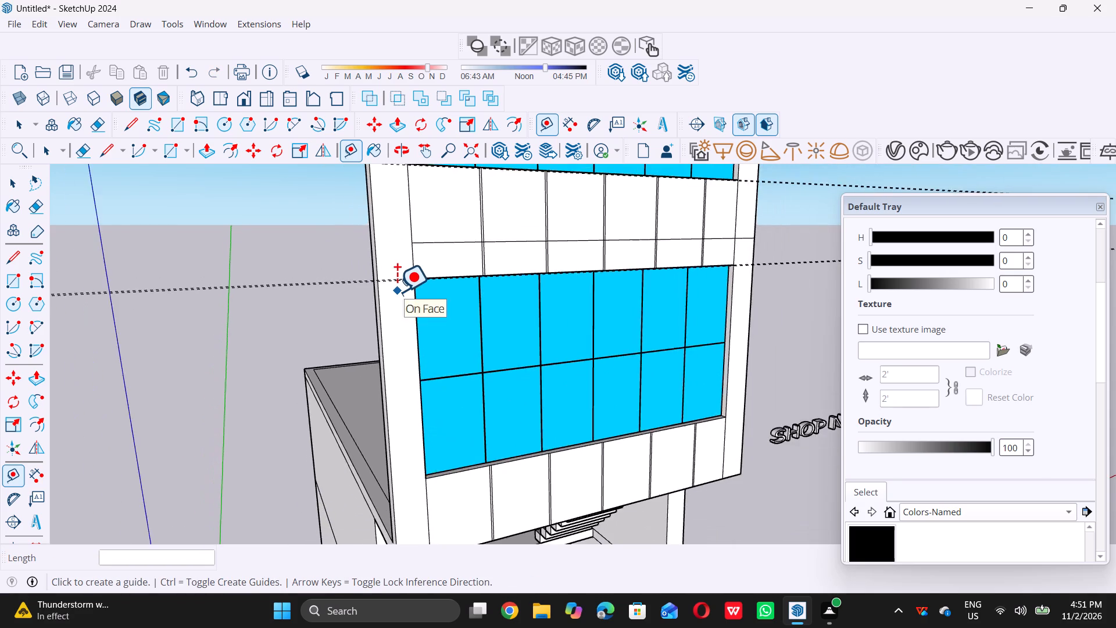
scroll(397, 291, "down", 8)
scroll(413, 379, "up", 6)
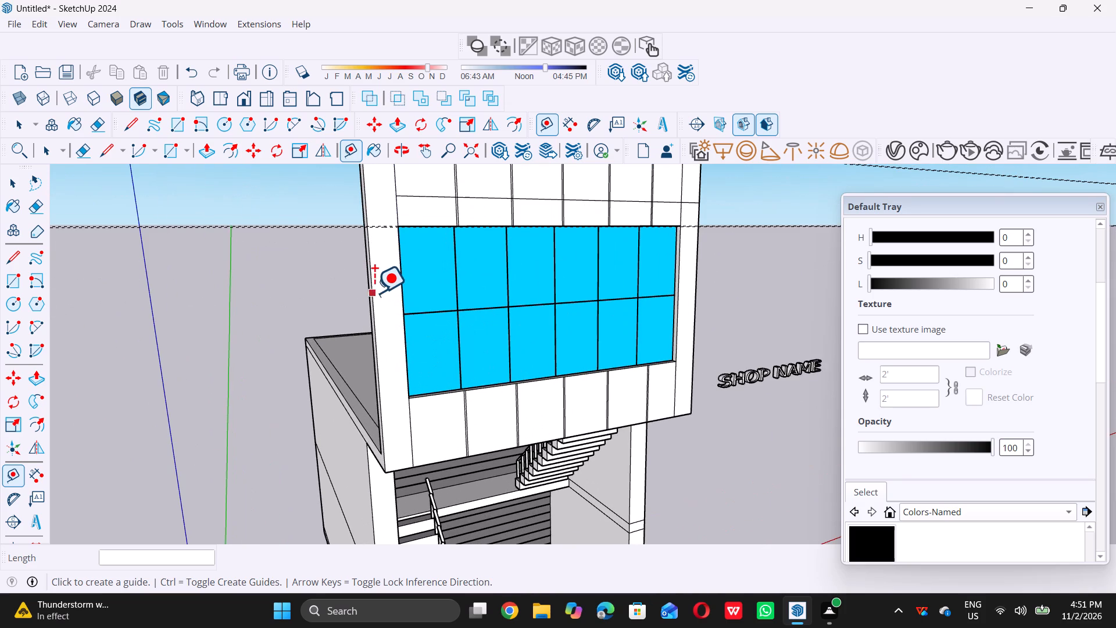
scroll(378, 229, "up", 5)
scroll(378, 230, "up", 16)
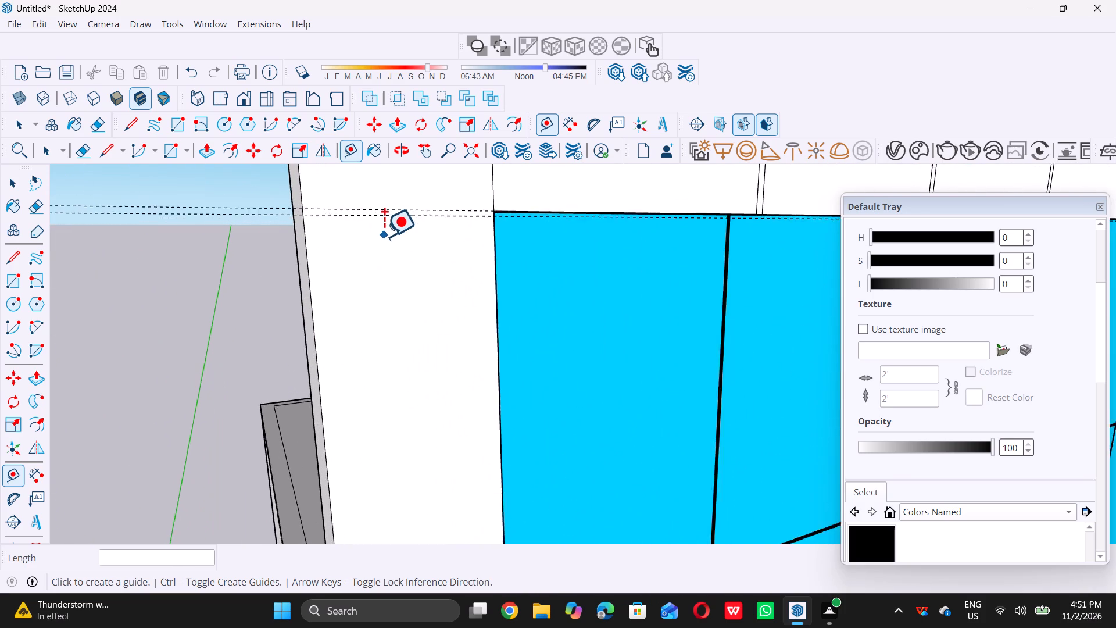
scroll(384, 236, "up", 1)
double_click(405, 214)
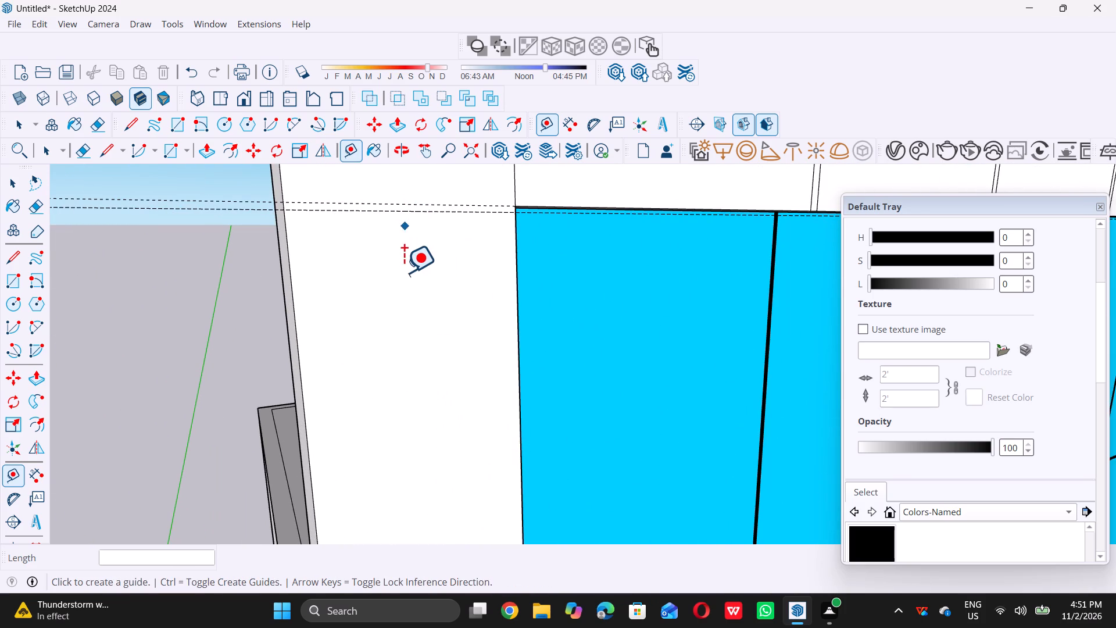
left_click(410, 215)
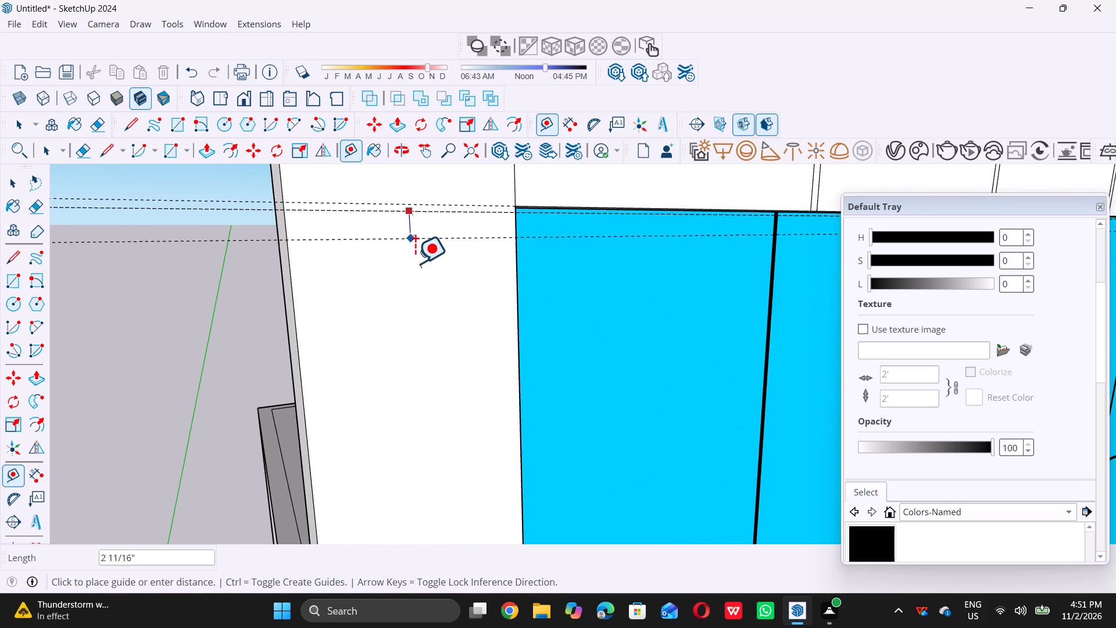
scroll(415, 263, "down", 20)
scroll(415, 263, "down", 9)
scroll(419, 325, "up", 14)
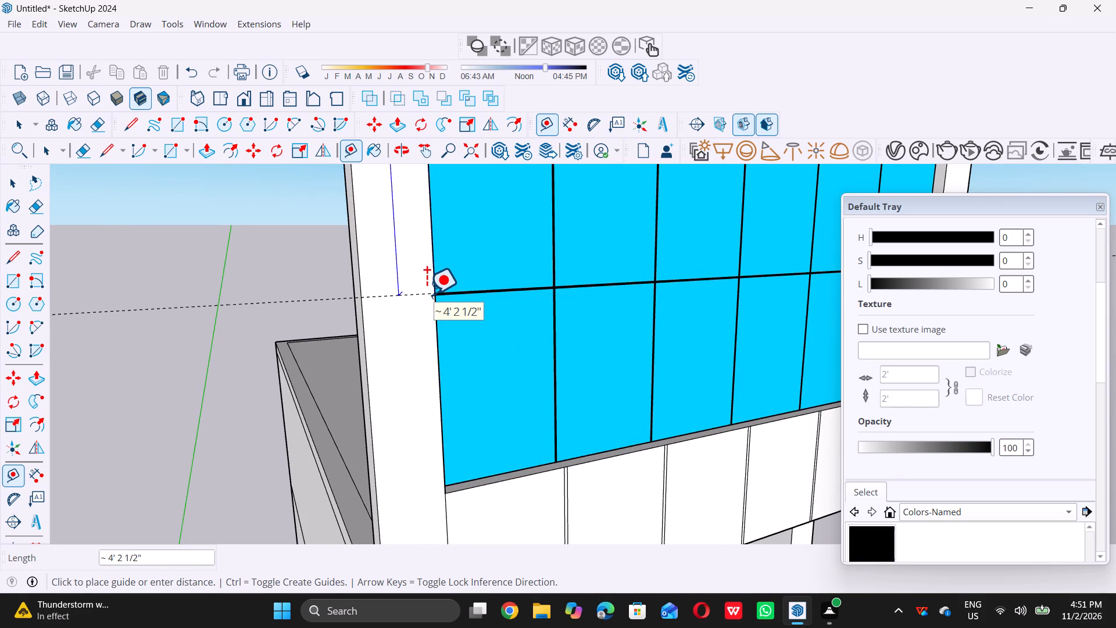
left_click(427, 294)
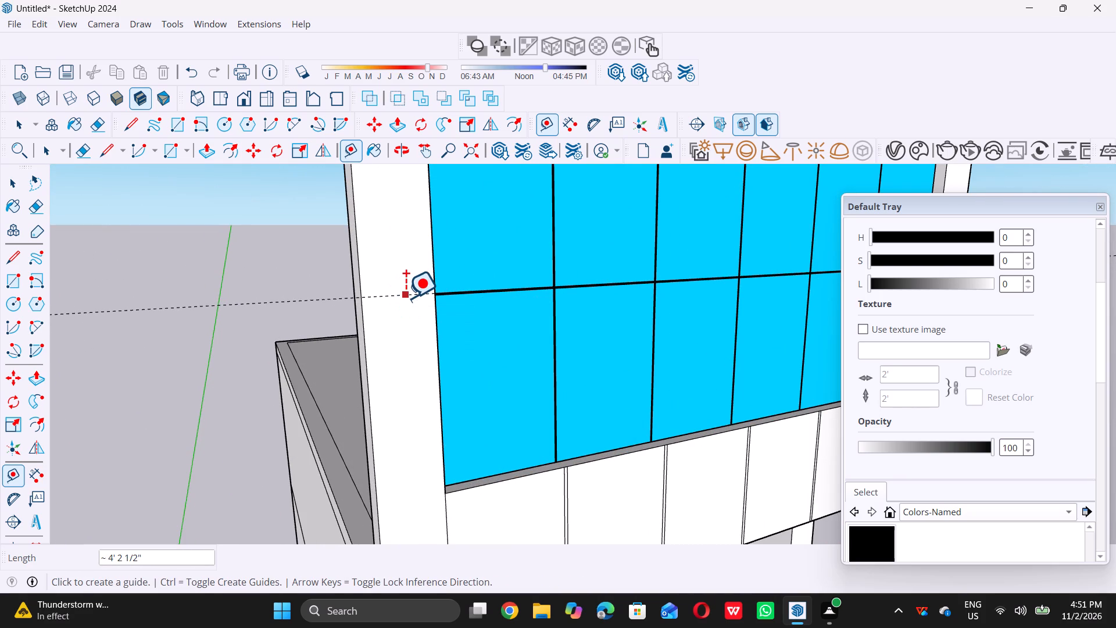
Place a horizontal guide 0.5" below the guide at the lowest window's horizontal mullion.
left_click(406, 298)
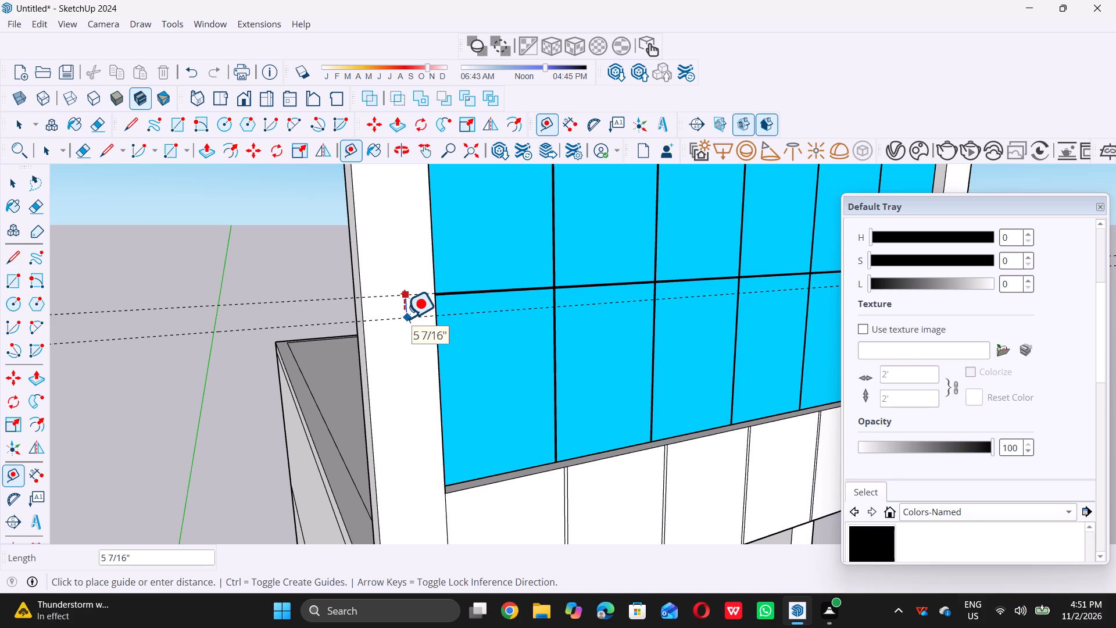
type("0.5")
key("shift+quotedbl")
key("Return")
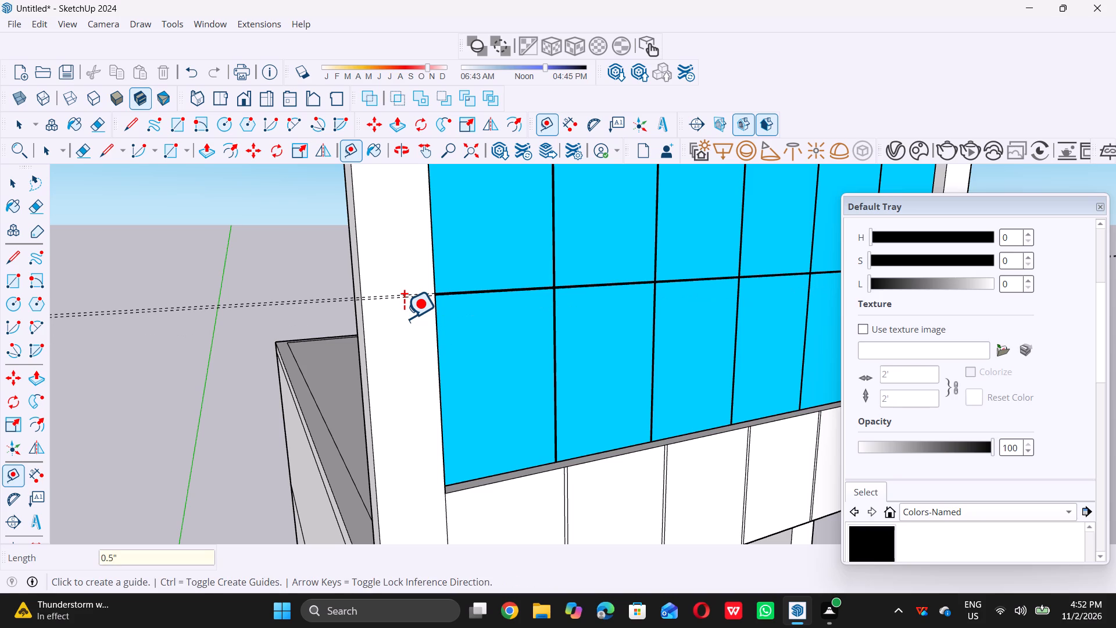
Place a horizontal guide about 4' 3 1/2" below the lower mullion guide, along the bottom edge of the lowest window.
scroll(420, 319, "down", 11)
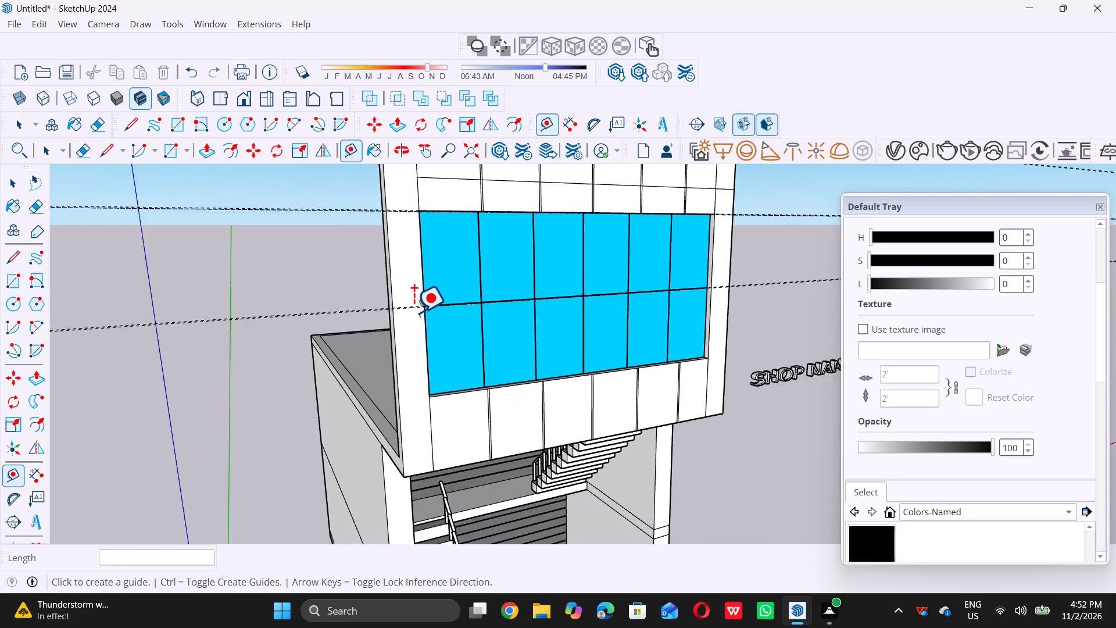
scroll(414, 312, "down", 15)
scroll(432, 361, "up", 5)
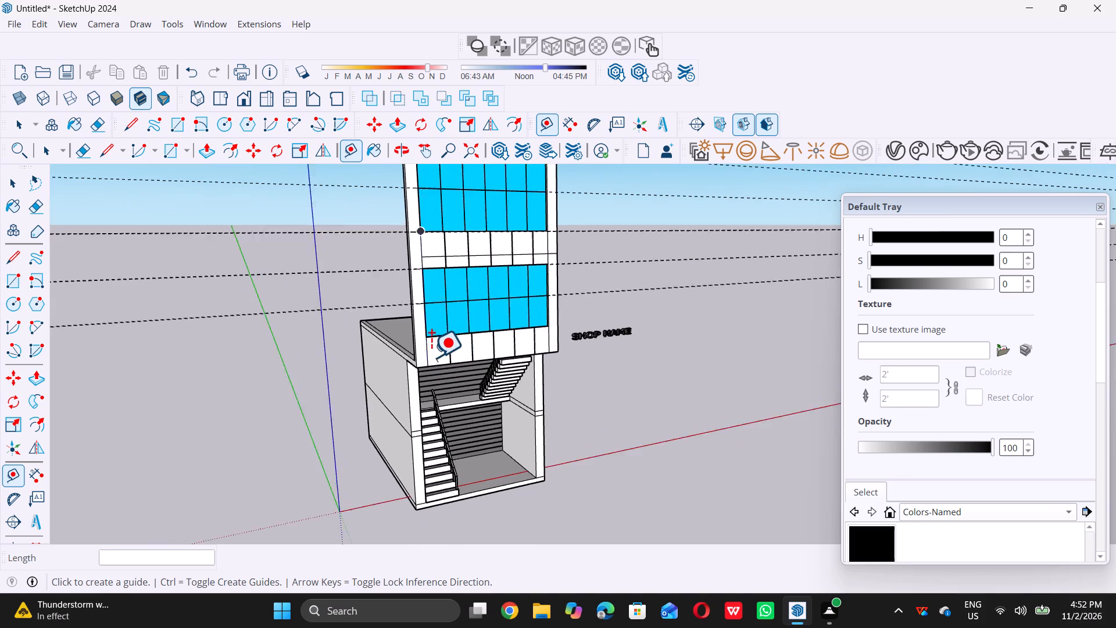
scroll(427, 354, "up", 5)
scroll(397, 256, "up", 5)
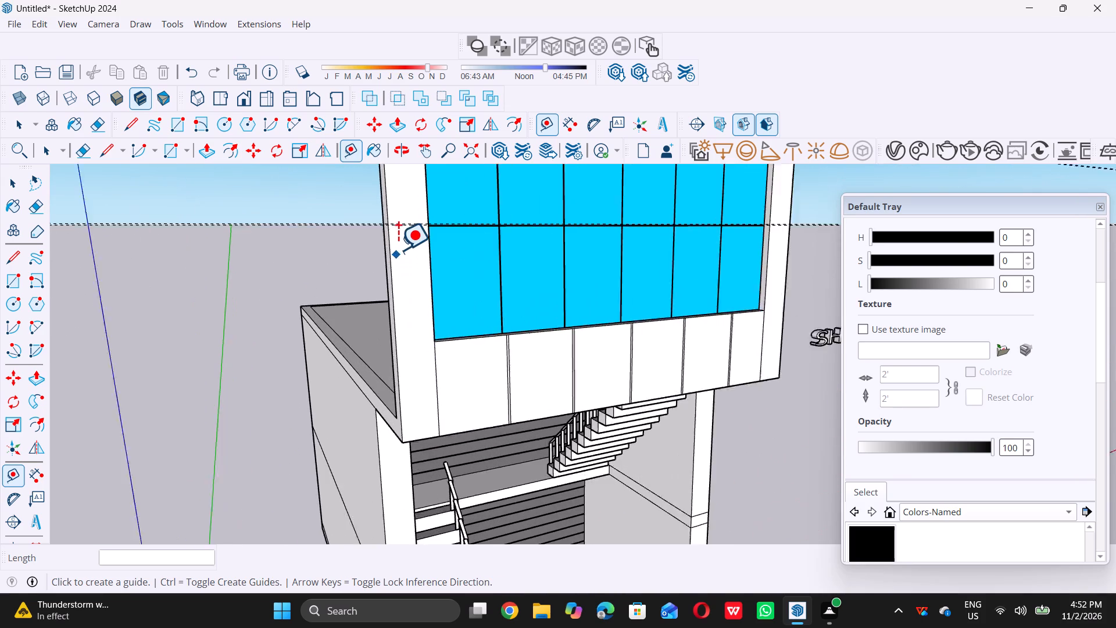
scroll(401, 245, "up", 17)
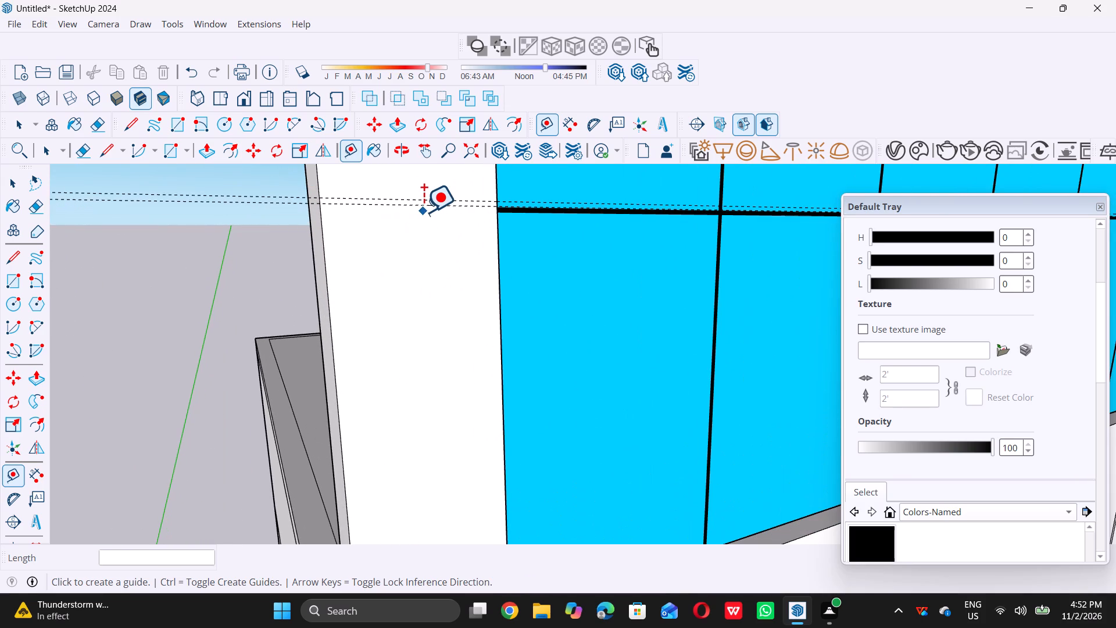
left_click(424, 208)
scroll(403, 280, "down", 3)
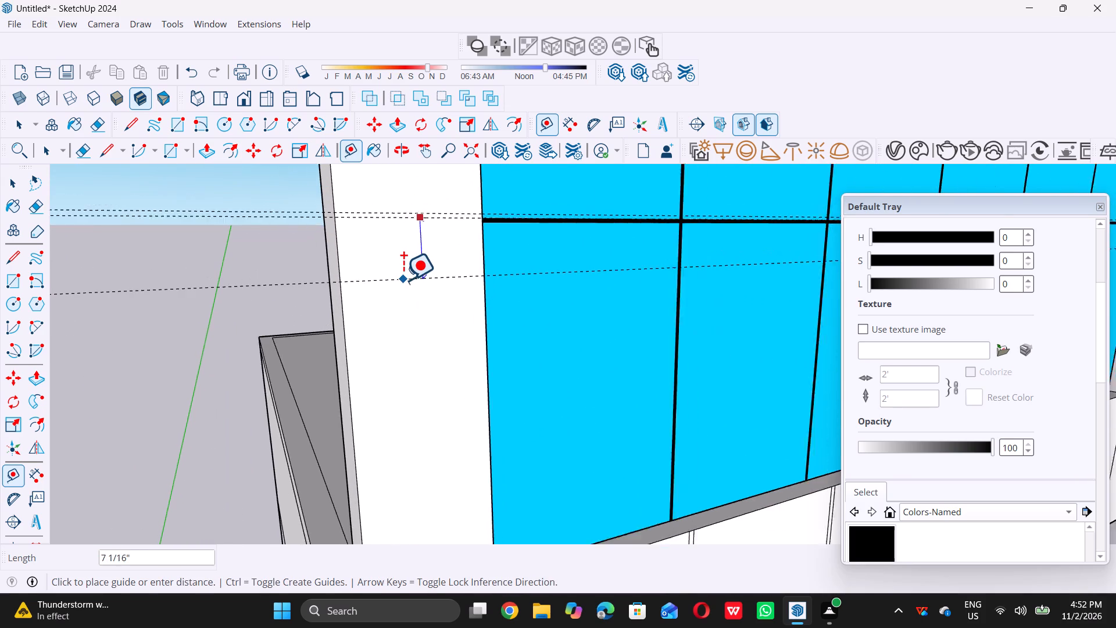
scroll(403, 280, "down", 15)
scroll(416, 355, "up", 2)
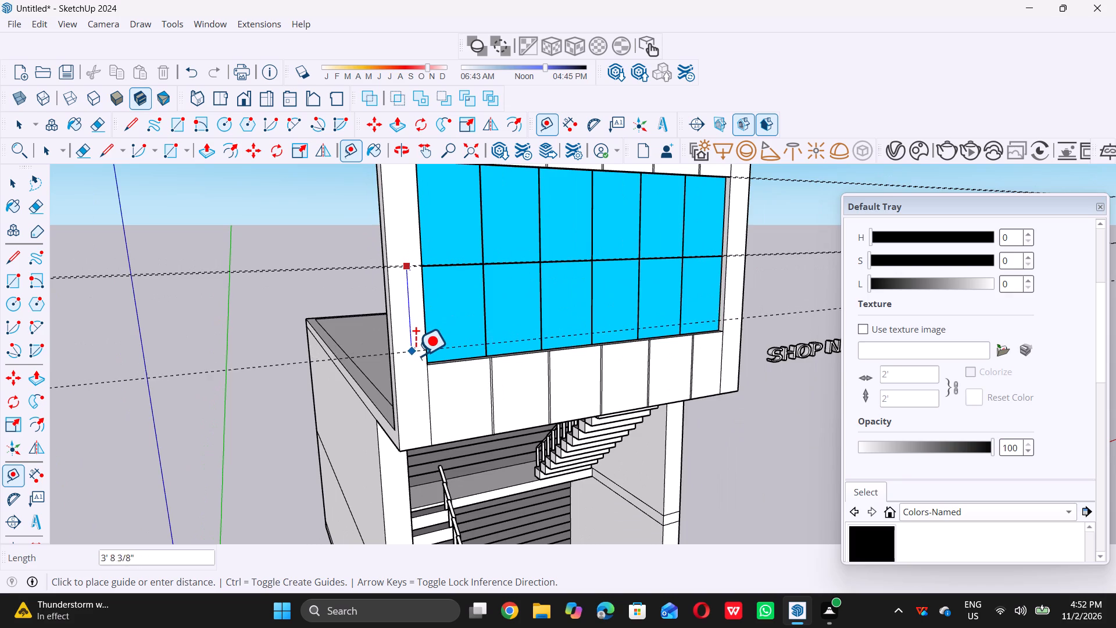
scroll(416, 355, "up", 7)
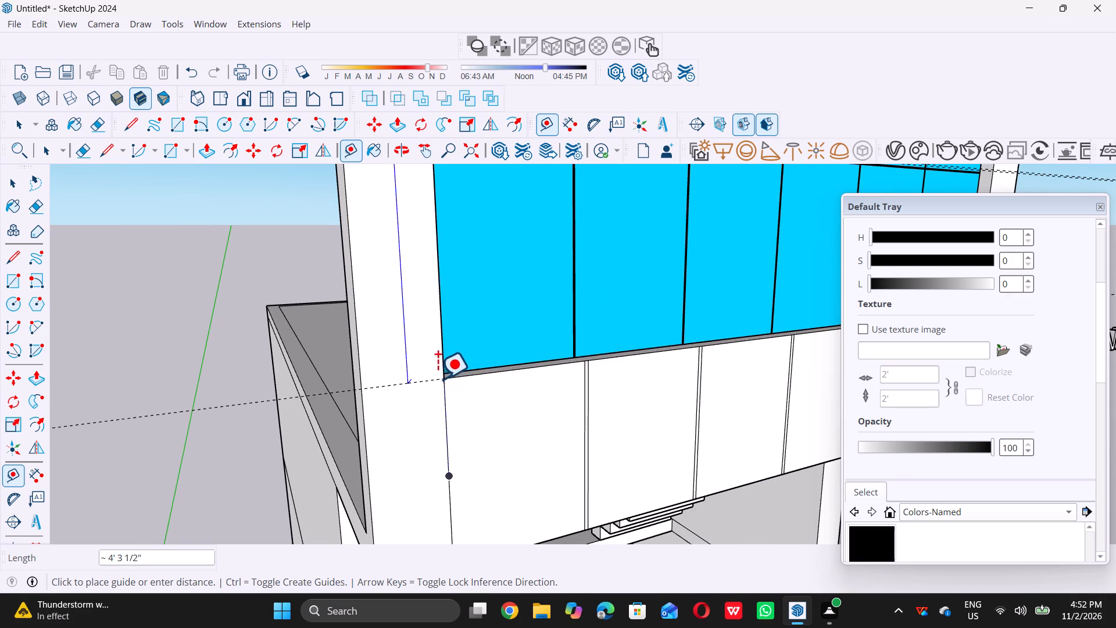
scroll(438, 379, "down", 5)
triple_click(438, 380)
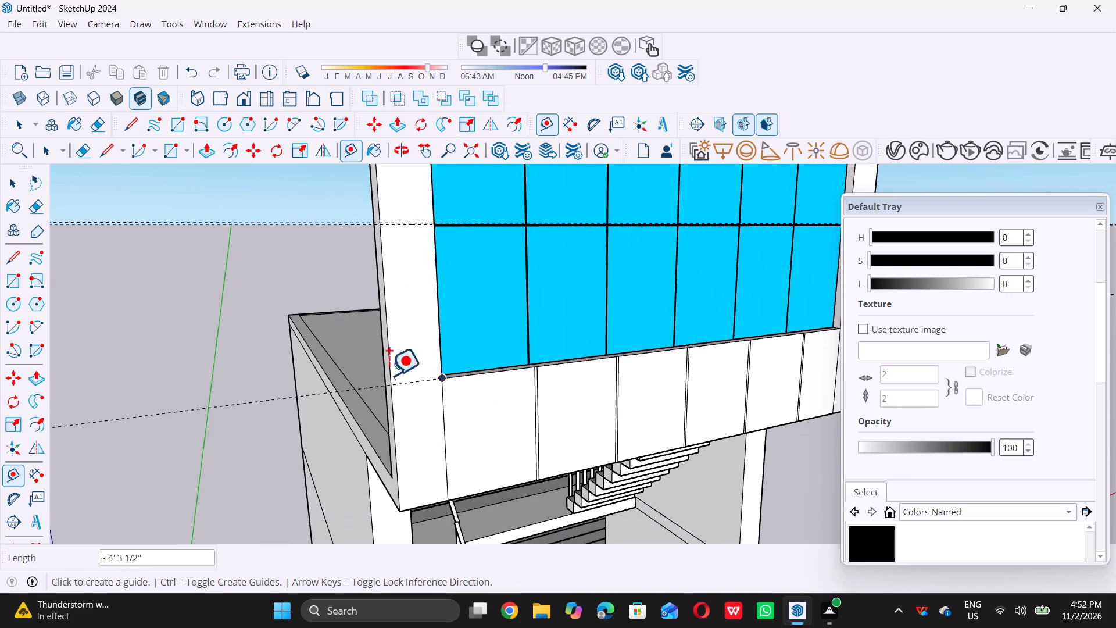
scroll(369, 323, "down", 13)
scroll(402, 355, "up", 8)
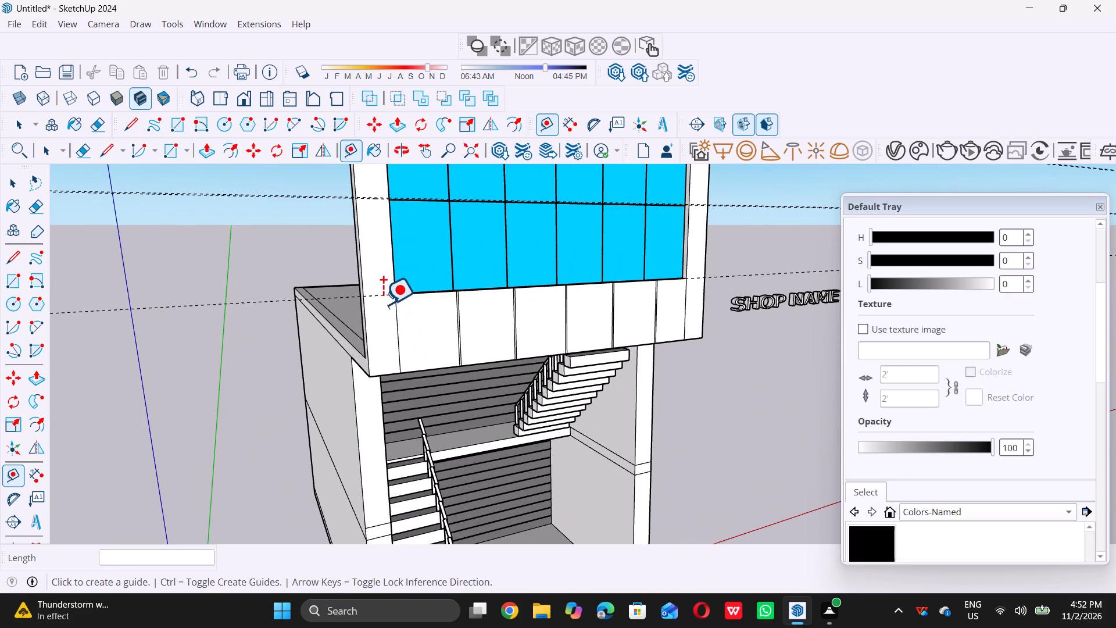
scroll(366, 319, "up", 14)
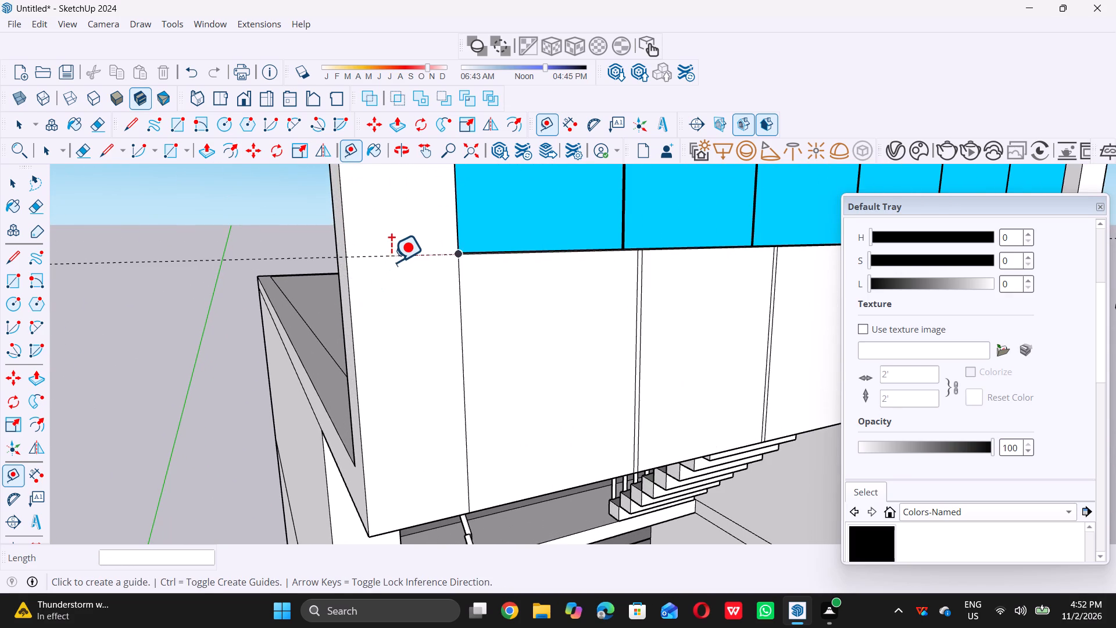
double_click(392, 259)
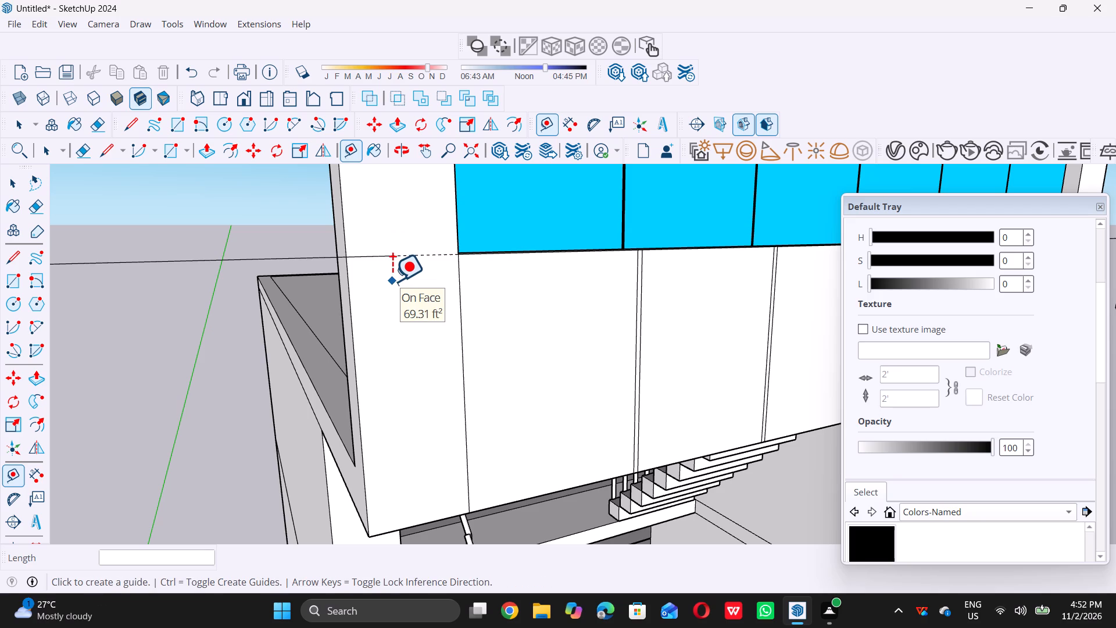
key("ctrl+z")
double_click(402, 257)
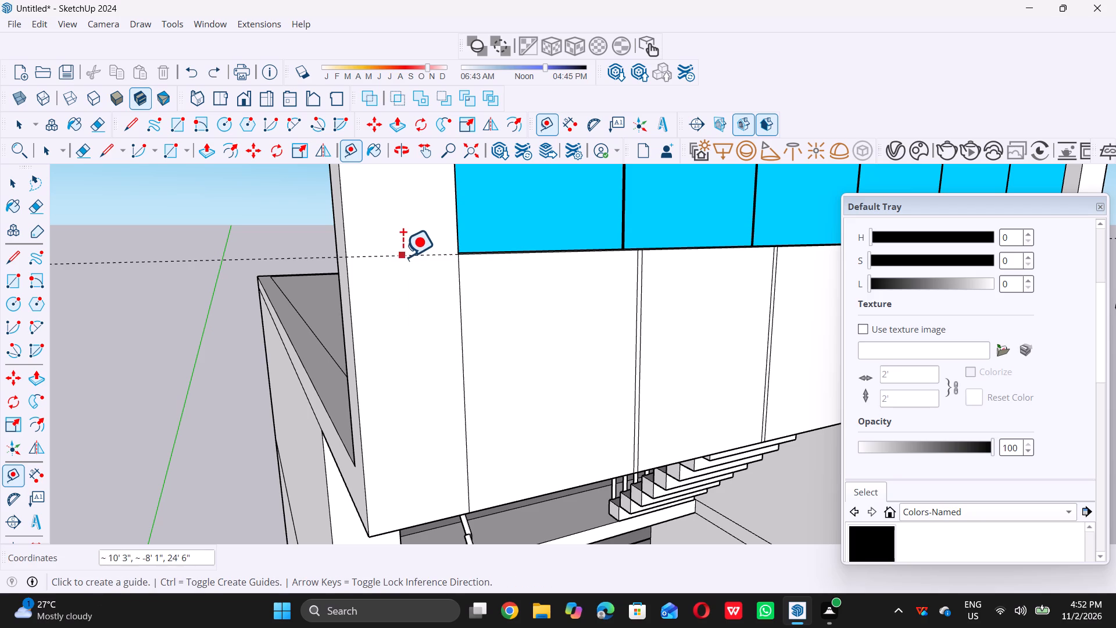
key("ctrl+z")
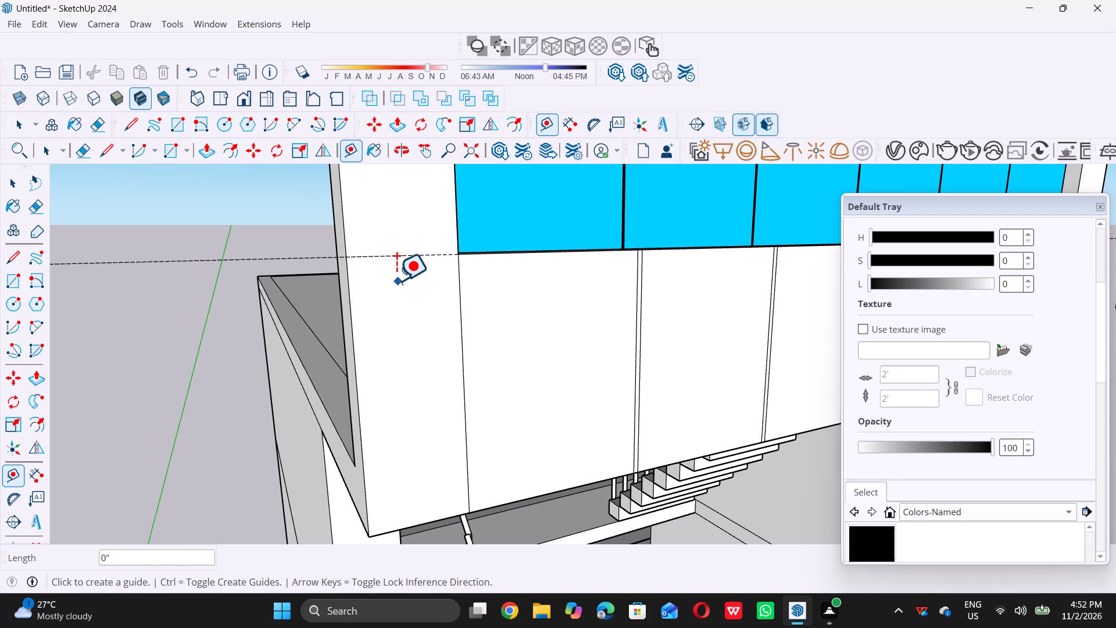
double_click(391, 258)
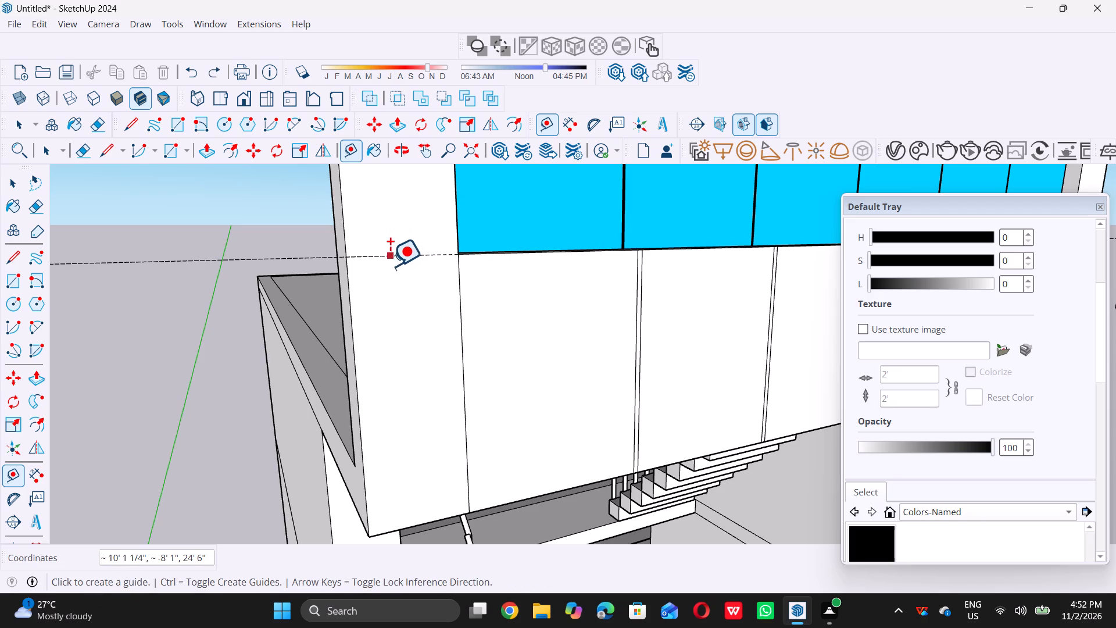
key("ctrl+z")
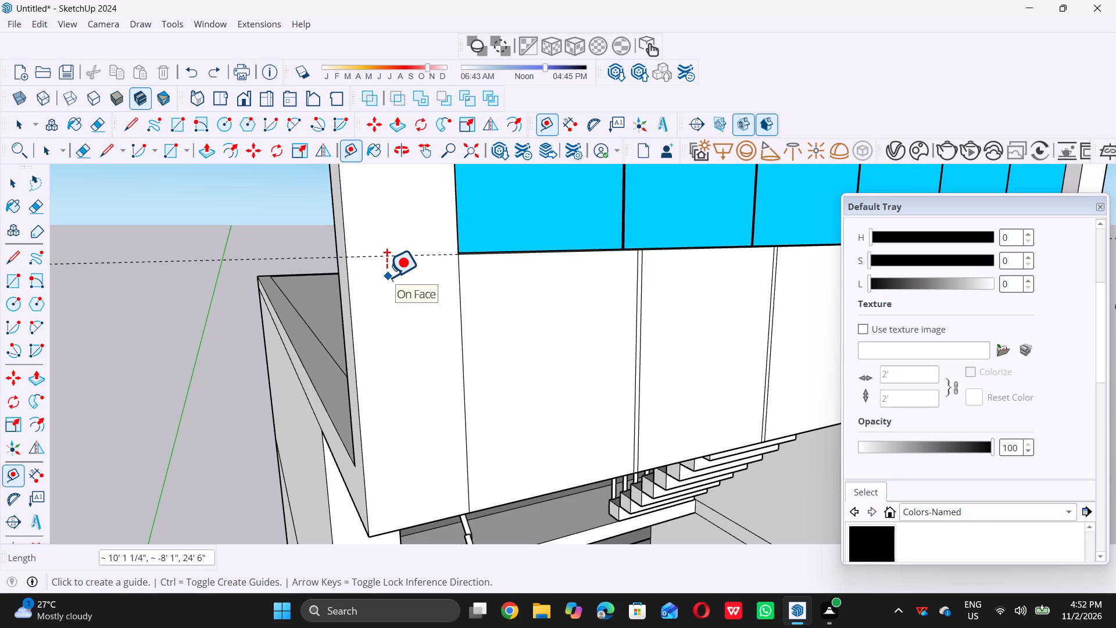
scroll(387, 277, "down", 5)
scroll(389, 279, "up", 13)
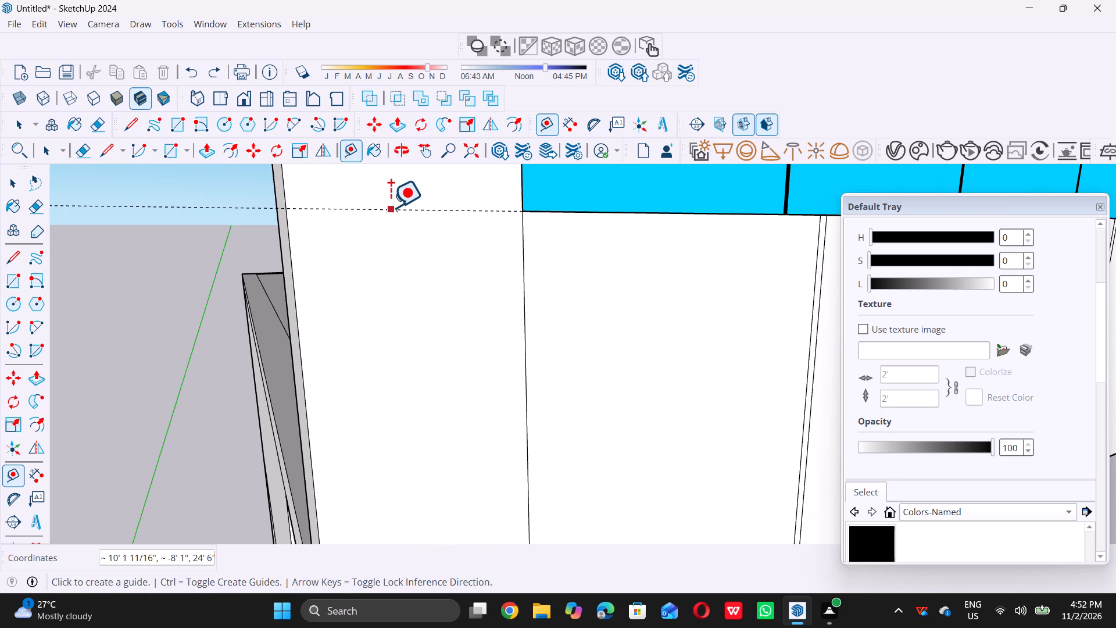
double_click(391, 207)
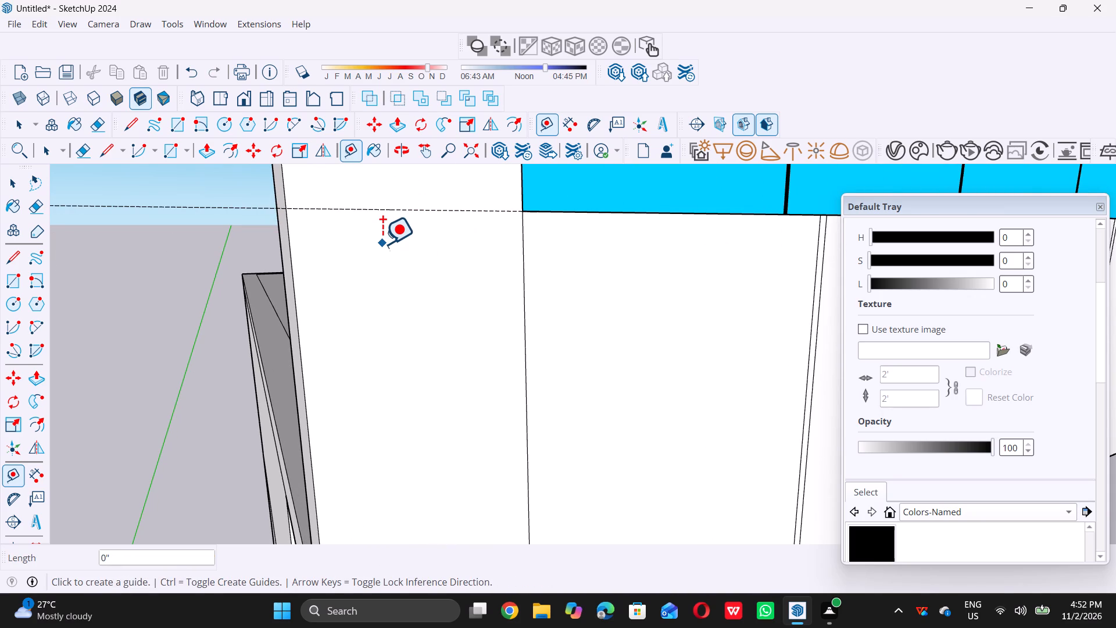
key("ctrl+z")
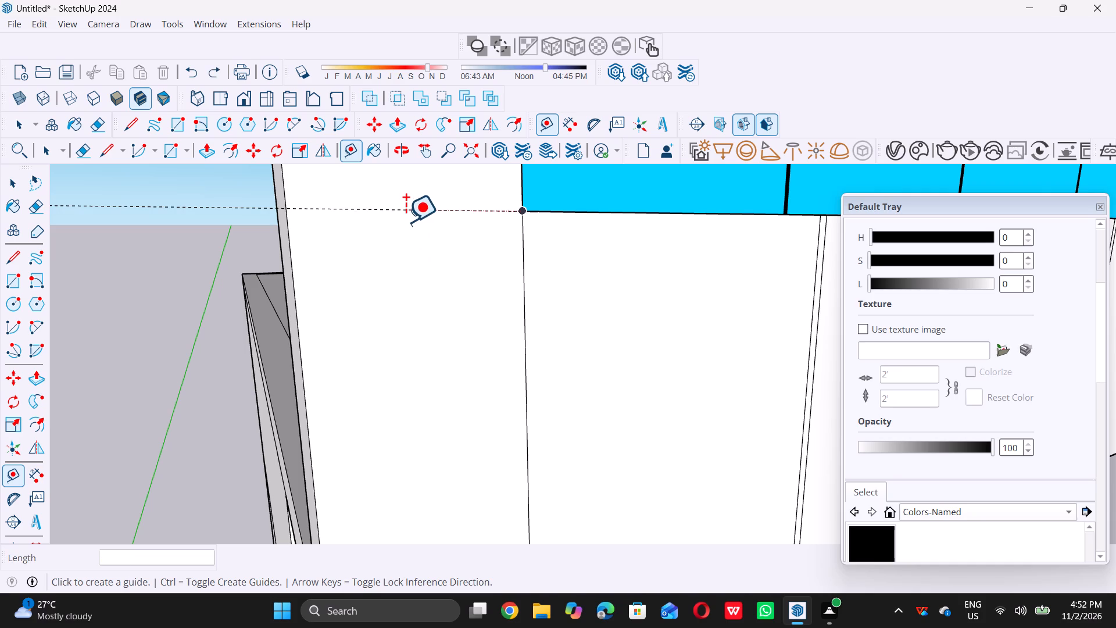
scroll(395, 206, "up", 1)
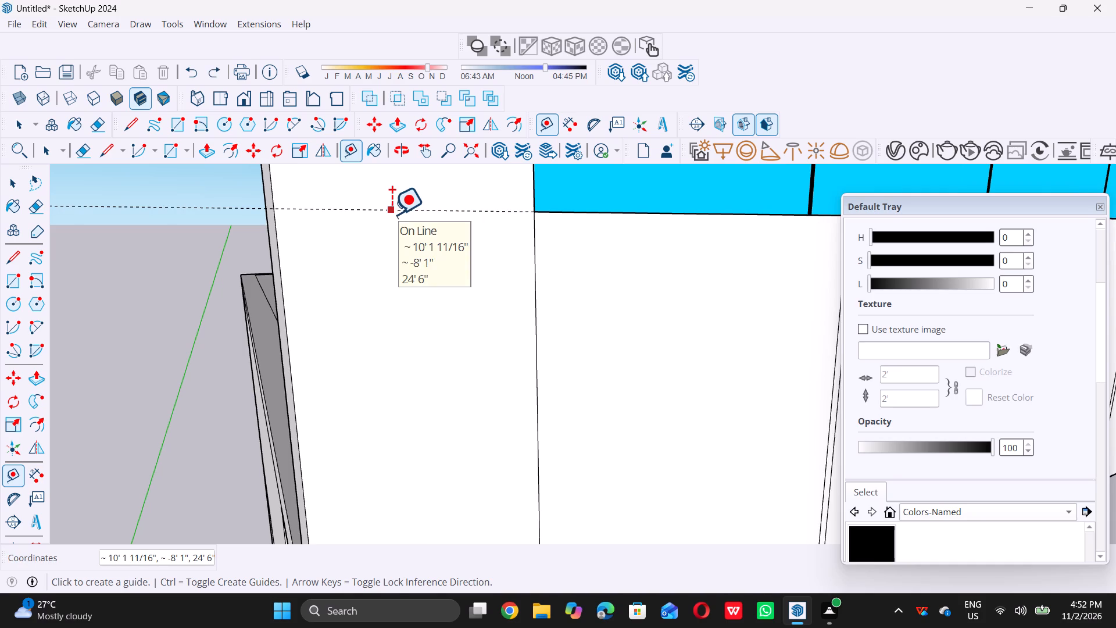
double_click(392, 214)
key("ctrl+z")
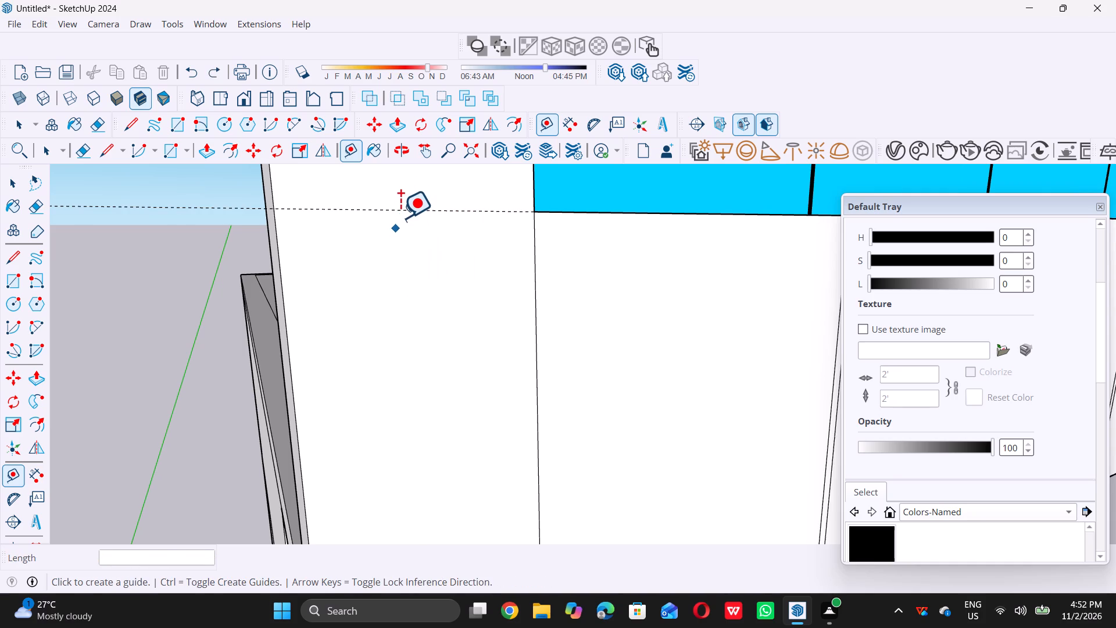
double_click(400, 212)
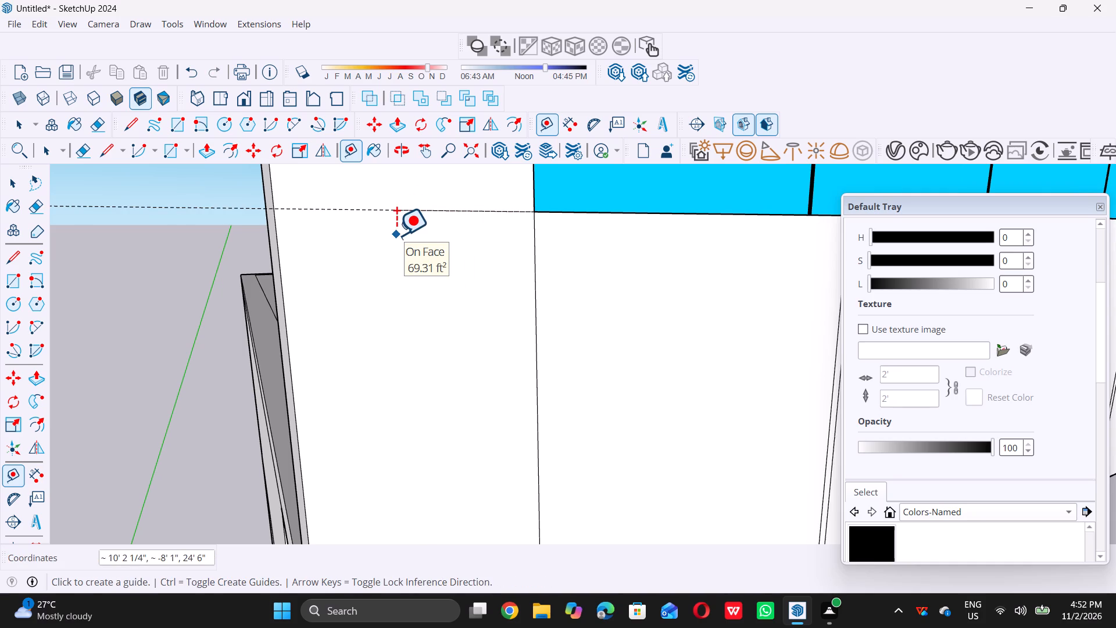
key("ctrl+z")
Place a horizontal guide 0.5" below the guide along the lowest window's bottom edge.
triple_click(397, 212)
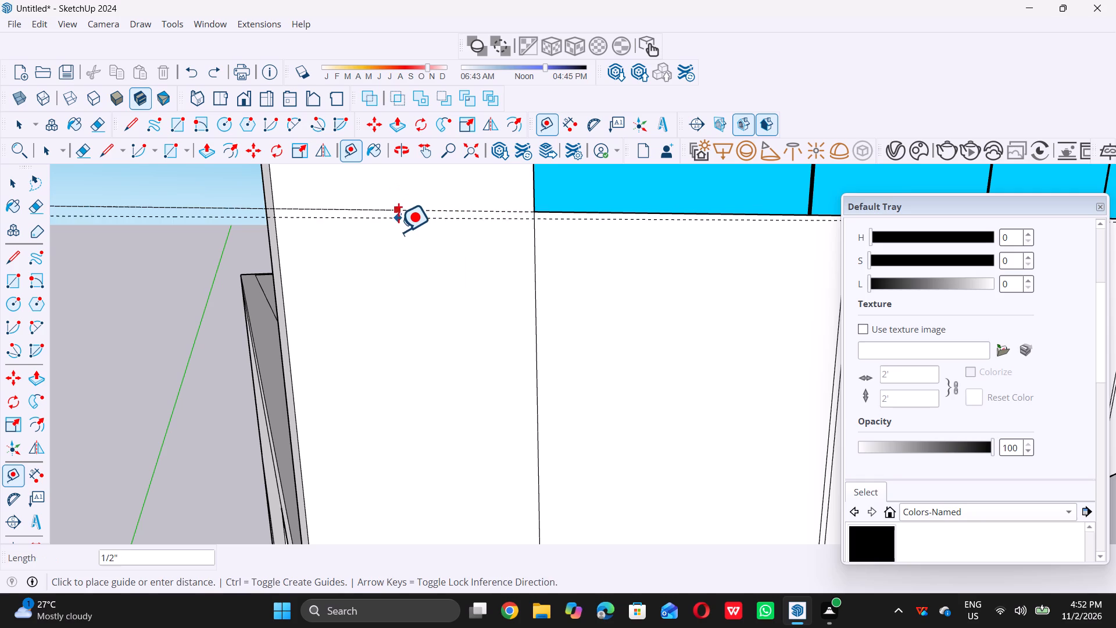
type("0.5")
key("shift+quotedbl")
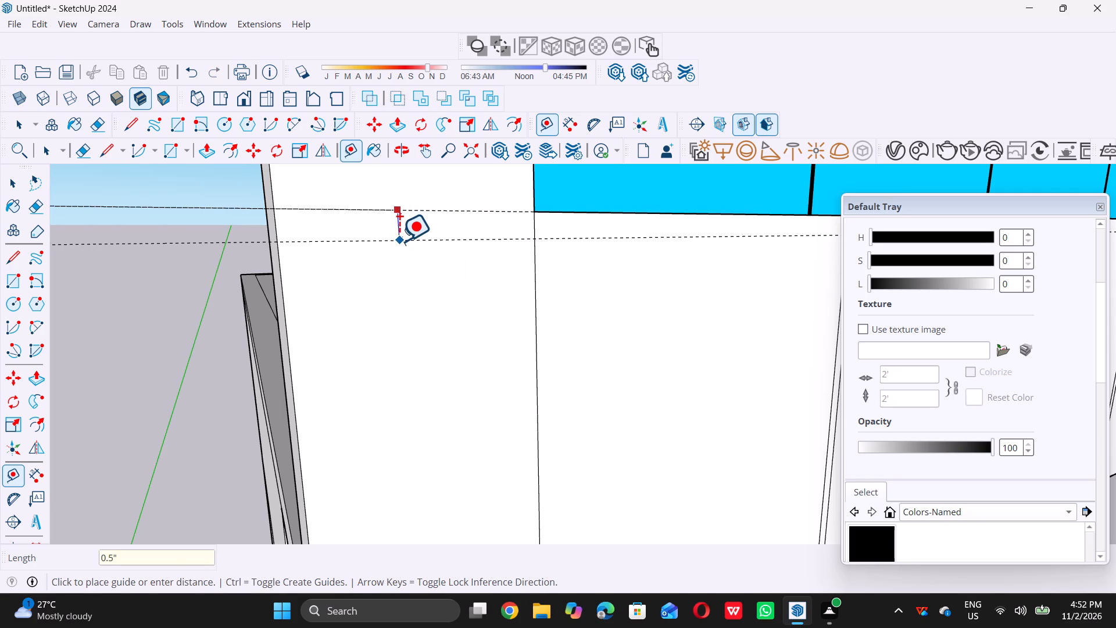
key("Return")
key("space")
Place a horizontal guide 0.5" above the guide at the horizontal mullion of the second window from the bottom.
scroll(461, 345, "down", 2)
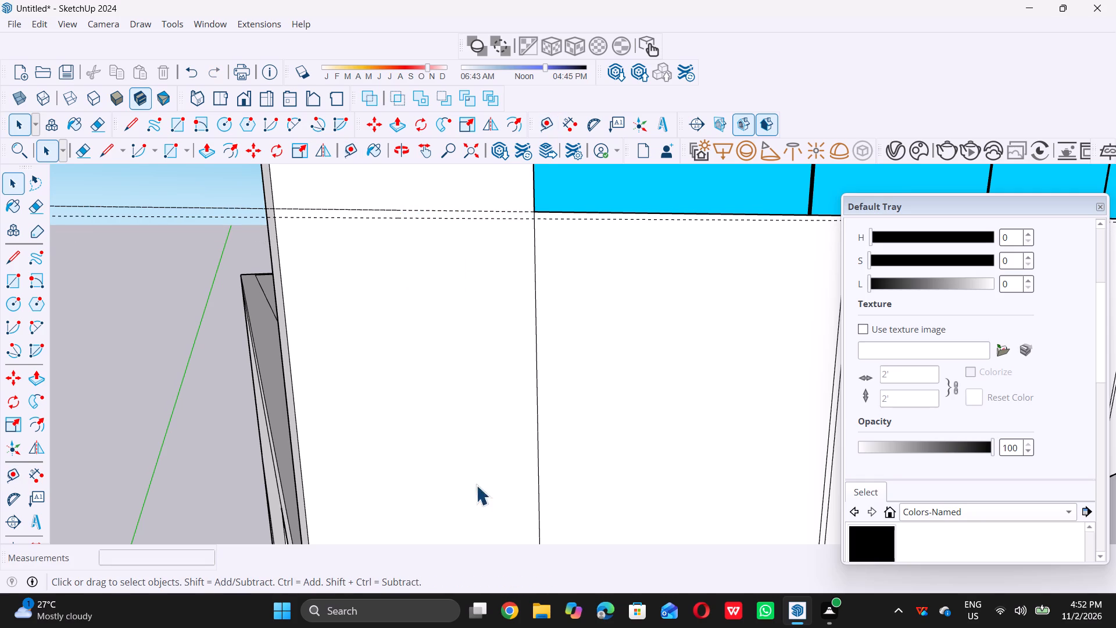
scroll(476, 485, "down", 20)
scroll(476, 485, "down", 12)
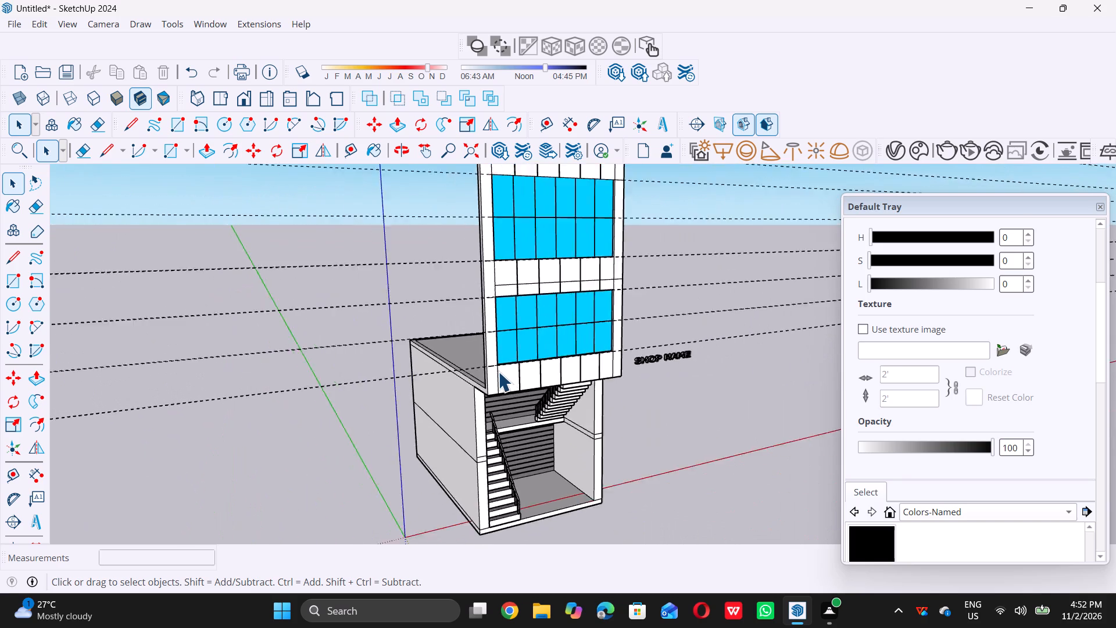
scroll(498, 372, "down", 5)
scroll(513, 304, "up", 11)
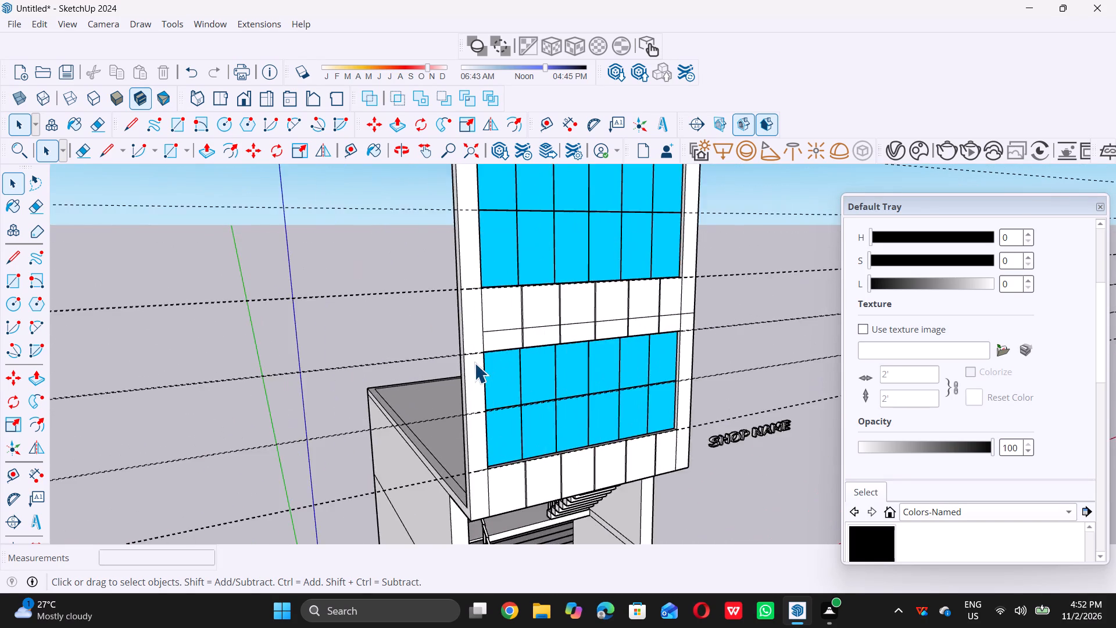
scroll(474, 363, "up", 11)
scroll(473, 336, "down", 18)
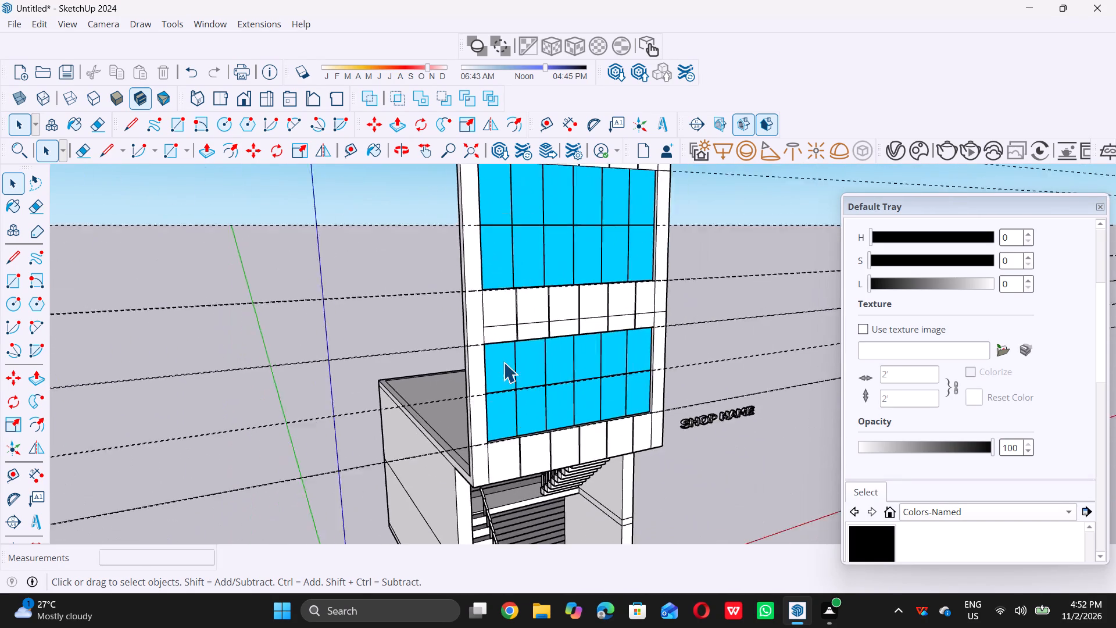
scroll(503, 362, "down", 4)
scroll(498, 273, "up", 15)
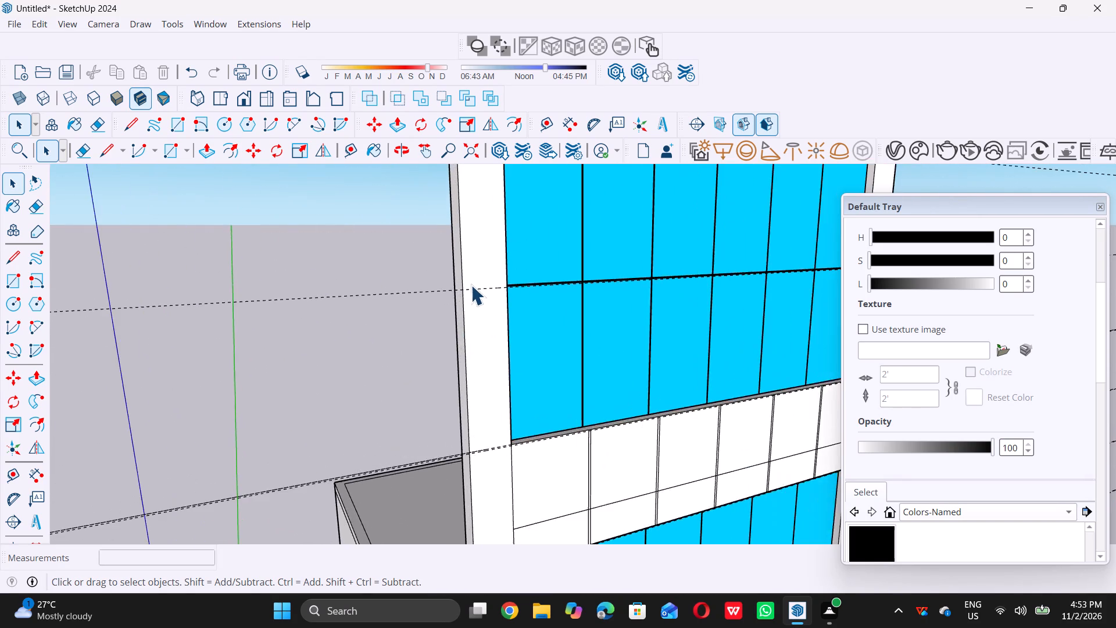
scroll(471, 284, "up", 13)
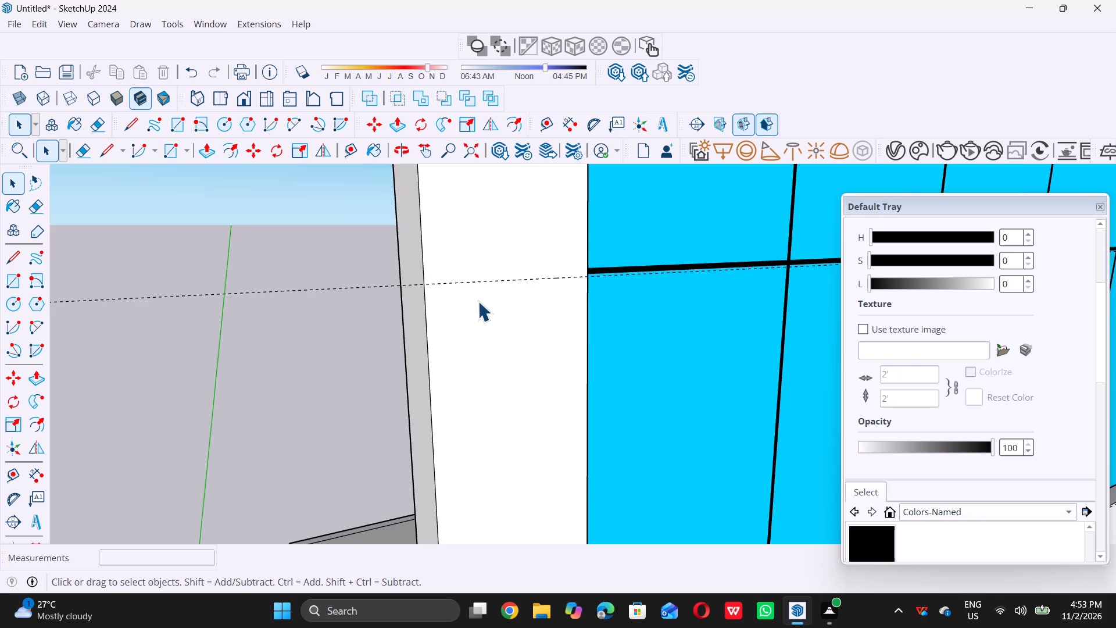
scroll(478, 301, "up", 5)
key("t")
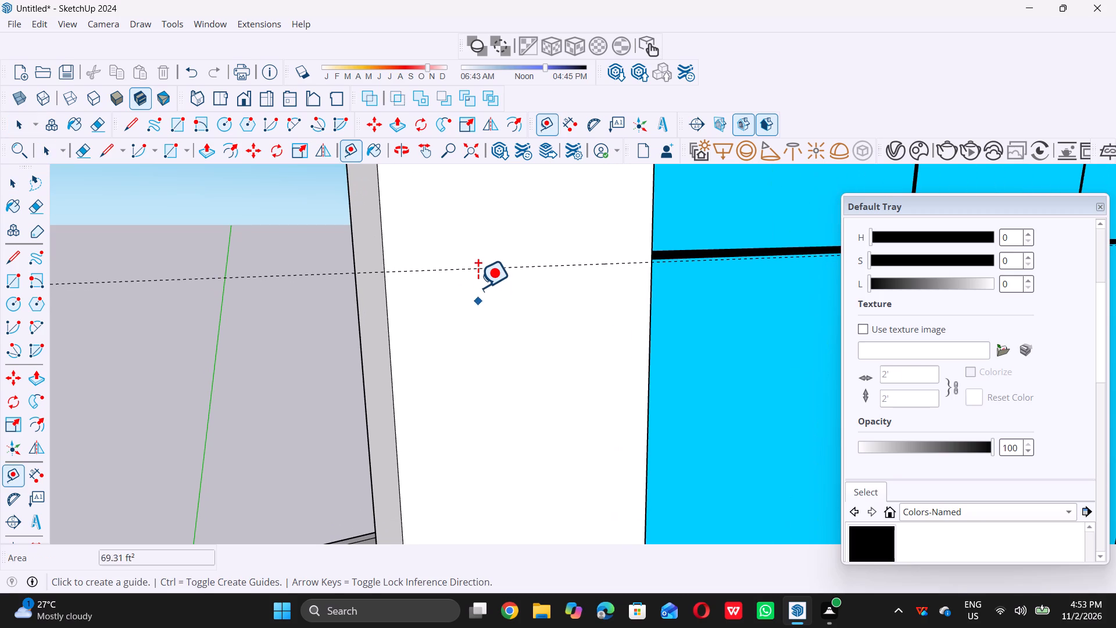
left_click(484, 265)
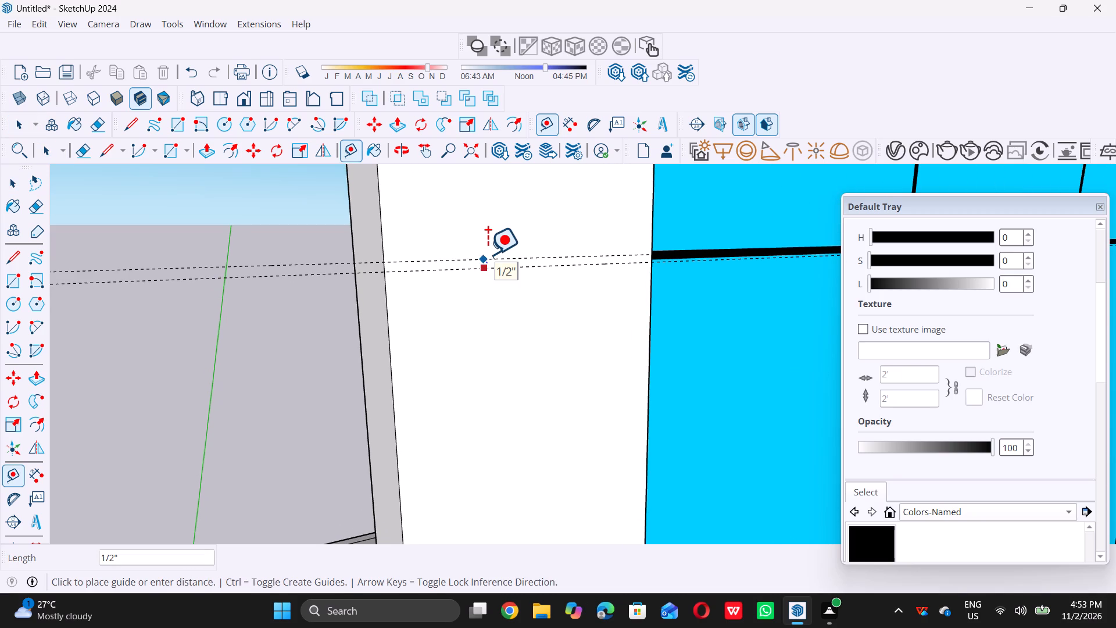
type("0.5")
key("shift+quotedbl")
key("Return")
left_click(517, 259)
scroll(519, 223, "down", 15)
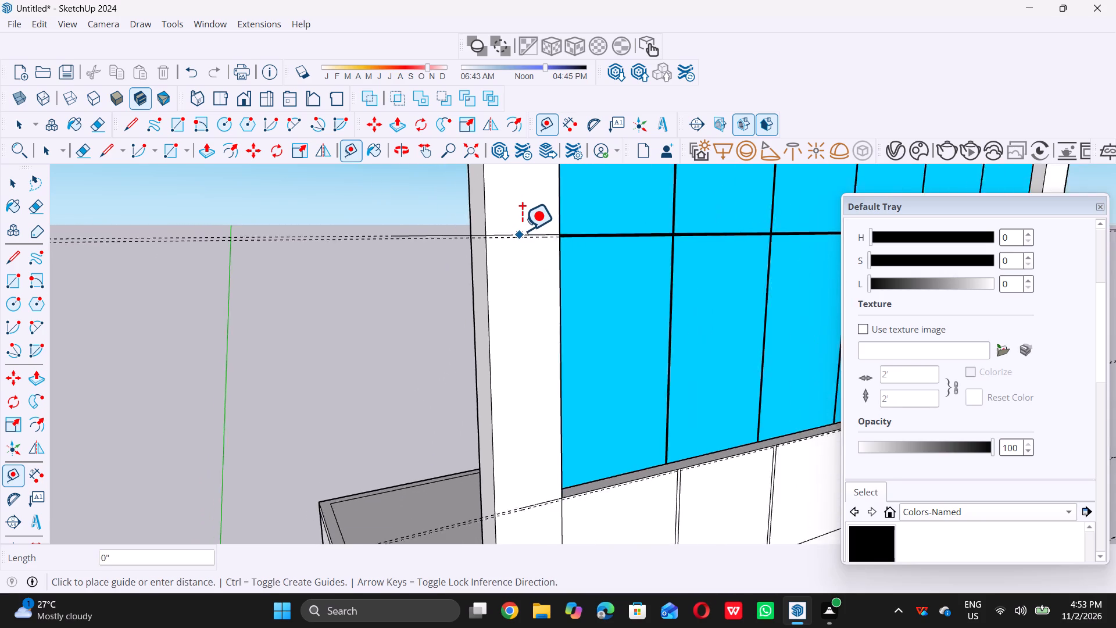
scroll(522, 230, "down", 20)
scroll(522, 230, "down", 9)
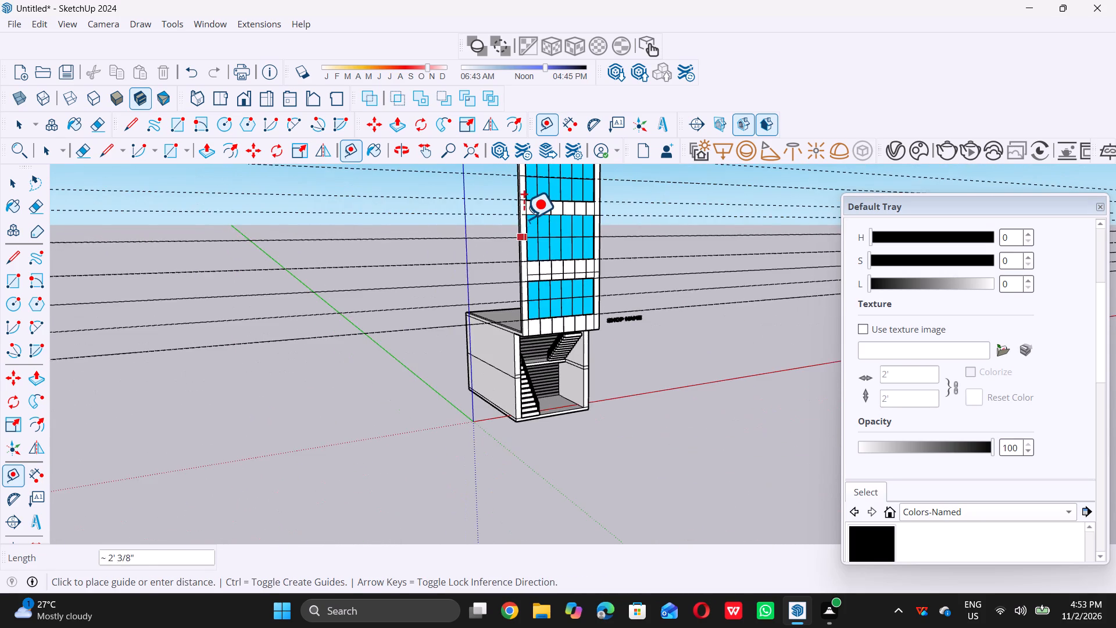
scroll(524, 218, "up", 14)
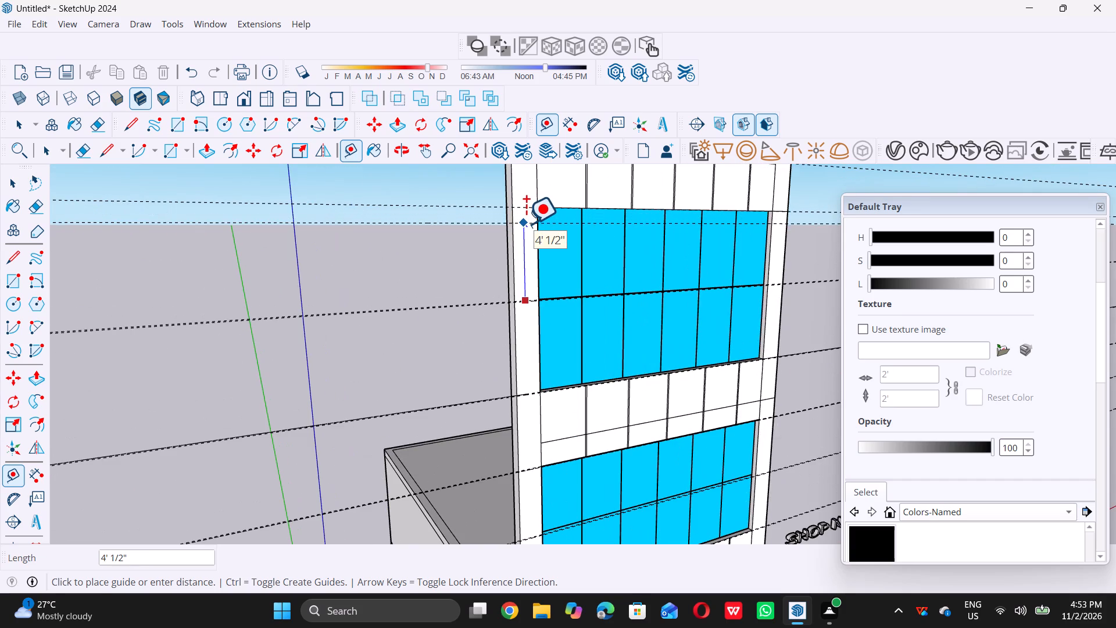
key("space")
Place a horizontal guide 0.5" above the guide along the top edge of the second window from the bottom.
key("t")
scroll(522, 252, "down", 4)
scroll(535, 298, "up", 6)
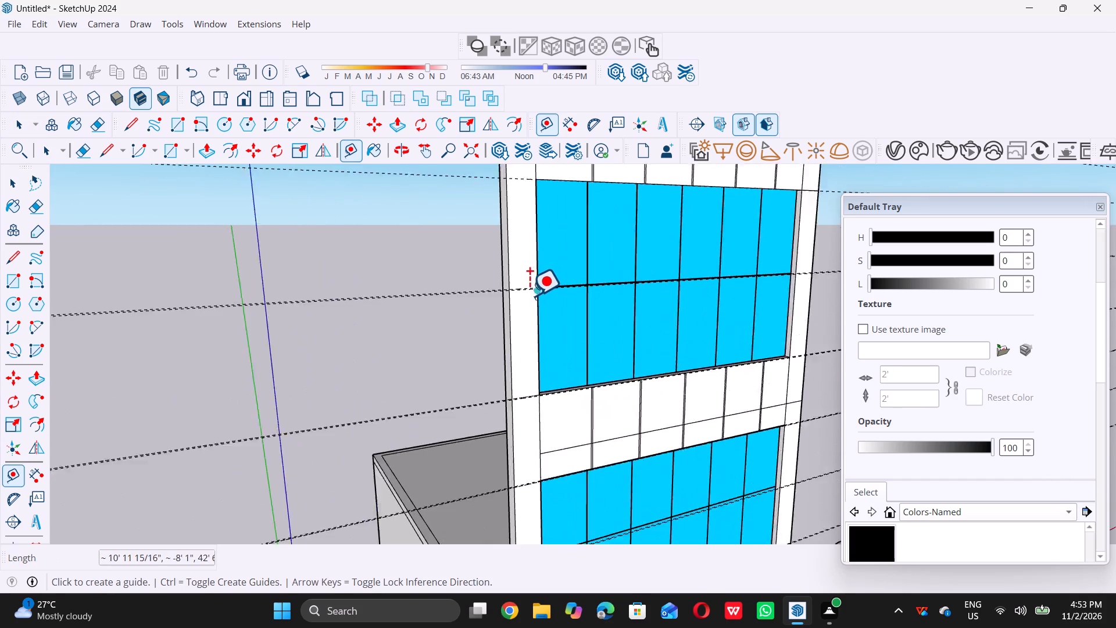
scroll(518, 268, "up", 7)
scroll(521, 277, "down", 16)
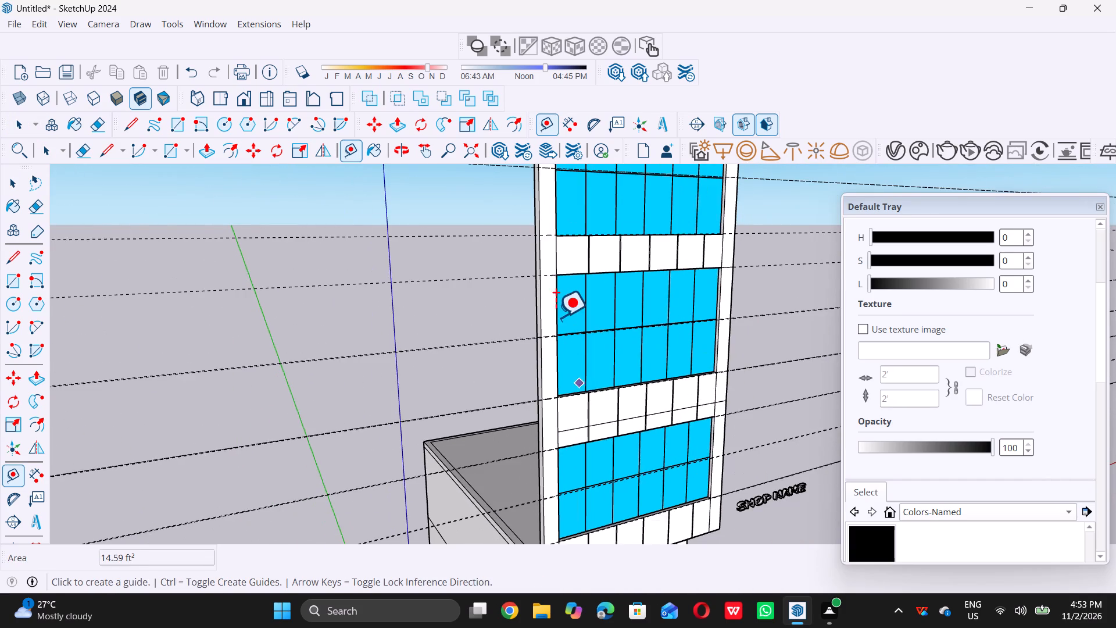
scroll(550, 290, "up", 6)
scroll(539, 248, "up", 15)
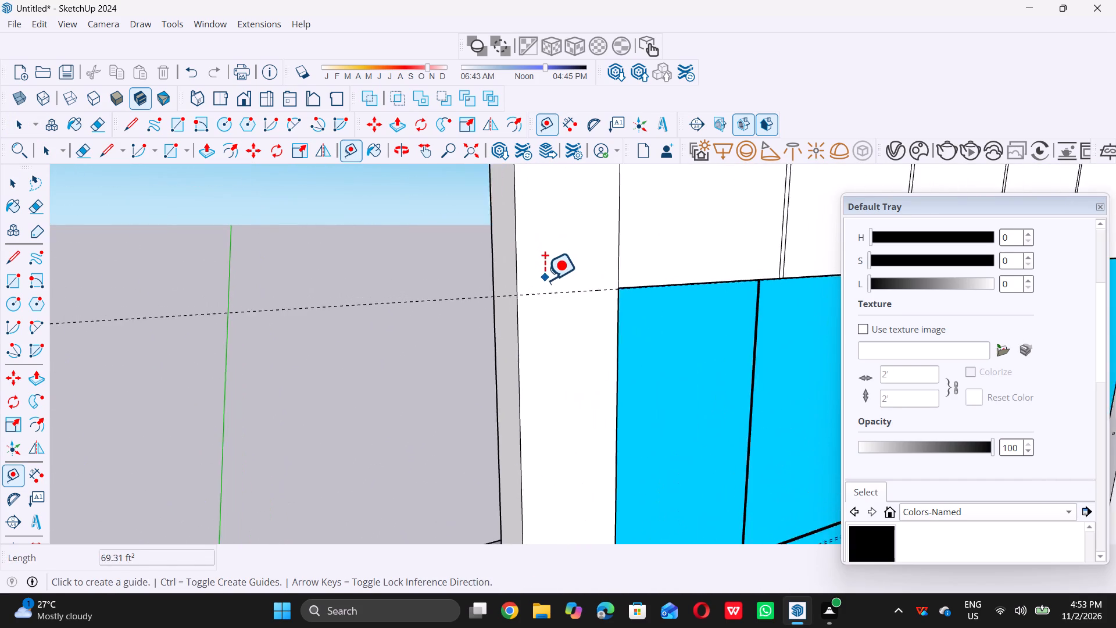
scroll(545, 280, "up", 3)
triple_click(567, 300)
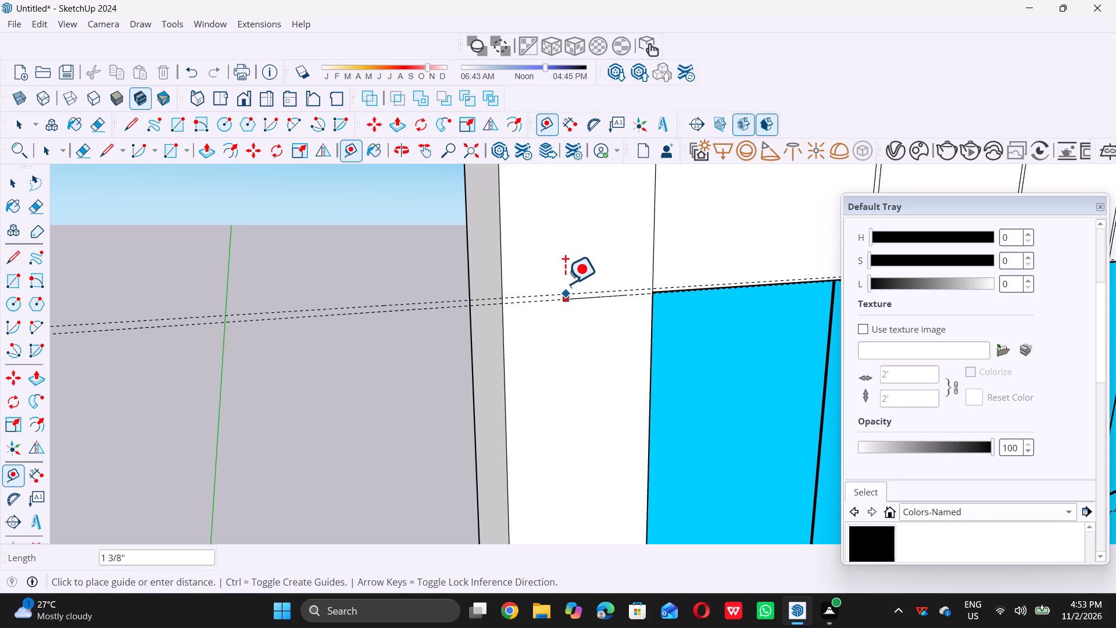
type("0.5")
key("shift+quotedbl")
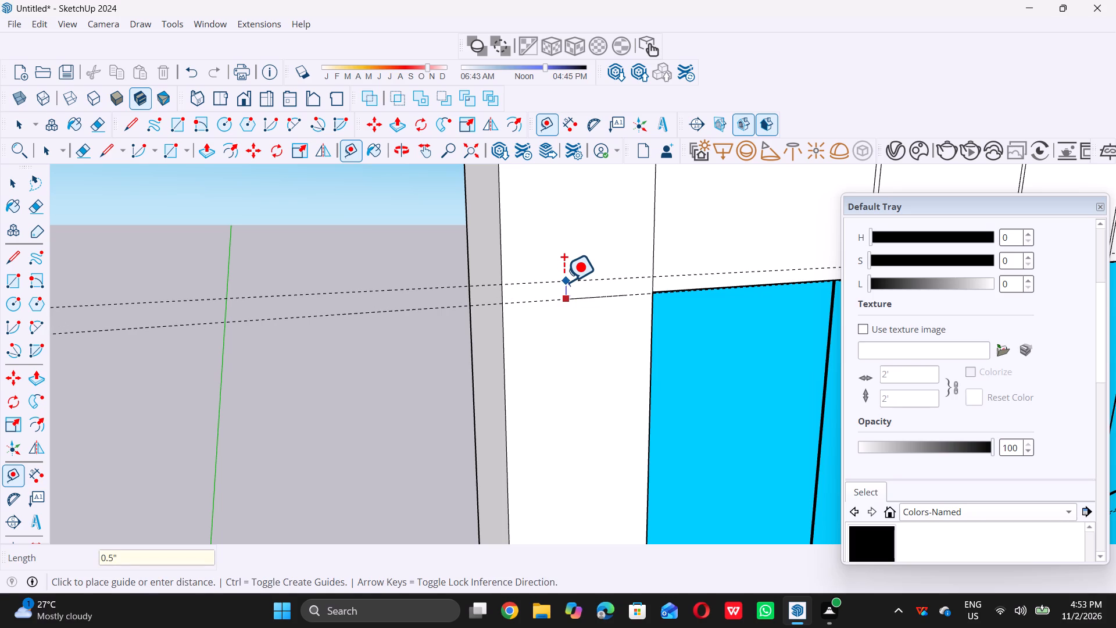
key("Return")
Place a horizontal guide 0.5" below the guide along the topmost window's bottom edge.
scroll(565, 286, "down", 6)
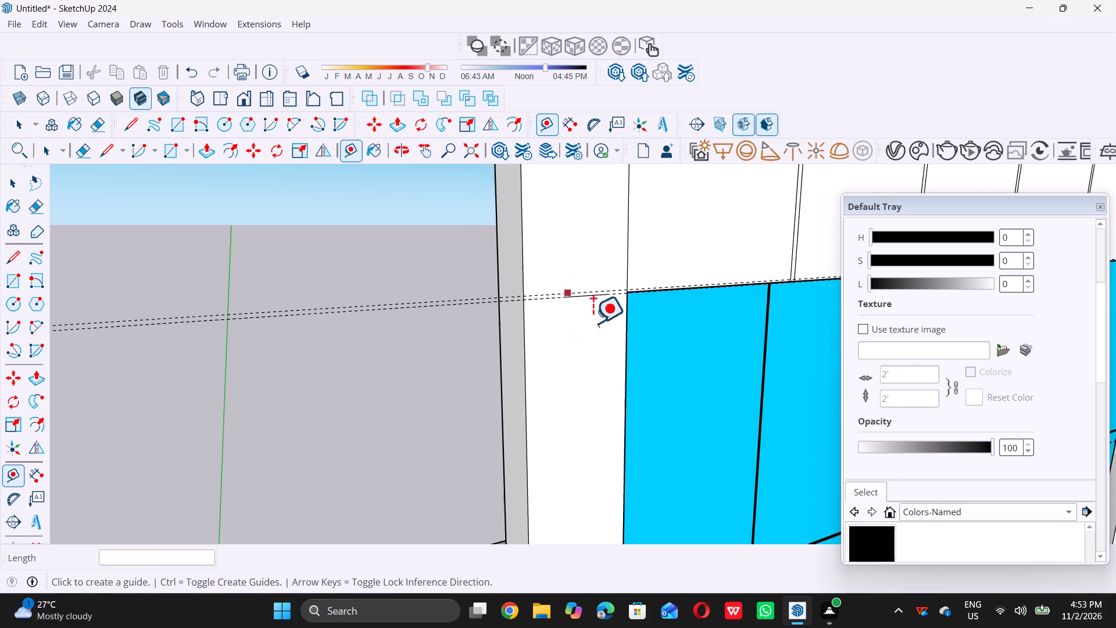
scroll(593, 323, "down", 18)
scroll(610, 317, "up", 5)
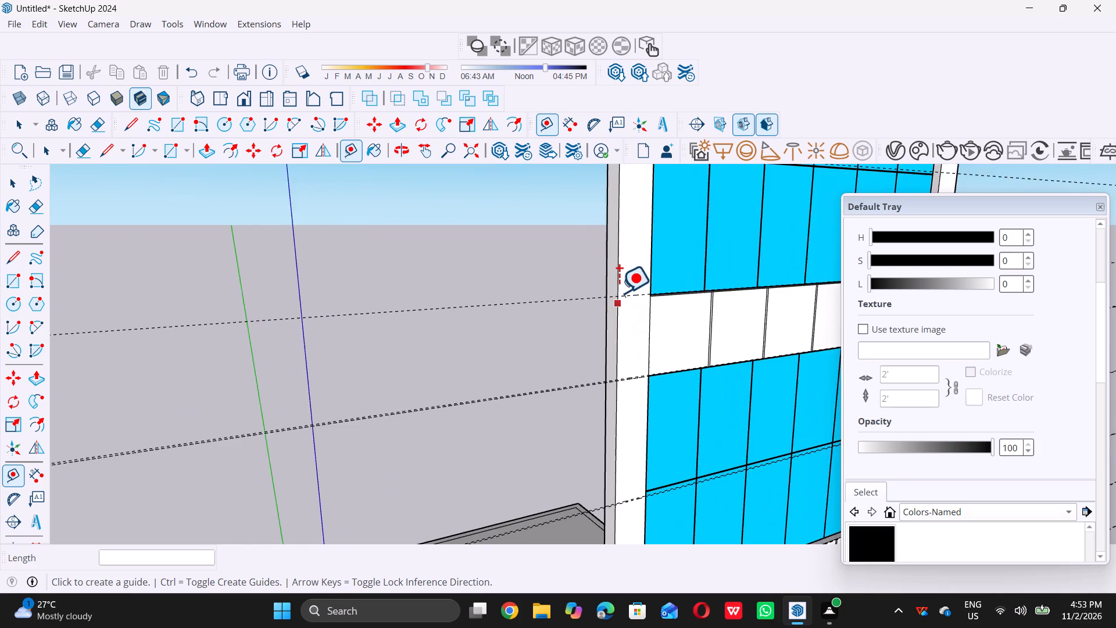
scroll(620, 291, "up", 12)
double_click(623, 301)
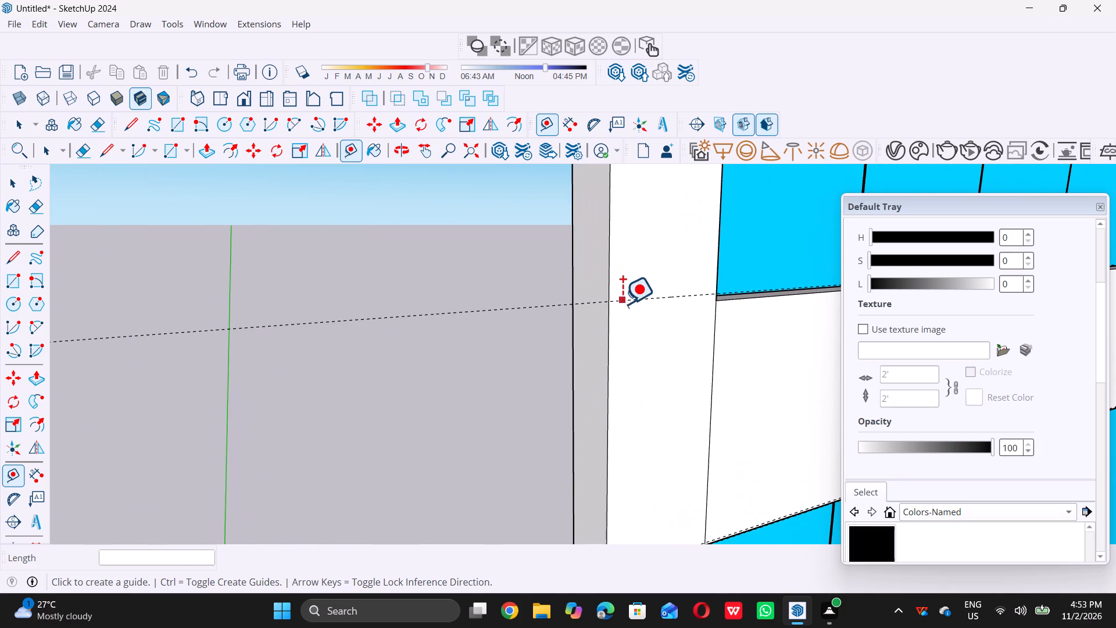
key("ctrl+z")
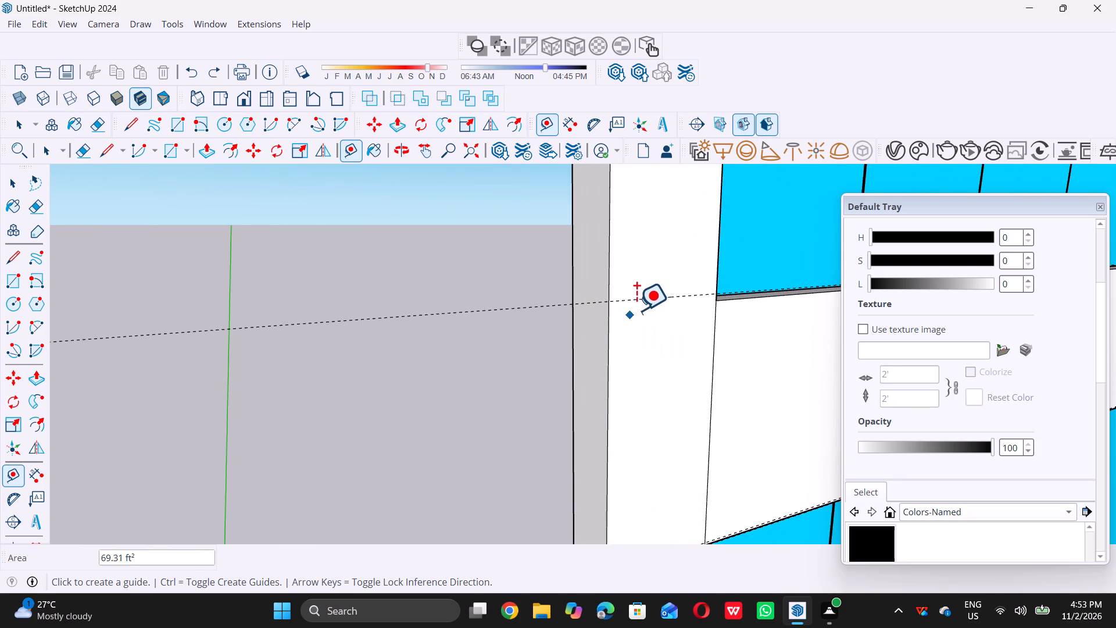
left_click(645, 301)
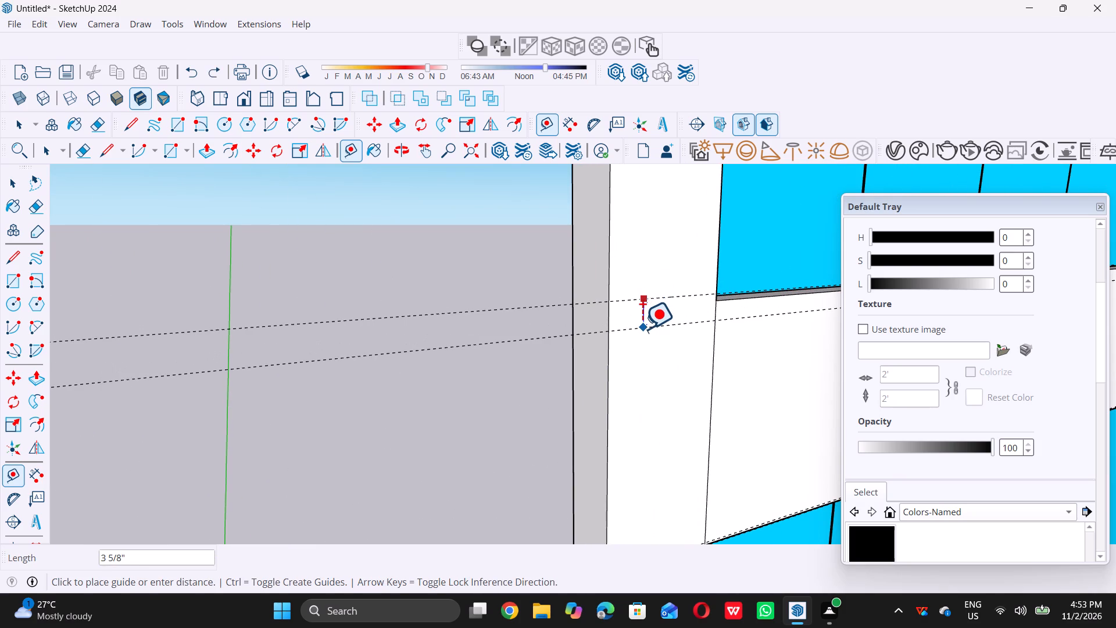
type("0.5")
key("shift+quotedbl")
key("Return")
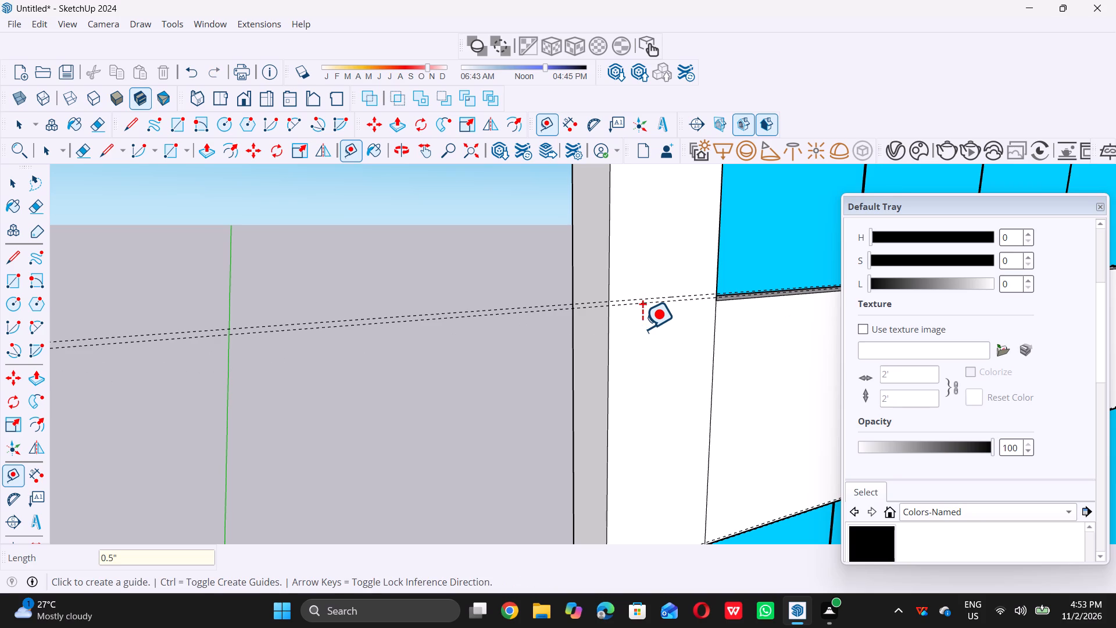
Place a horizontal guide 0.5" below the guide at the topmost window's horizontal mullion.
scroll(564, 276, "down", 20)
scroll(564, 276, "down", 1)
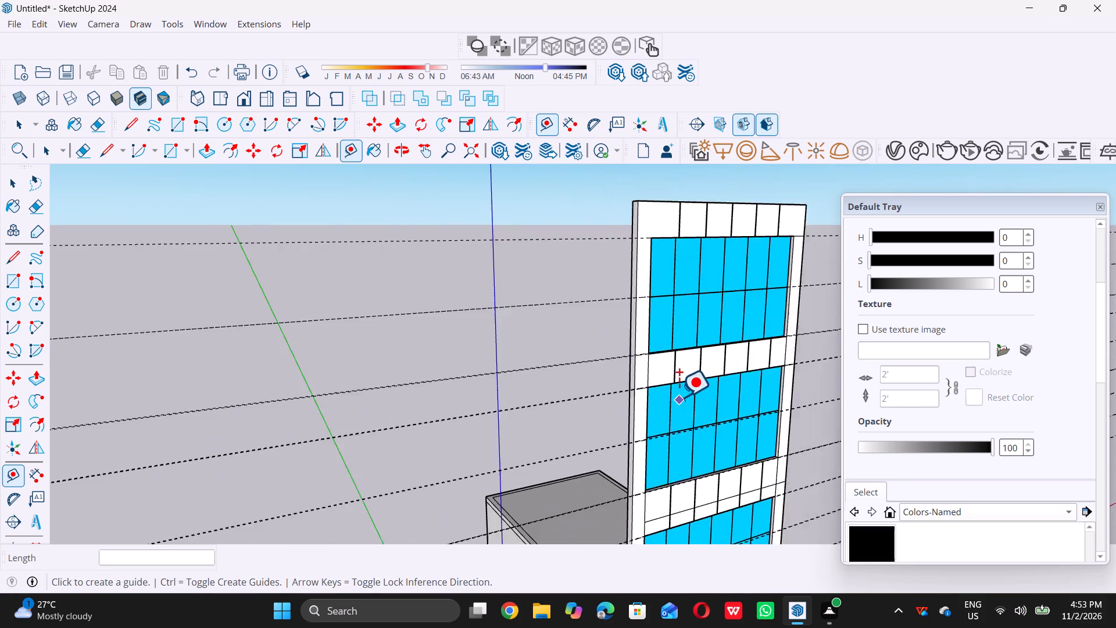
scroll(679, 397, "down", 1)
scroll(645, 344, "up", 14)
scroll(653, 305, "up", 8)
left_click(653, 321)
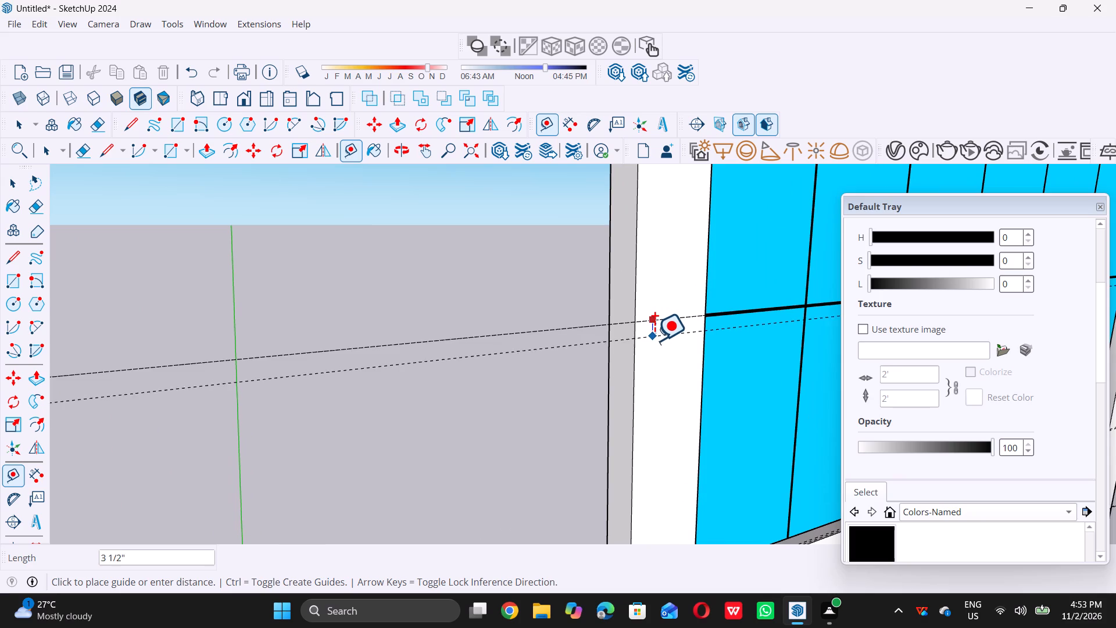
type("0.5")
key("shift+quotedbl")
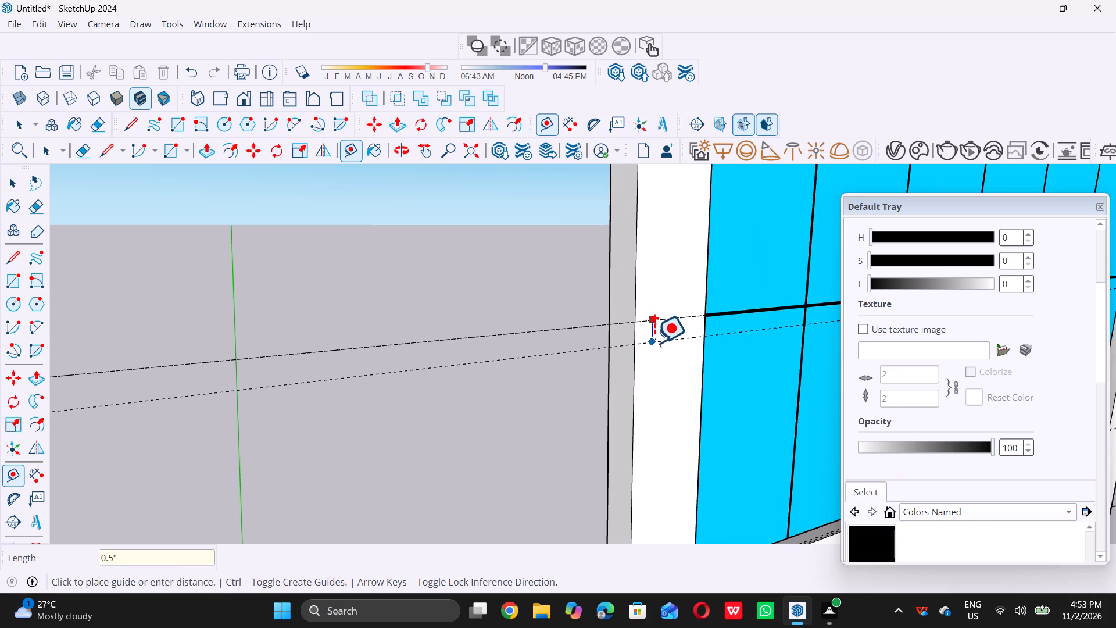
key("Return")
Place a horizontal guide 0.5" below the guide along the topmost window's top edge.
scroll(652, 346, "down", 11)
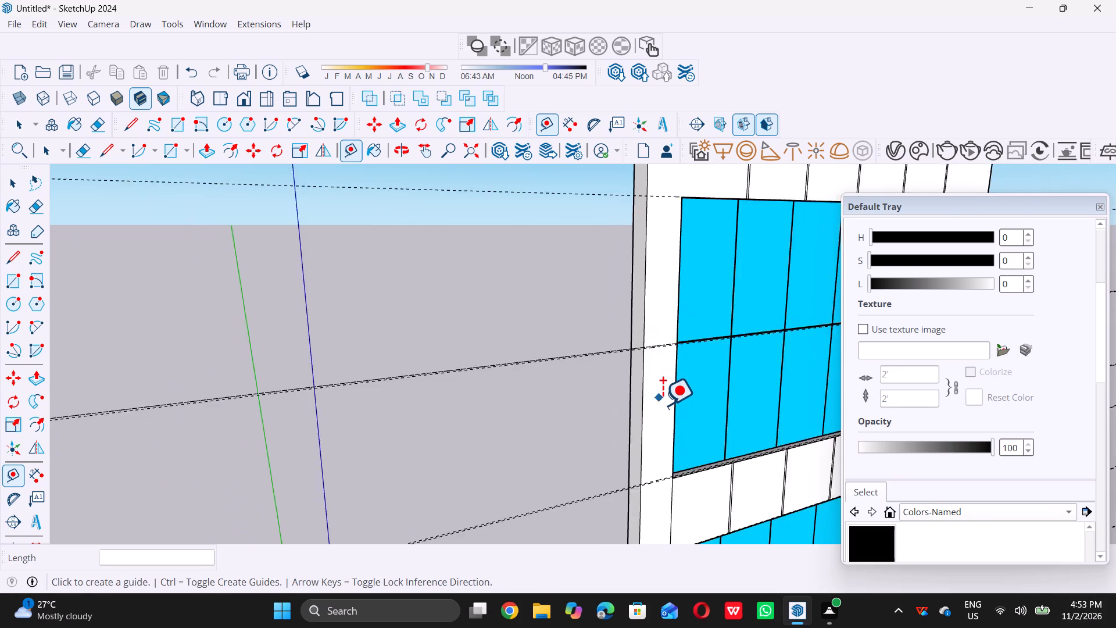
scroll(663, 405, "down", 4)
scroll(659, 303, "down", 1)
scroll(661, 291, "up", 13)
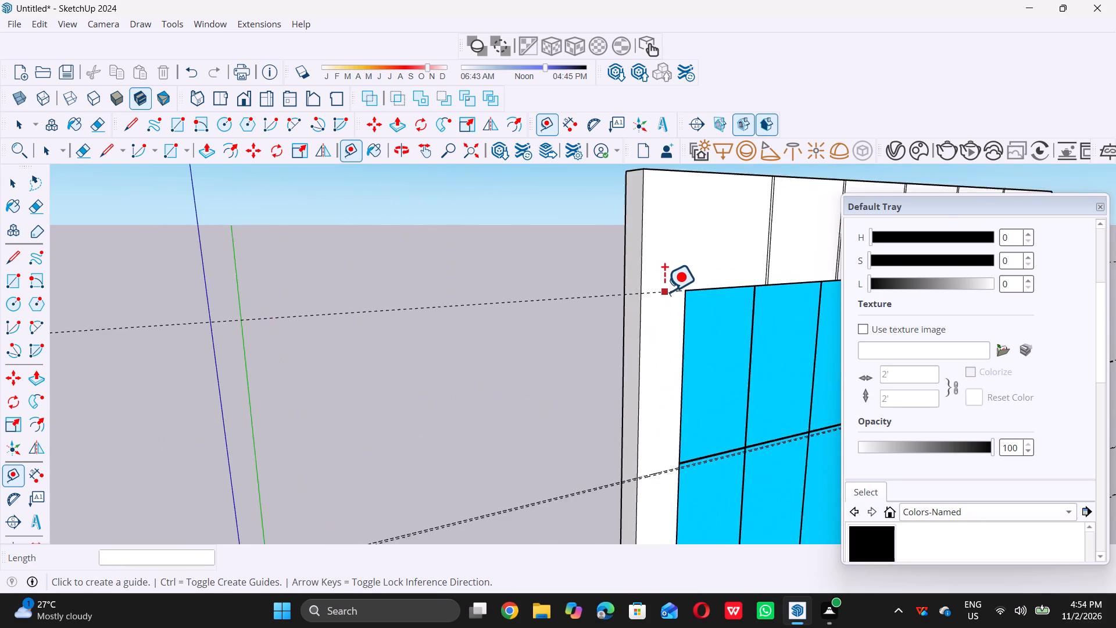
scroll(664, 291, "up", 6)
double_click(660, 295)
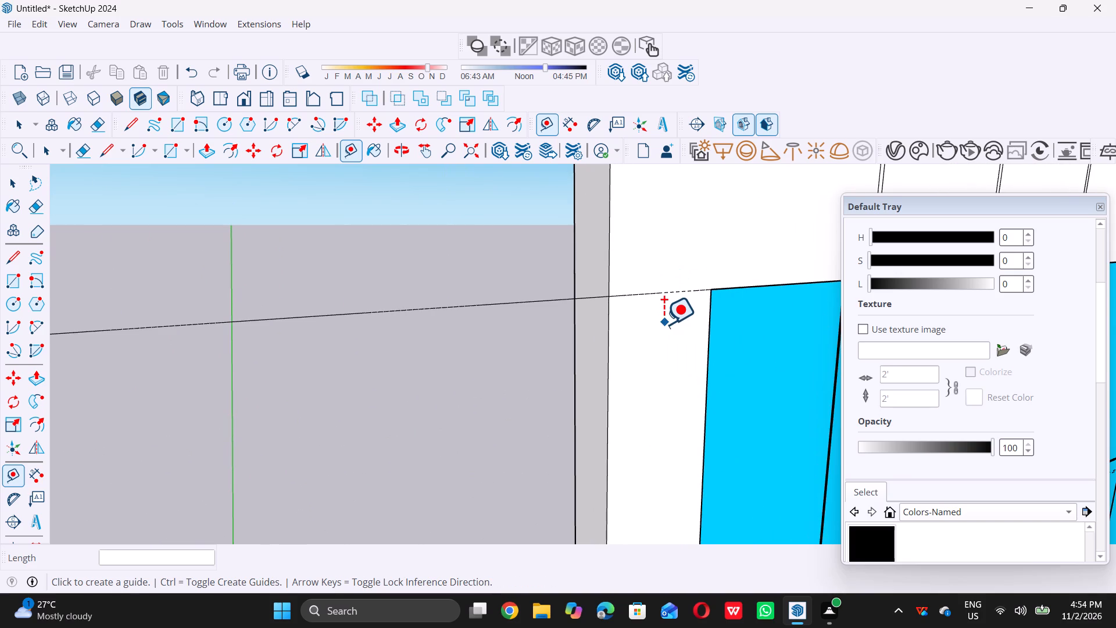
key("ctrl+z")
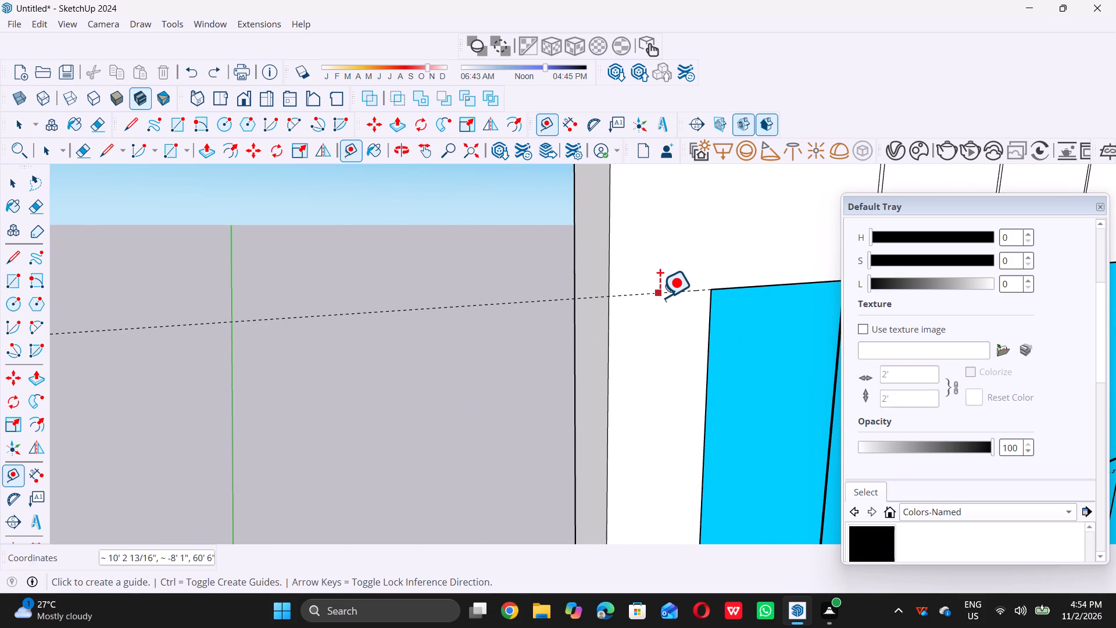
double_click(660, 295)
key("ctrl+z")
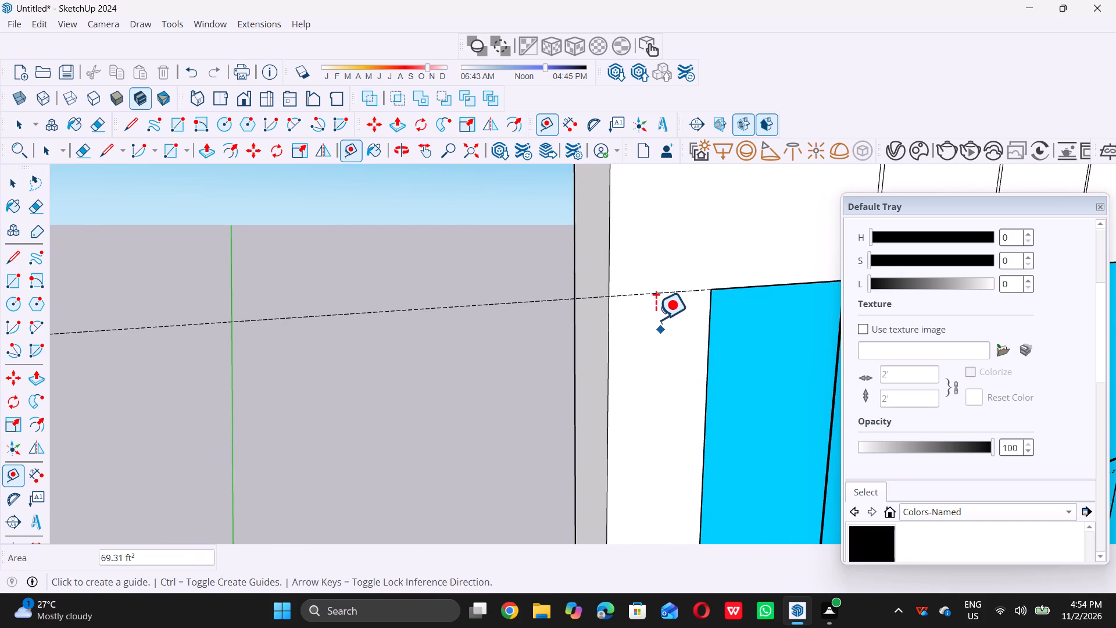
left_click(656, 294)
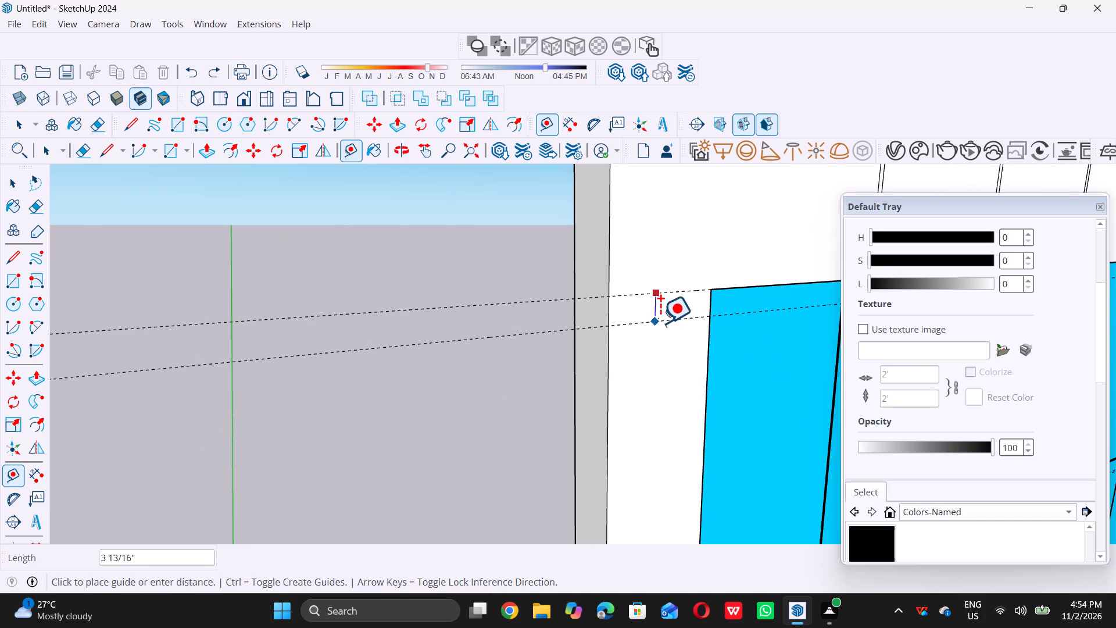
type("0.5")
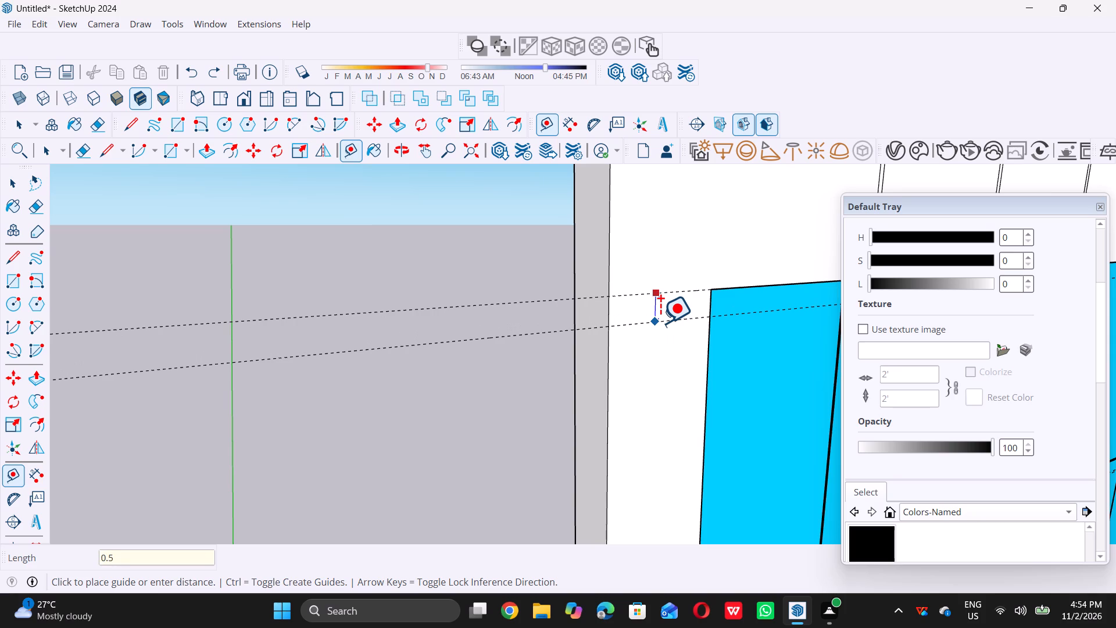
key("shift+quotedbl")
key("Return")
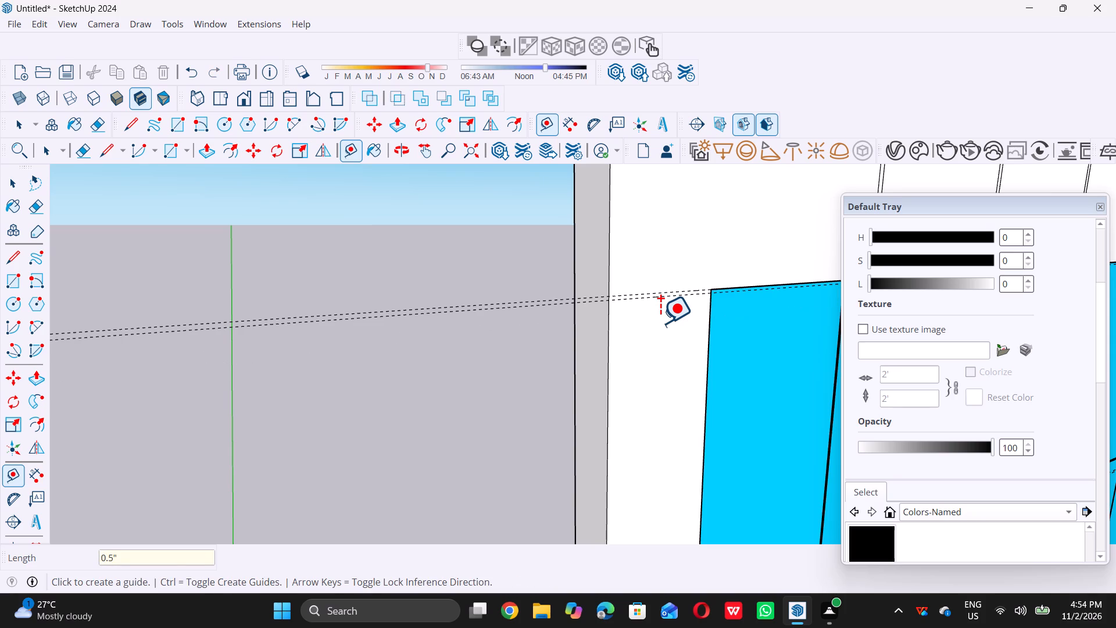
Draw a 1/2" by 1' 5" rectangle between the paired top-edge guides, from the wall's left edge to the topmost window.
key("space")
key("r")
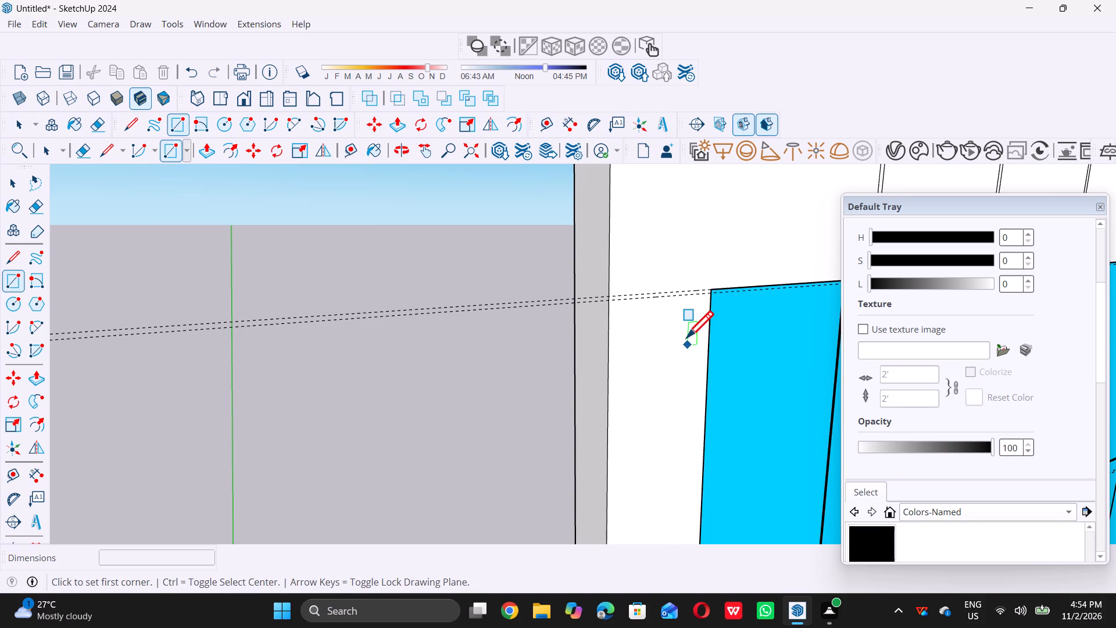
scroll(688, 335, "up", 5)
scroll(588, 316, "up", 6)
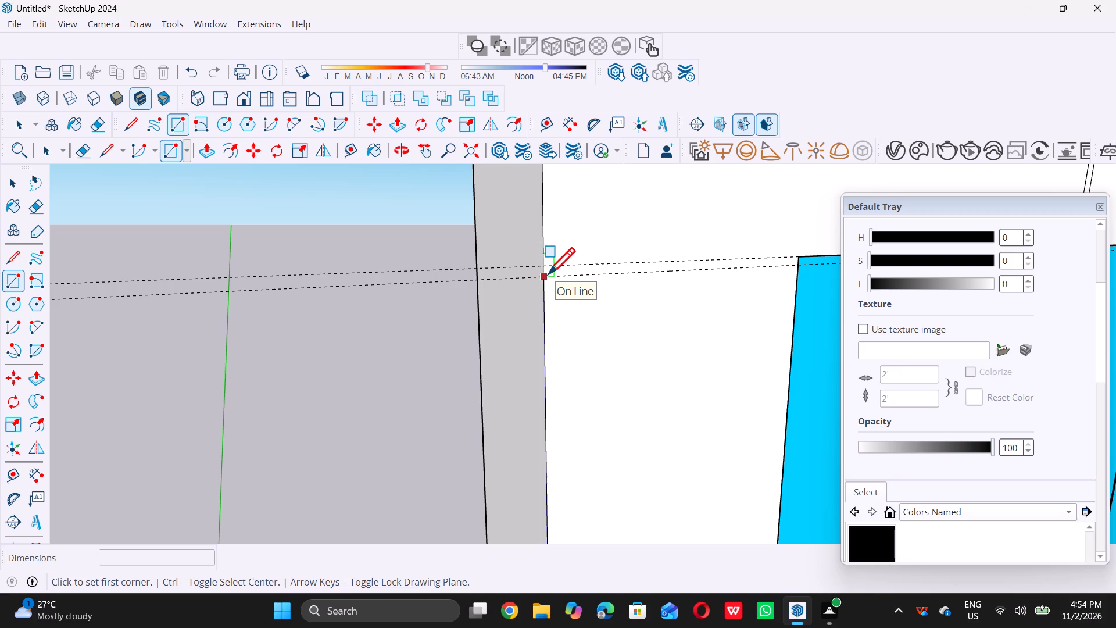
double_click(548, 274)
scroll(548, 274, "down", 4)
scroll(725, 264, "up", 4)
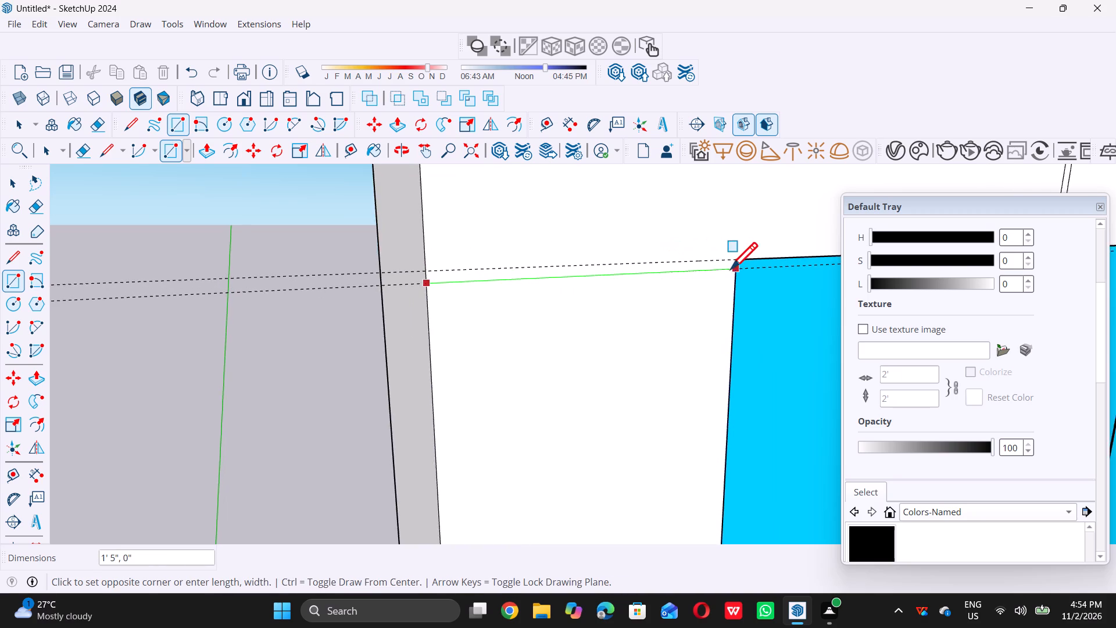
scroll(731, 269, "up", 3)
left_click(738, 258)
scroll(470, 311, "down", 3)
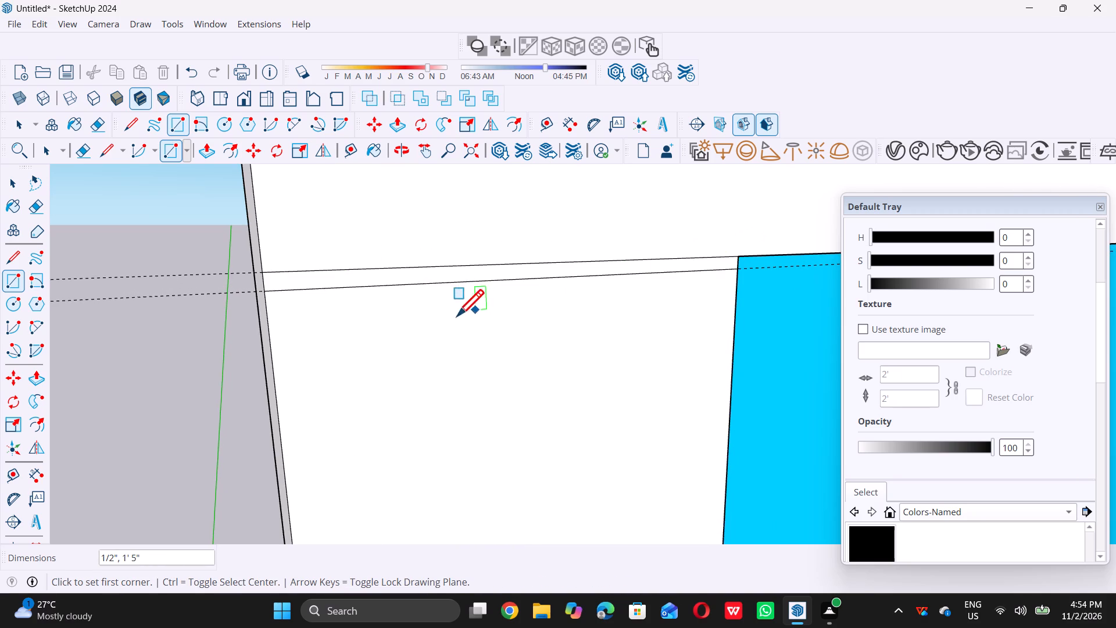
Draw a thin rectangle between the same paired top-edge guides, from the topmost window's right side to the wall's right edge.
scroll(457, 316, "down", 20)
scroll(457, 316, "down", 13)
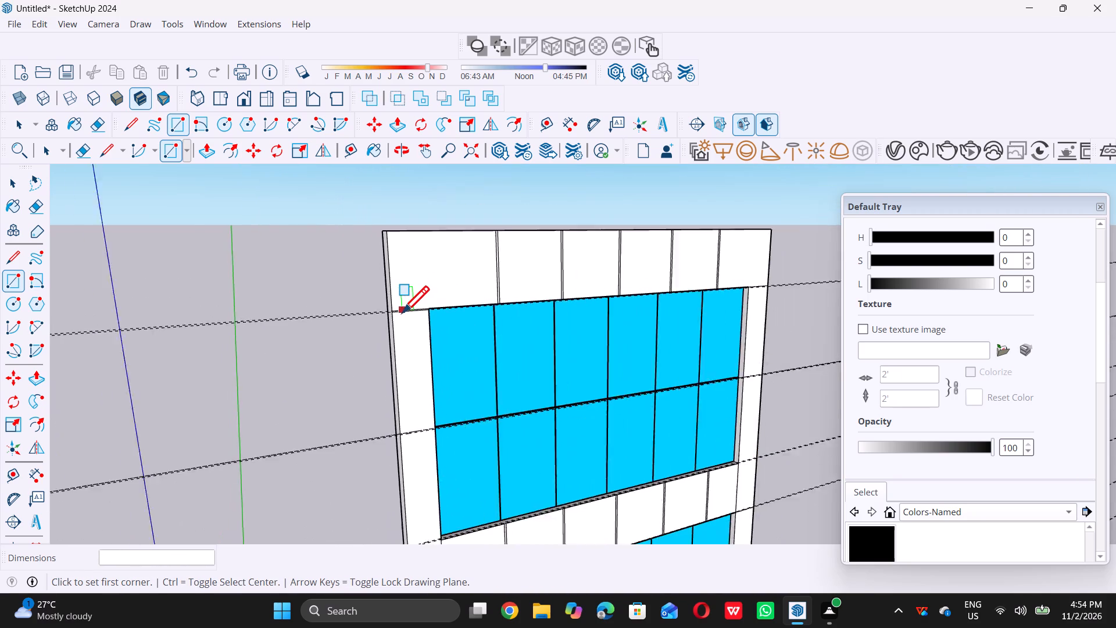
scroll(402, 312, "down", 8)
scroll(667, 307, "up", 5)
scroll(541, 301, "up", 2)
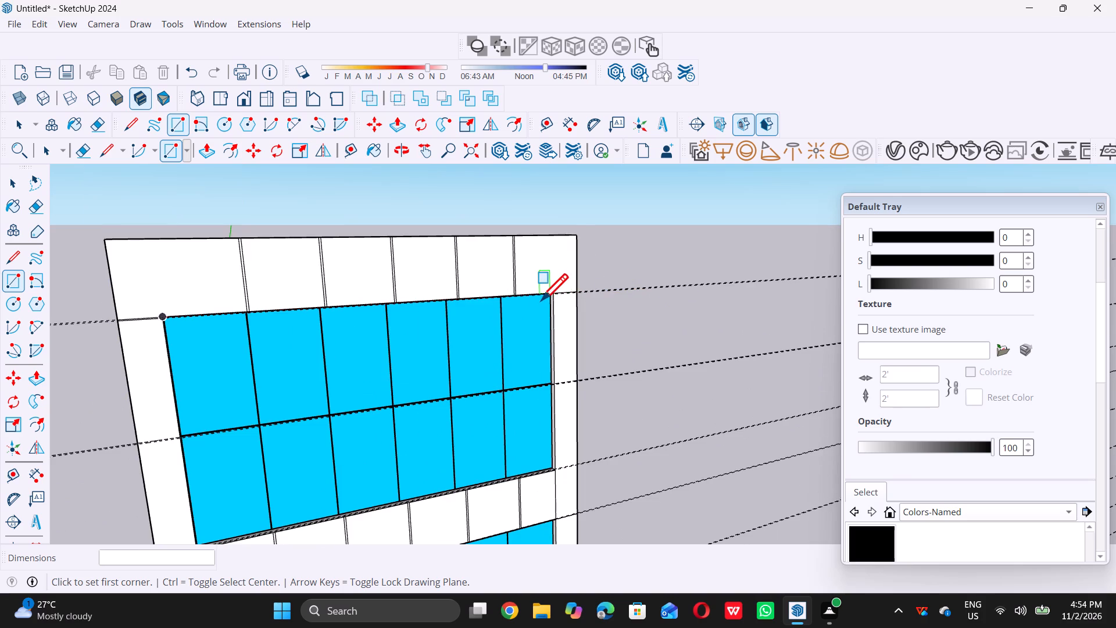
scroll(541, 300, "up", 13)
scroll(565, 288, "up", 9)
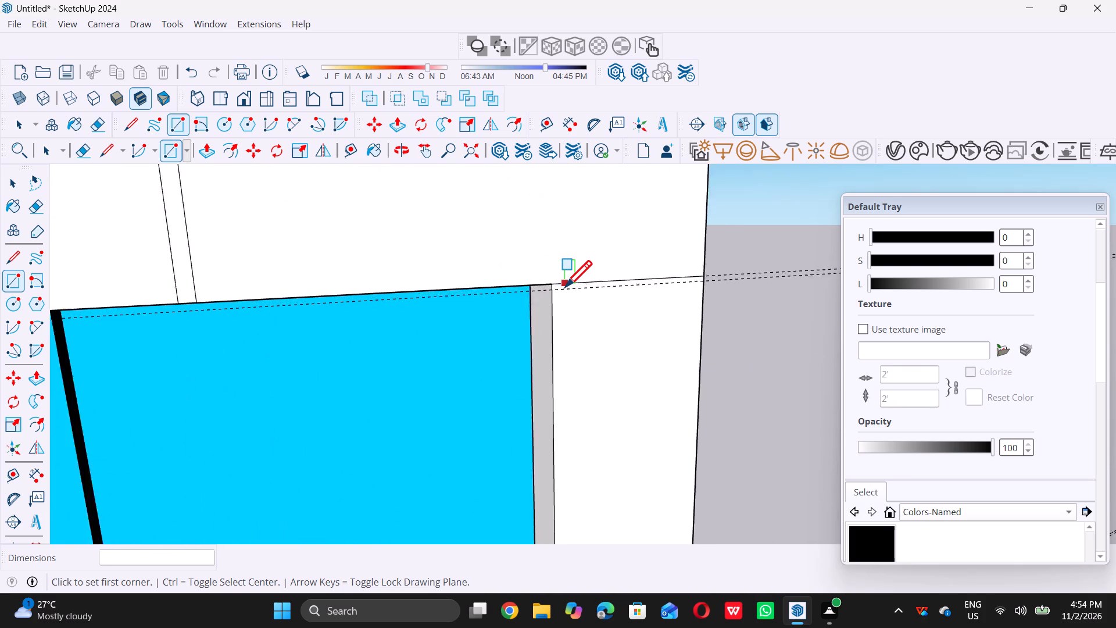
scroll(565, 287, "up", 5)
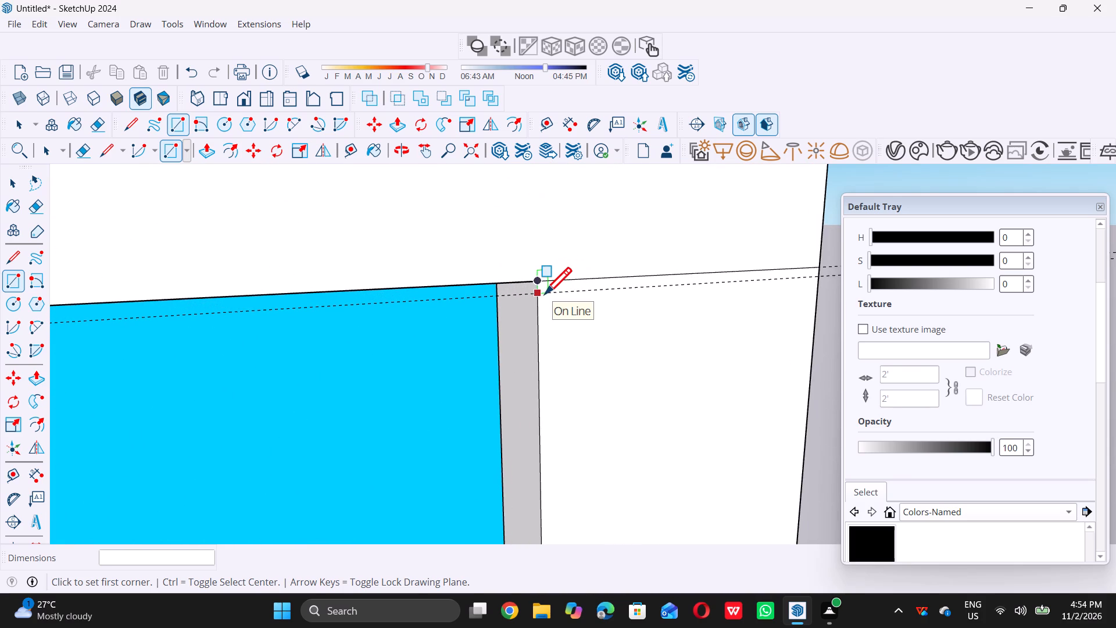
double_click(545, 294)
scroll(545, 294, "down", 5)
scroll(731, 284, "up", 4)
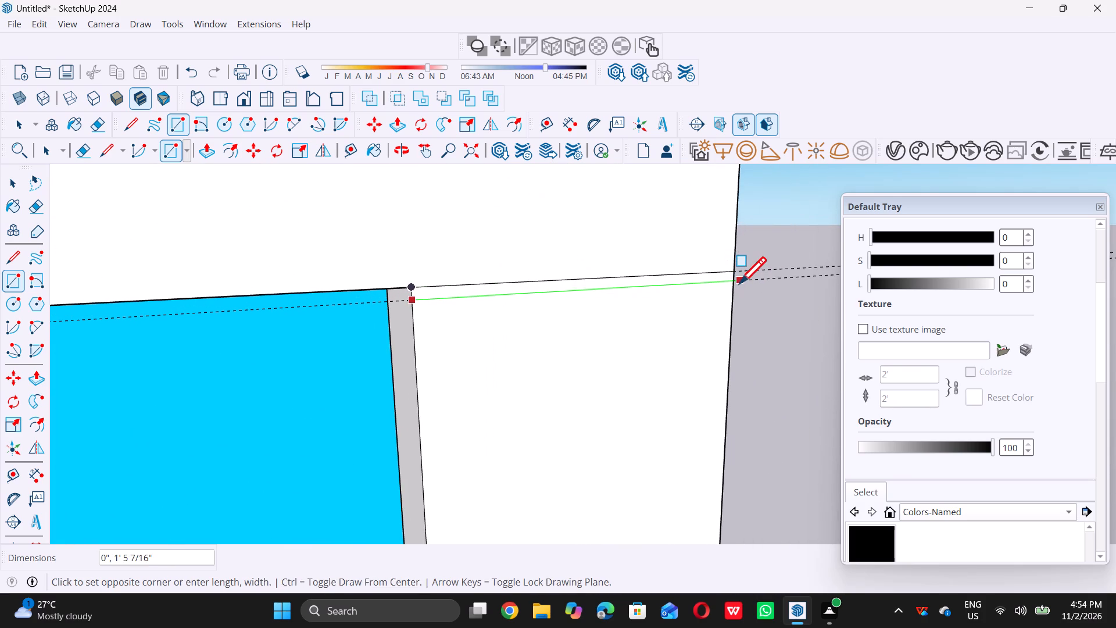
double_click(734, 279)
scroll(707, 299, "down", 7)
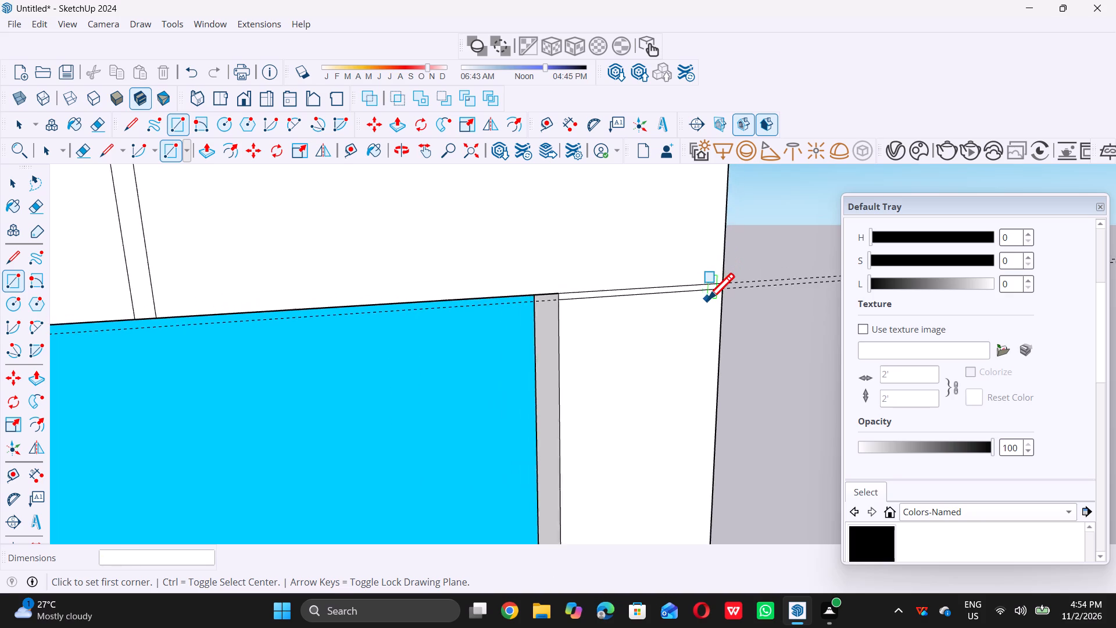
scroll(707, 299, "down", 17)
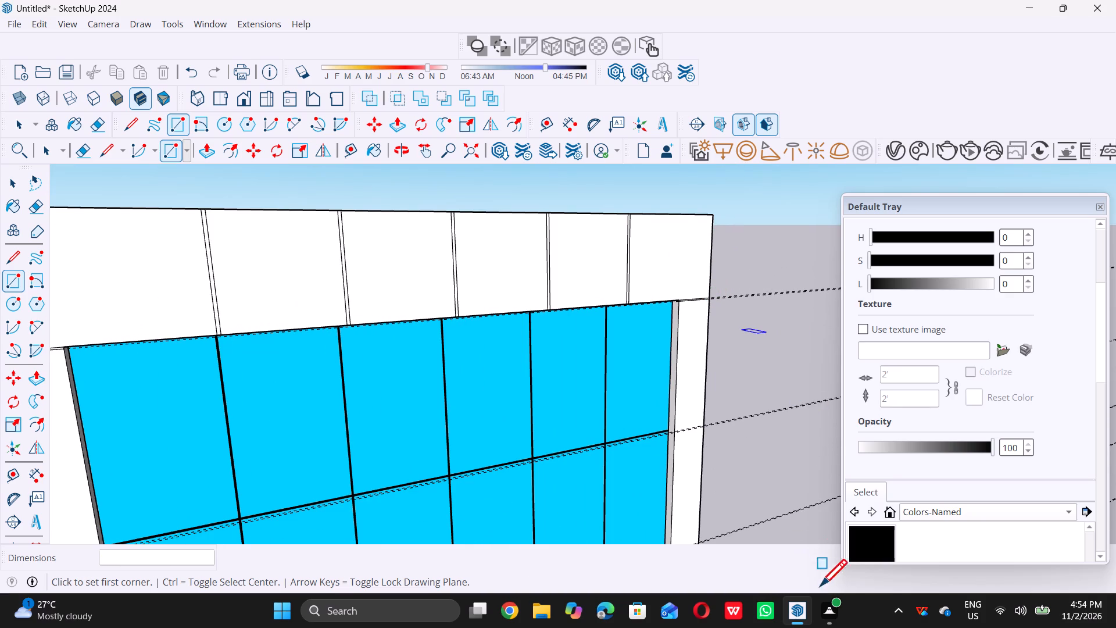
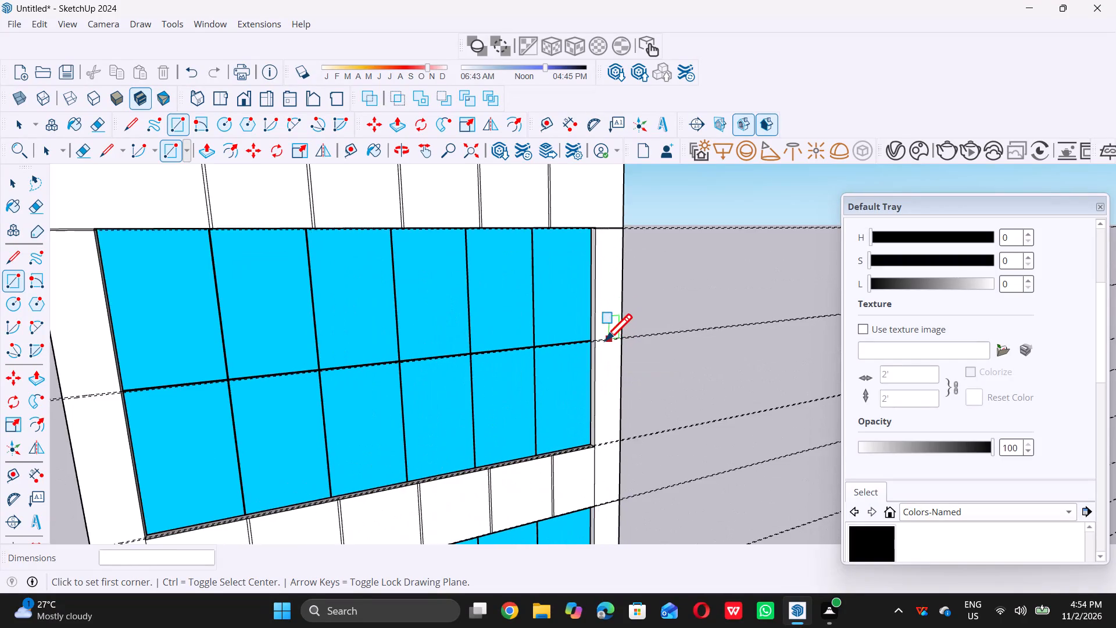
Draw a 1/2" by 1' 5" rectangle between the guides on the right wall strip, level with the top window's middle bar.
scroll(594, 341, "up", 2)
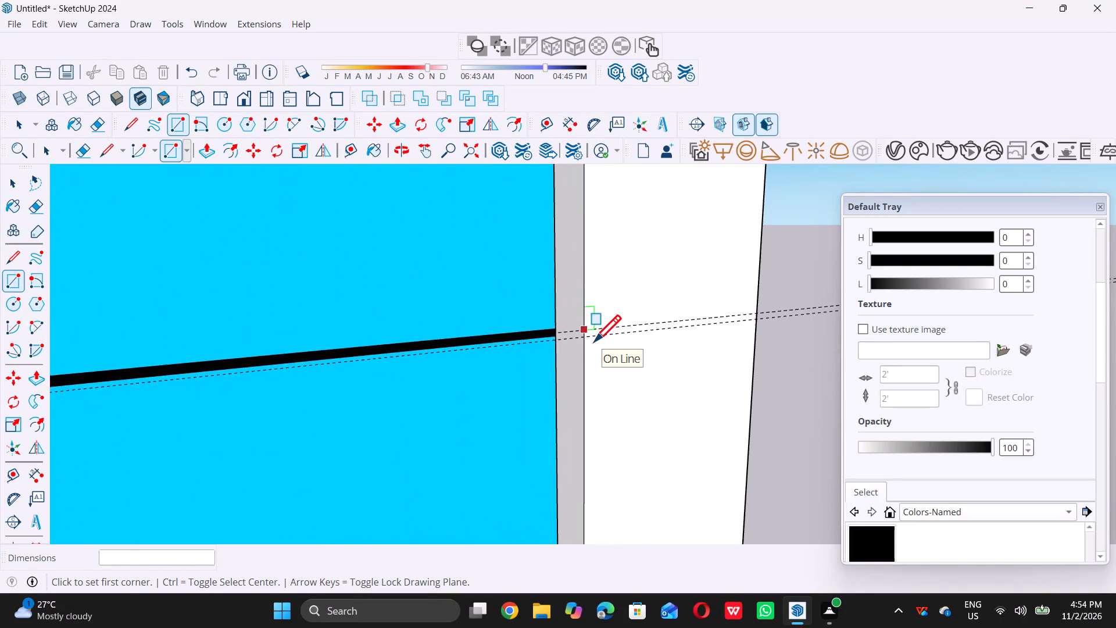
scroll(594, 341, "up", 9)
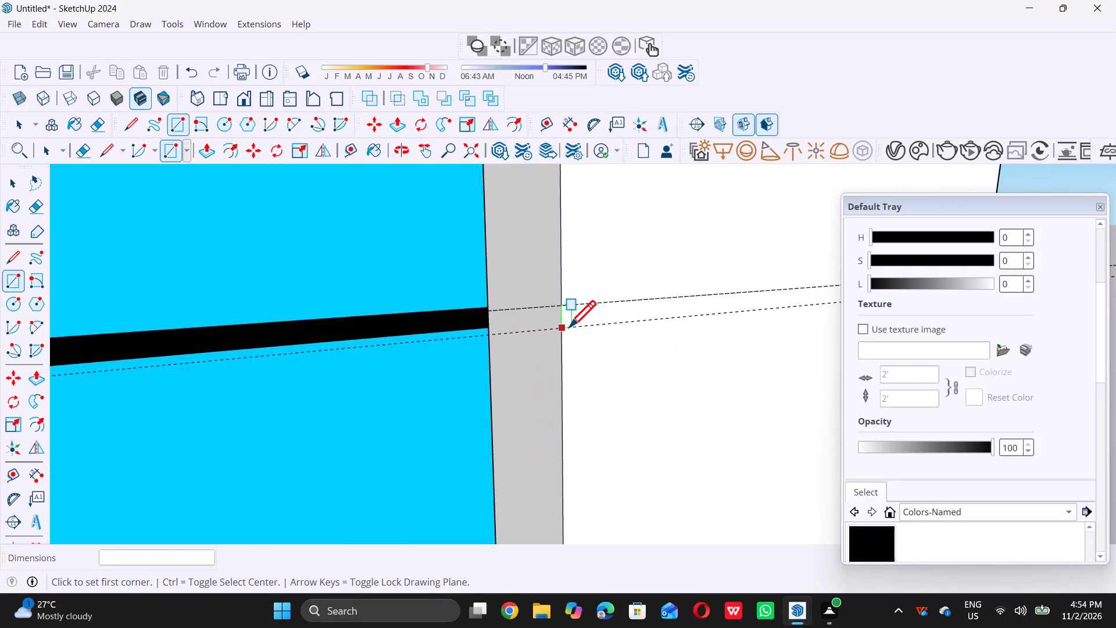
left_click(568, 326)
scroll(568, 326, "down", 14)
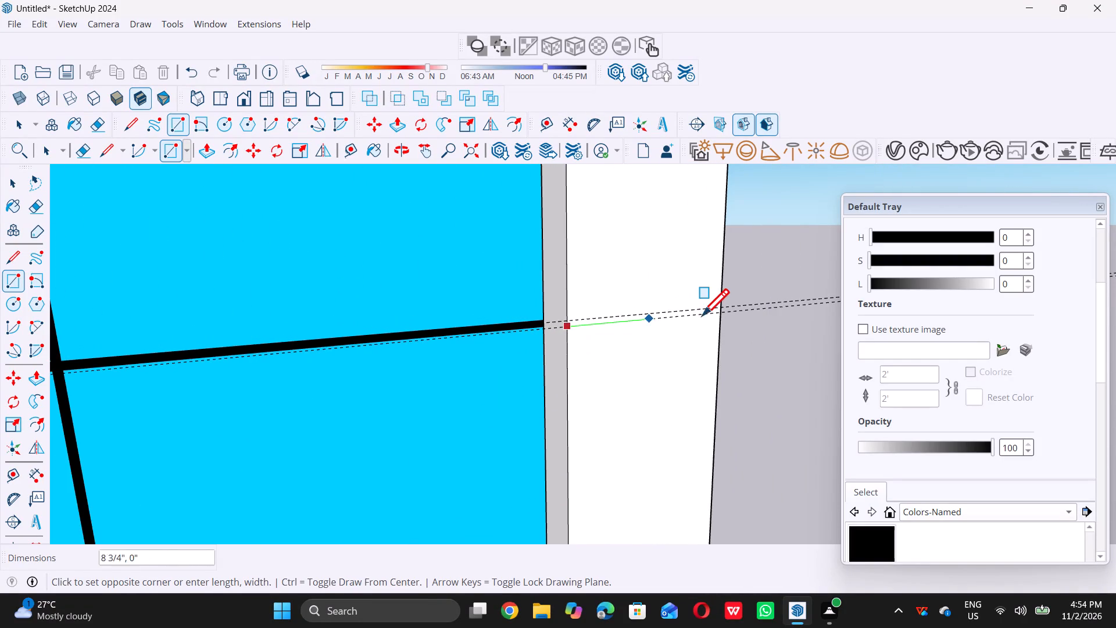
scroll(707, 315, "up", 10)
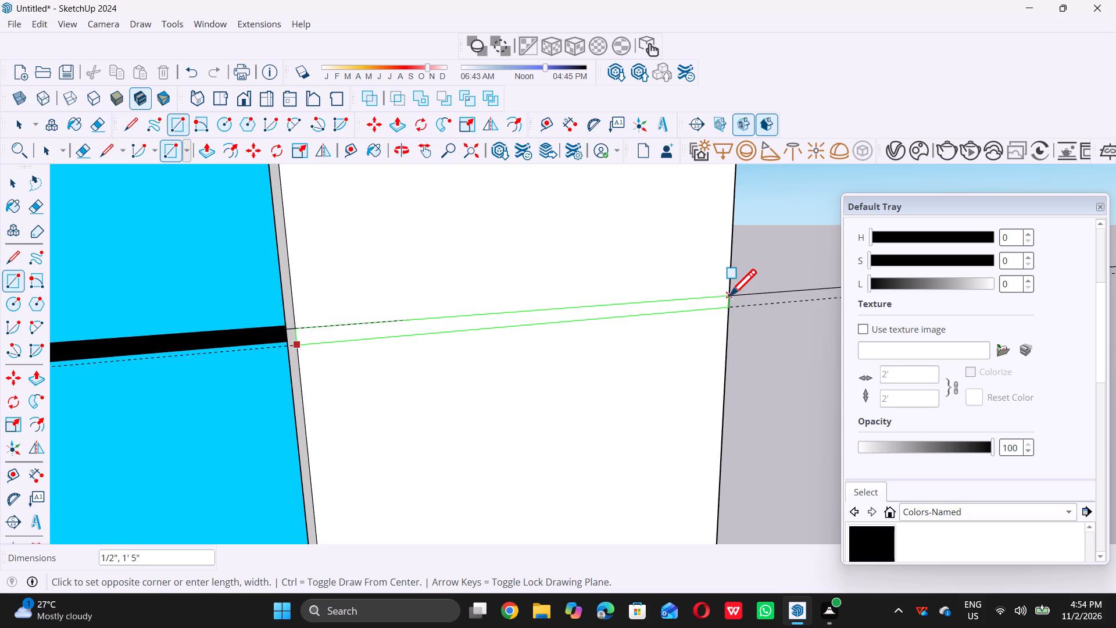
double_click(732, 293)
Draw a matching 1/2" by 1' 5" rectangle on the left wall strip, level with the top window's middle bar.
scroll(663, 319, "down", 16)
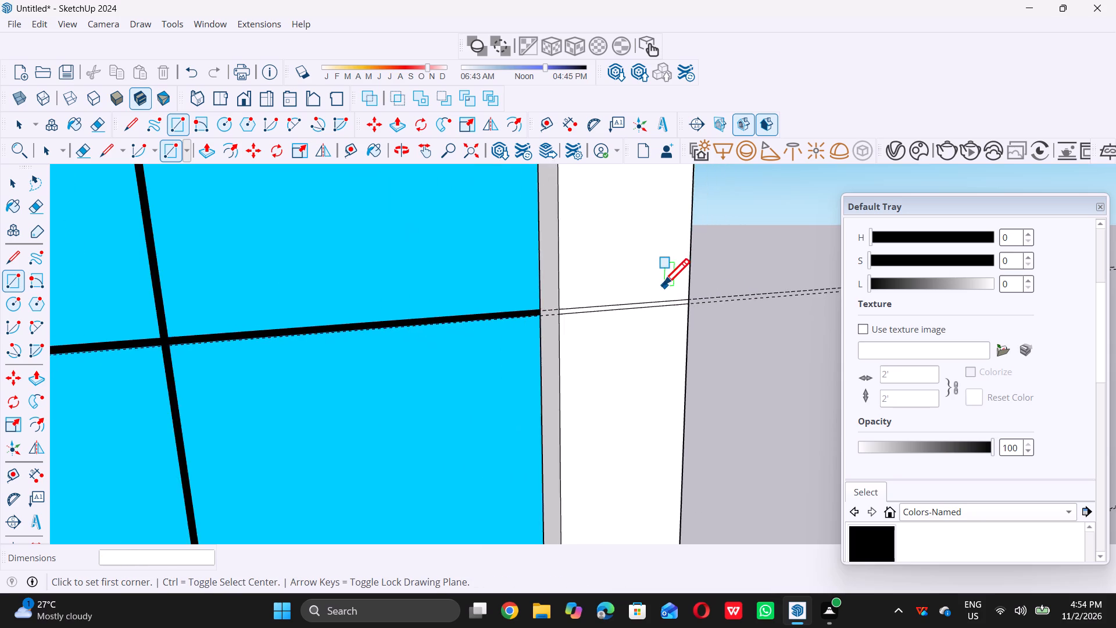
scroll(663, 285, "down", 20)
scroll(663, 285, "down", 8)
scroll(520, 323, "up", 2)
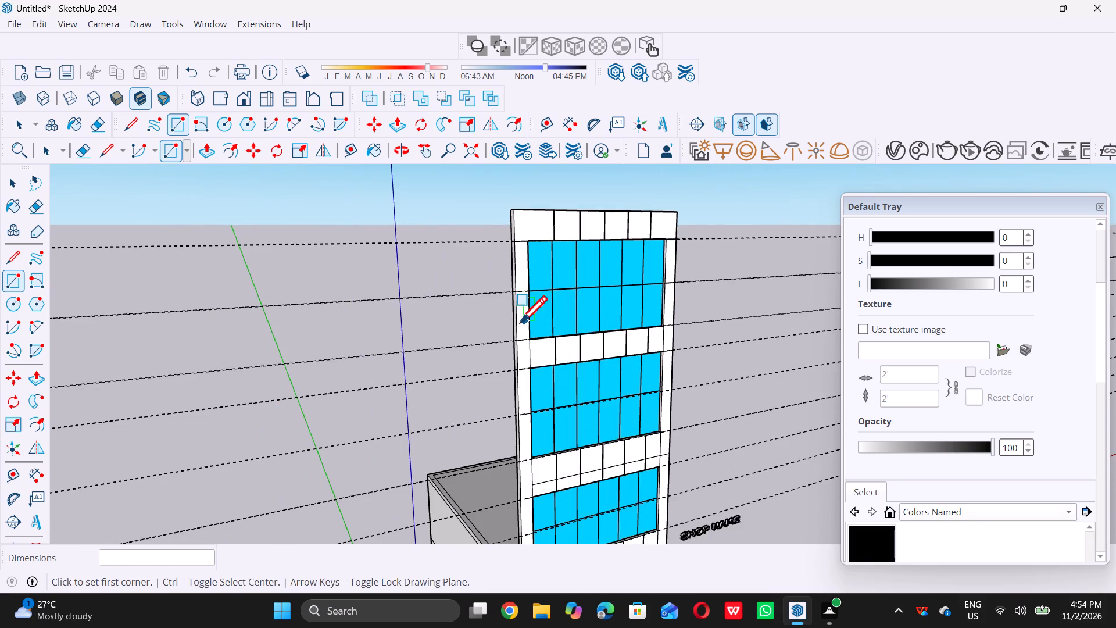
scroll(520, 322, "up", 4)
scroll(519, 262, "up", 16)
scroll(508, 287, "up", 13)
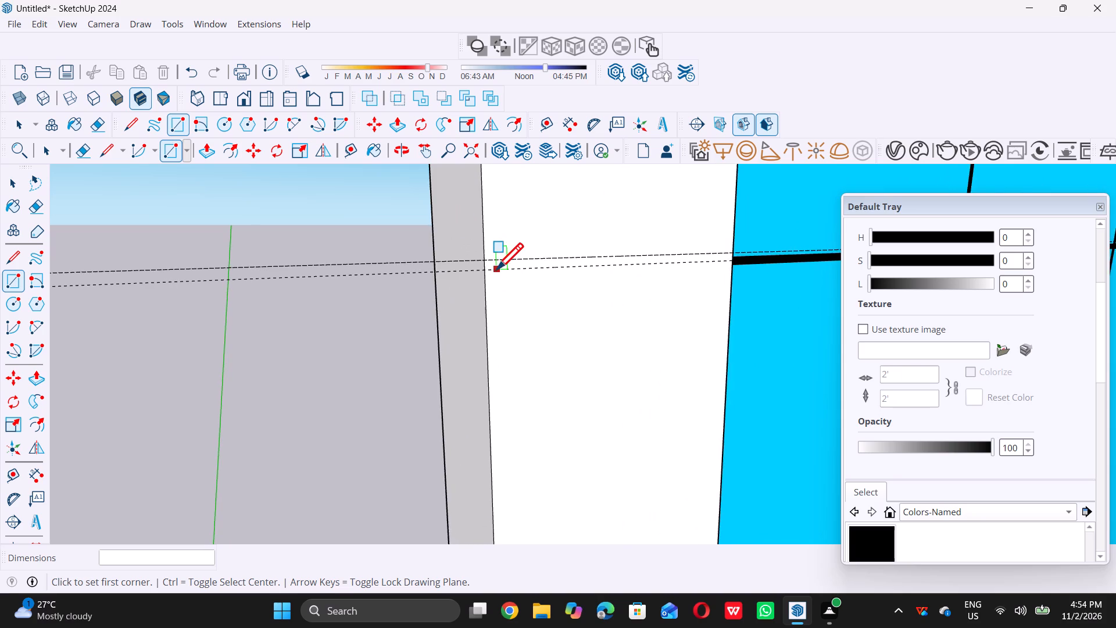
scroll(496, 269, "up", 2)
double_click(480, 270)
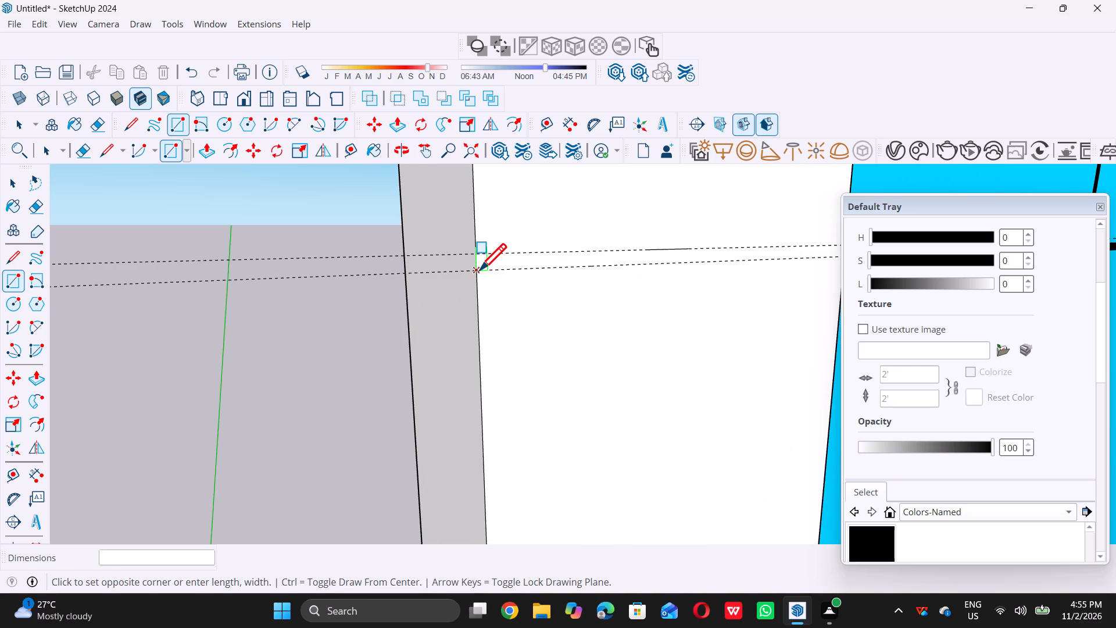
scroll(480, 270, "down", 9)
scroll(623, 263, "up", 5)
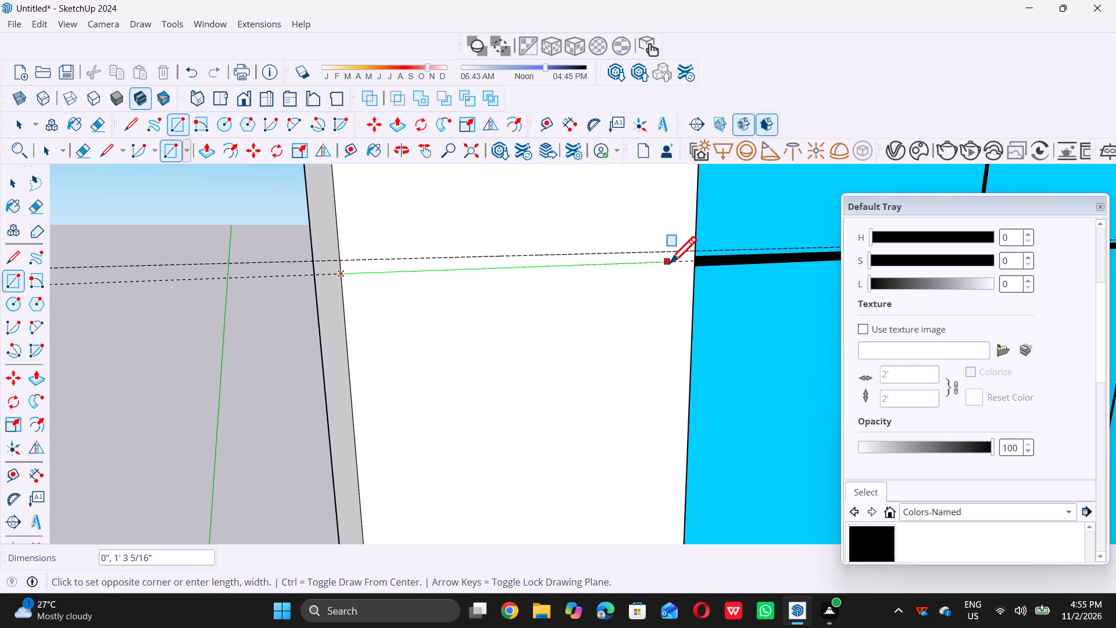
scroll(684, 259, "up", 4)
double_click(699, 245)
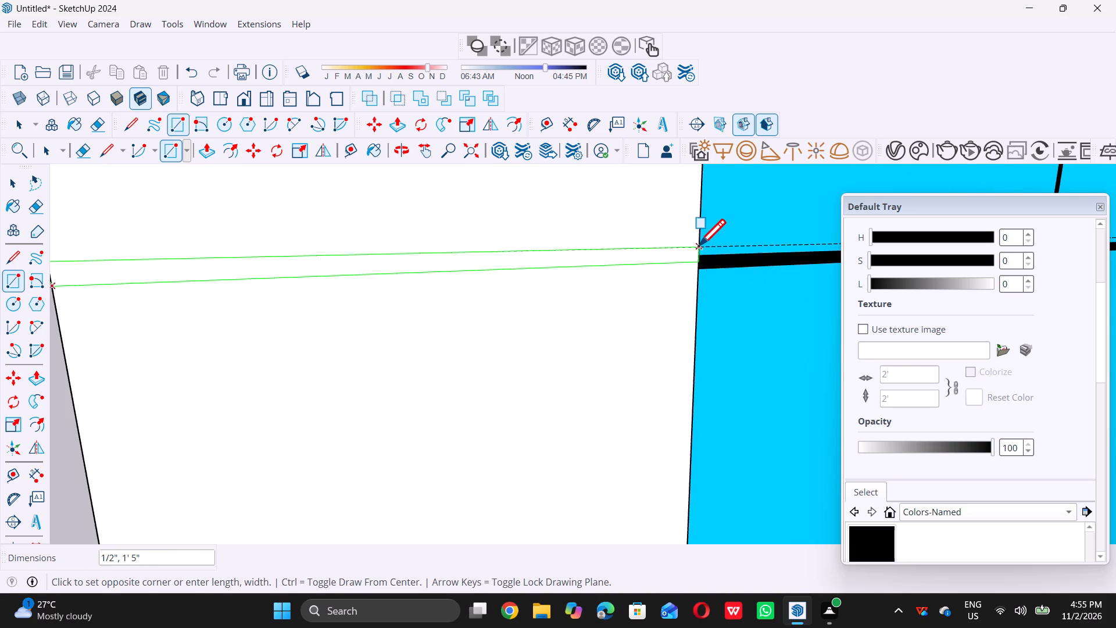
Draw a 1/2" by 1' 5" rectangle between the guides on the left wall strip, at the top window's bottom edge.
scroll(598, 277, "down", 20)
scroll(598, 277, "down", 6)
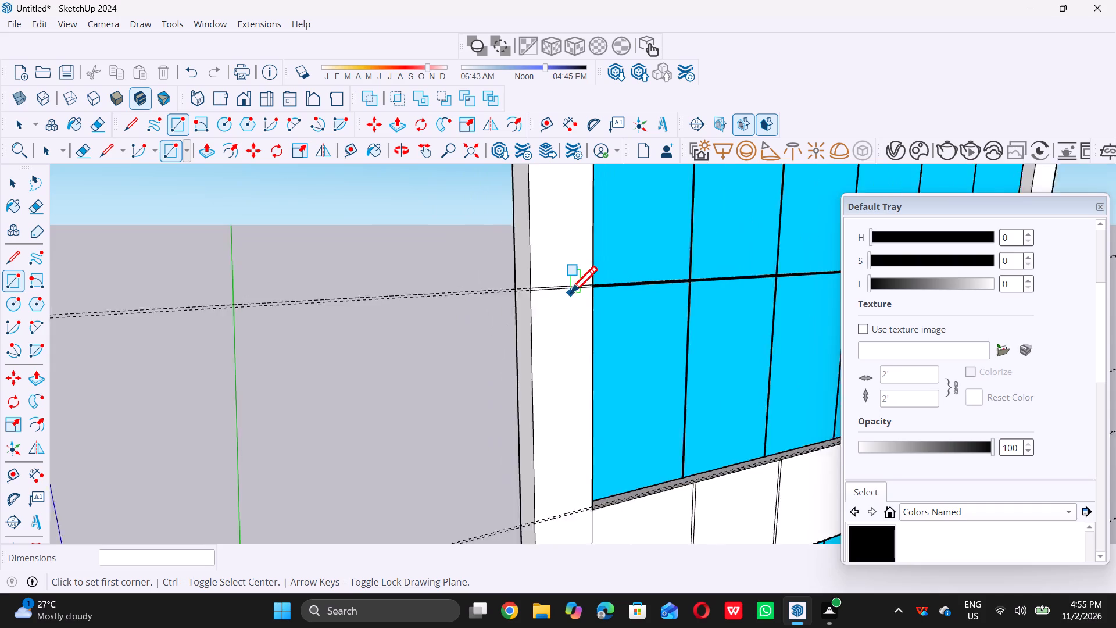
scroll(570, 292, "down", 13)
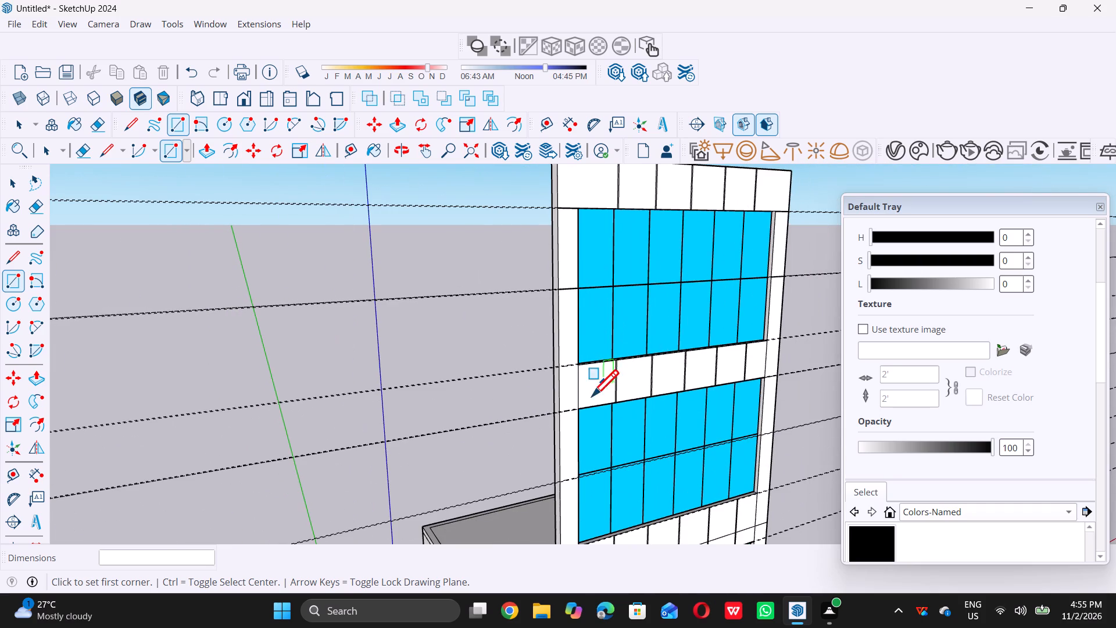
scroll(568, 418, "up", 6)
scroll(573, 359, "up", 13)
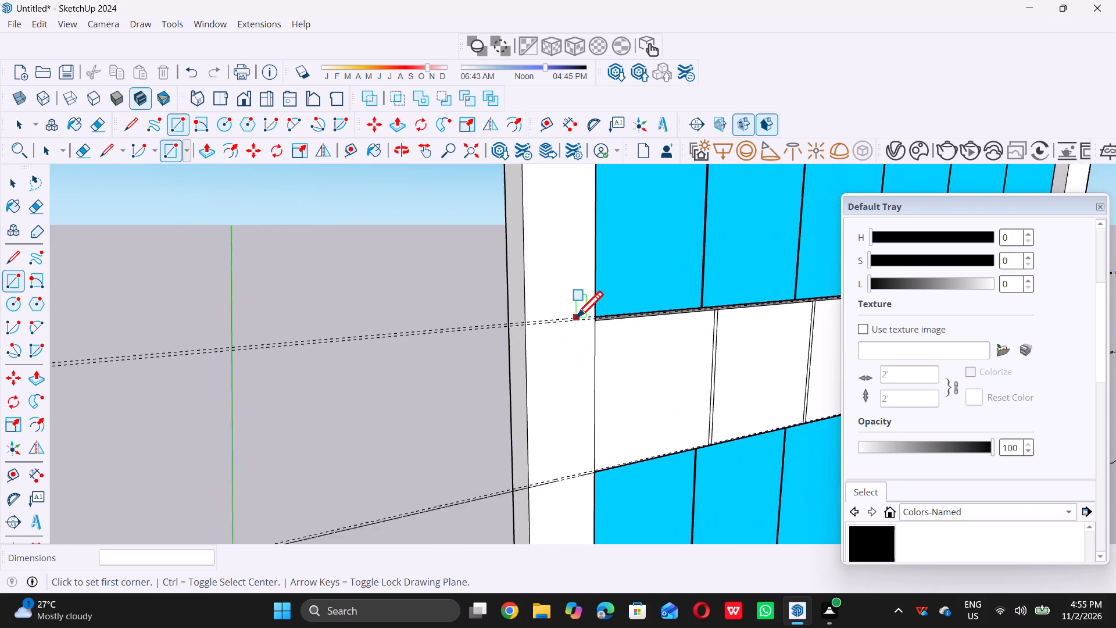
scroll(576, 317, "up", 5)
scroll(460, 334, "up", 4)
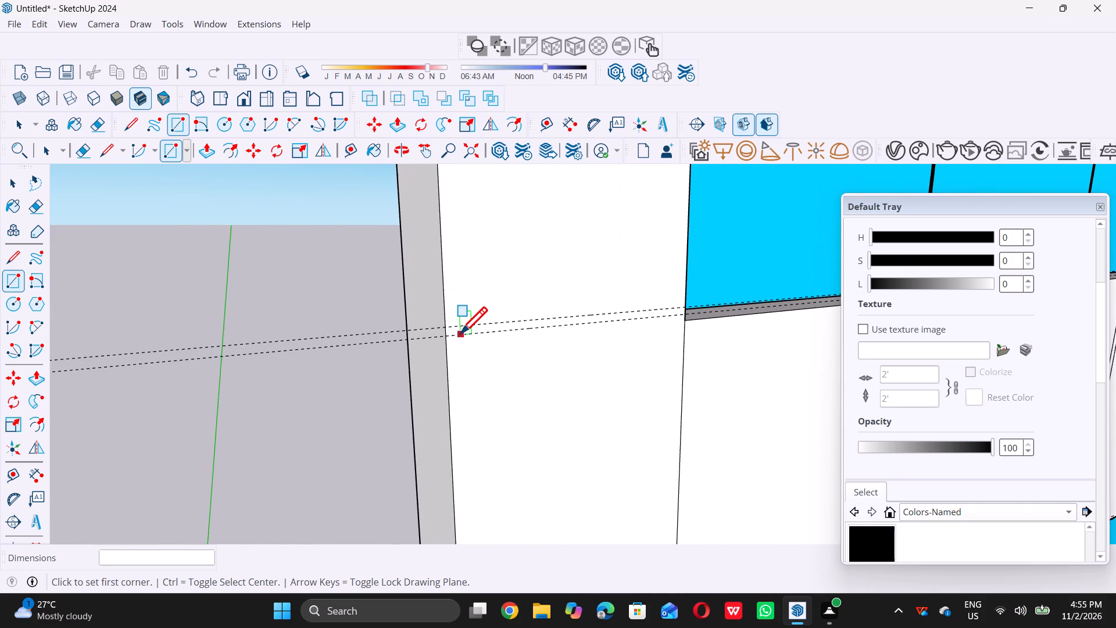
left_click(448, 334)
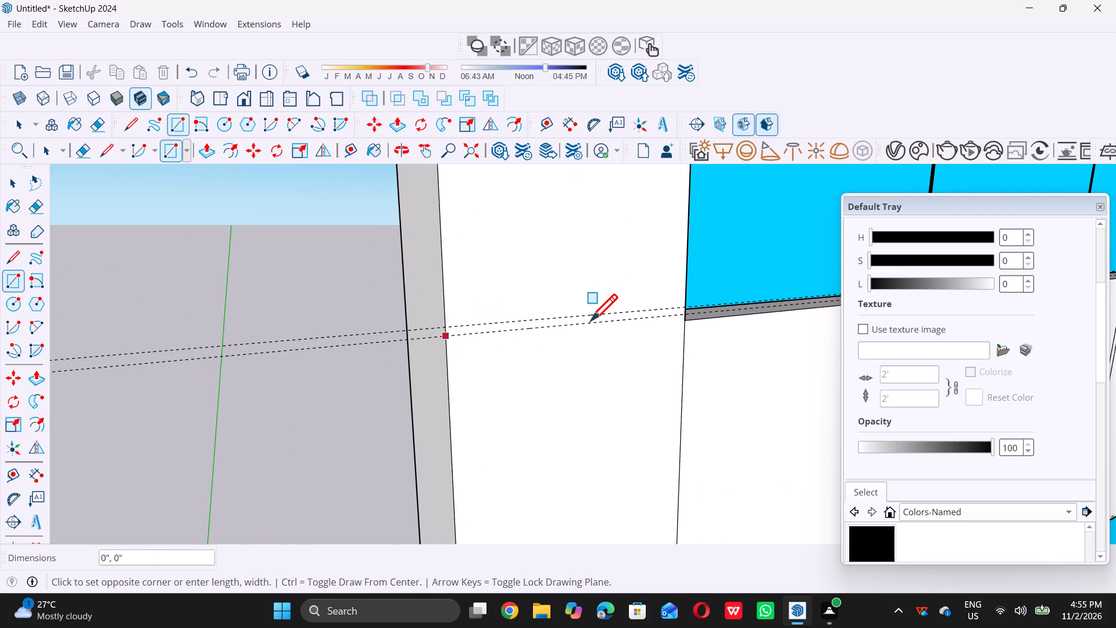
double_click(687, 305)
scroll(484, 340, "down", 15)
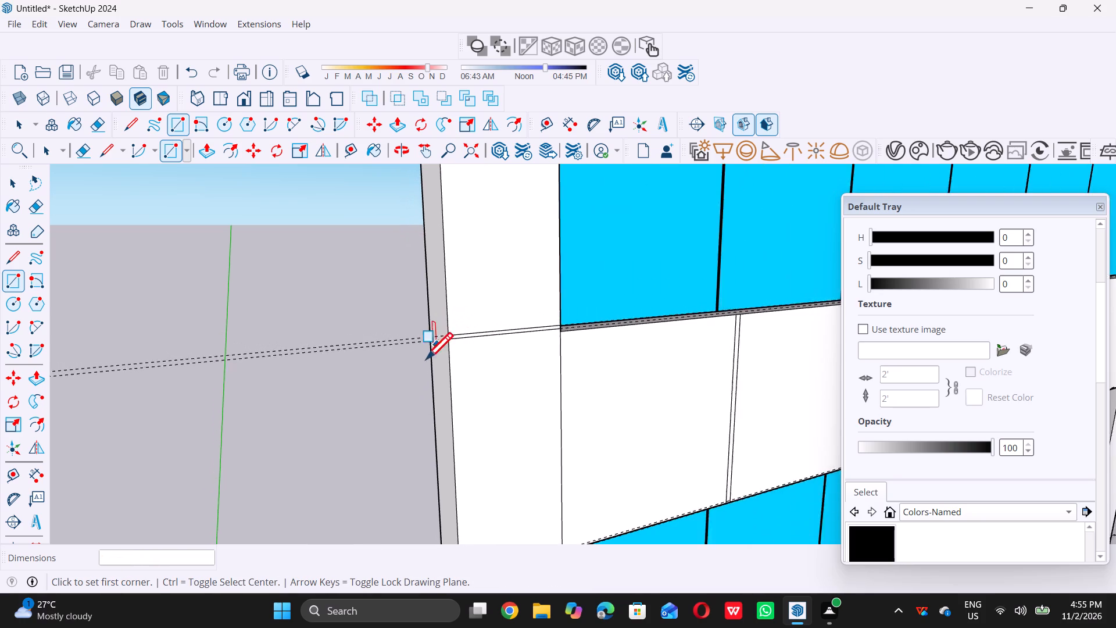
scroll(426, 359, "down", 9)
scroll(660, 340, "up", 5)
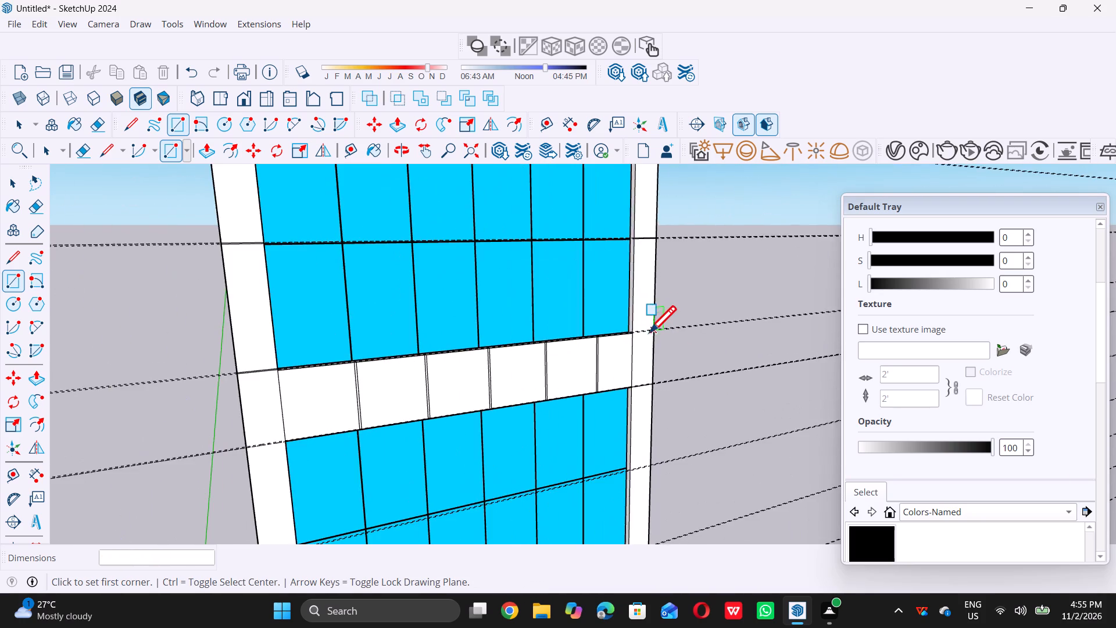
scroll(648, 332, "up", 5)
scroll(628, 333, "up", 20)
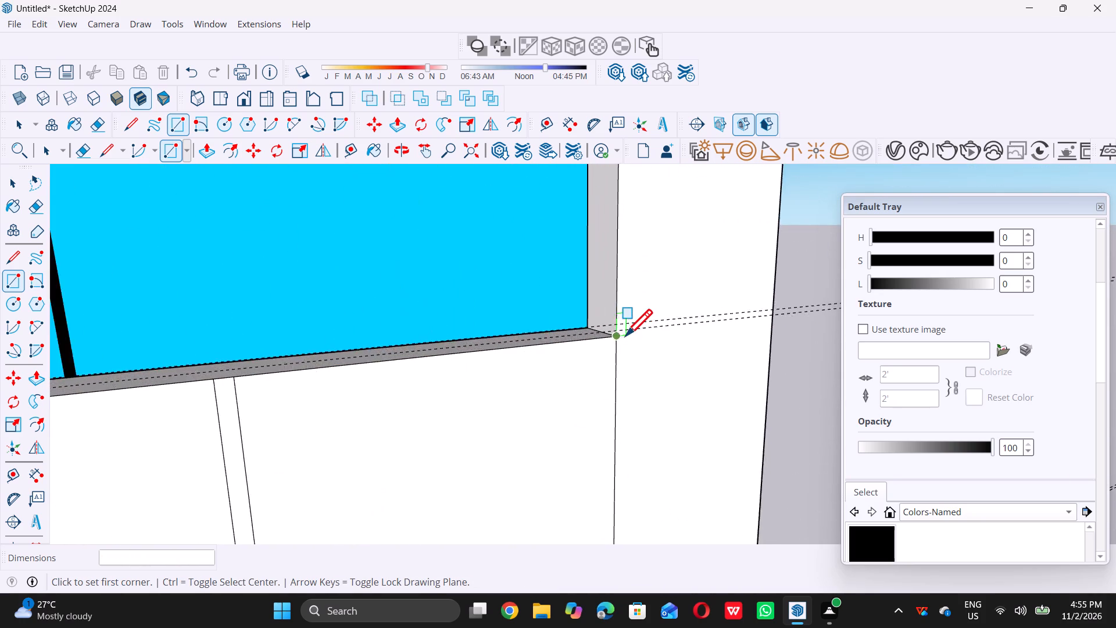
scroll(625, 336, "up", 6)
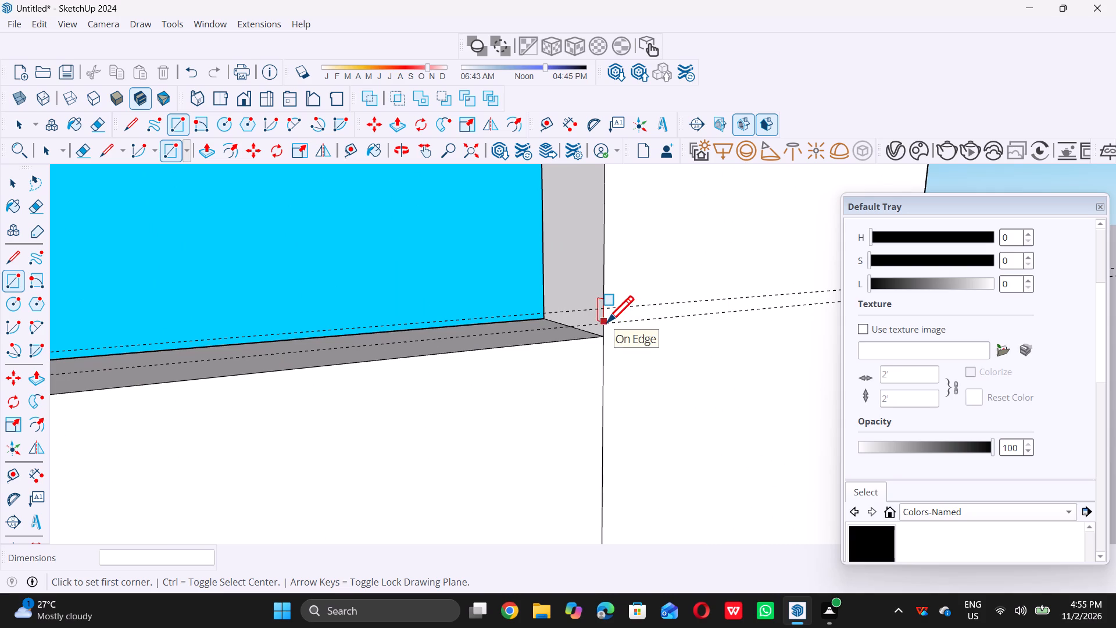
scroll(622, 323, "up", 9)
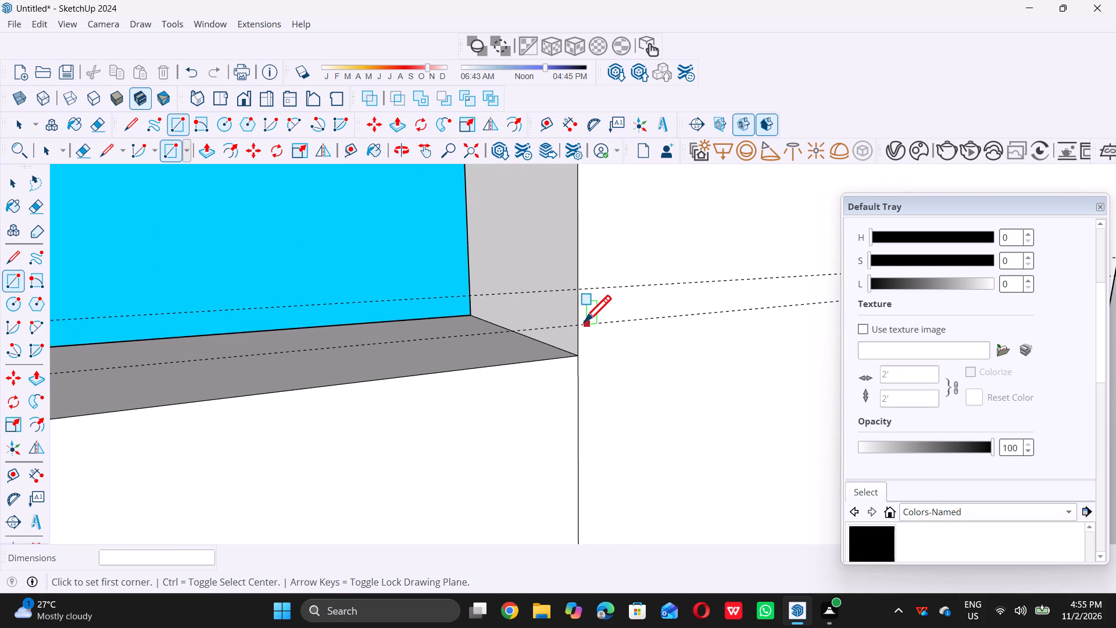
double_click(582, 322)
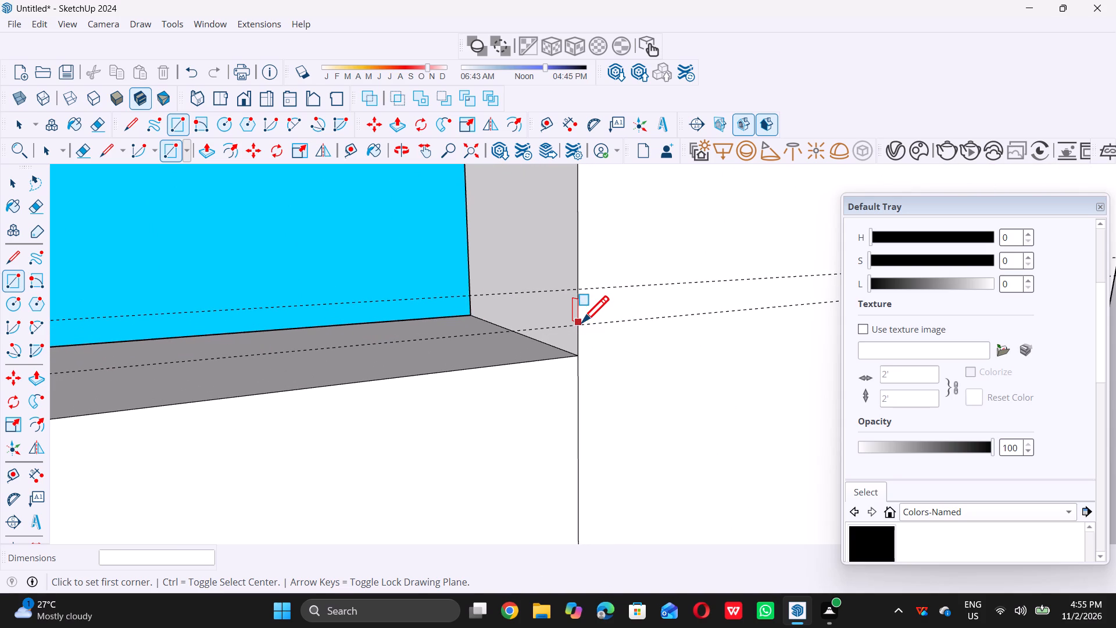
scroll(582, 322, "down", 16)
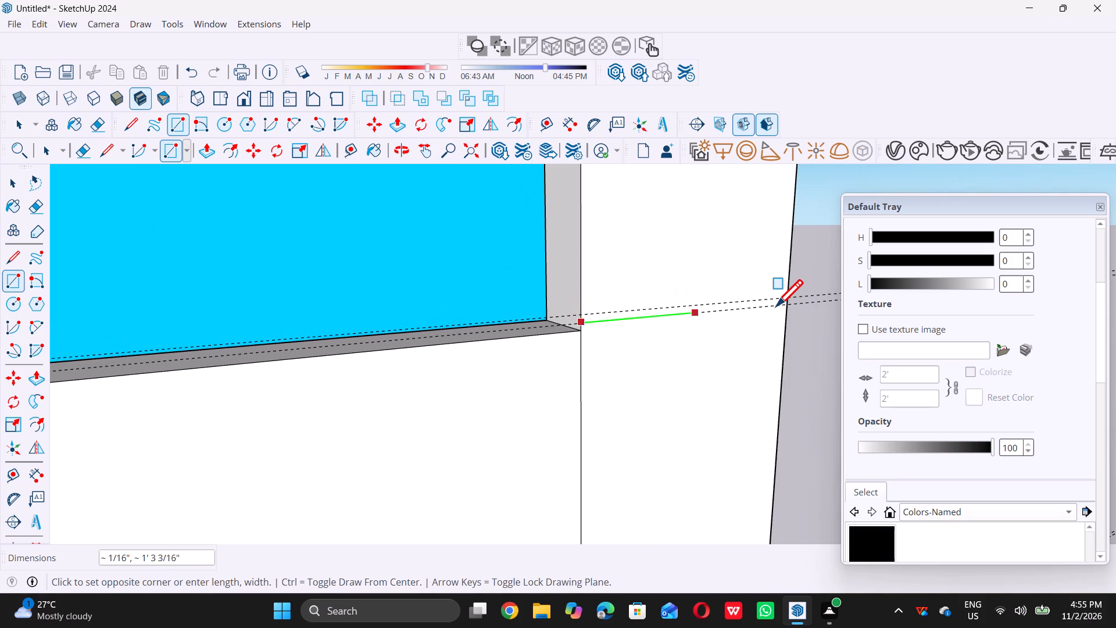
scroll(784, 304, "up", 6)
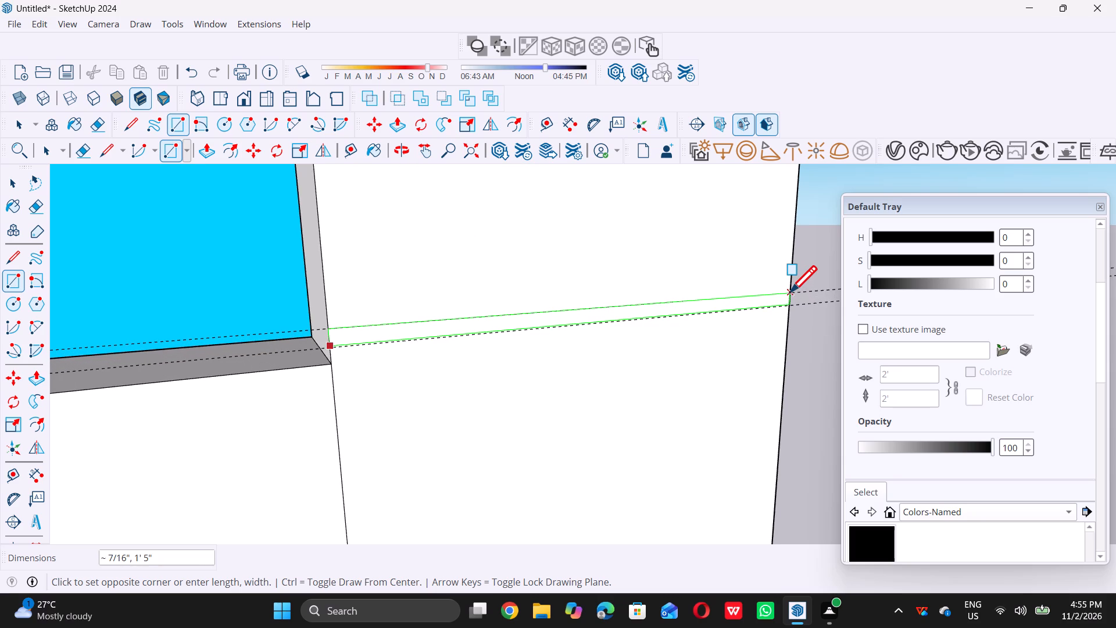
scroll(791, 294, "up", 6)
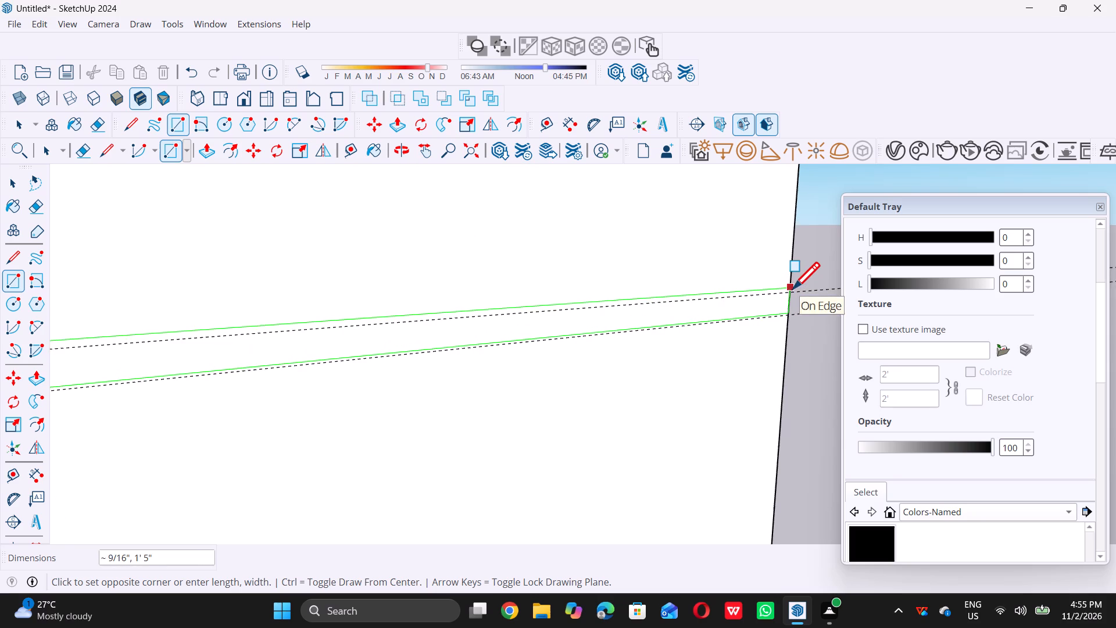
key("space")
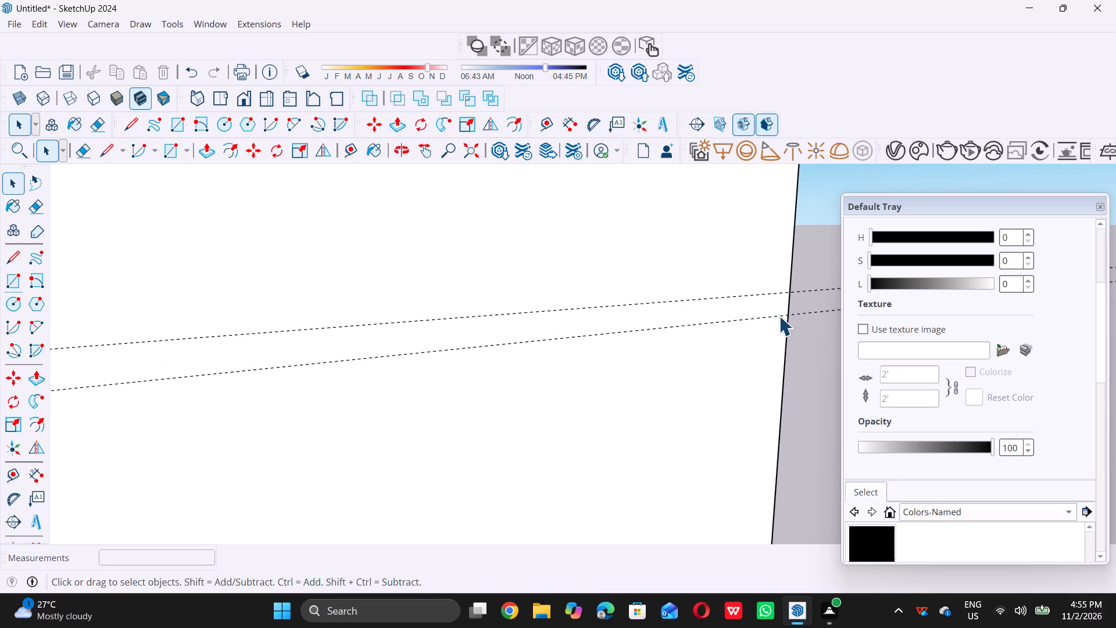
Draw a 1/2" by 1' 5" rectangle between the guides on the right wall strip, at the top window's bottom edge.
key("r")
scroll(752, 341, "down", 9)
scroll(424, 377, "up", 5)
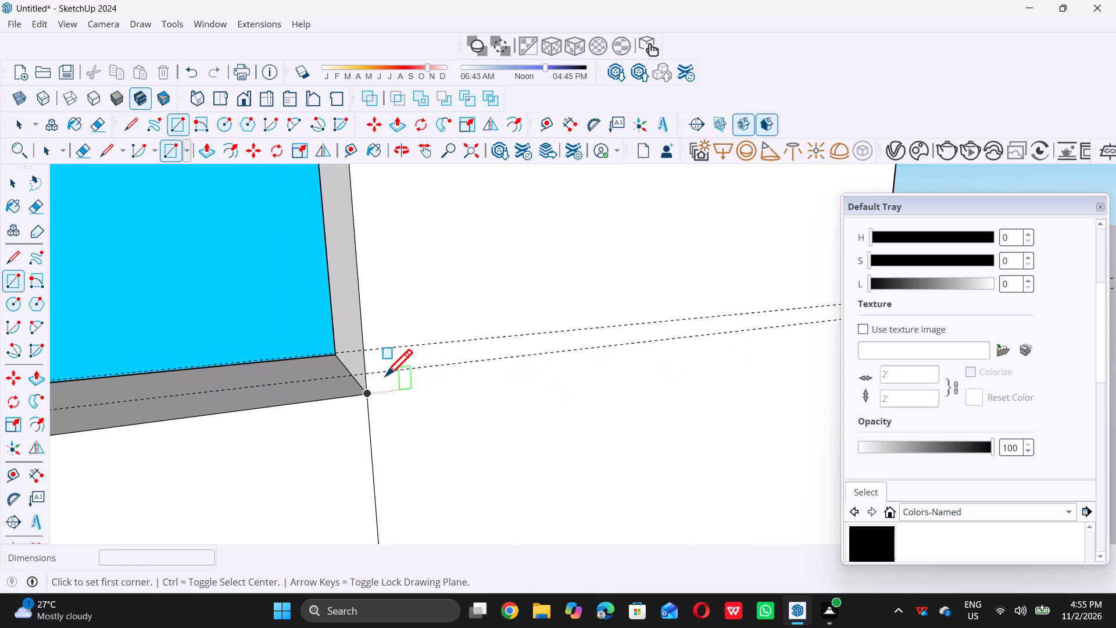
scroll(375, 371, "up", 5)
left_click(356, 372)
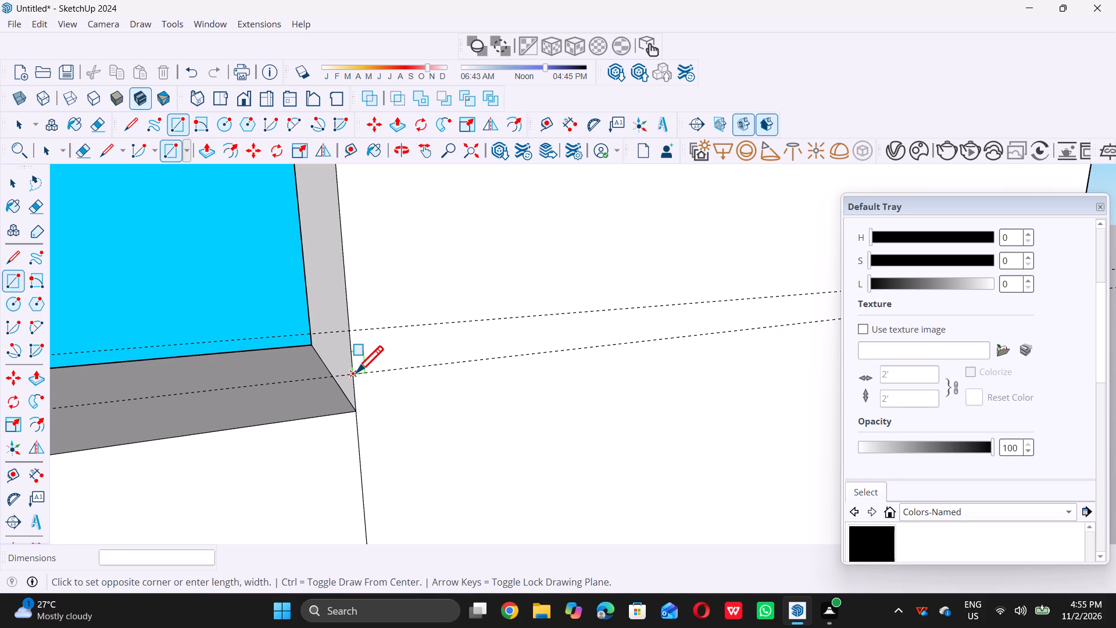
scroll(356, 372, "down", 18)
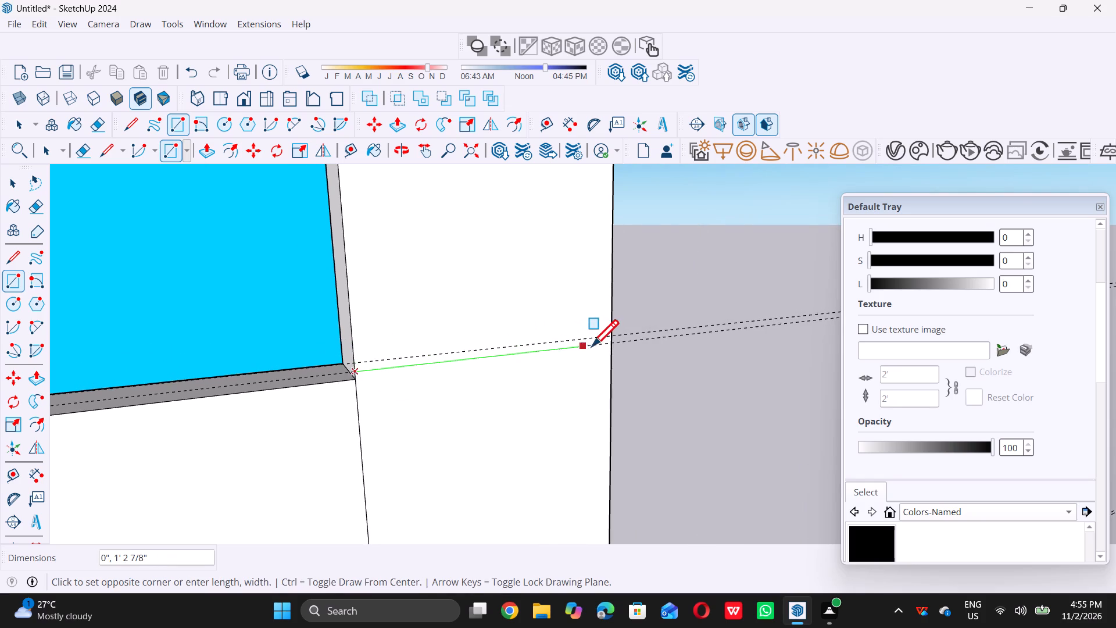
scroll(598, 347, "up", 10)
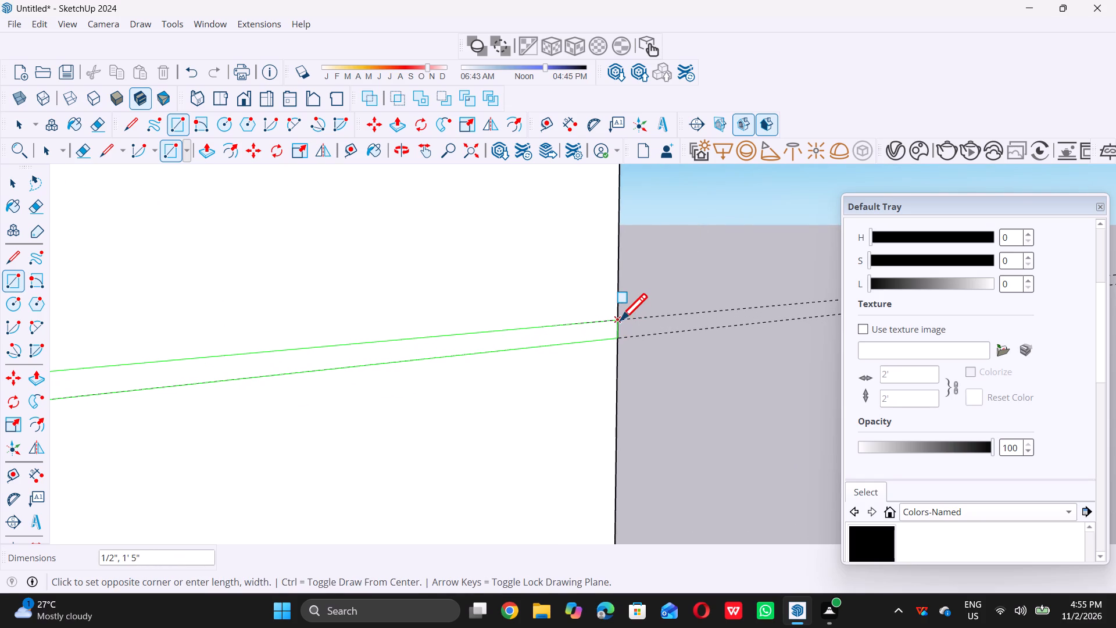
double_click(620, 319)
Draw a 1/8" by 1' 5" rectangle on the right wall strip from the lower guide, at the second window's top edge.
scroll(548, 346, "down", 12)
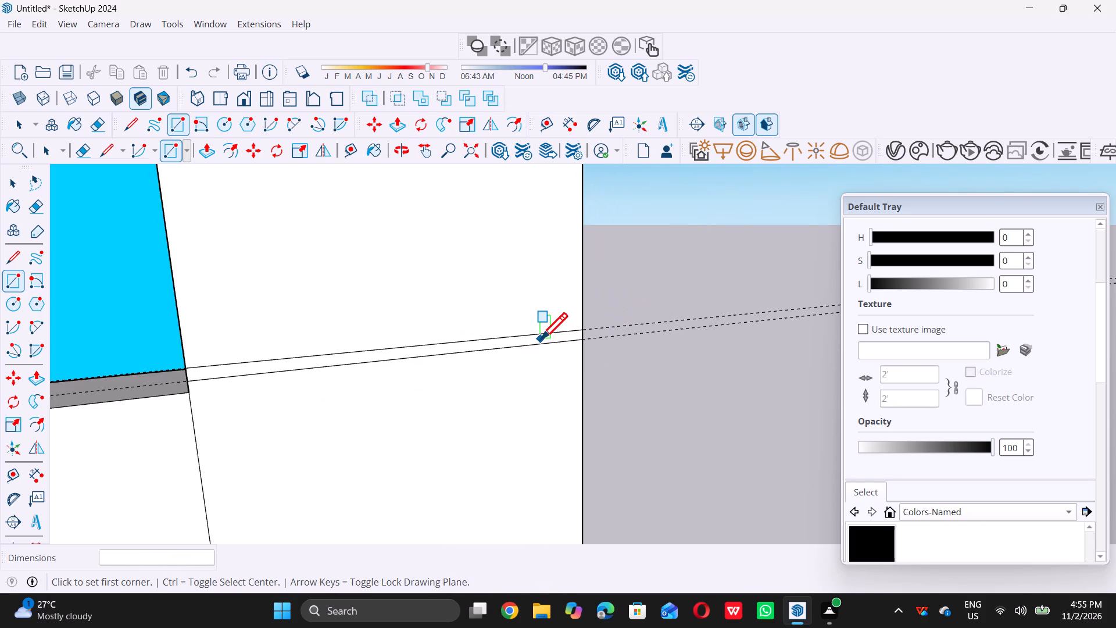
scroll(541, 339, "down", 20)
scroll(541, 339, "down", 8)
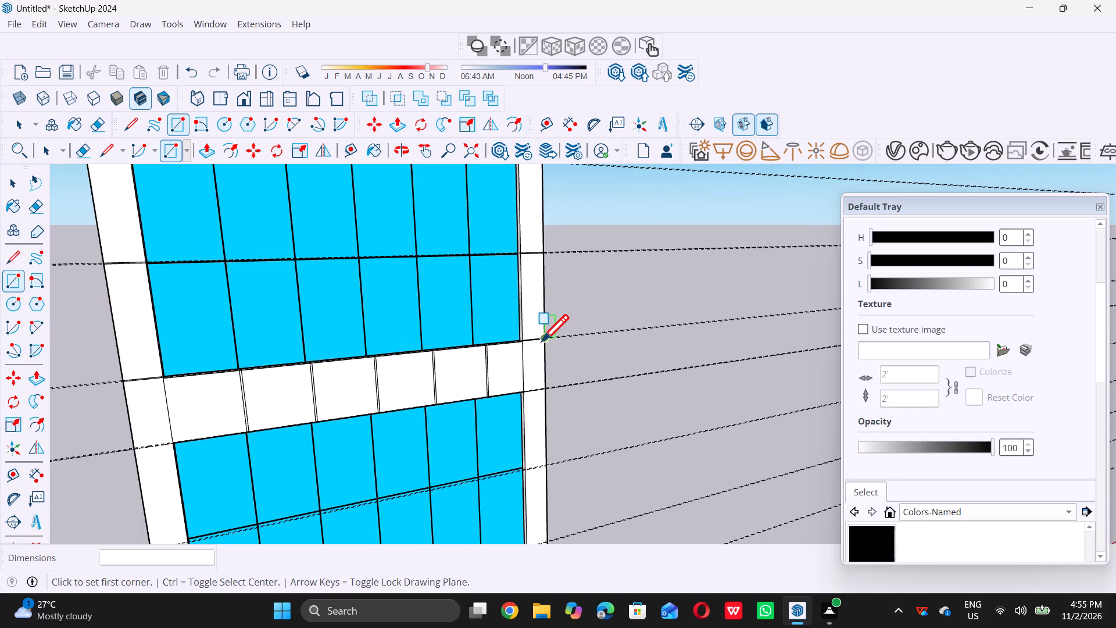
scroll(555, 406, "up", 9)
scroll(454, 360, "up", 3)
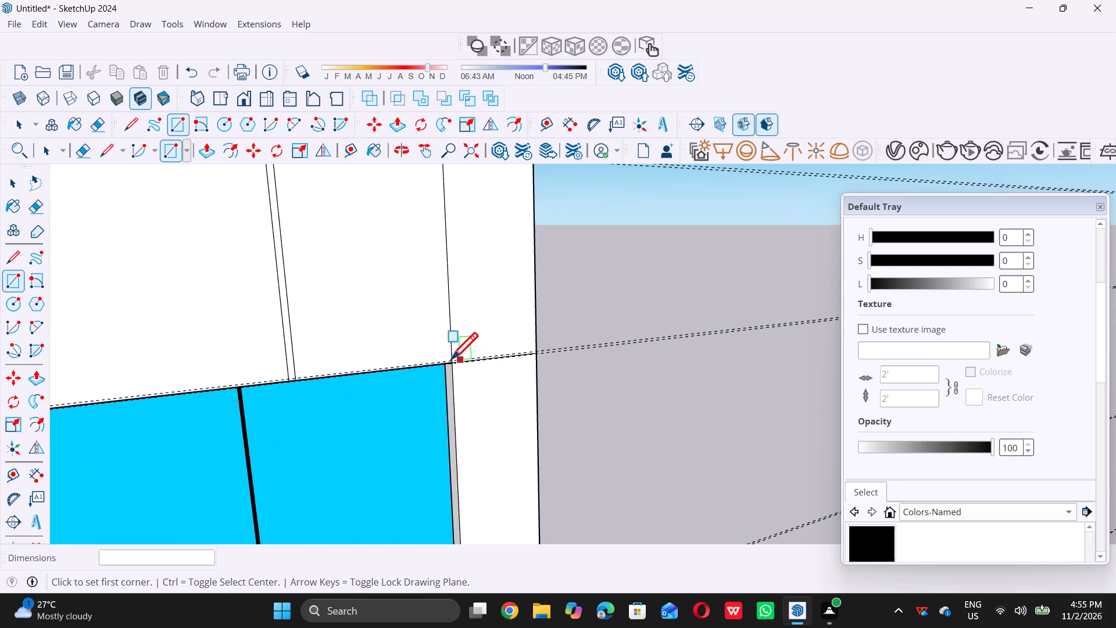
scroll(451, 359, "up", 17)
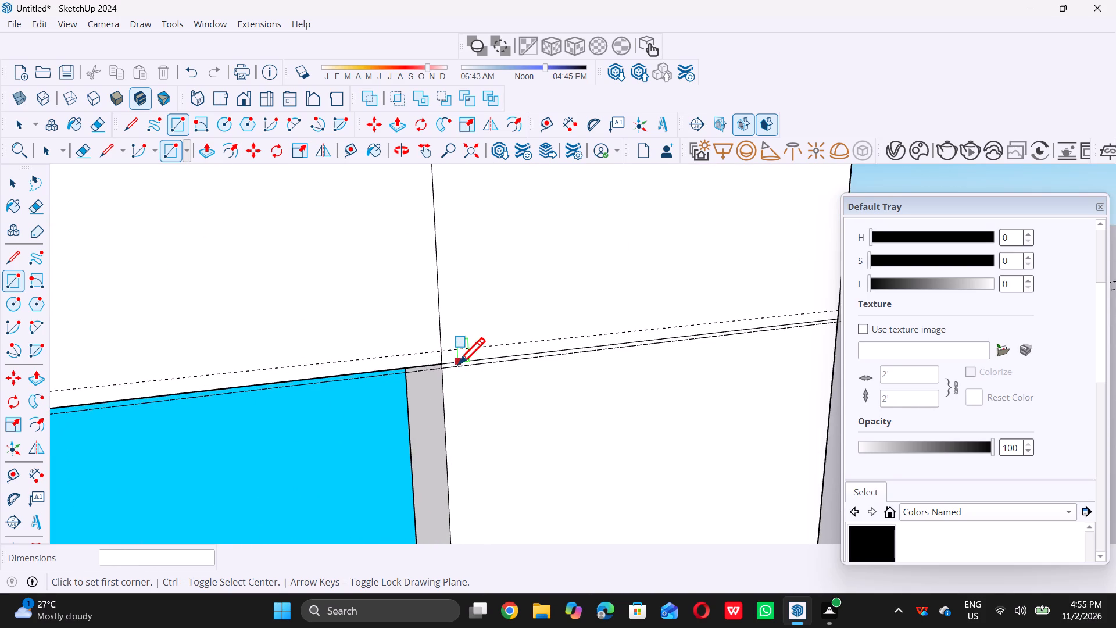
scroll(458, 363, "up", 12)
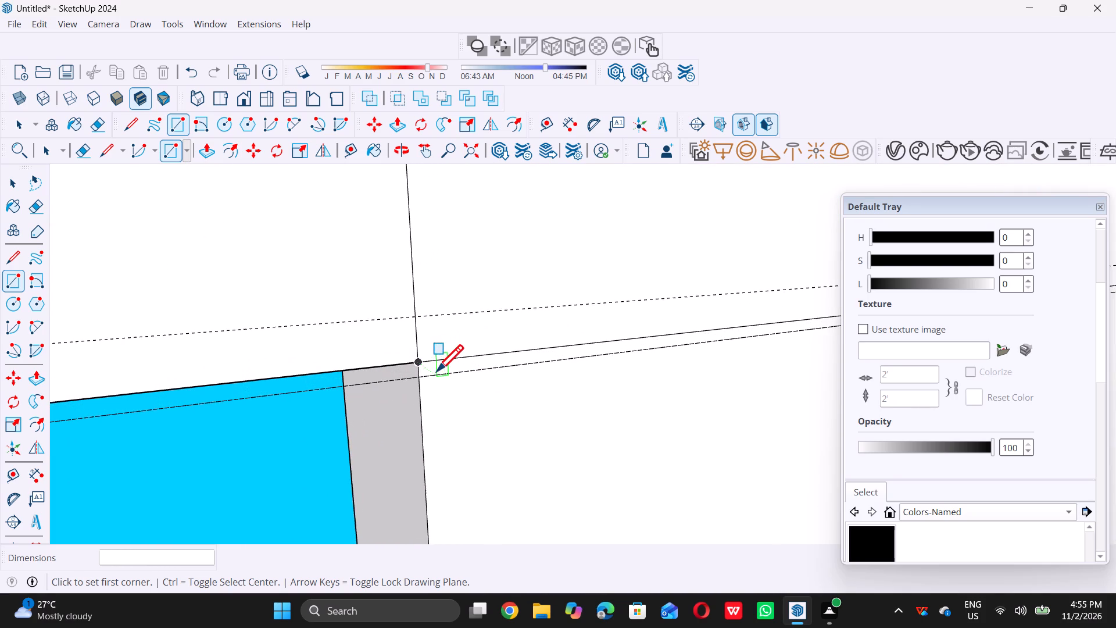
scroll(435, 371, "down", 12)
scroll(428, 370, "up", 12)
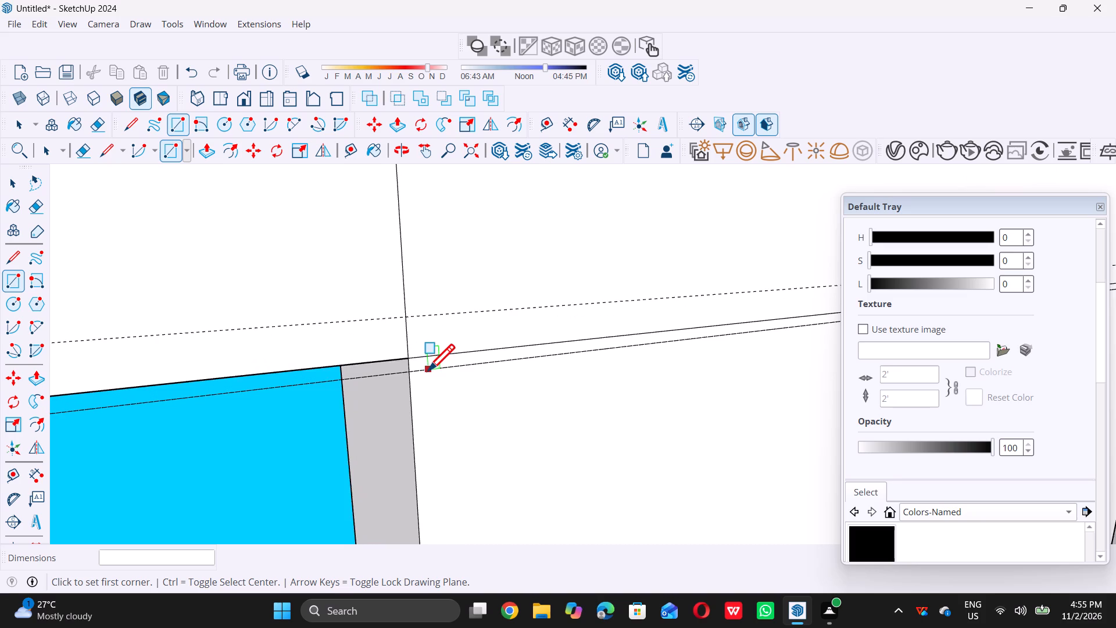
scroll(428, 370, "up", 8)
double_click(386, 371)
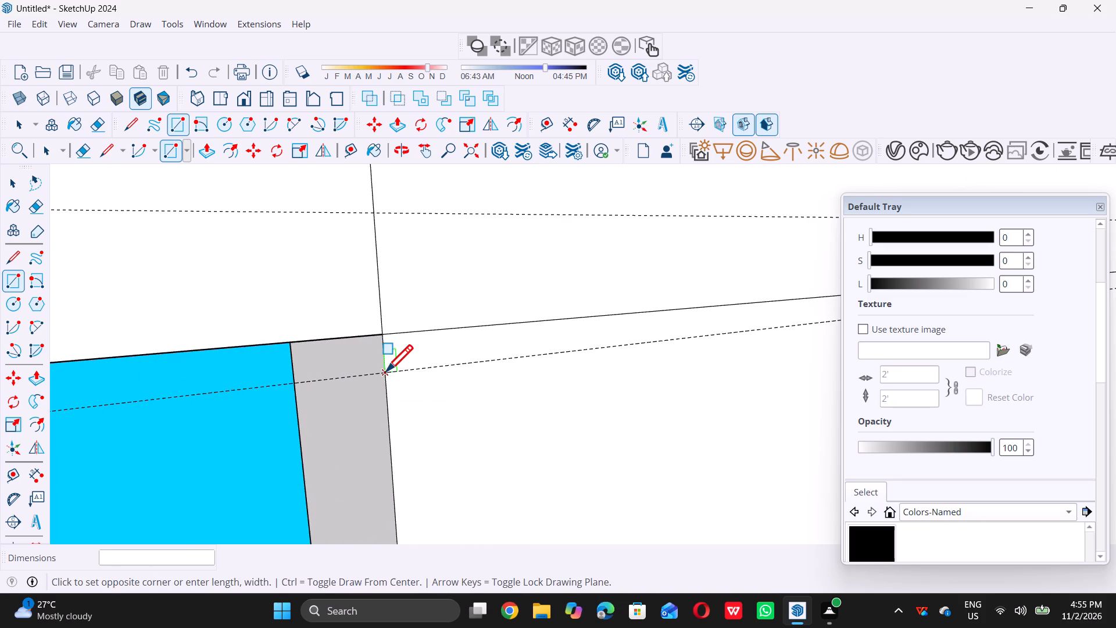
scroll(386, 371, "down", 20)
scroll(386, 371, "down", 4)
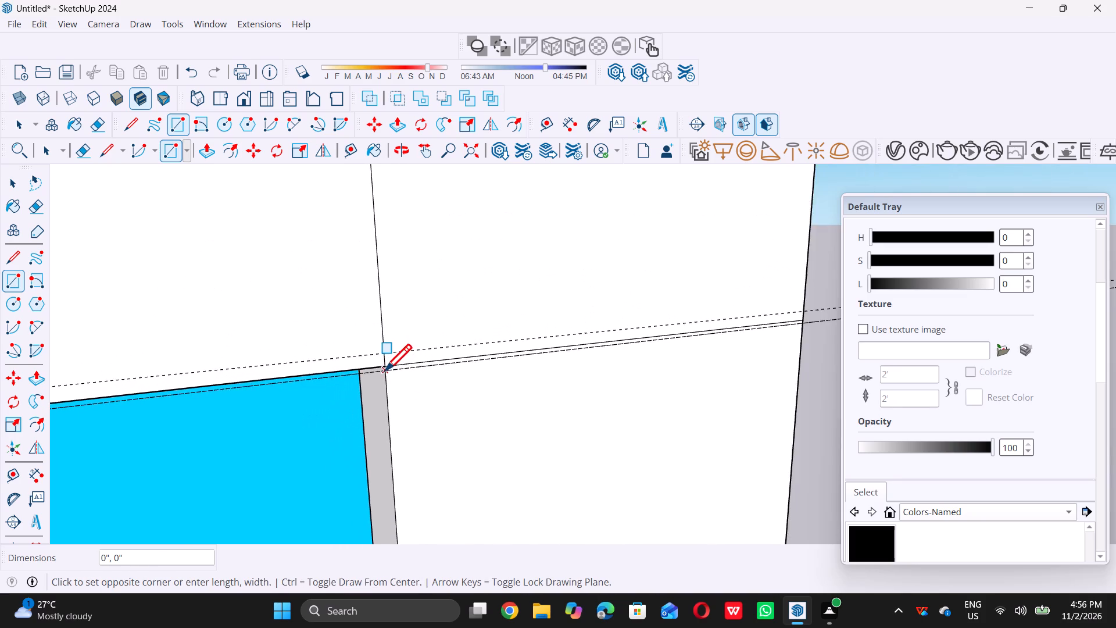
scroll(385, 370, "down", 4)
scroll(685, 351, "up", 5)
scroll(747, 318, "up", 5)
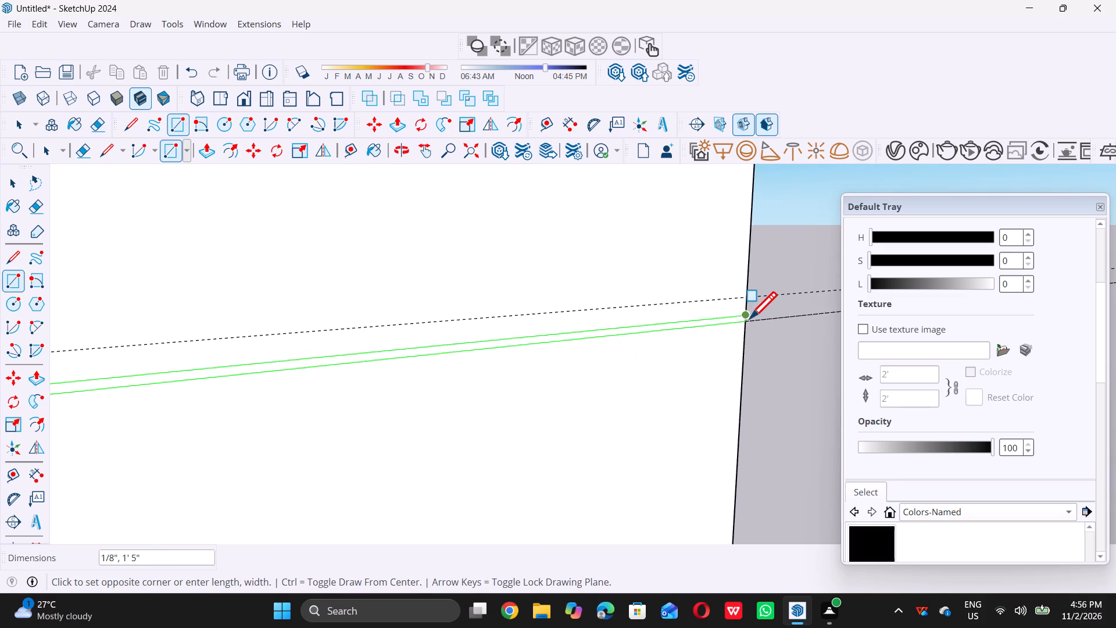
scroll(750, 318, "up", 5)
scroll(750, 320, "down", 9)
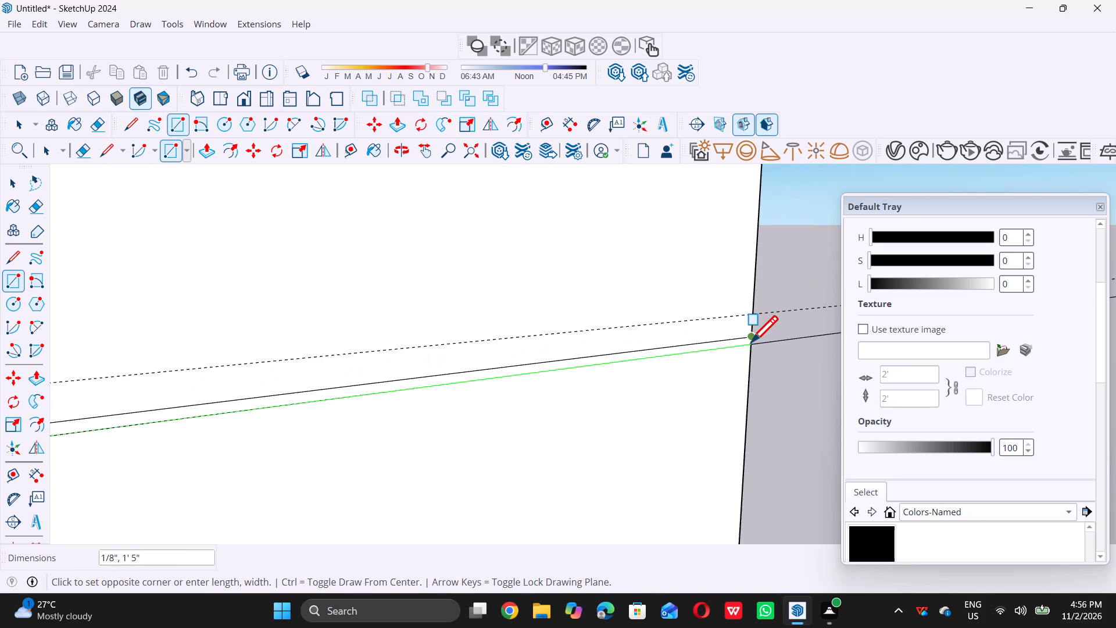
scroll(753, 346, "up", 4)
scroll(752, 346, "down", 5)
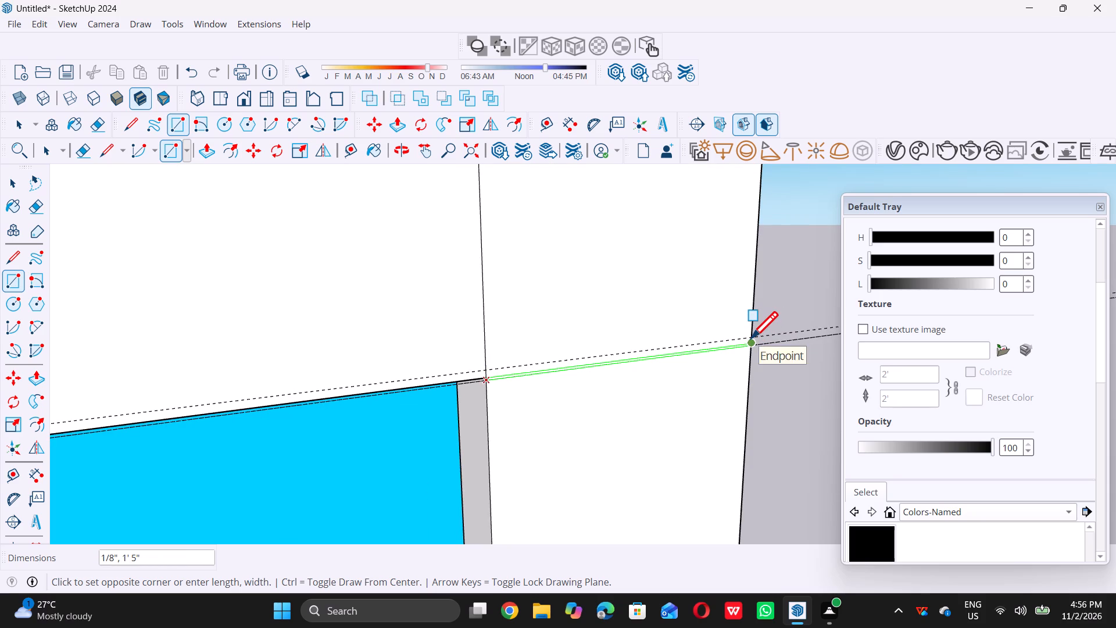
triple_click(751, 338)
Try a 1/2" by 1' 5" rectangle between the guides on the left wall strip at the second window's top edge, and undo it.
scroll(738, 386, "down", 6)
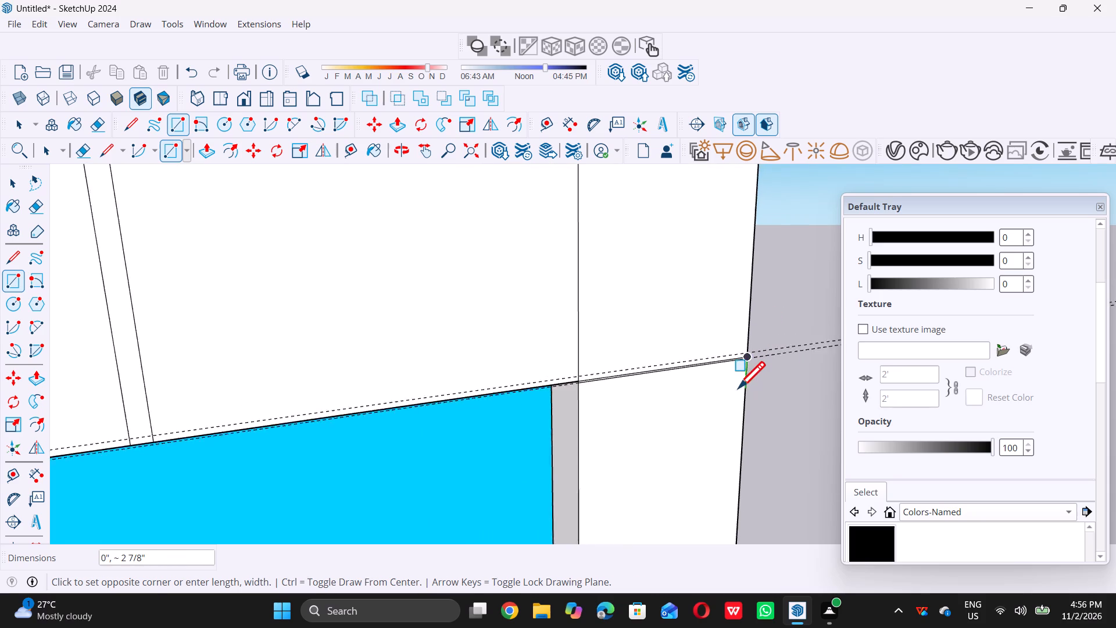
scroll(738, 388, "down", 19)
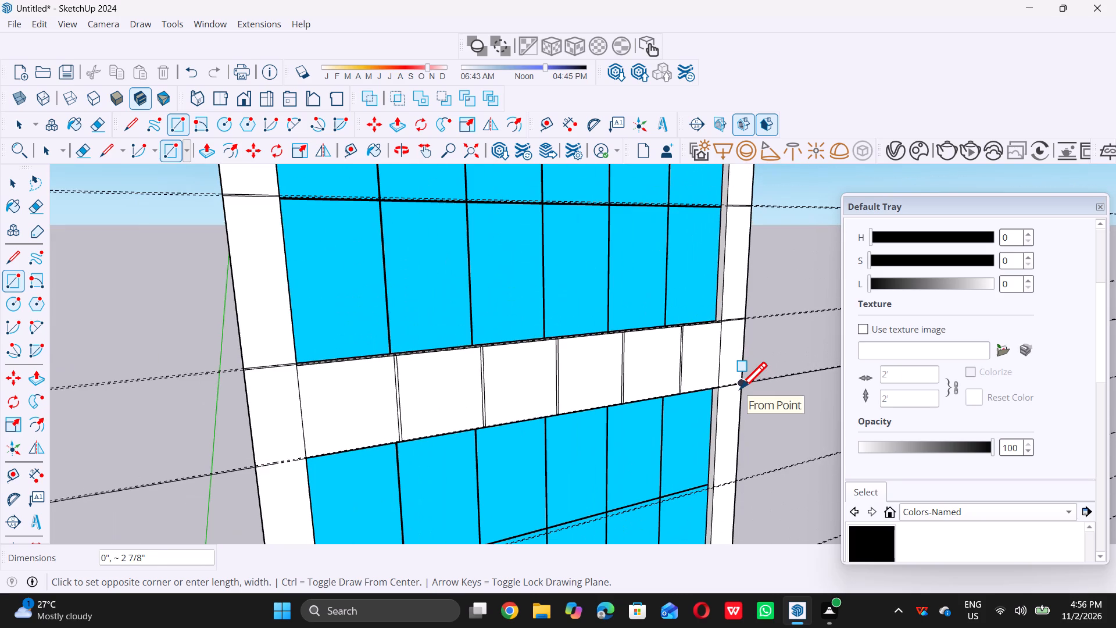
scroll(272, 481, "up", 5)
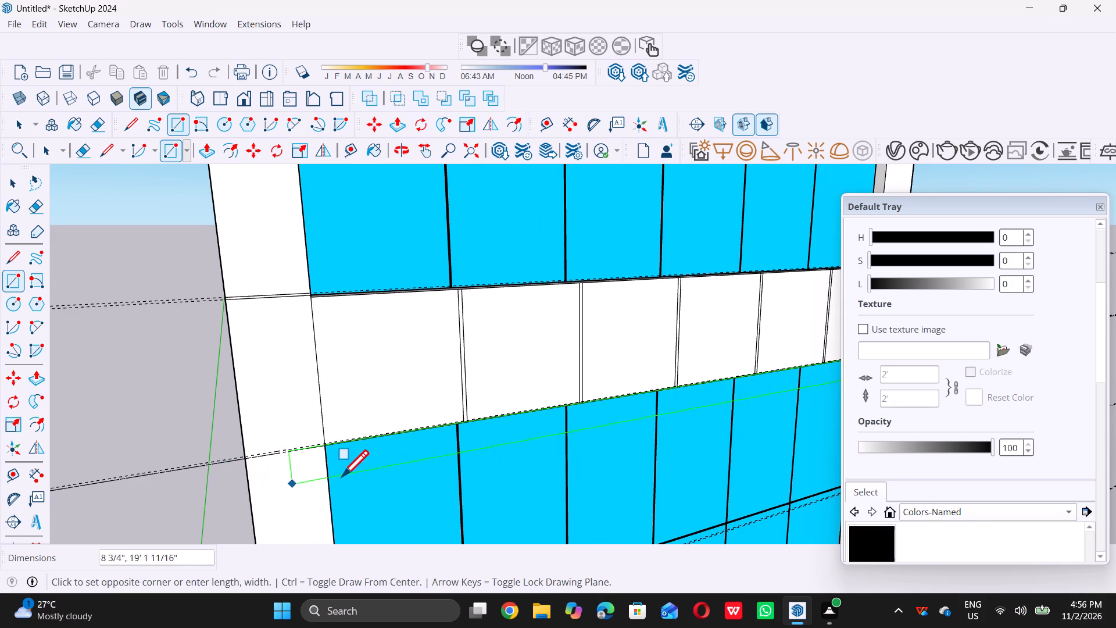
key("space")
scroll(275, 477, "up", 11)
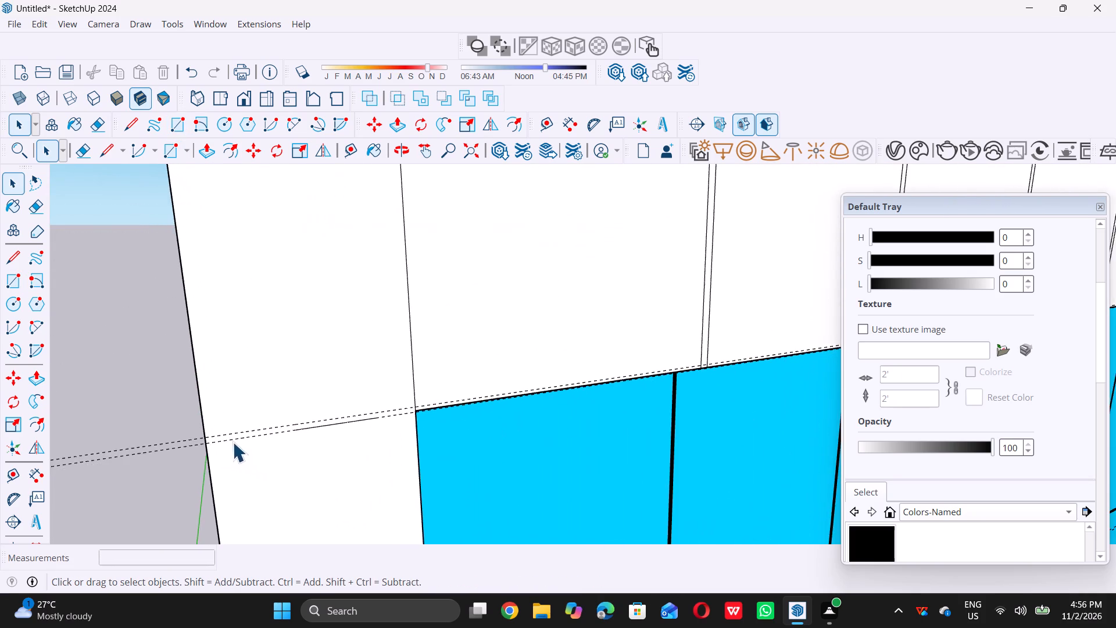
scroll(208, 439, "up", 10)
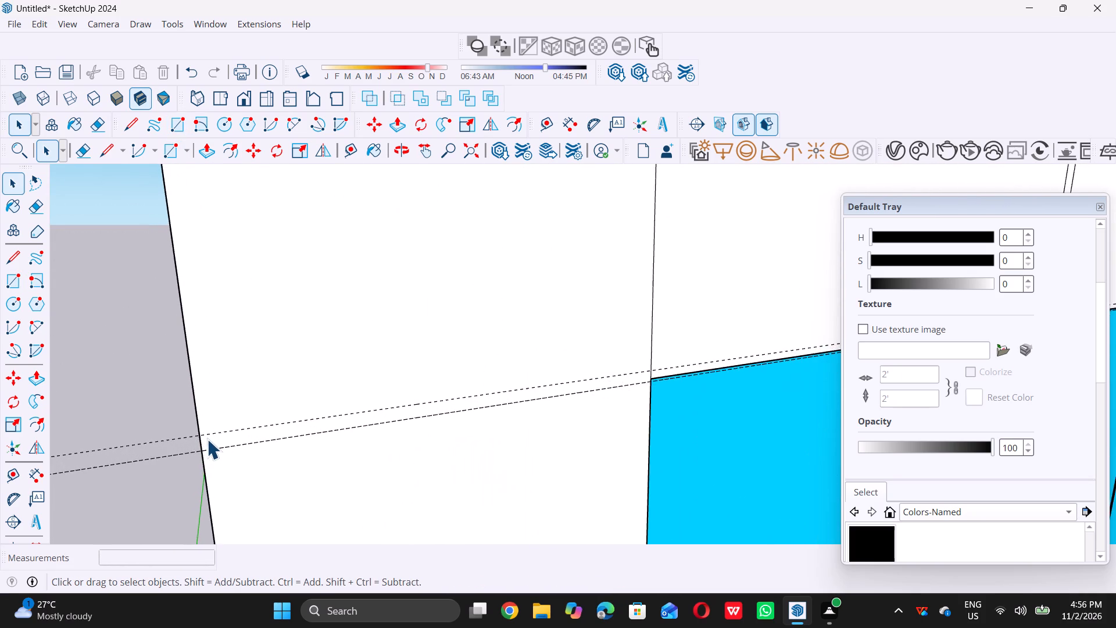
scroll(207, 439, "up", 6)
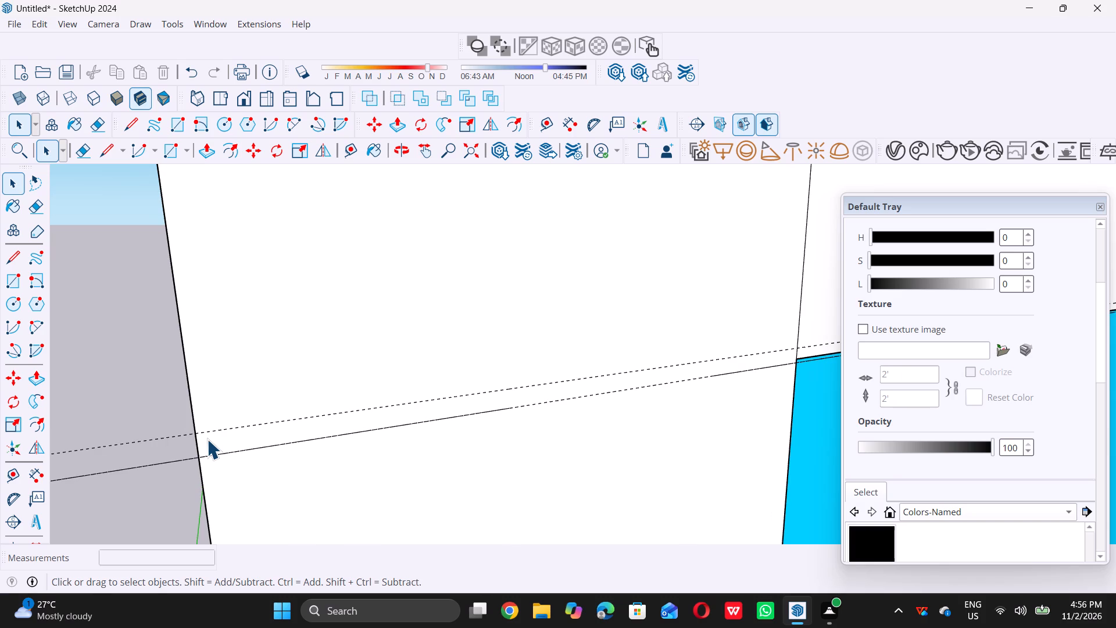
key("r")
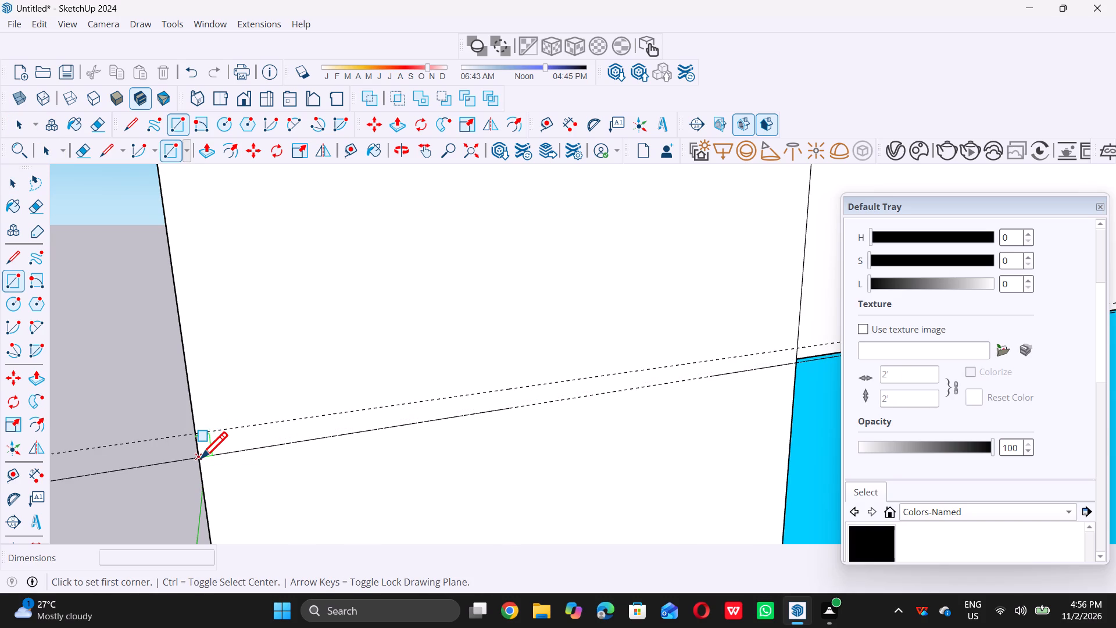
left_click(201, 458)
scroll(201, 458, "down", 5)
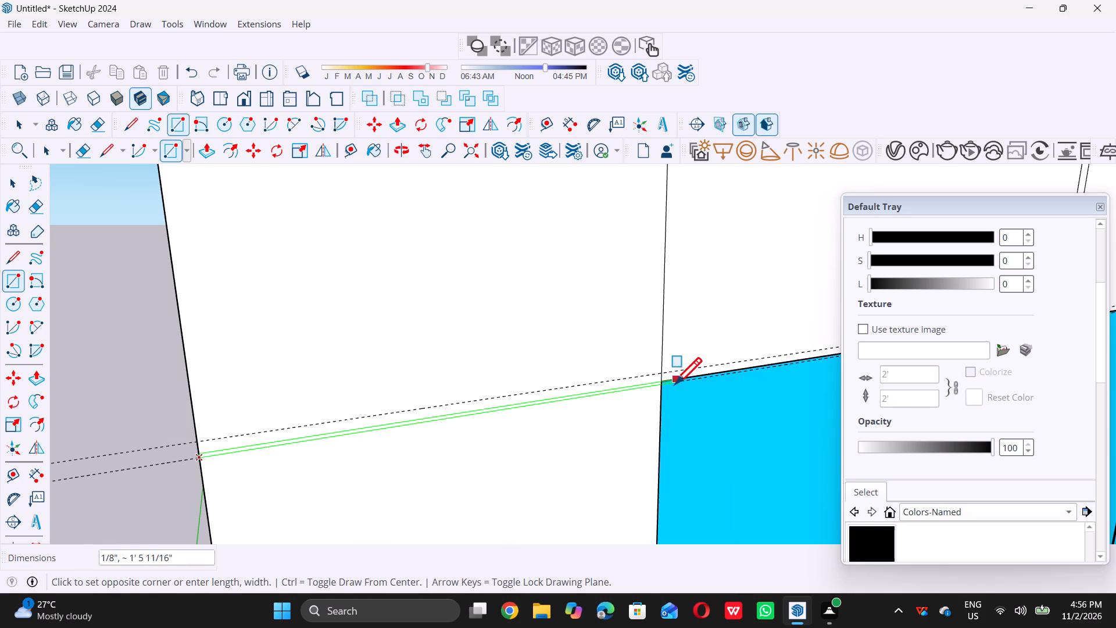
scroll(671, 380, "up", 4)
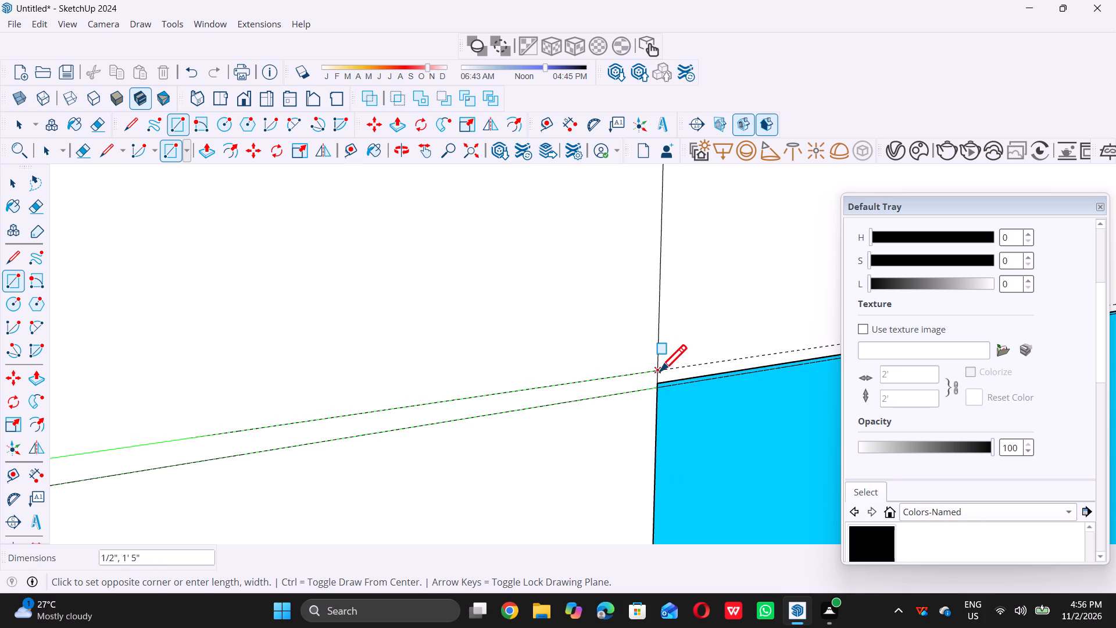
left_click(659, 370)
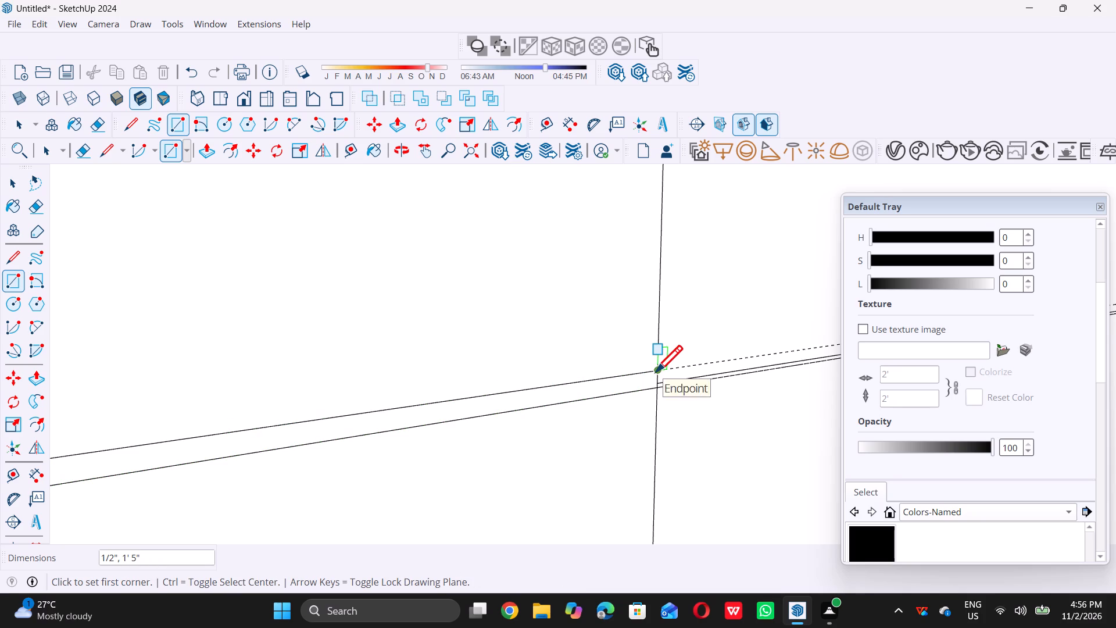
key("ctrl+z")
Draw a 3/8" by 1' 5" rectangle on the left wall strip from the second window's top corner up to the upper guide.
scroll(657, 387, "up", 6)
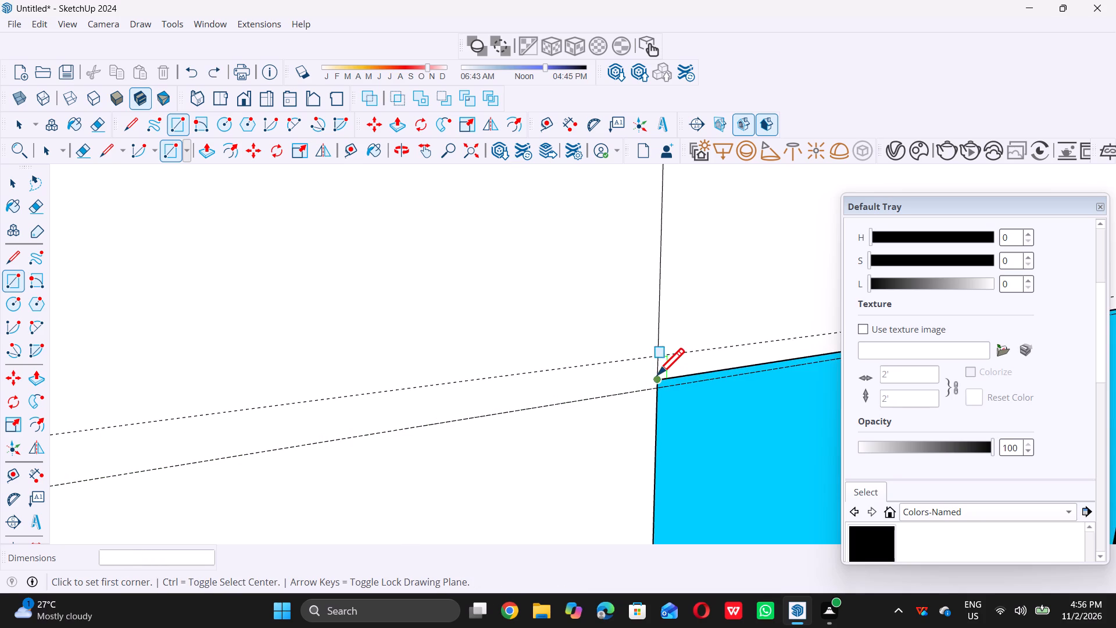
scroll(659, 371, "up", 11)
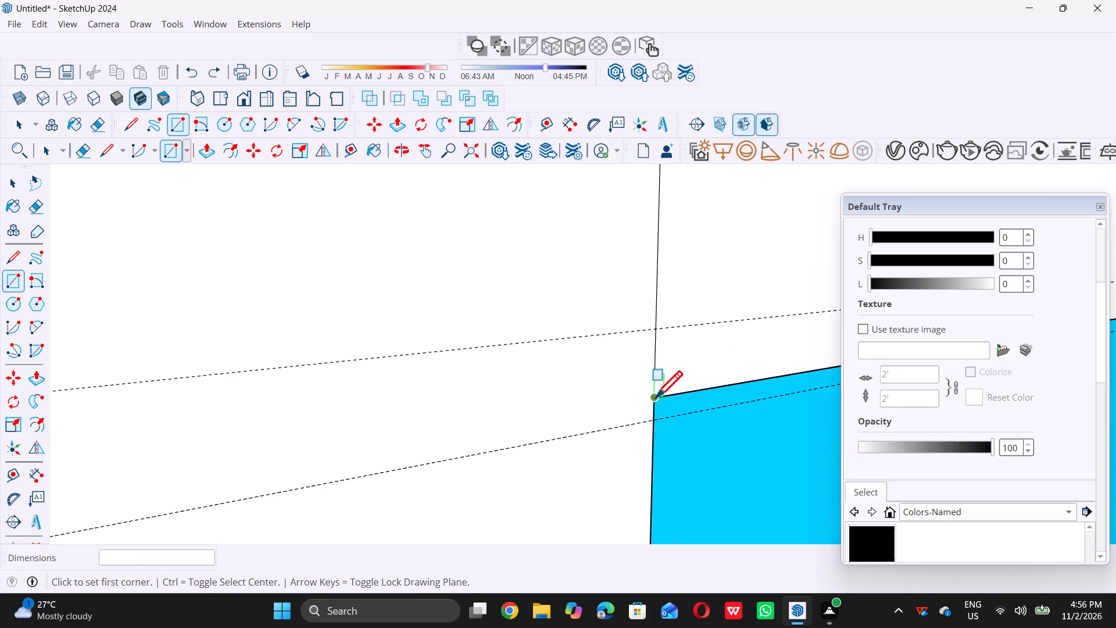
left_click(656, 397)
scroll(651, 339, "down", 20)
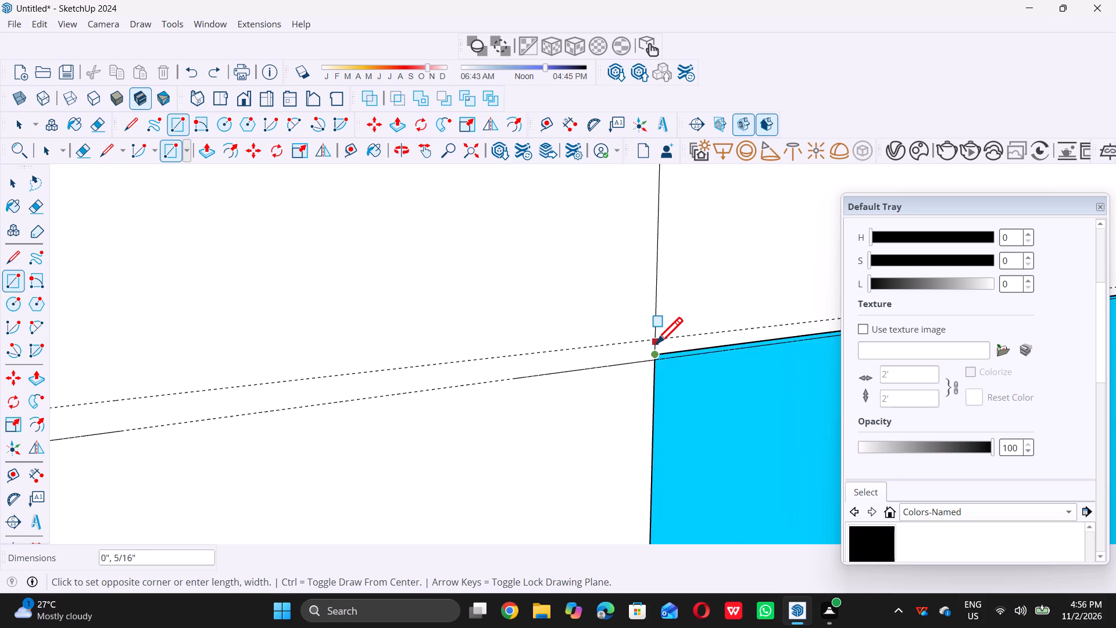
scroll(656, 344, "down", 8)
scroll(387, 375, "up", 12)
double_click(329, 374)
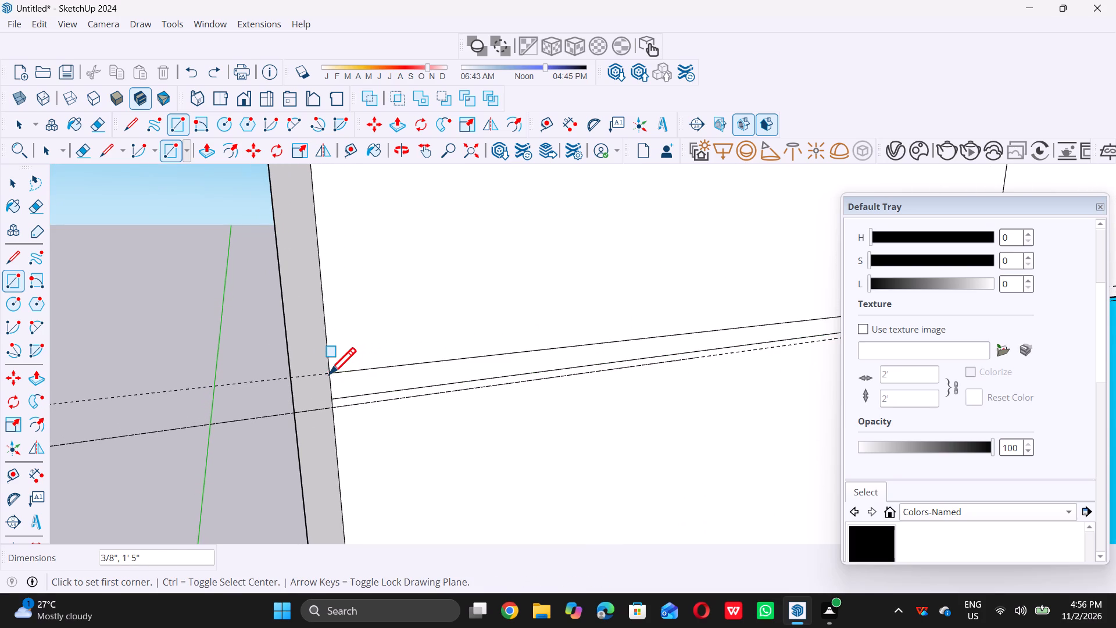
Draw a 1/2" by 1' 5" rectangle between the guides on the left wall strip, beside the second window's middle bar.
scroll(343, 392, "down", 20)
scroll(343, 392, "down", 4)
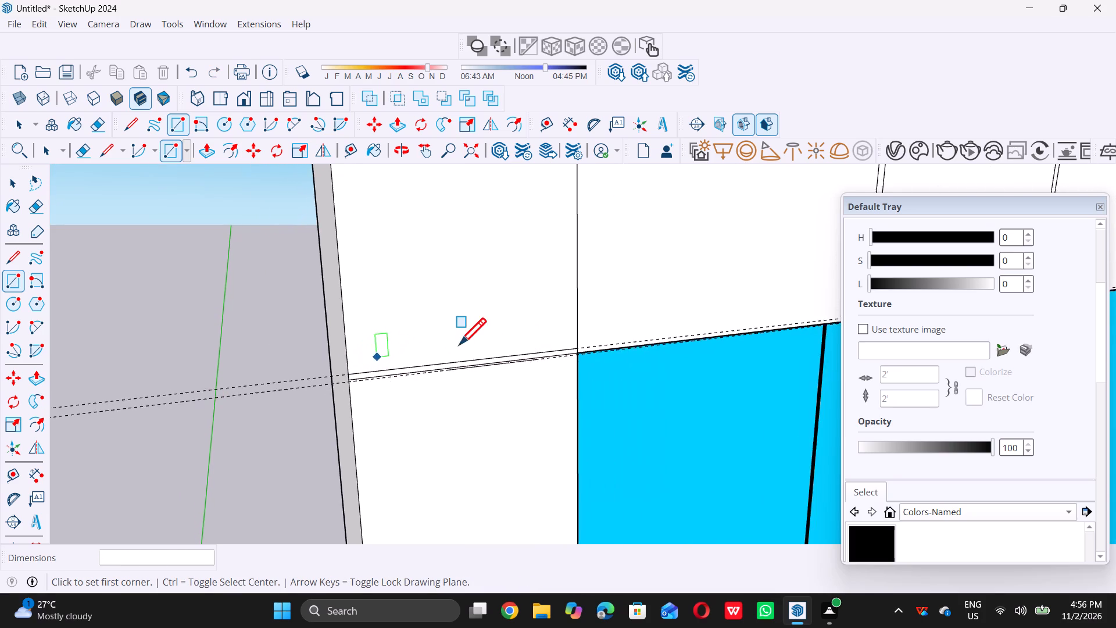
scroll(459, 344, "down", 20)
scroll(459, 344, "down", 8)
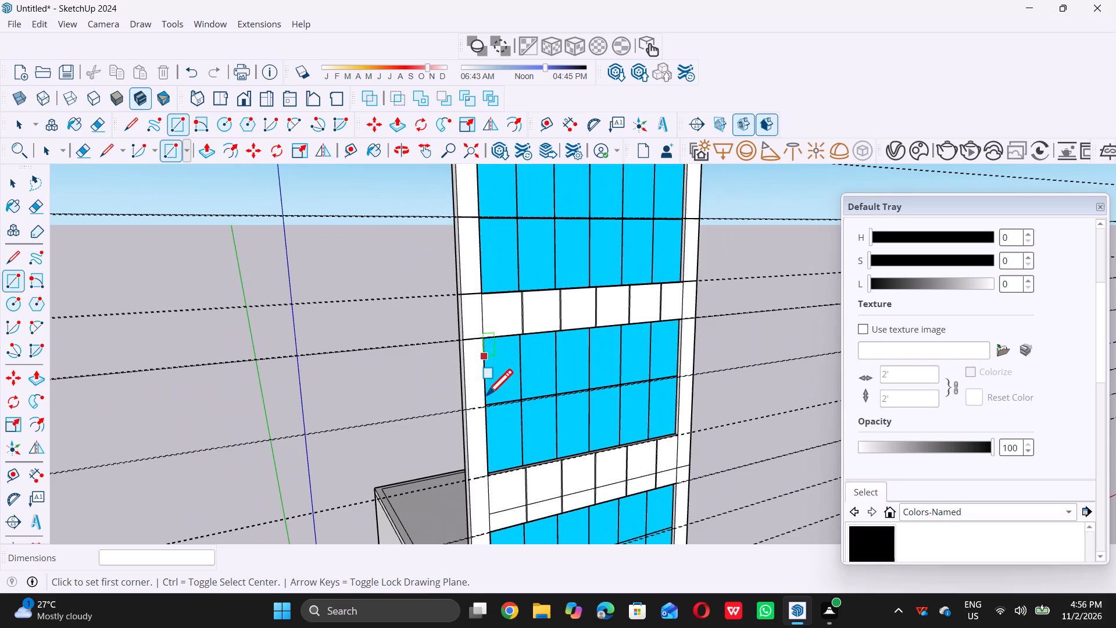
scroll(478, 417, "up", 20)
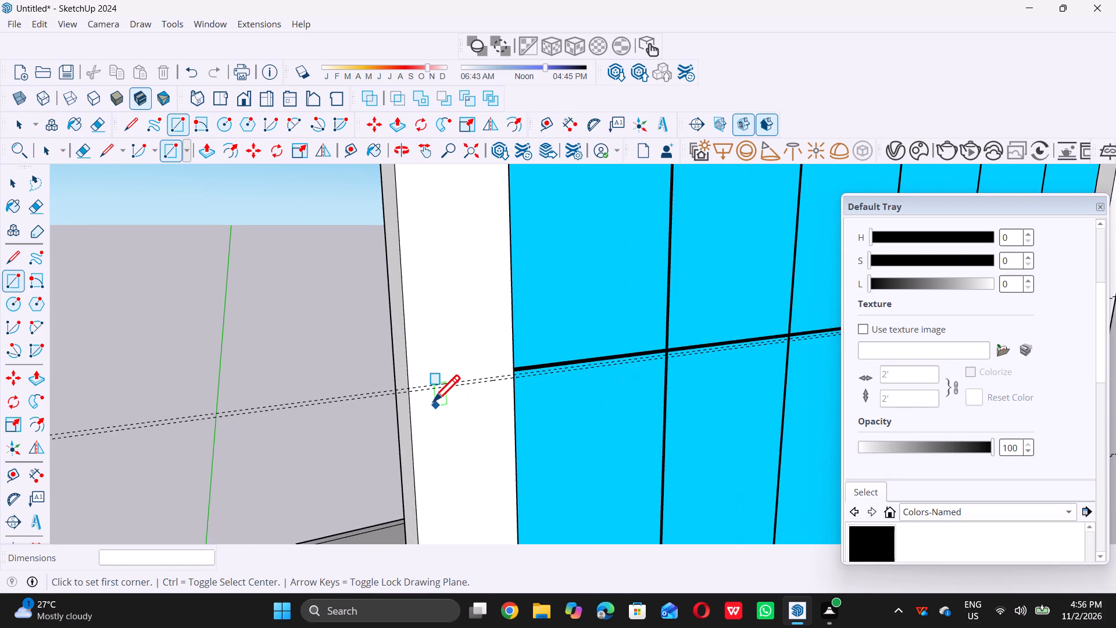
scroll(433, 401, "up", 8)
scroll(403, 392, "up", 13)
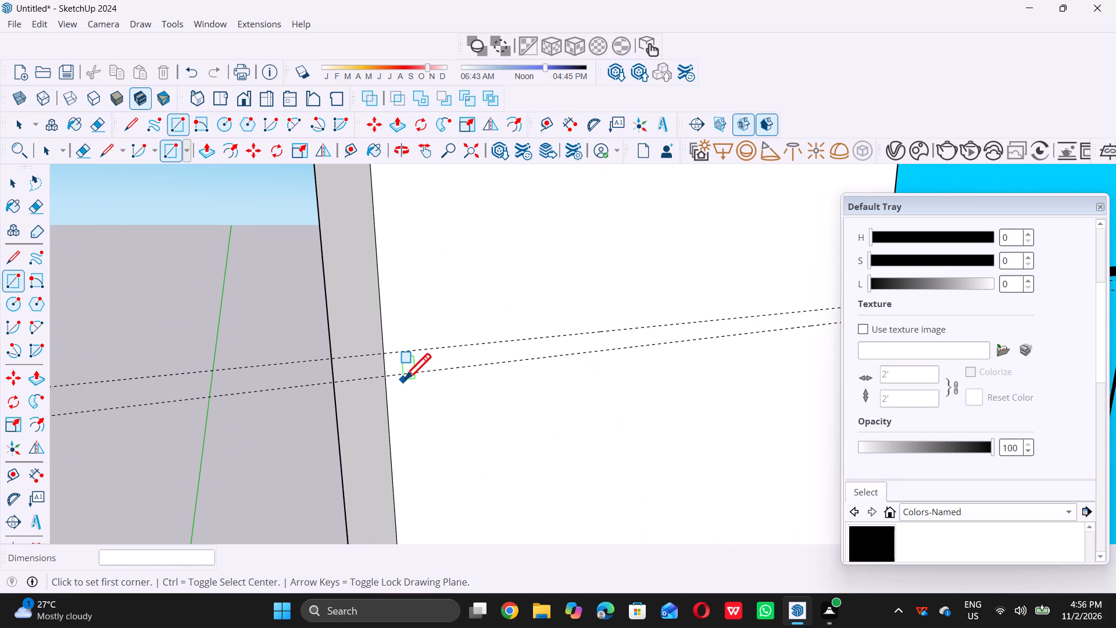
left_click(387, 376)
scroll(387, 376, "down", 6)
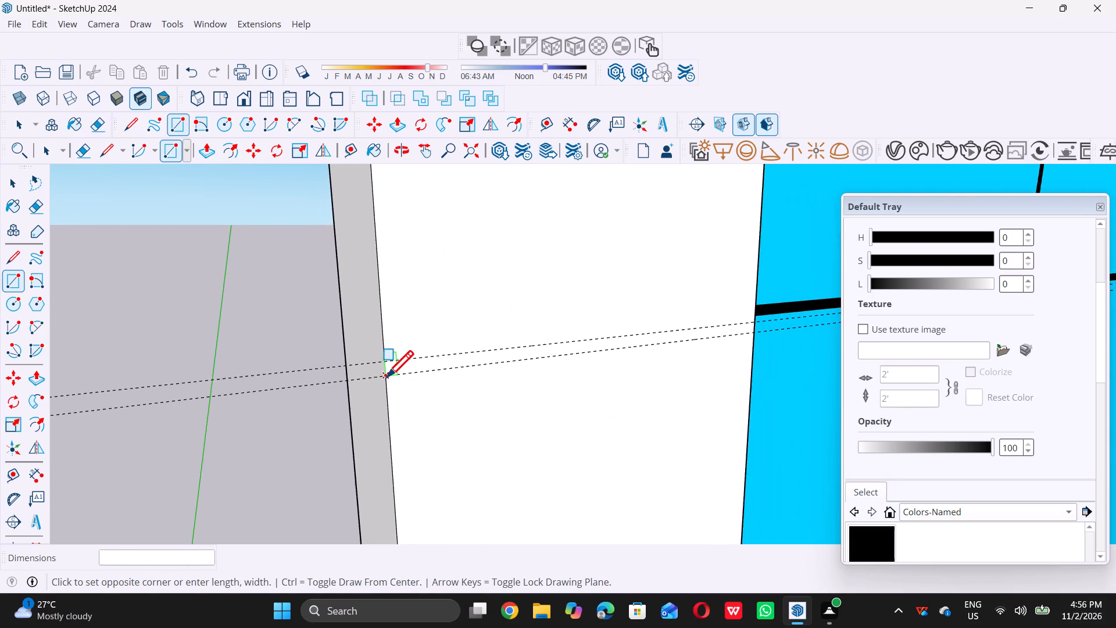
scroll(387, 377, "down", 9)
scroll(560, 369, "up", 4)
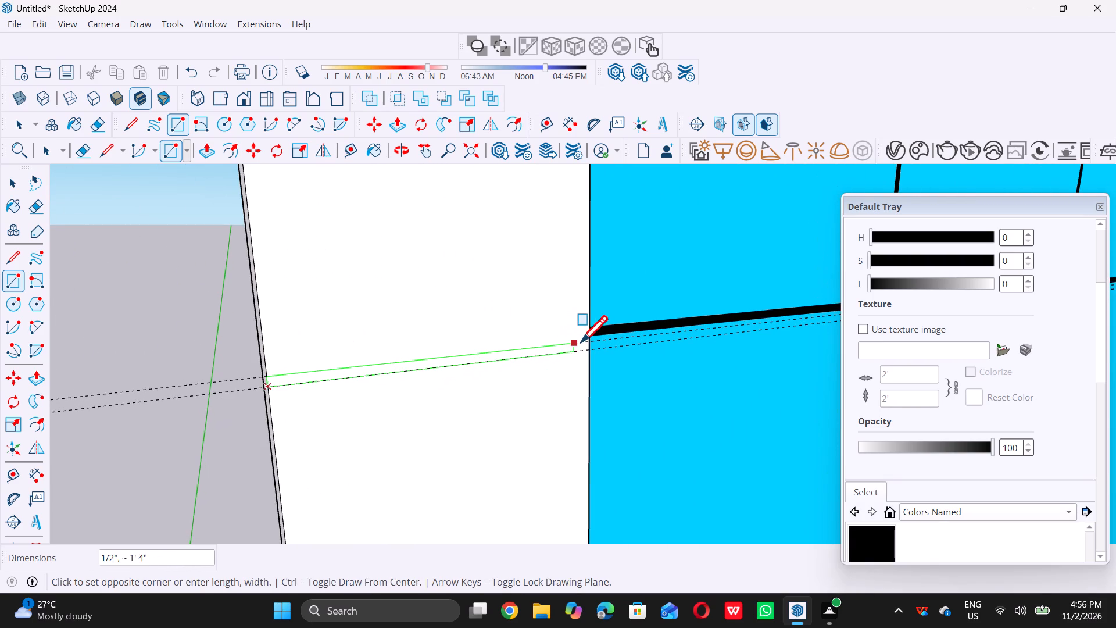
scroll(582, 342, "up", 7)
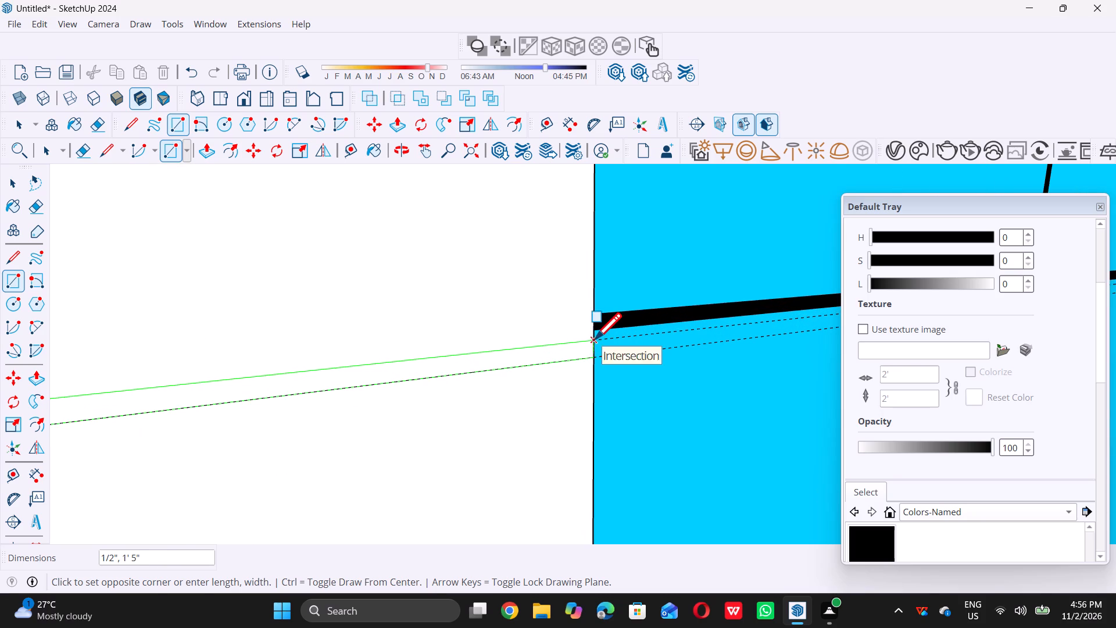
left_click(594, 338)
Draw a 1/2" by 1' 5" rectangle between the guides on the left wall strip, at the second window's bottom edge.
scroll(568, 358, "down", 20)
scroll(568, 358, "down", 2)
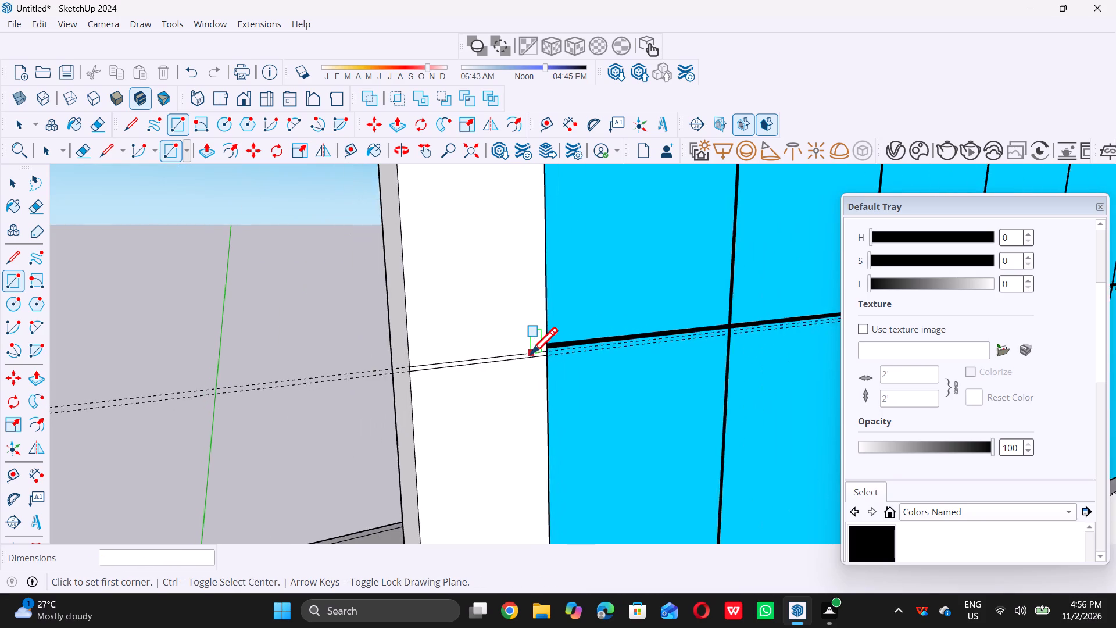
scroll(531, 354, "down", 16)
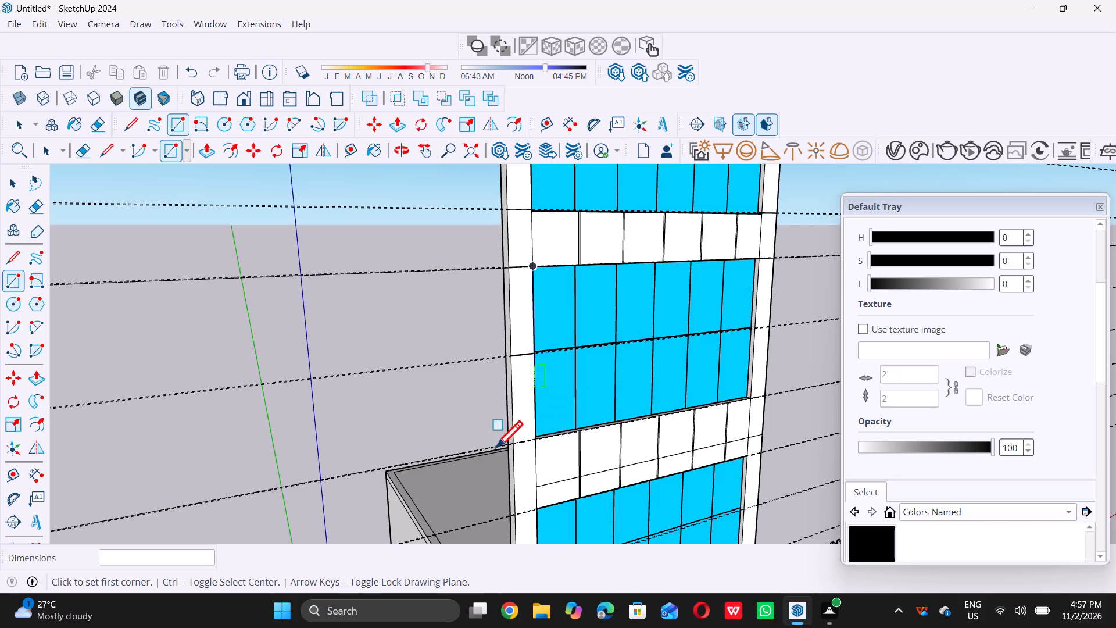
scroll(516, 444, "up", 17)
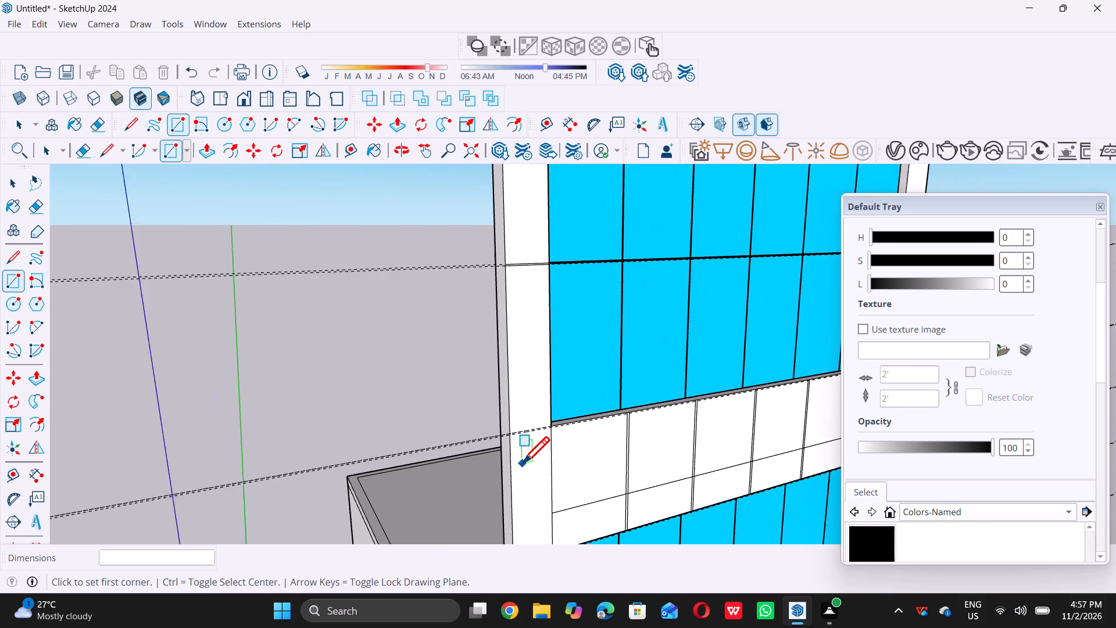
scroll(523, 463, "up", 2)
scroll(510, 400, "down", 9)
scroll(536, 419, "up", 13)
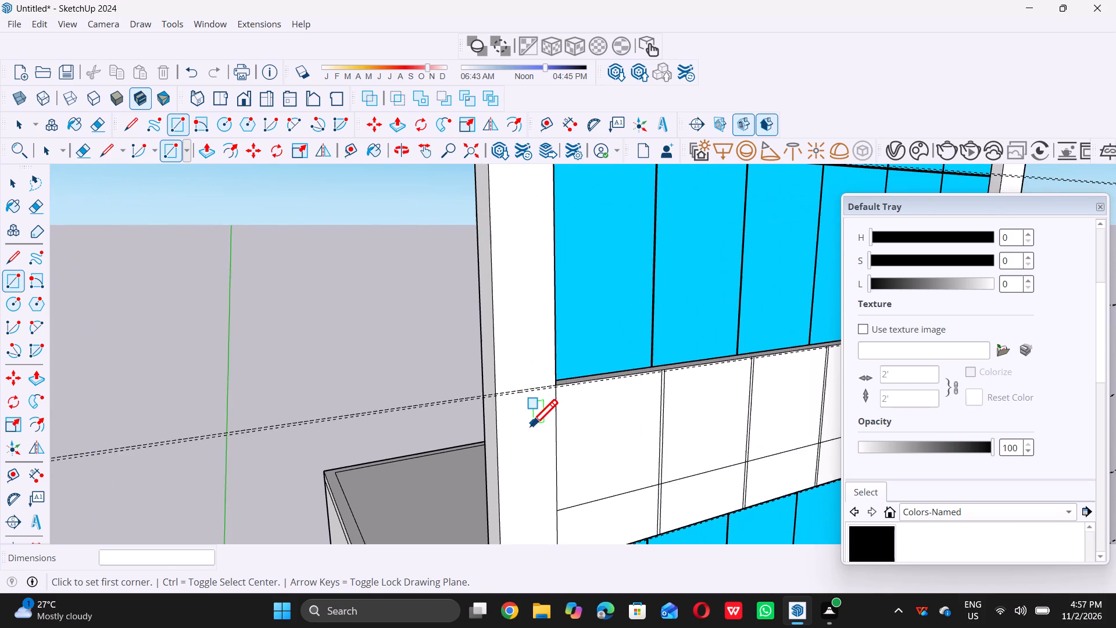
scroll(531, 426, "up", 12)
scroll(450, 354, "up", 5)
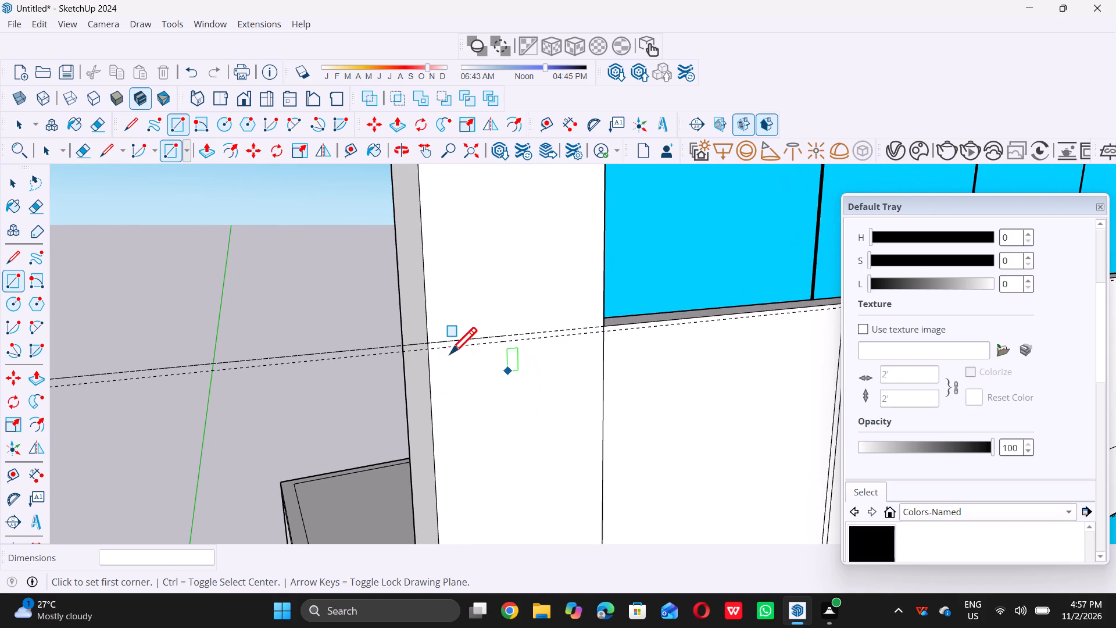
scroll(450, 352, "up", 16)
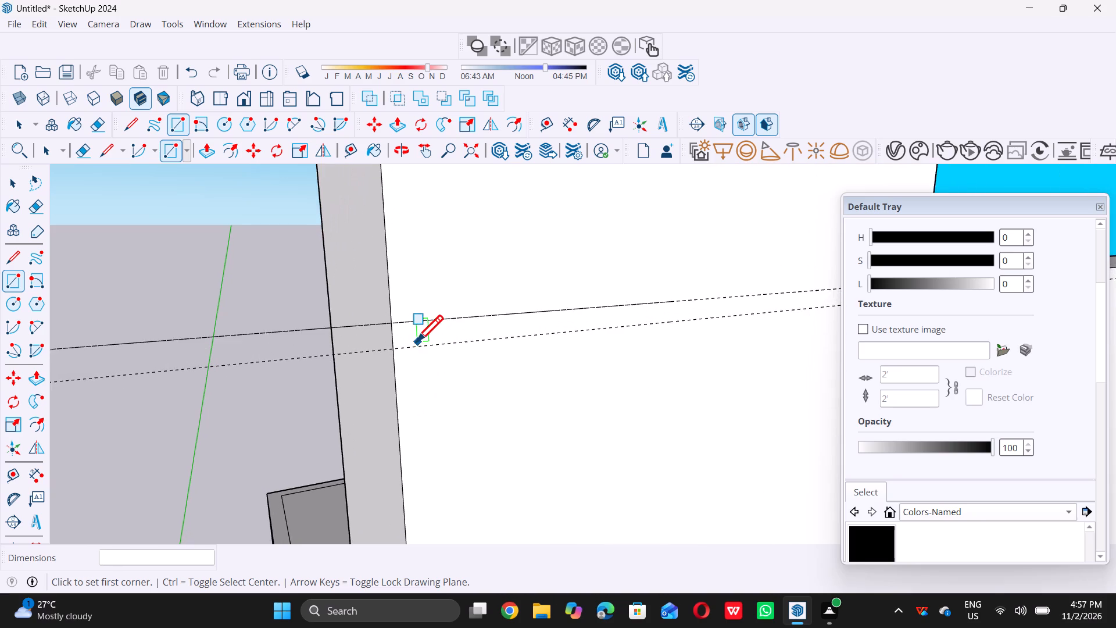
scroll(416, 341, "up", 8)
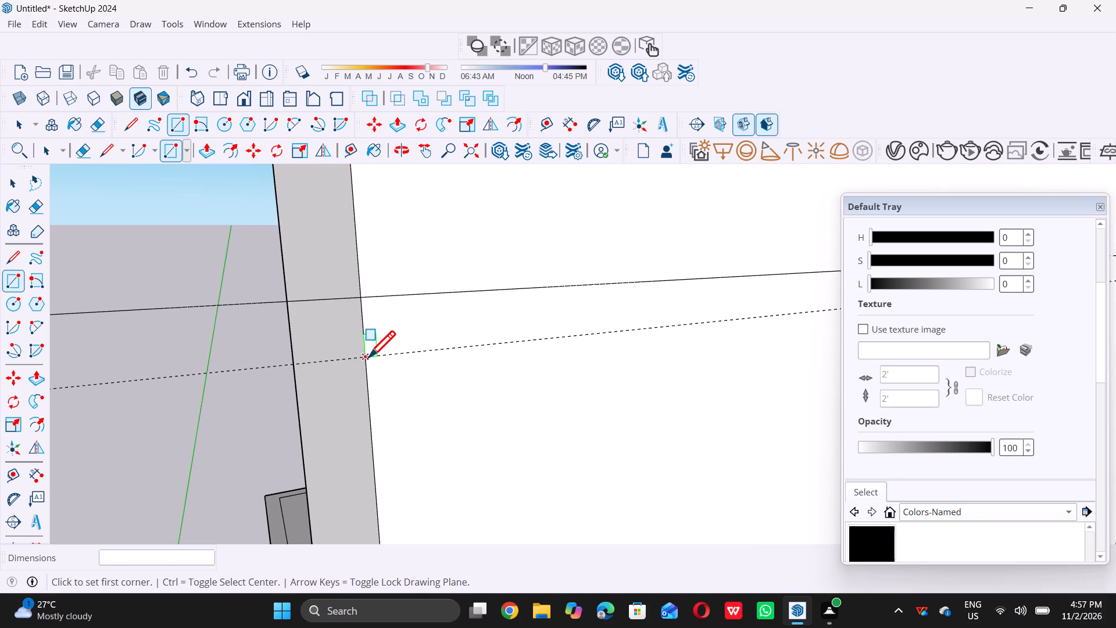
left_click(367, 356)
scroll(367, 356, "down", 20)
scroll(367, 356, "down", 4)
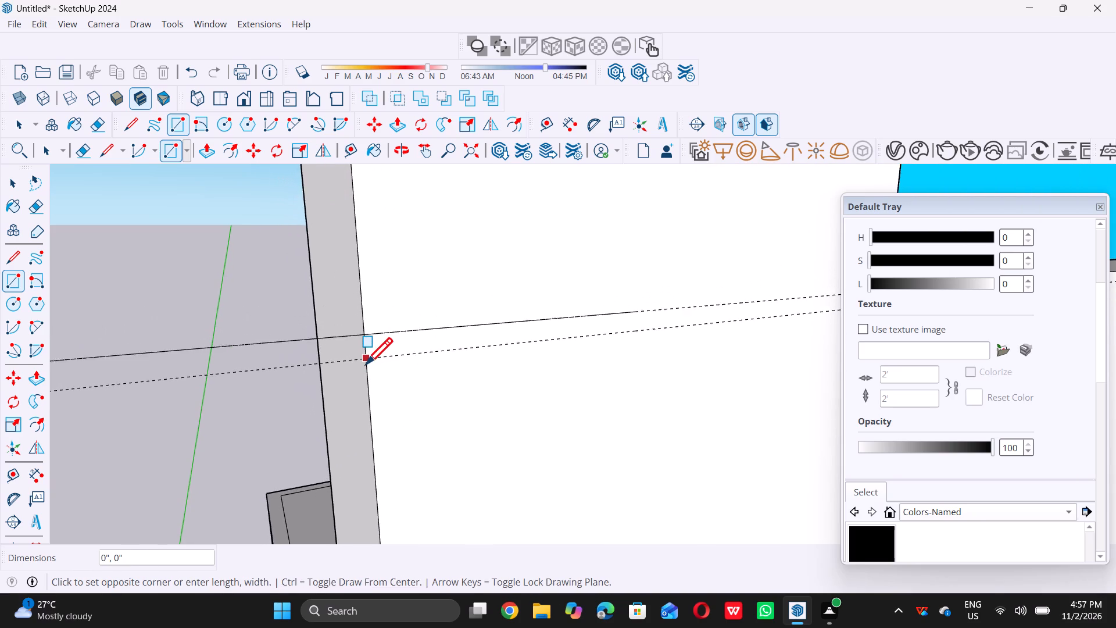
scroll(366, 364, "down", 8)
scroll(681, 323, "up", 2)
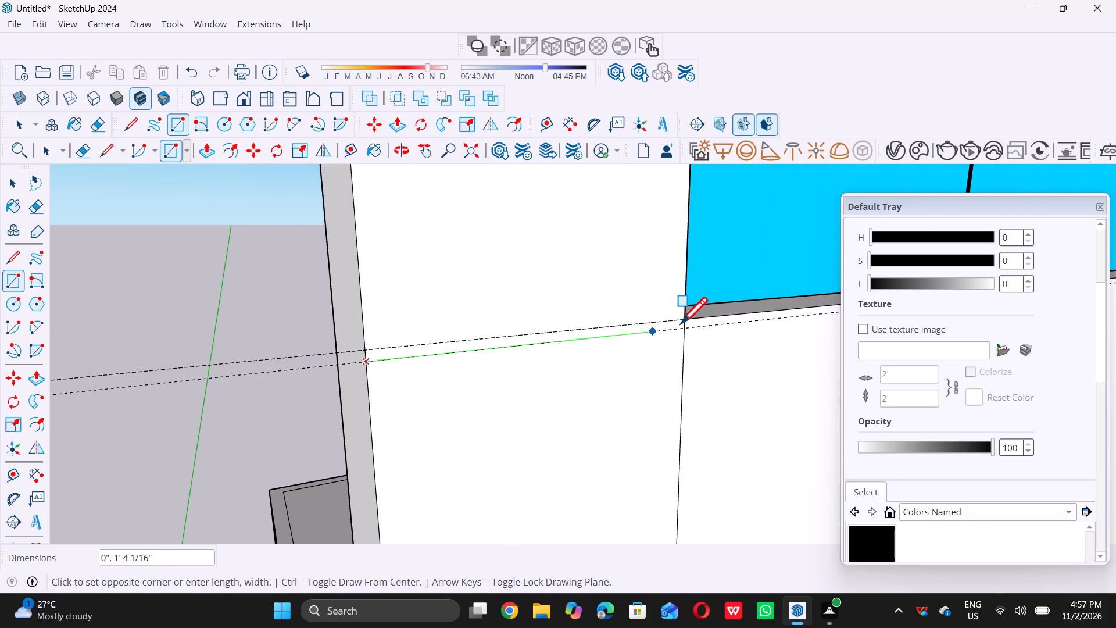
scroll(681, 323, "up", 7)
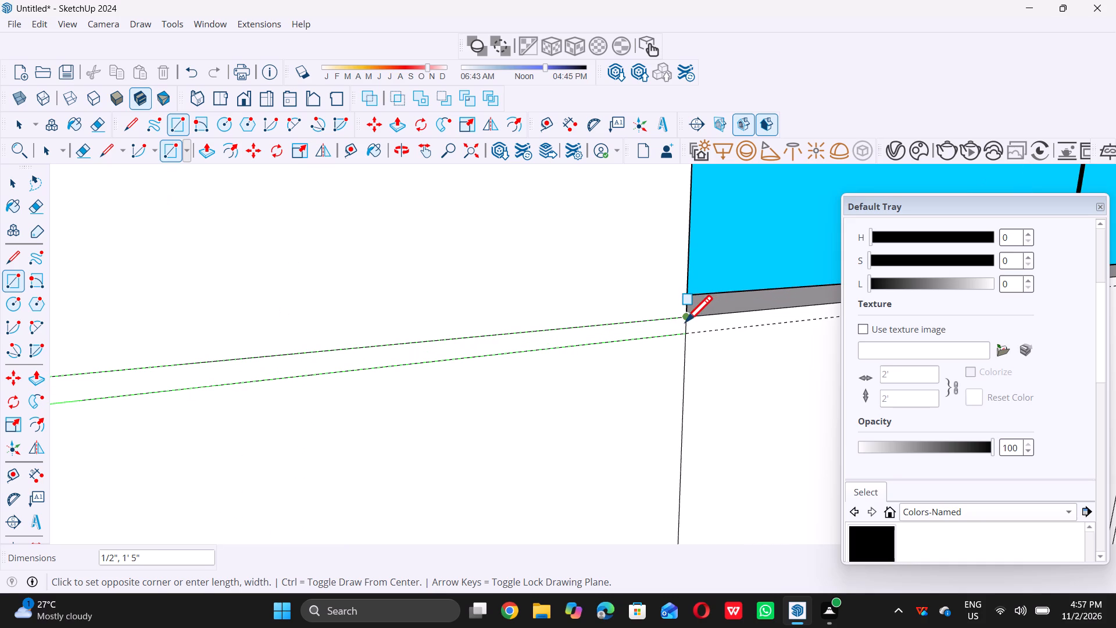
double_click(684, 319)
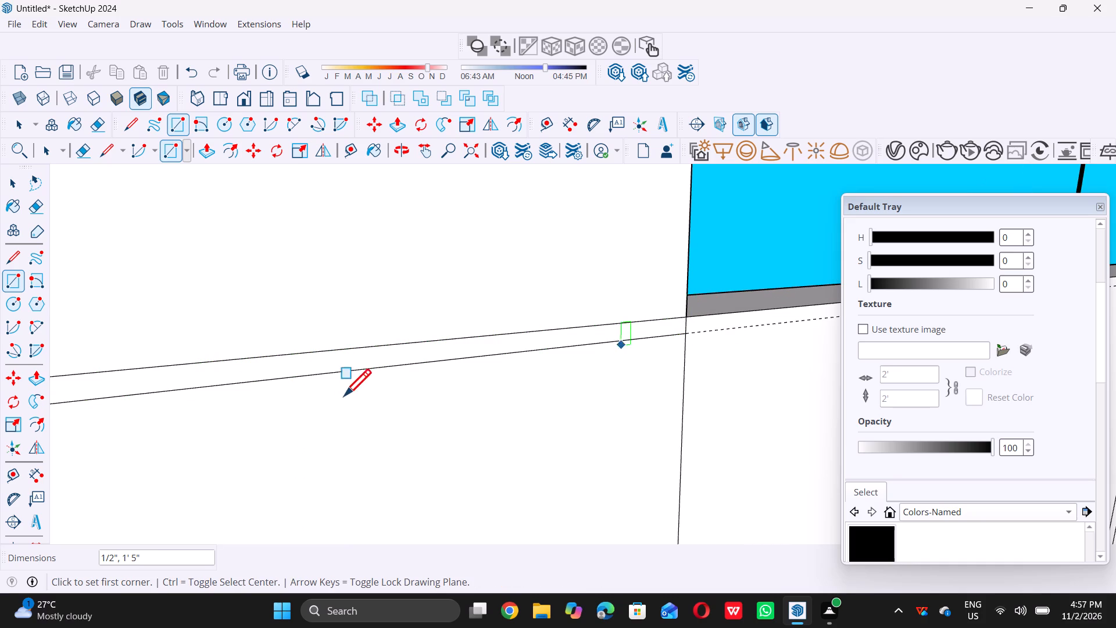
Draw a 1/2" by 1' 5" rectangle between the guides on the right wall strip, at the second window's bottom edge.
scroll(343, 396, "down", 20)
scroll(343, 396, "down", 10)
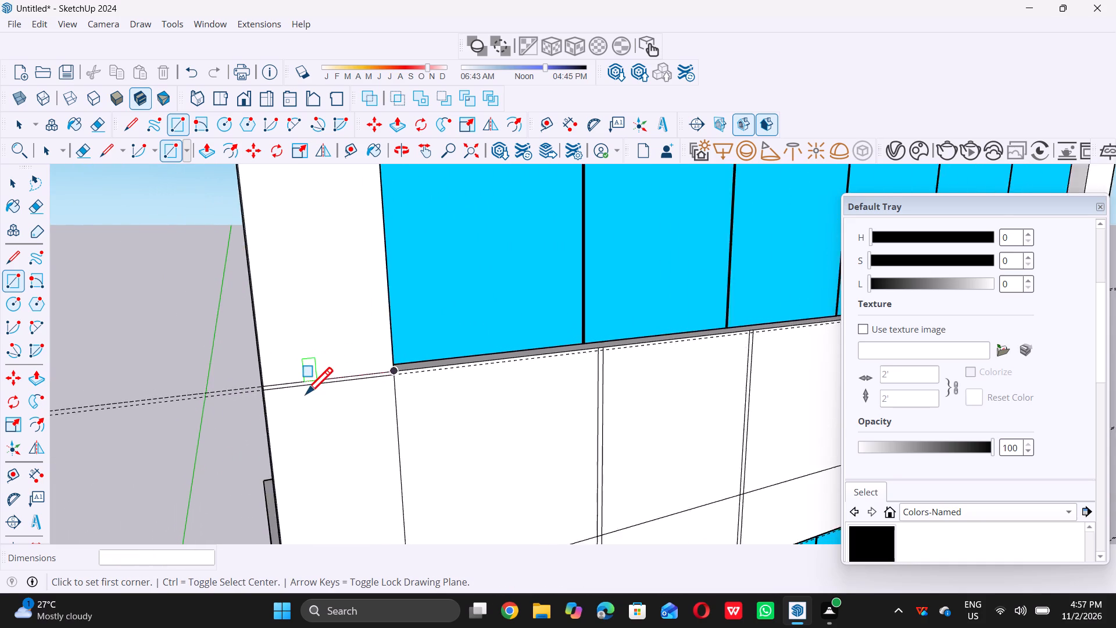
scroll(306, 394, "down", 17)
scroll(610, 353, "up", 2)
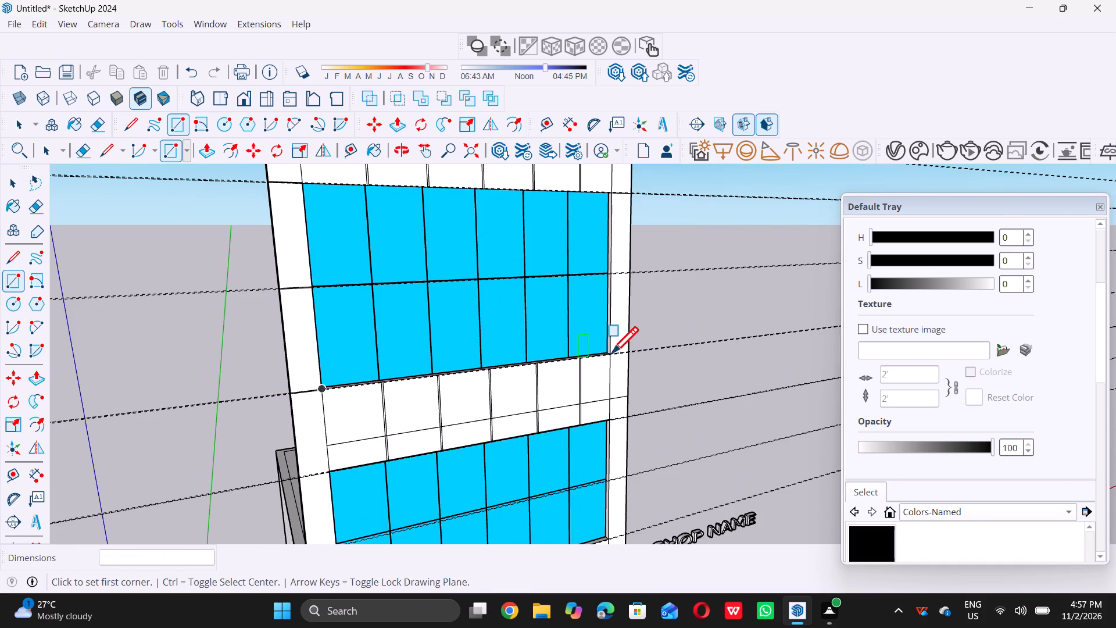
scroll(611, 353, "up", 11)
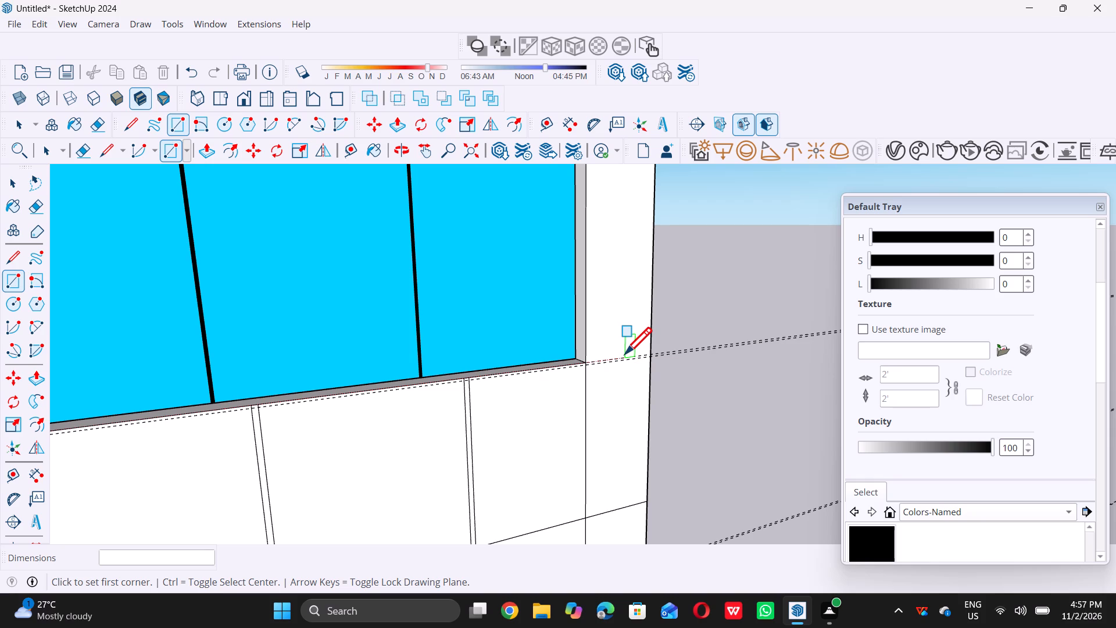
scroll(627, 359, "up", 5)
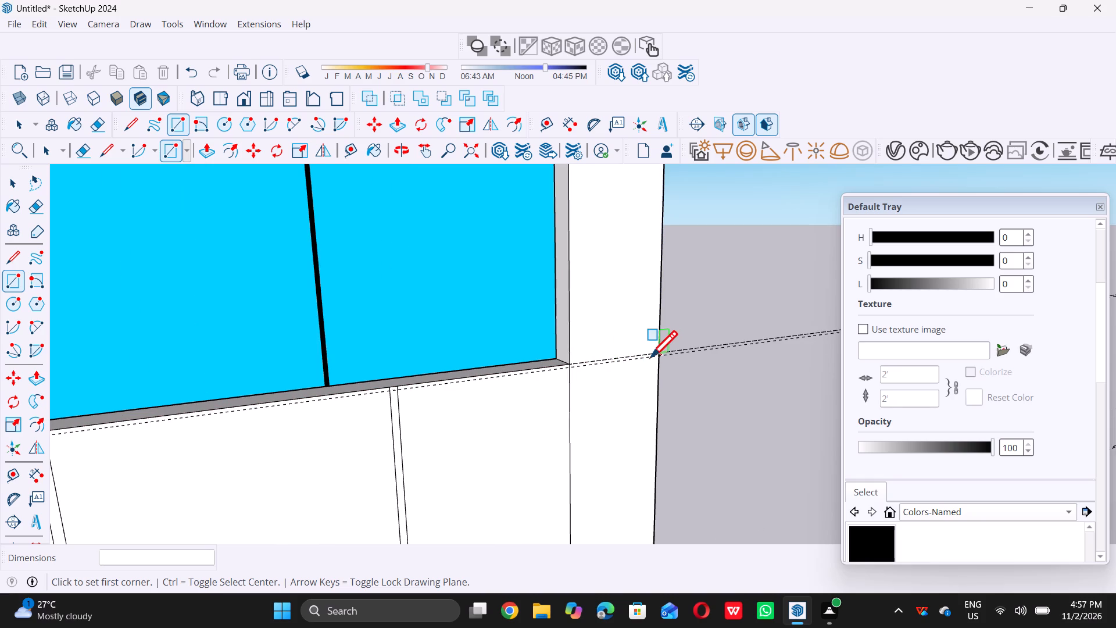
scroll(625, 370, "up", 14)
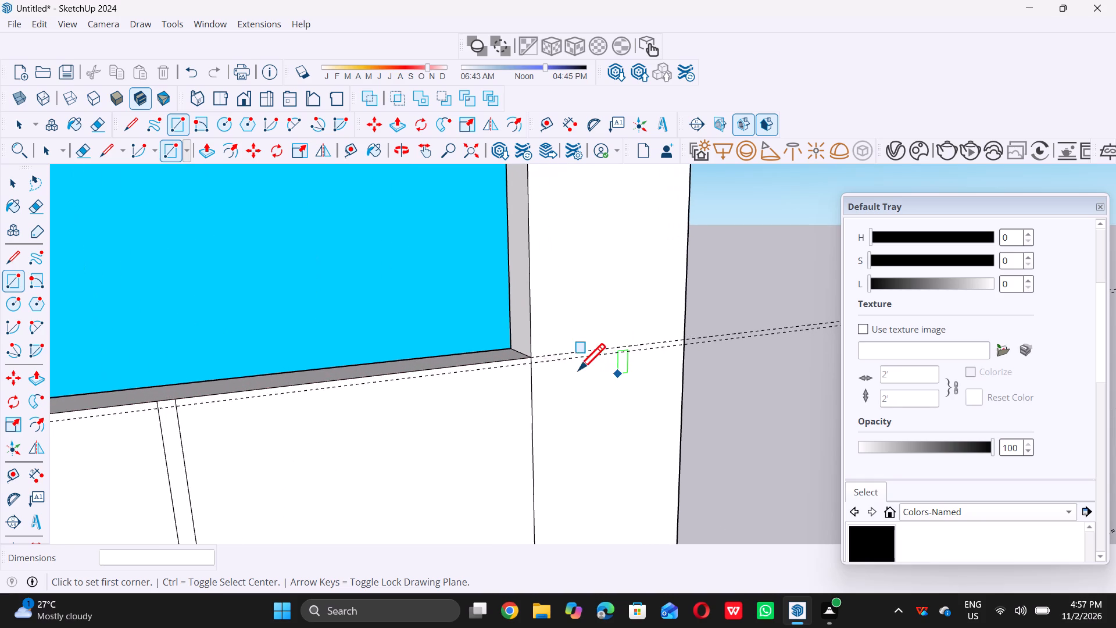
scroll(537, 365, "up", 8)
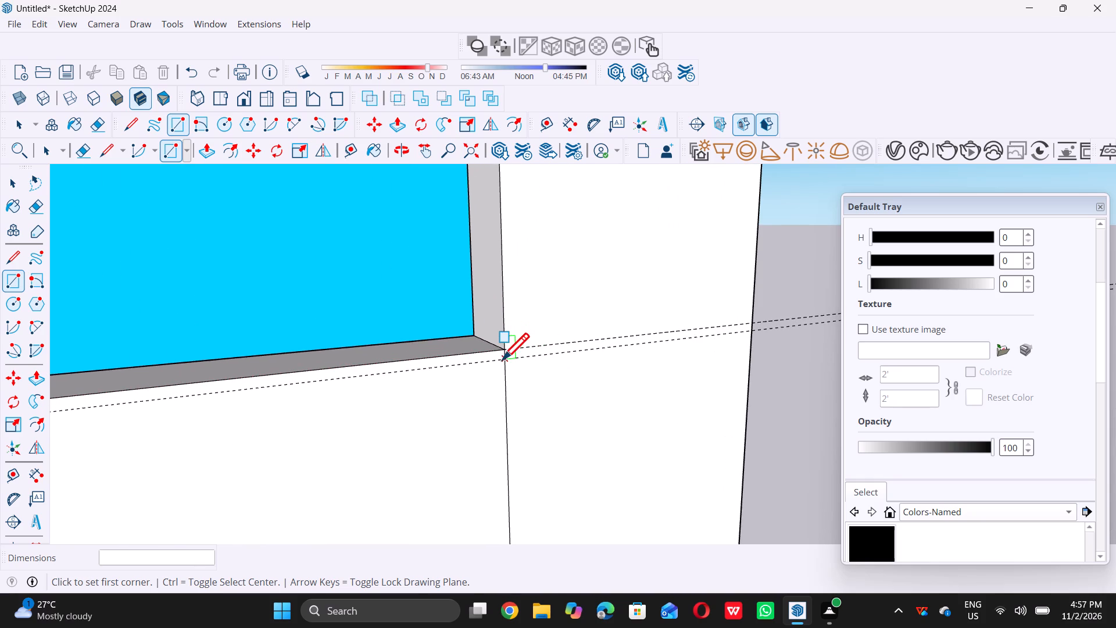
left_click(502, 359)
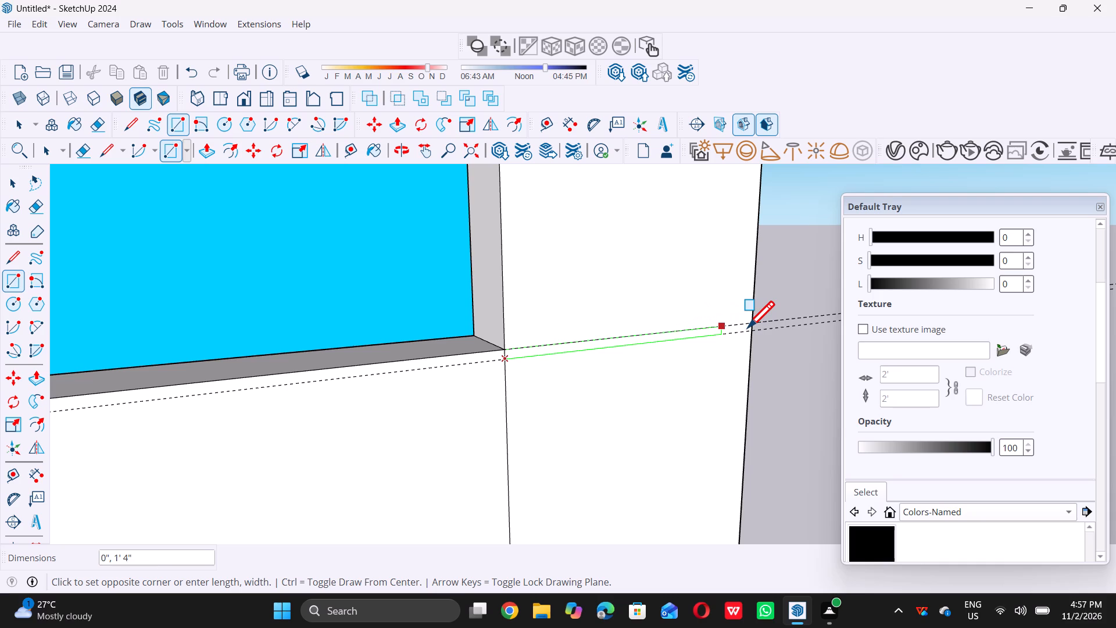
double_click(753, 322)
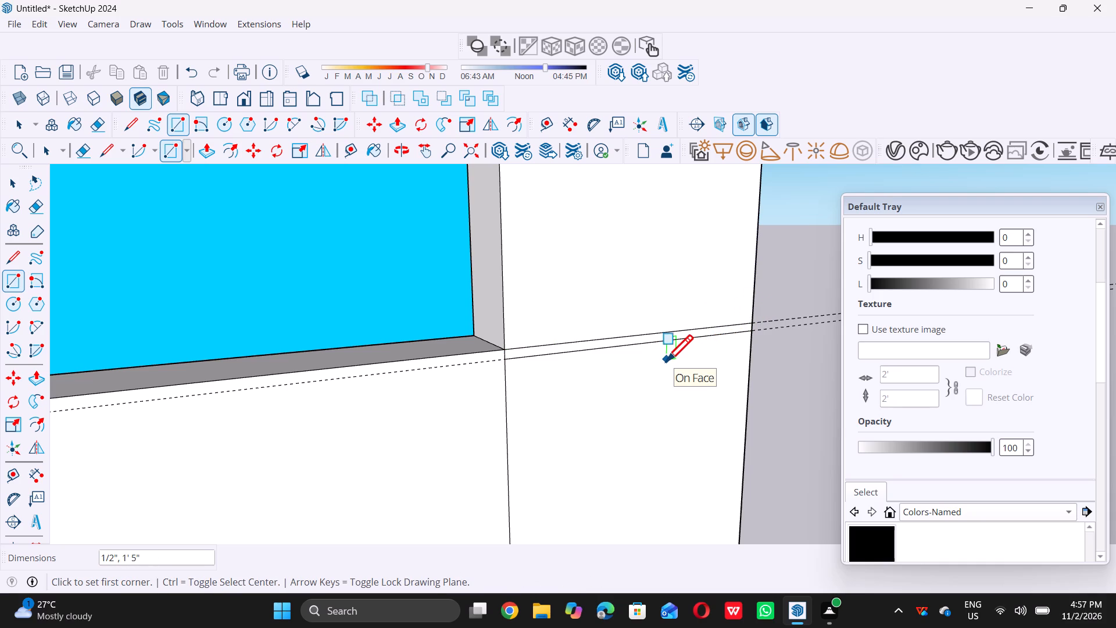
Draw a 1/2" by 1' 5" rectangle between the guides on the right wall strip, at the third window's top edge.
scroll(642, 363, "down", 5)
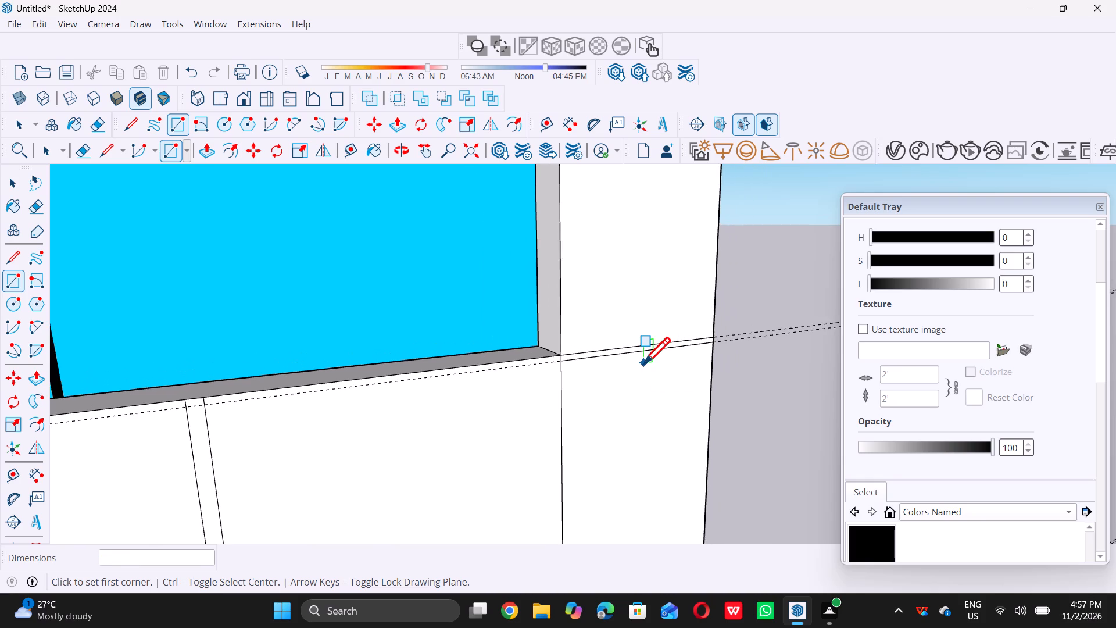
scroll(643, 363, "down", 5)
scroll(645, 363, "down", 20)
scroll(645, 363, "down", 1)
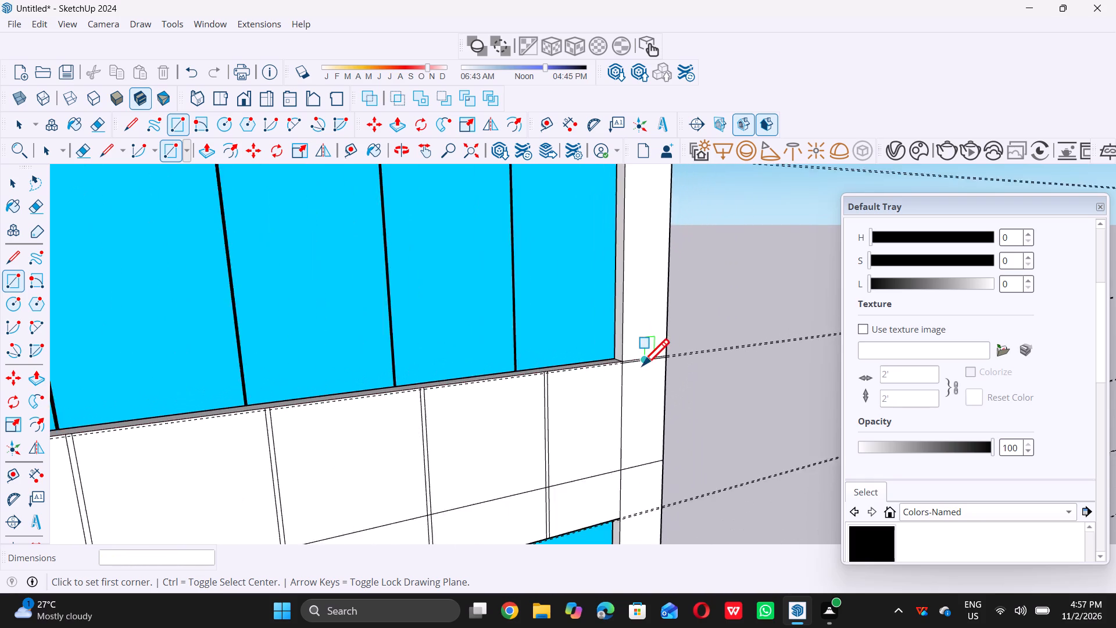
scroll(642, 365, "down", 20)
scroll(638, 424, "up", 6)
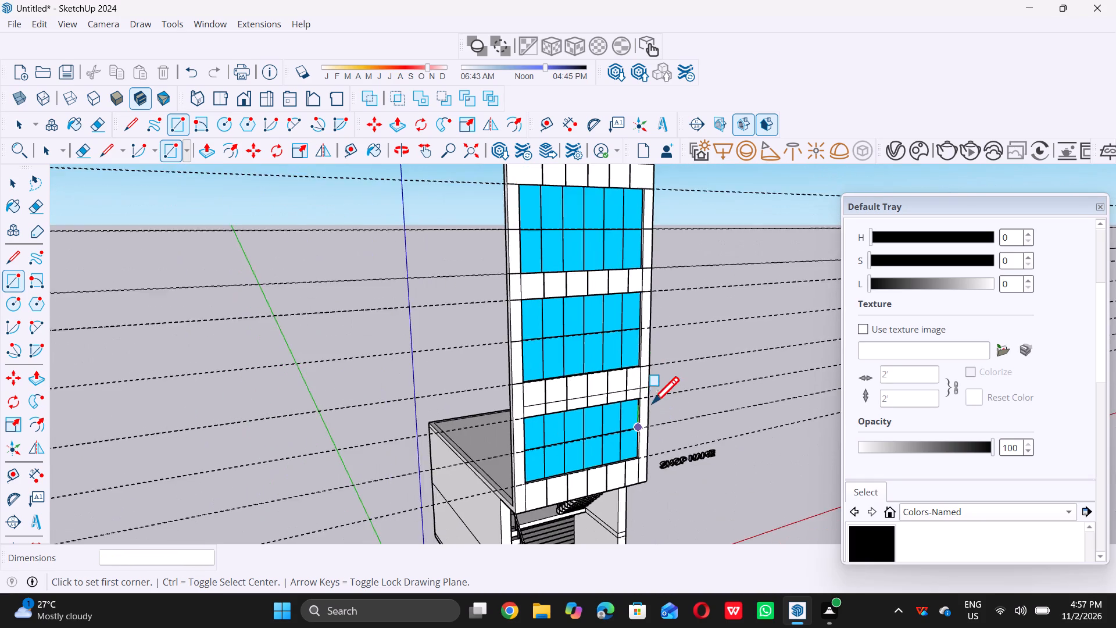
scroll(653, 403, "up", 9)
scroll(648, 401, "up", 13)
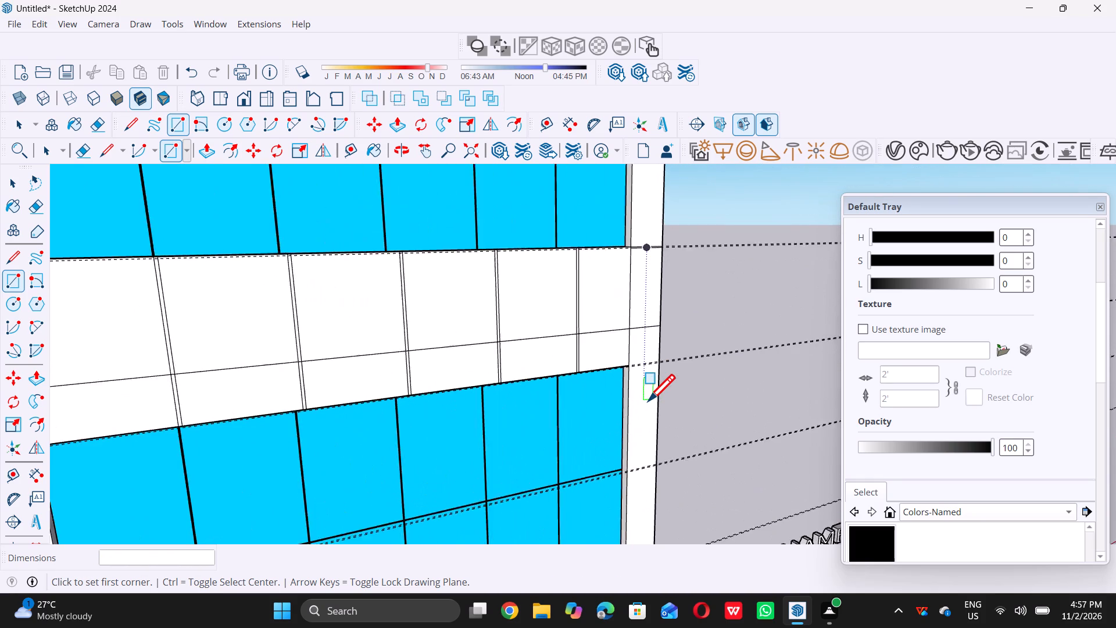
scroll(641, 382, "up", 12)
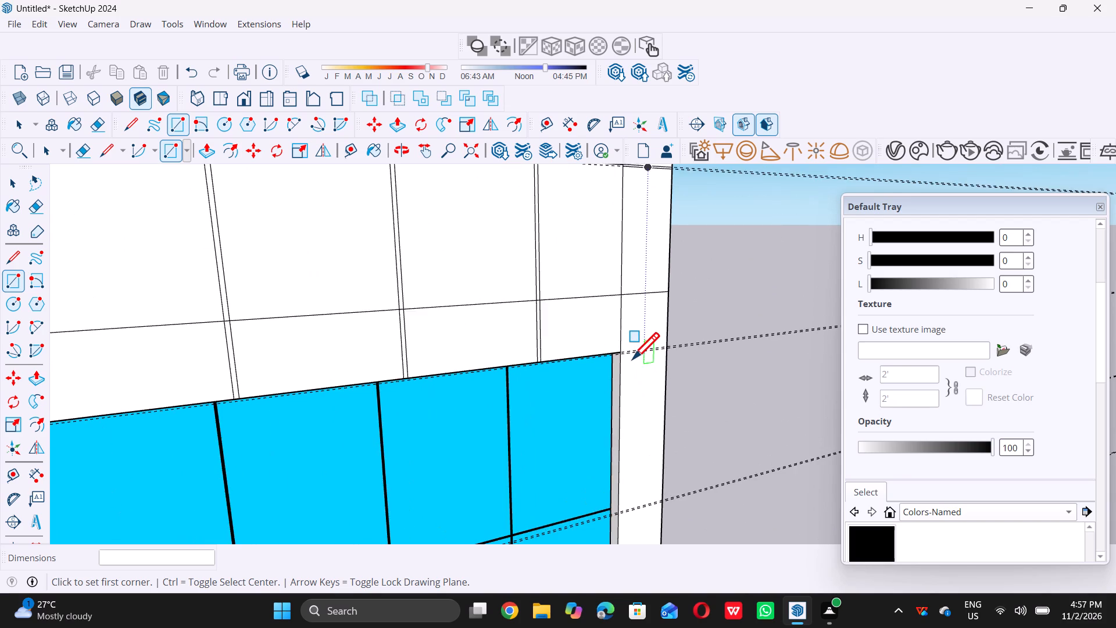
scroll(632, 359, "up", 12)
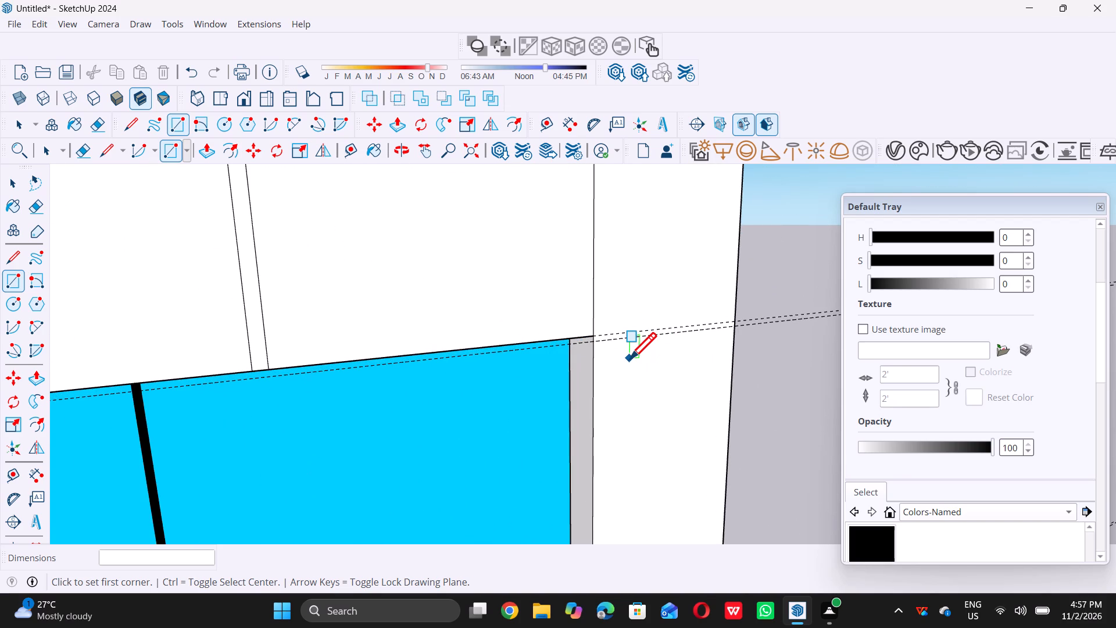
scroll(629, 358, "up", 5)
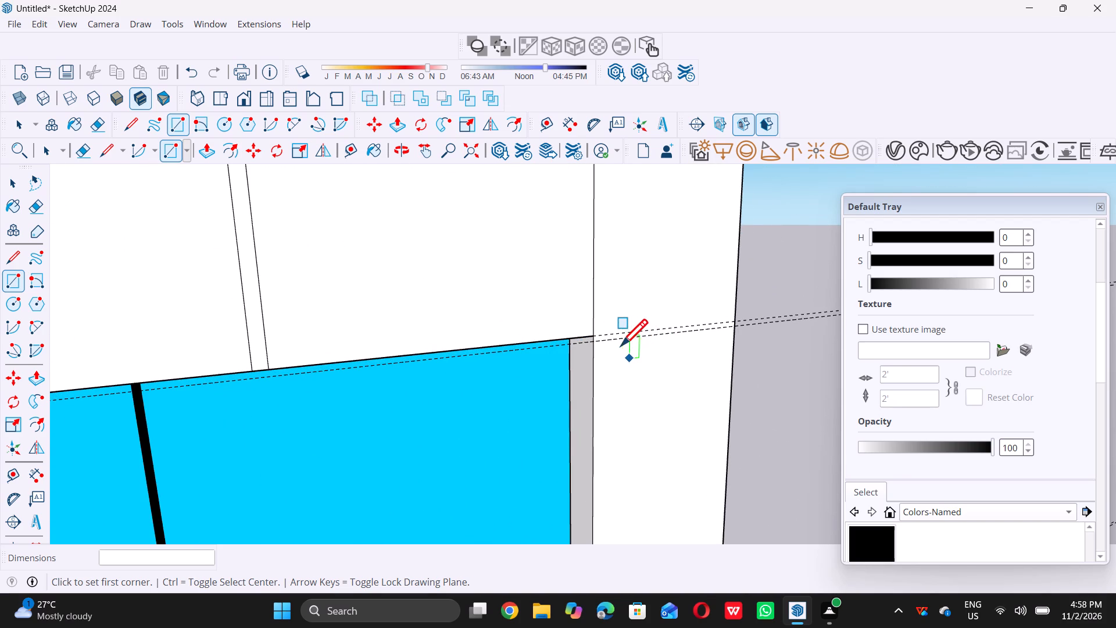
scroll(608, 345, "up", 12)
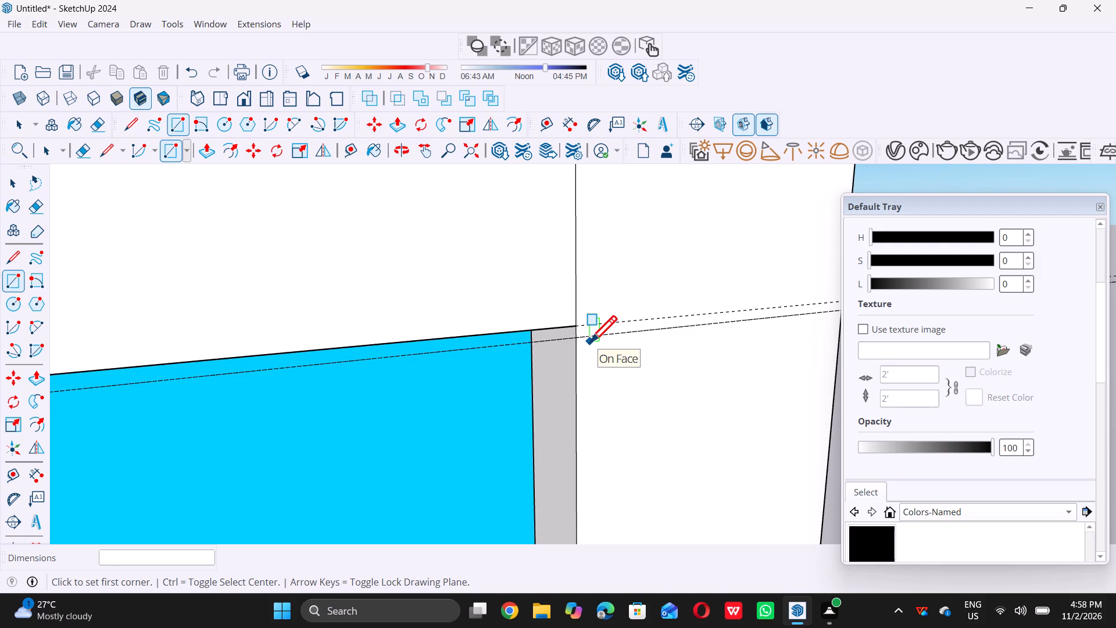
scroll(591, 344, "up", 8)
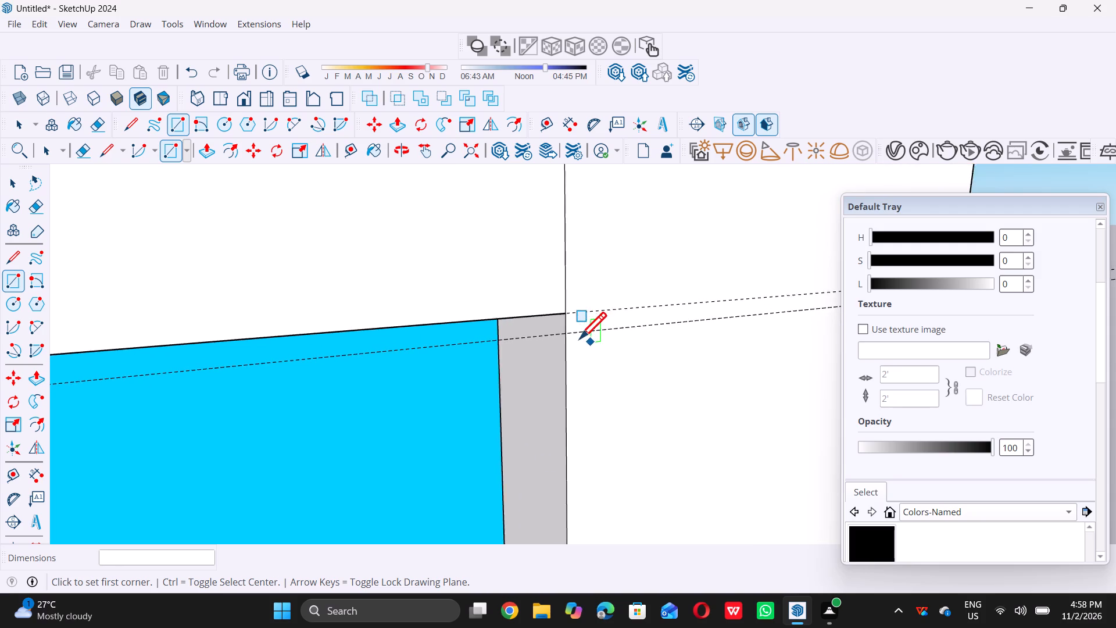
left_click(561, 330)
scroll(561, 330, "down", 6)
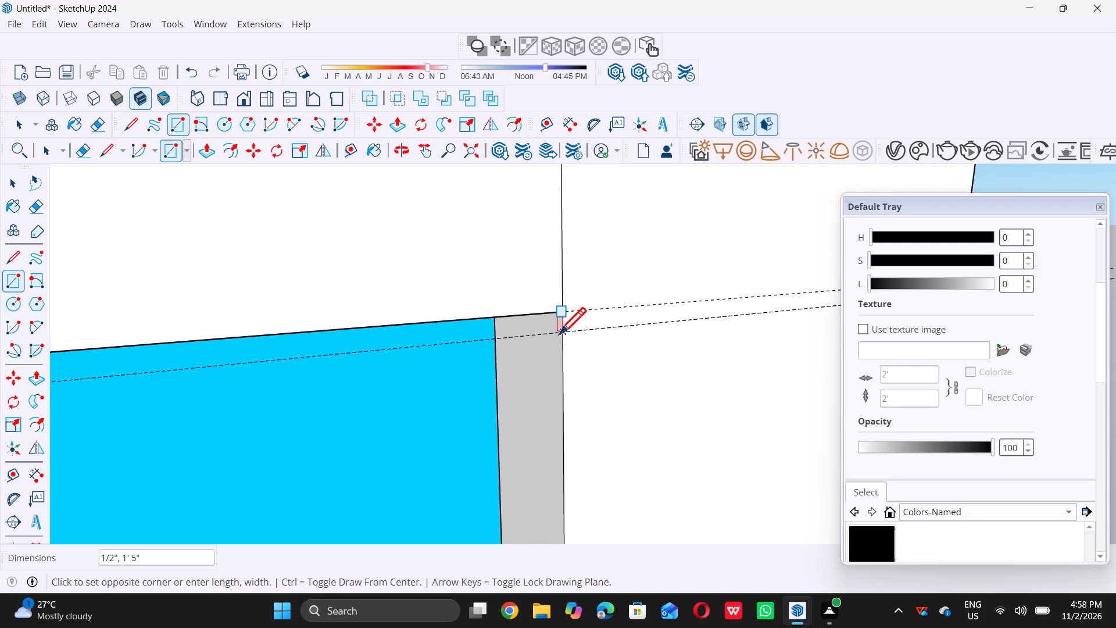
scroll(559, 334, "down", 11)
scroll(743, 317, "up", 4)
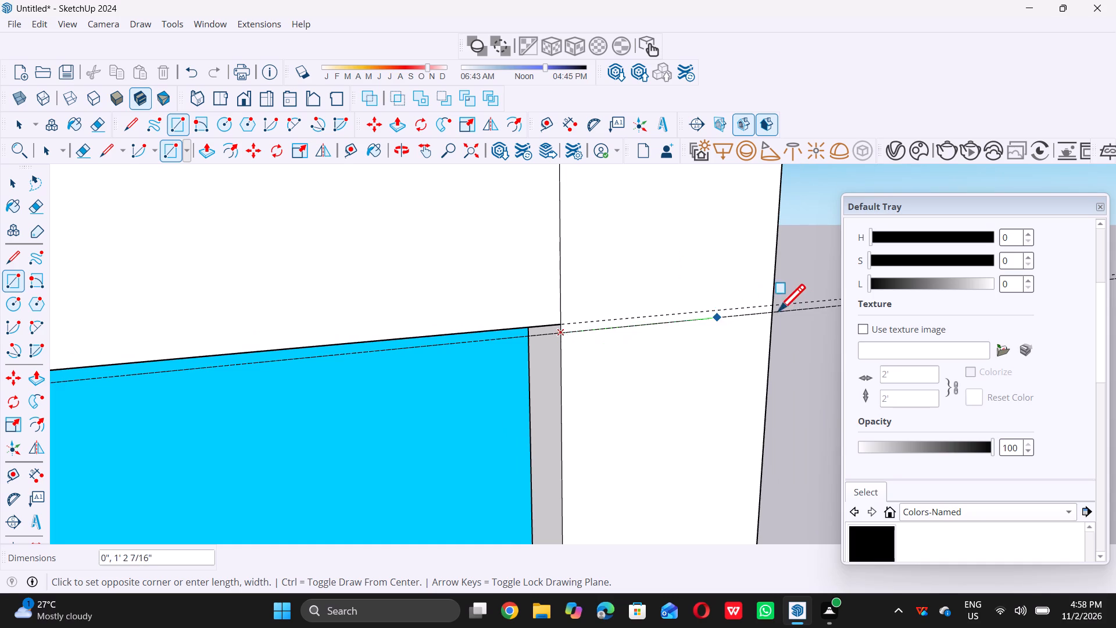
scroll(776, 308, "up", 4)
scroll(774, 308, "down", 9)
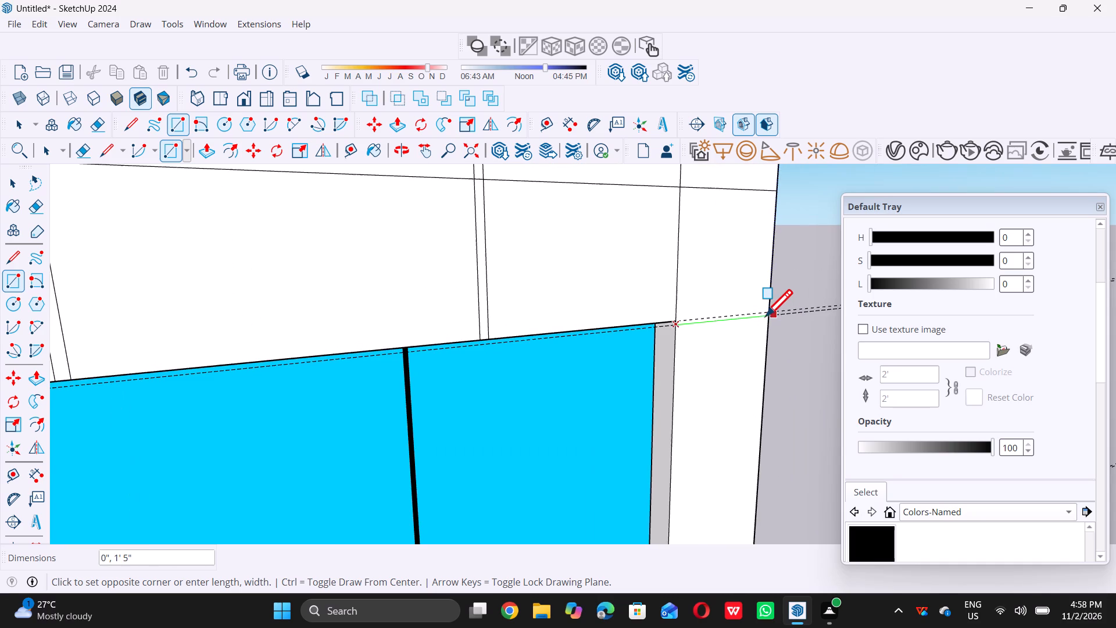
scroll(767, 311, "up", 7)
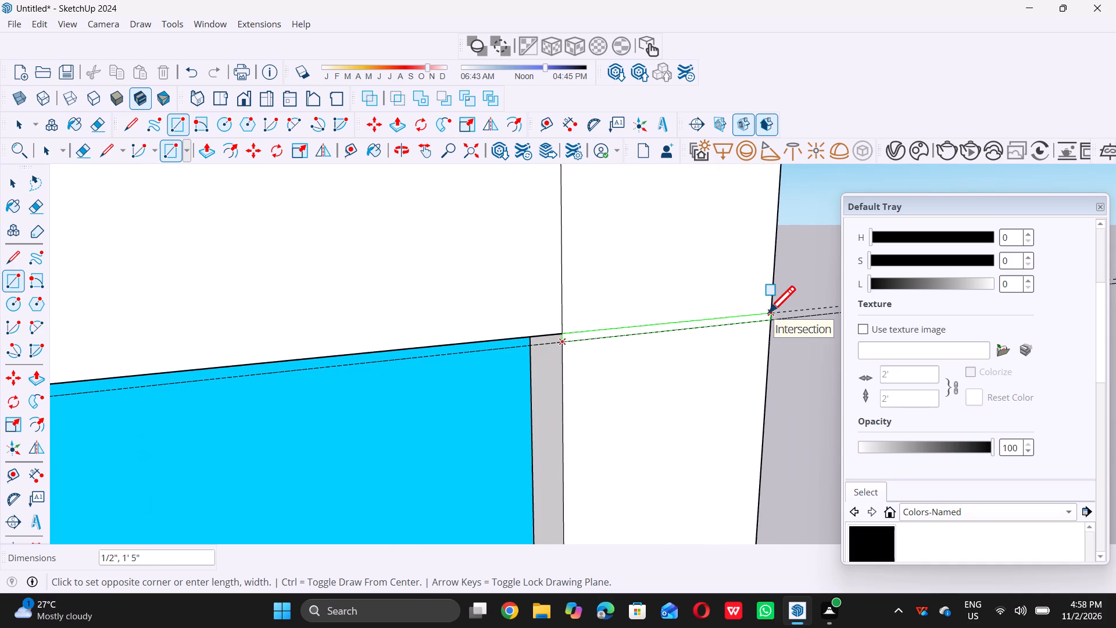
double_click(773, 310)
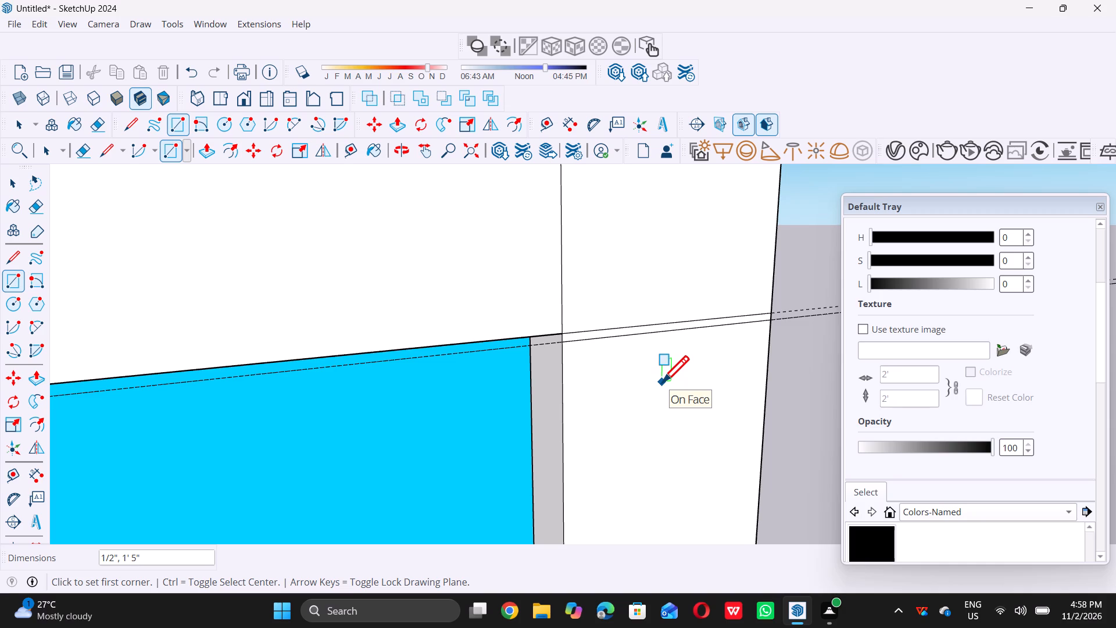
scroll(634, 370, "down", 5)
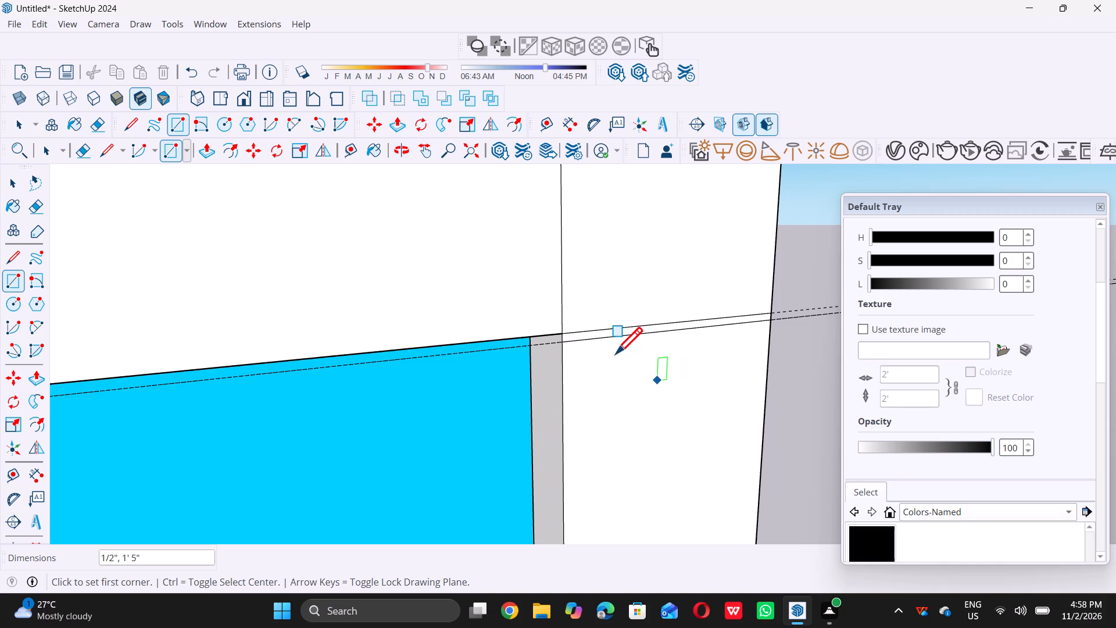
scroll(616, 354, "down", 19)
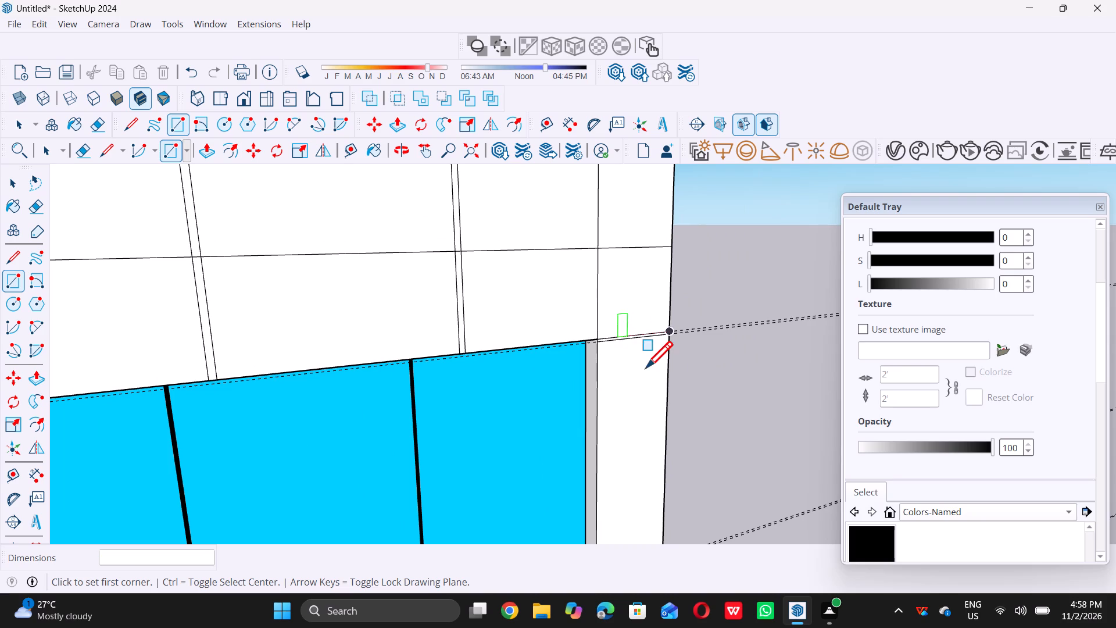
Draw a 1/2" by 1' 5" rectangle between the guides on the right wall strip, beside the third window's middle bar.
scroll(616, 397, "down", 17)
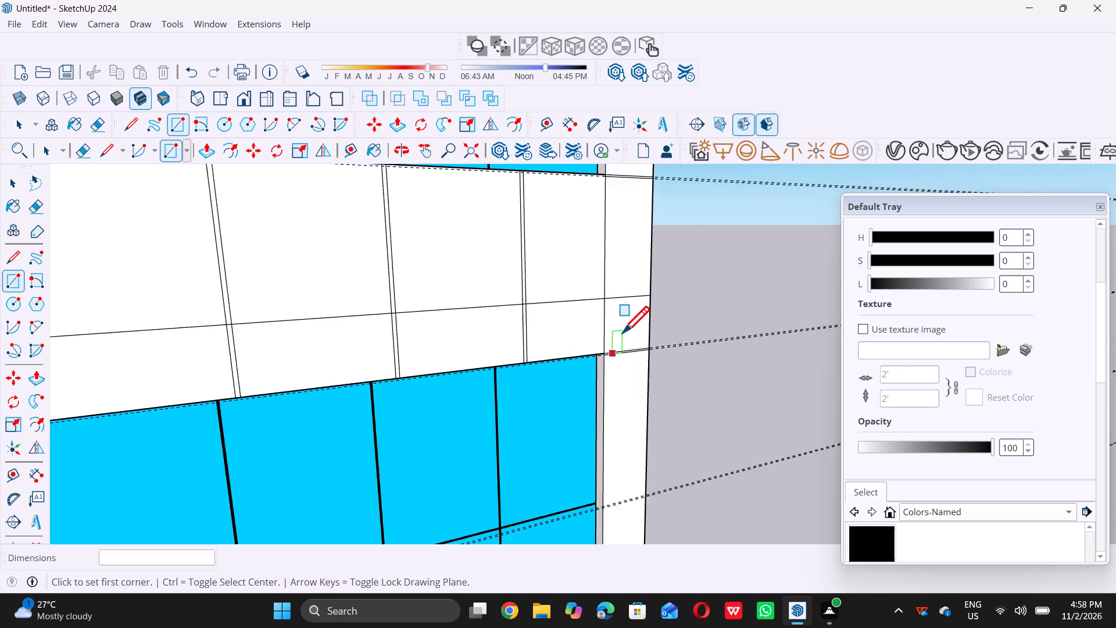
scroll(623, 333, "down", 9)
scroll(627, 440, "up", 14)
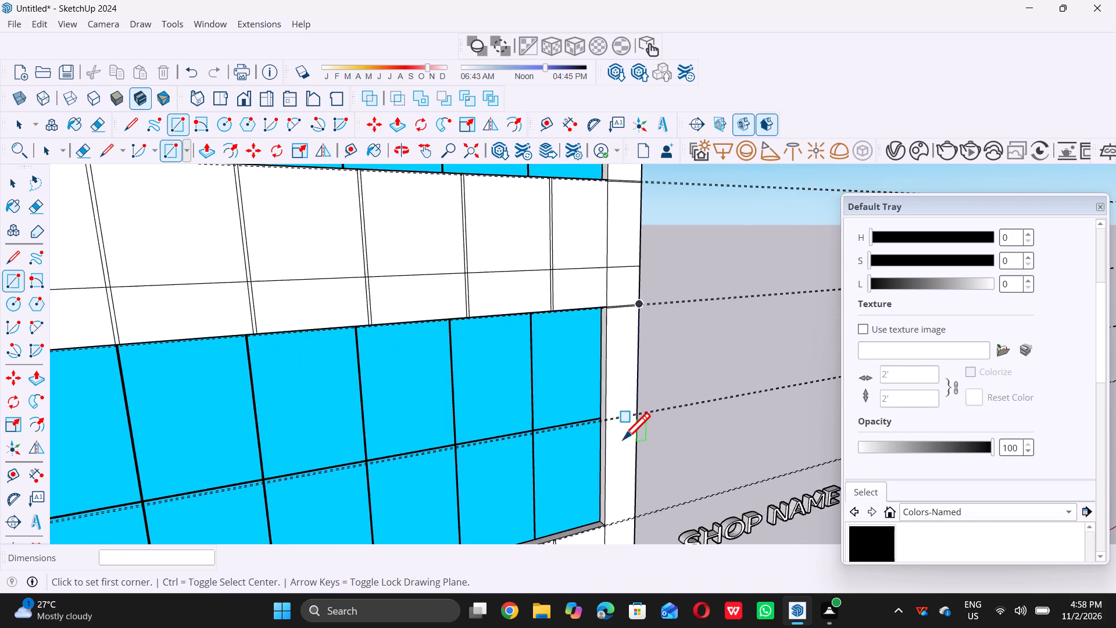
scroll(623, 439, "up", 3)
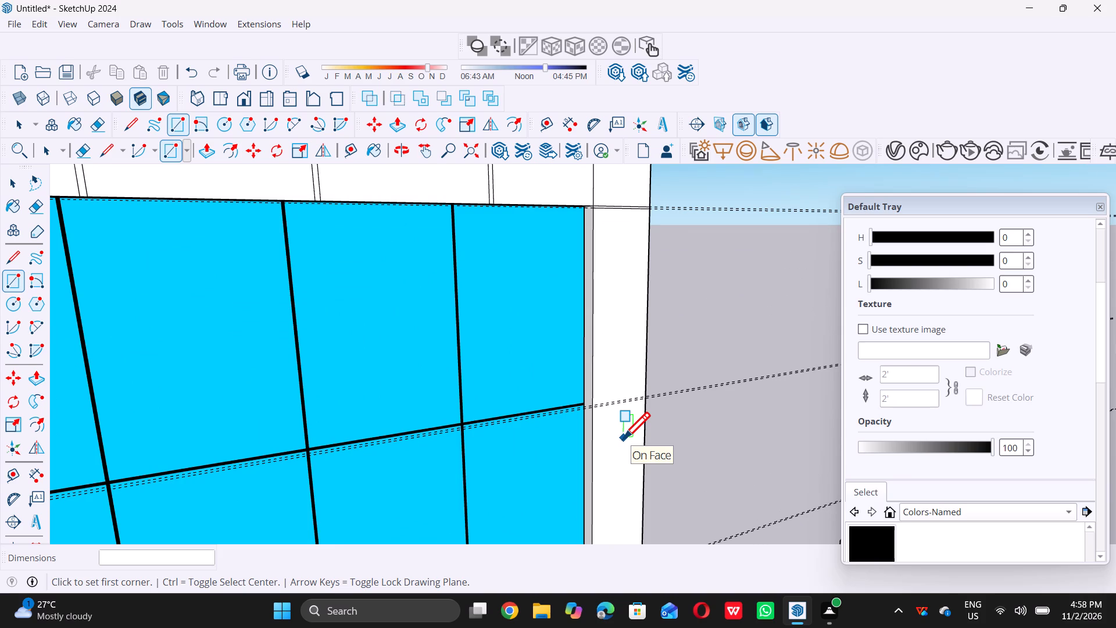
scroll(624, 438, "up", 5)
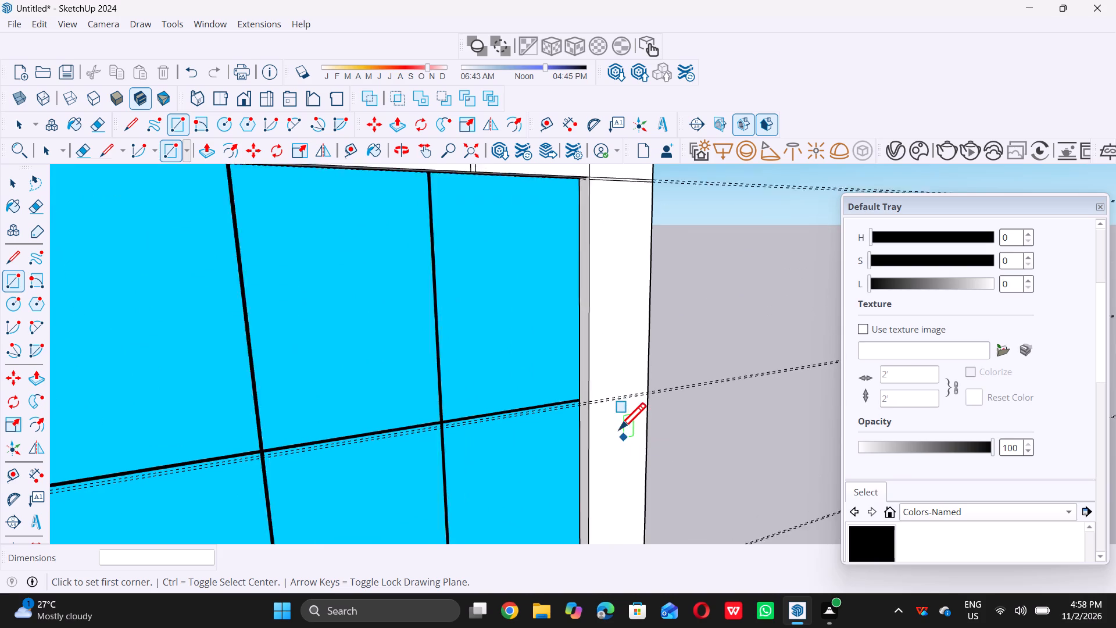
scroll(591, 422, "up", 10)
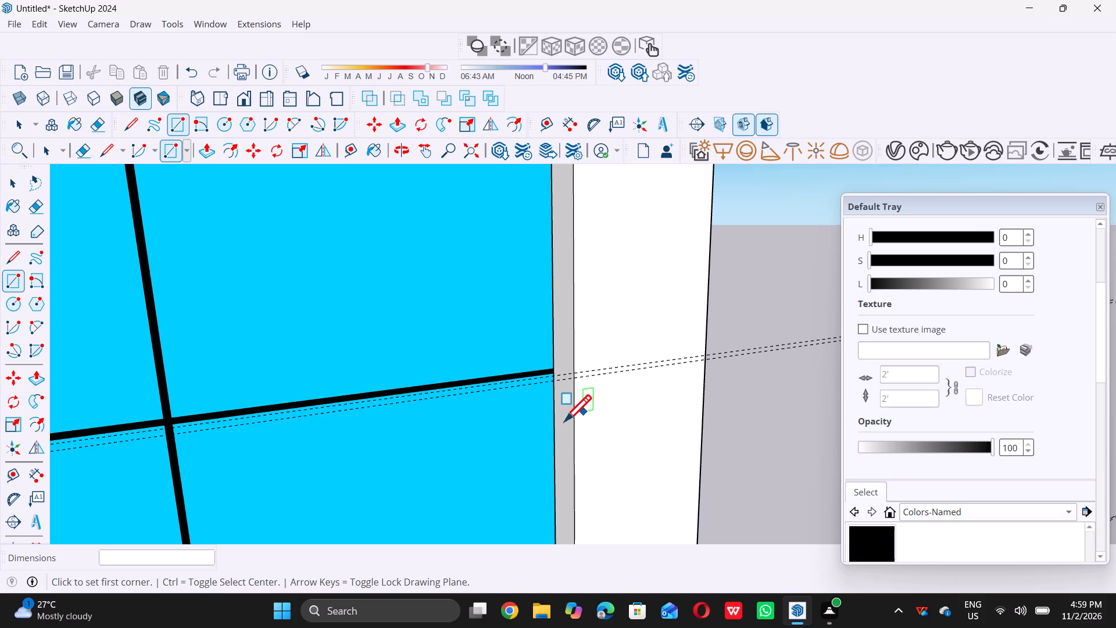
scroll(580, 387, "up", 4)
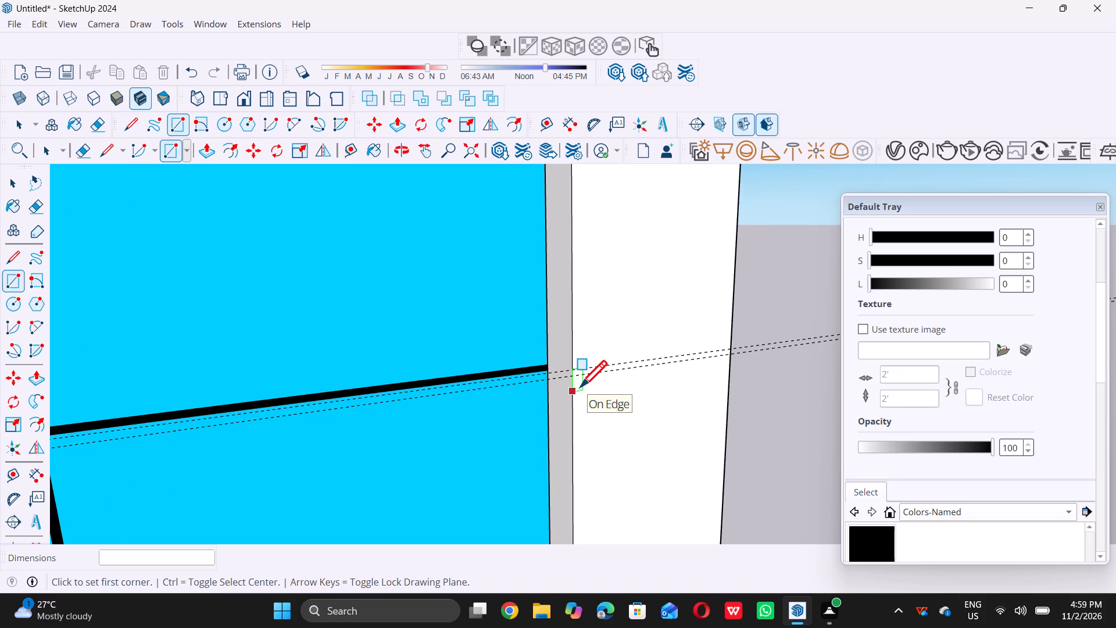
scroll(581, 388, "up", 2)
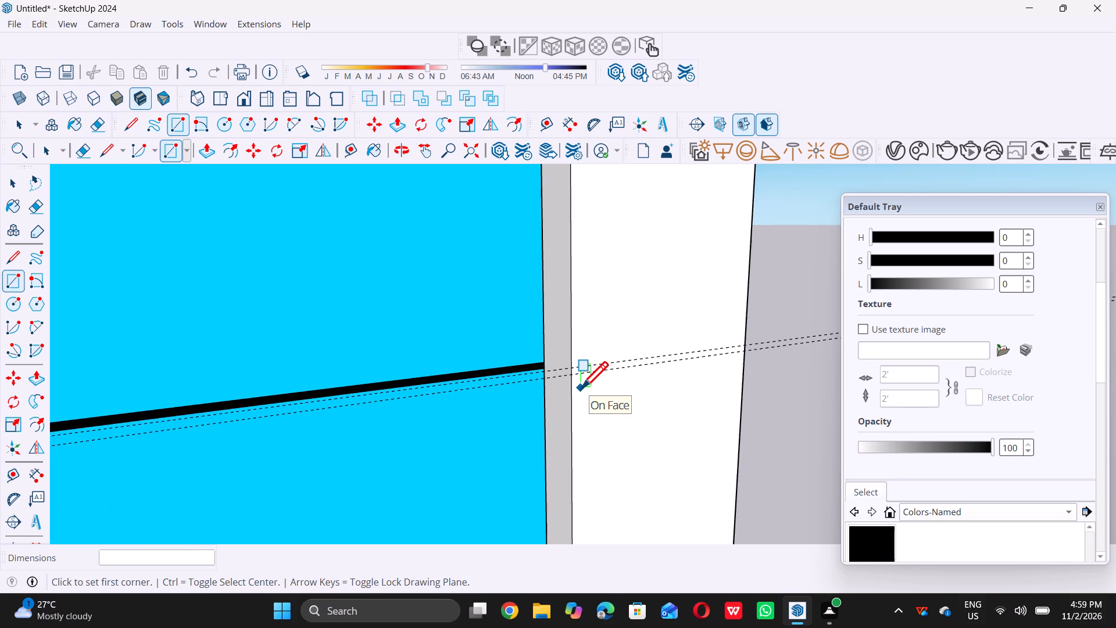
scroll(581, 388, "up", 11)
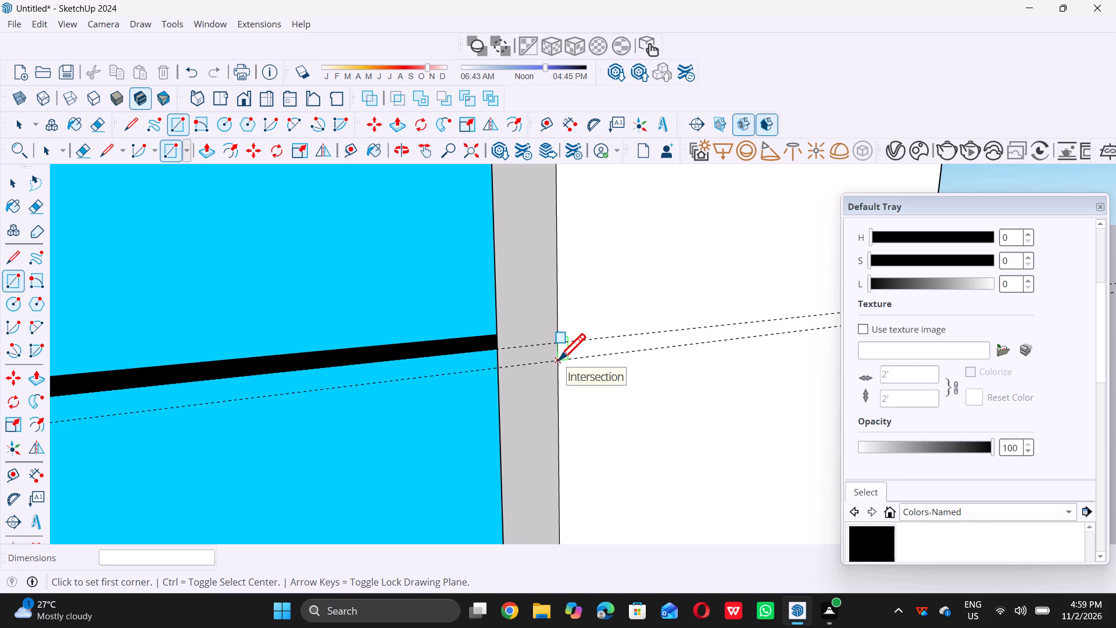
left_click(560, 360)
scroll(560, 360, "down", 15)
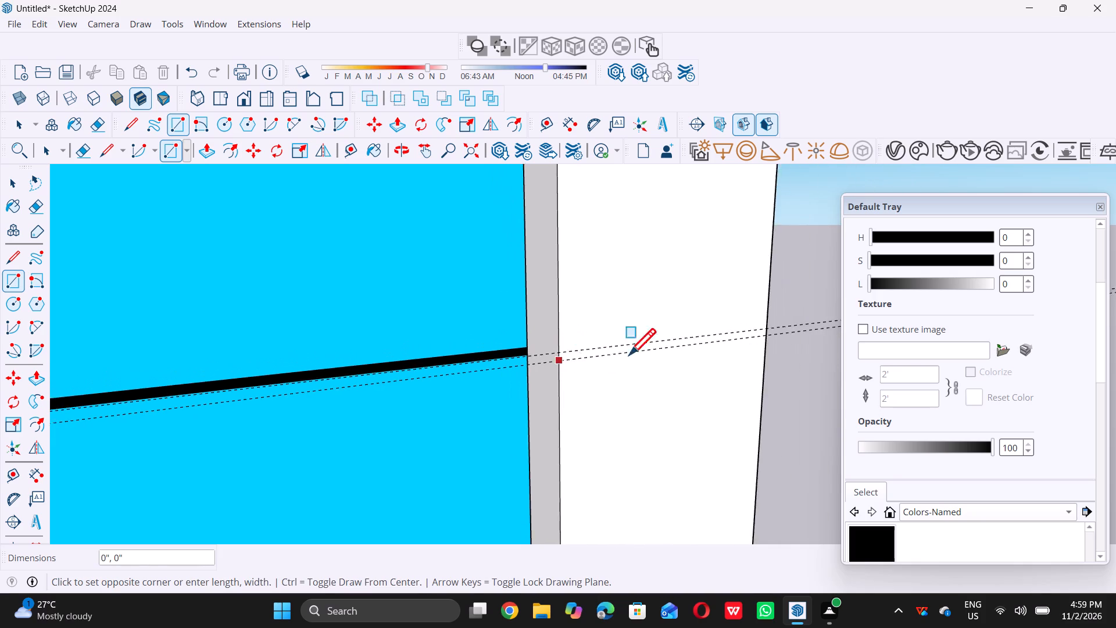
scroll(699, 338, "up", 9)
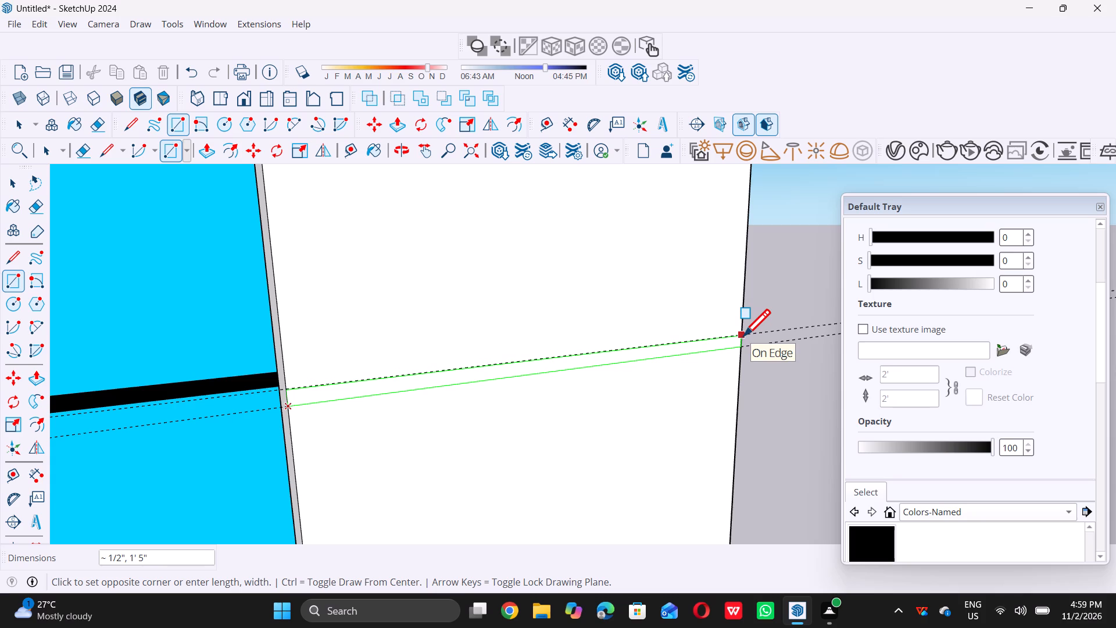
scroll(742, 336, "up", 4)
double_click(739, 334)
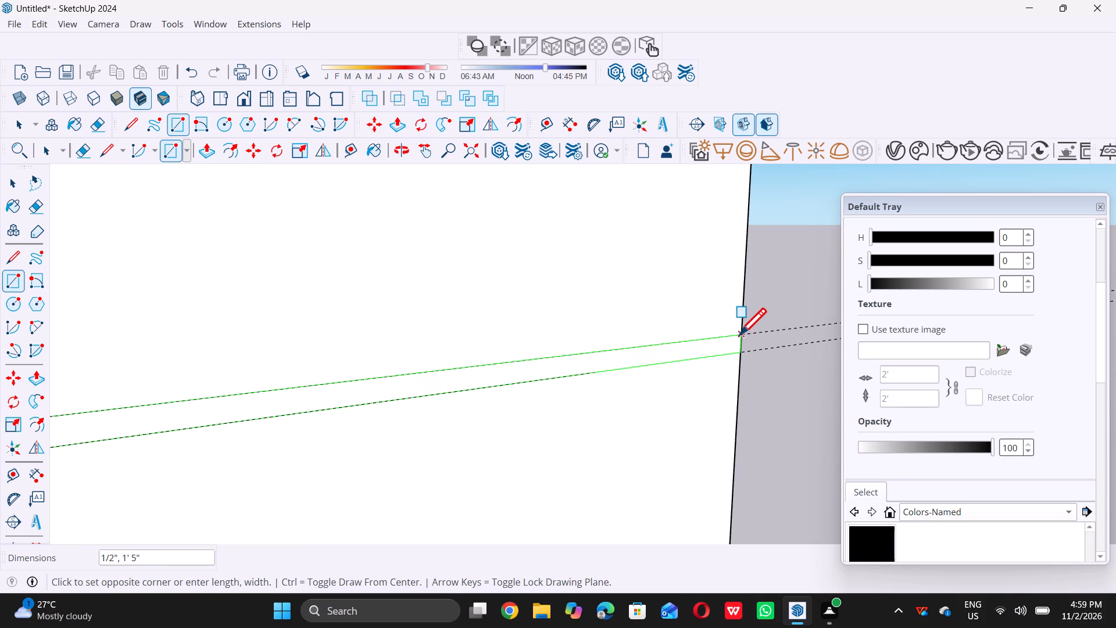
Draw a 1/2" by 1' 5" rectangle between the guides on the right wall strip, at the third window's bottom edge.
scroll(702, 345, "down", 16)
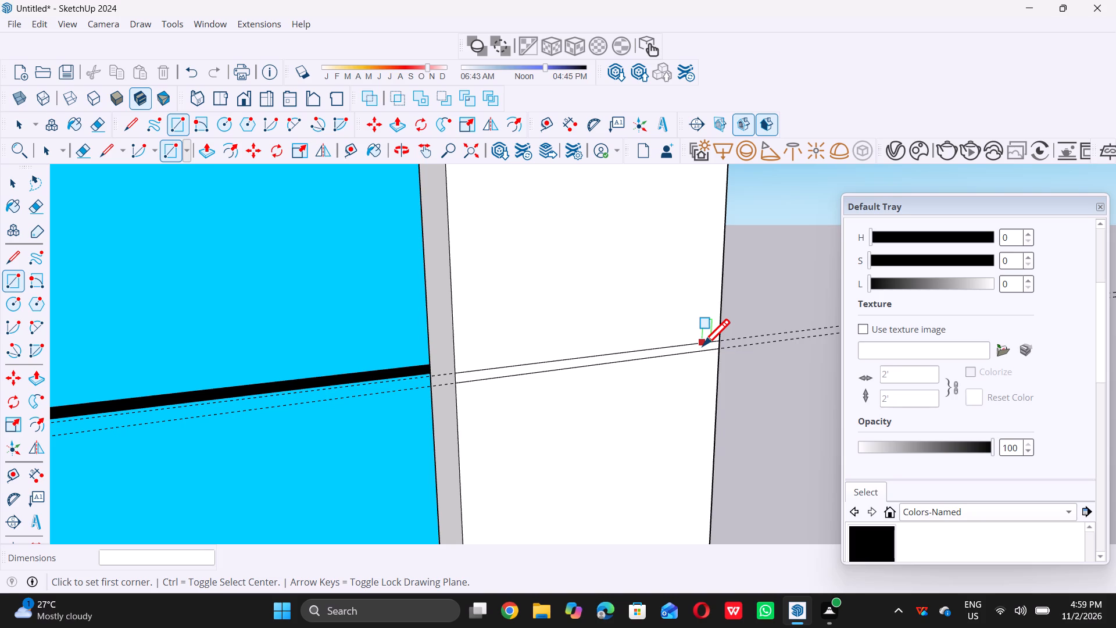
scroll(703, 345, "down", 19)
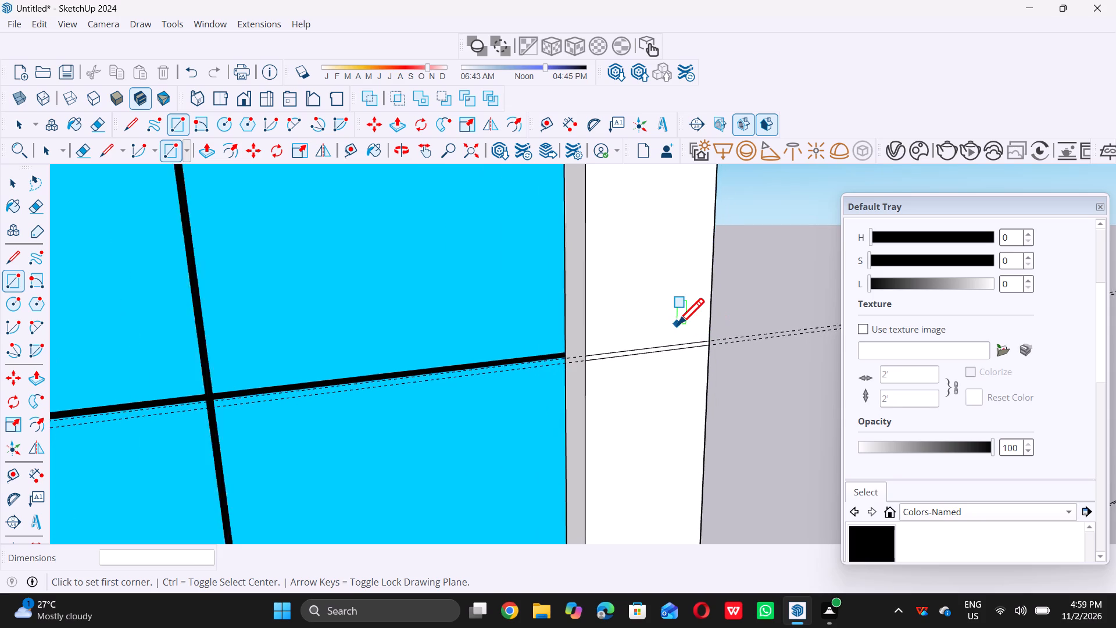
scroll(677, 324, "down", 20)
scroll(677, 324, "down", 10)
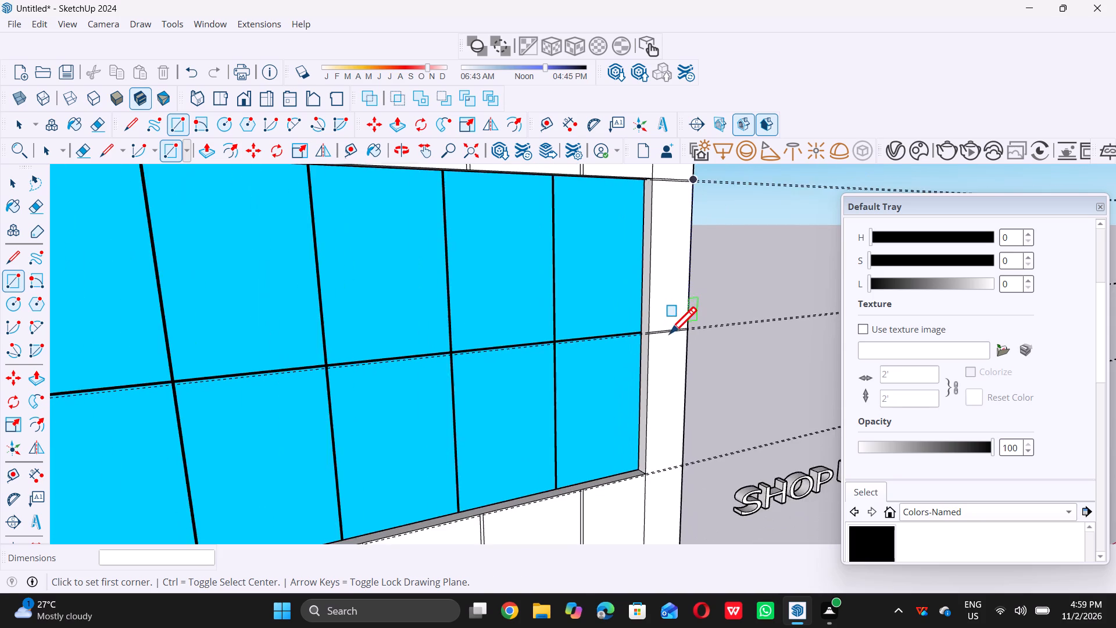
scroll(670, 333, "down", 3)
scroll(669, 437, "up", 15)
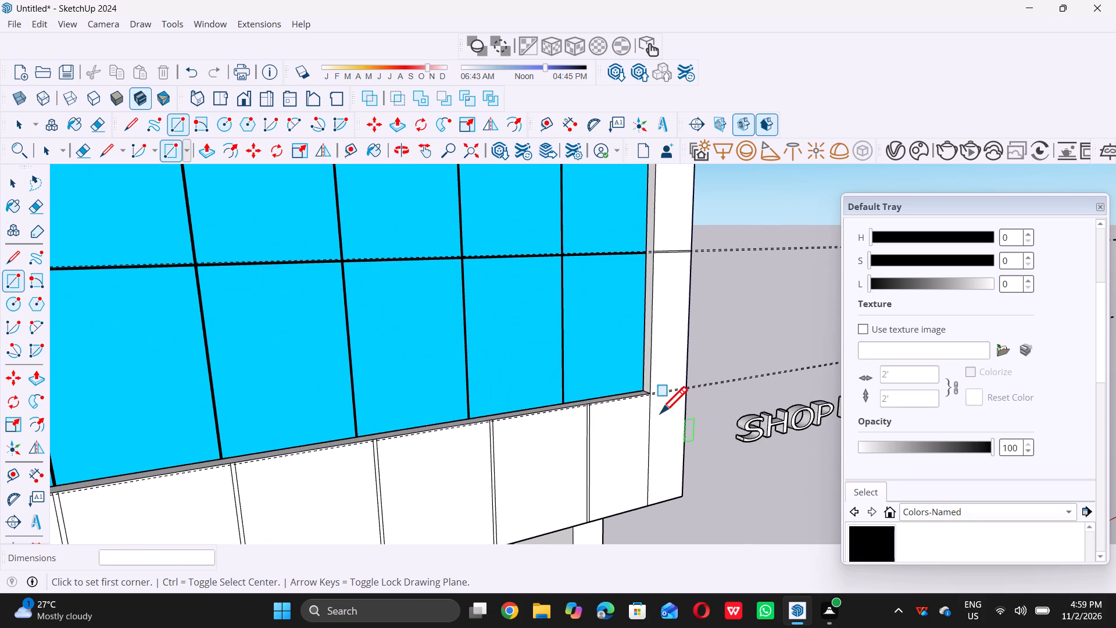
scroll(659, 405, "up", 5)
scroll(652, 384, "up", 20)
scroll(652, 384, "up", 1)
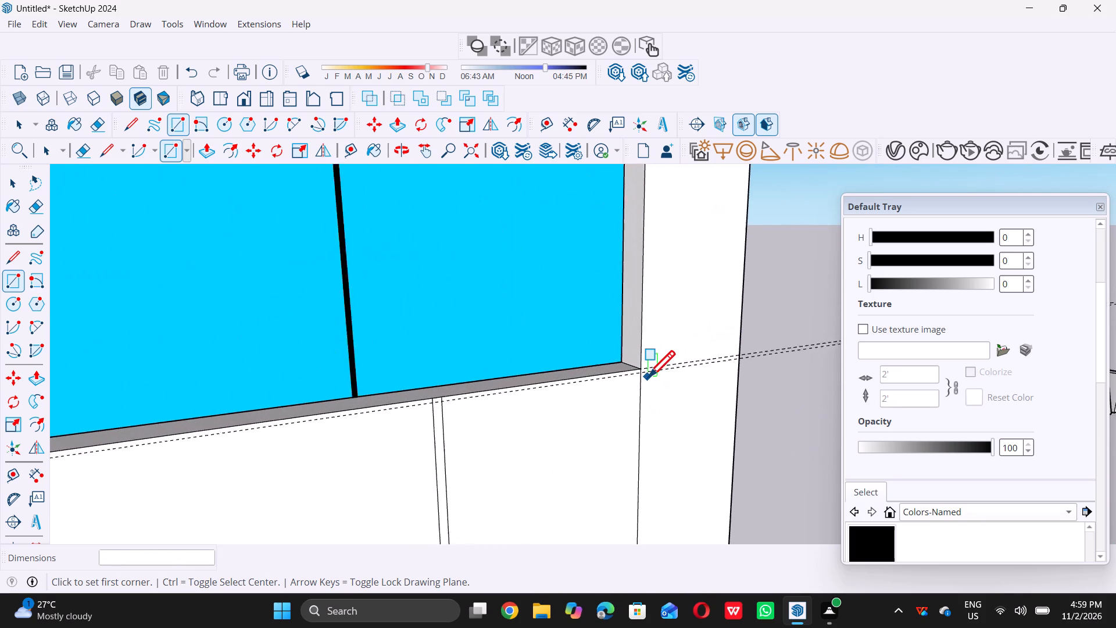
scroll(648, 377, "up", 20)
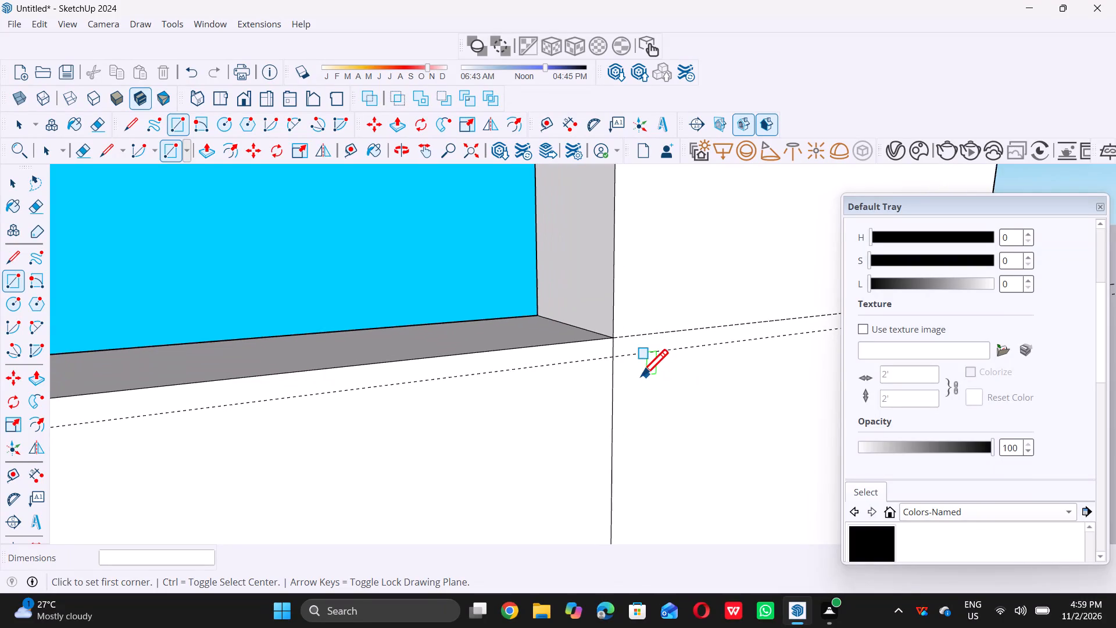
left_click(608, 350)
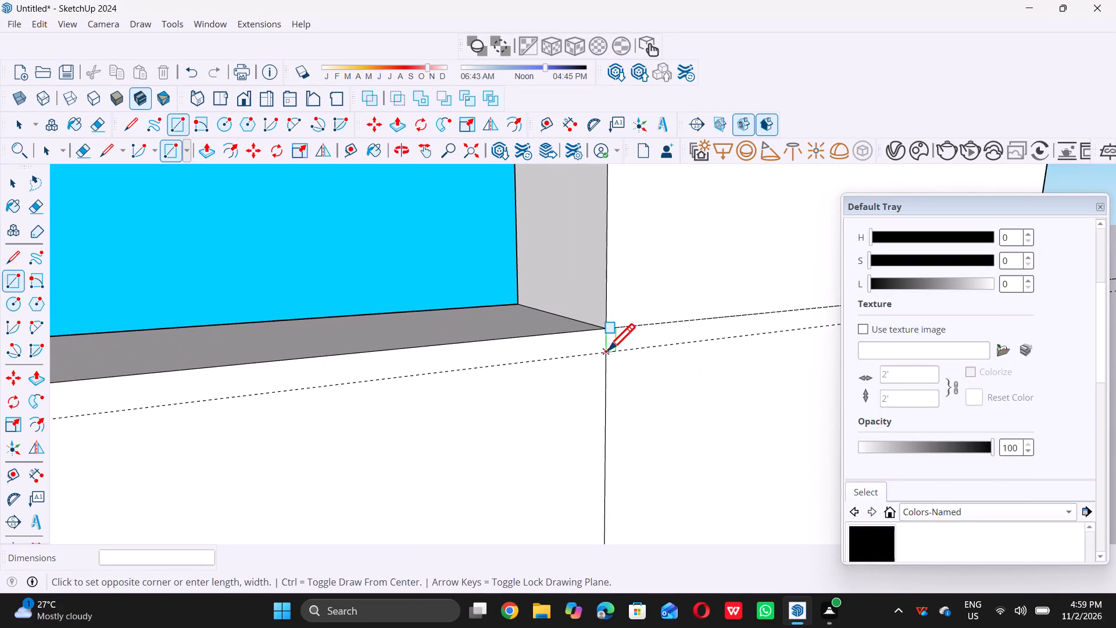
scroll(608, 350, "down", 20)
scroll(608, 350, "down", 2)
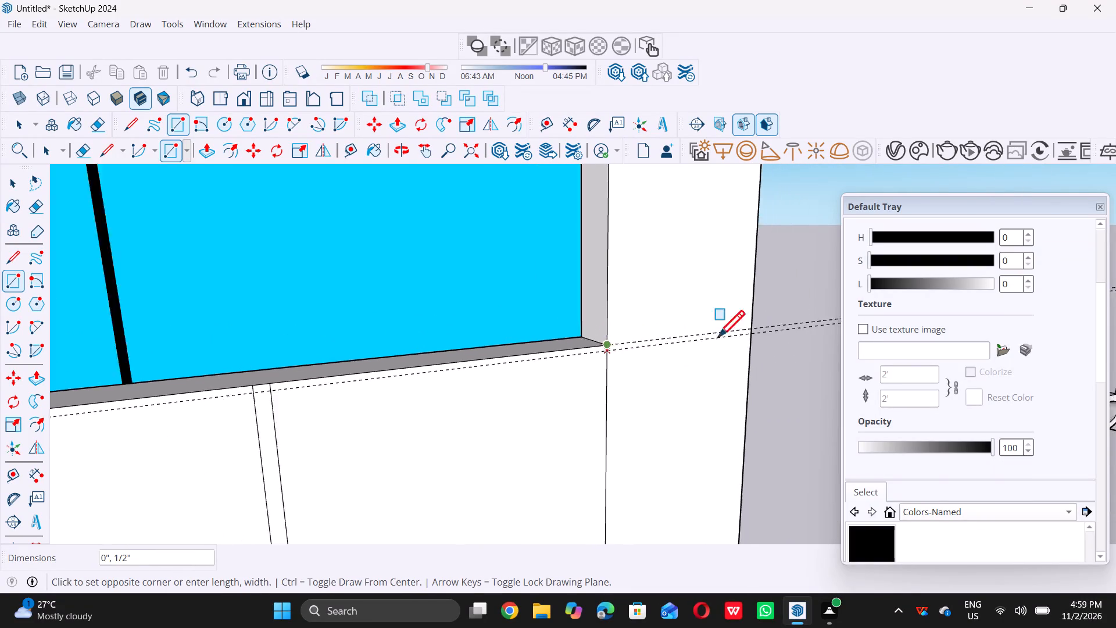
scroll(727, 331, "up", 12)
scroll(732, 337, "down", 4)
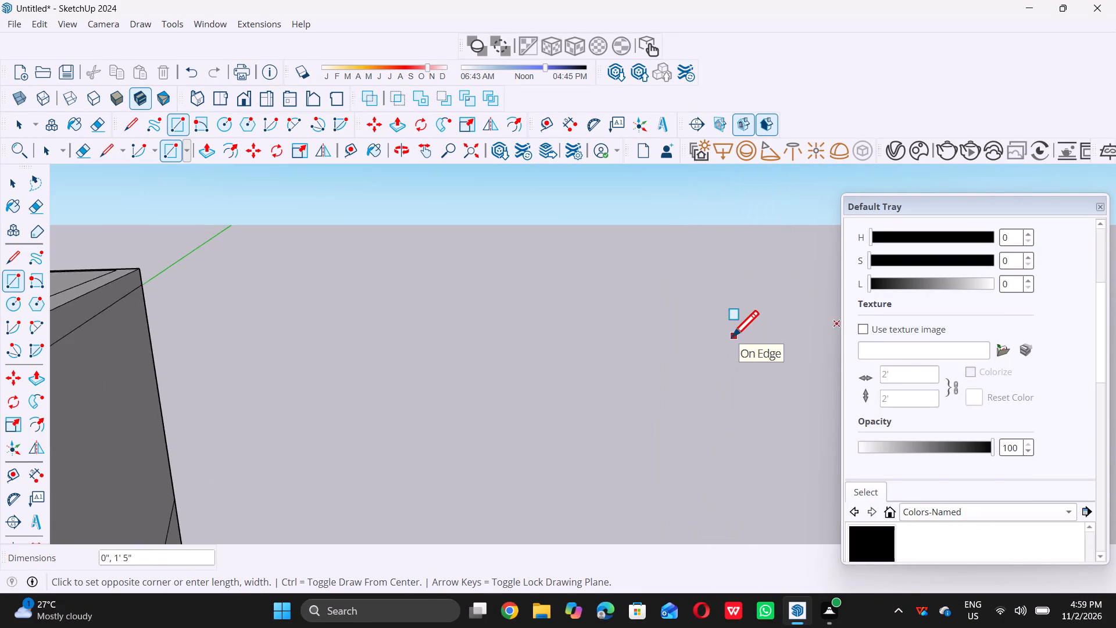
scroll(733, 338, "down", 5)
scroll(735, 338, "up", 4)
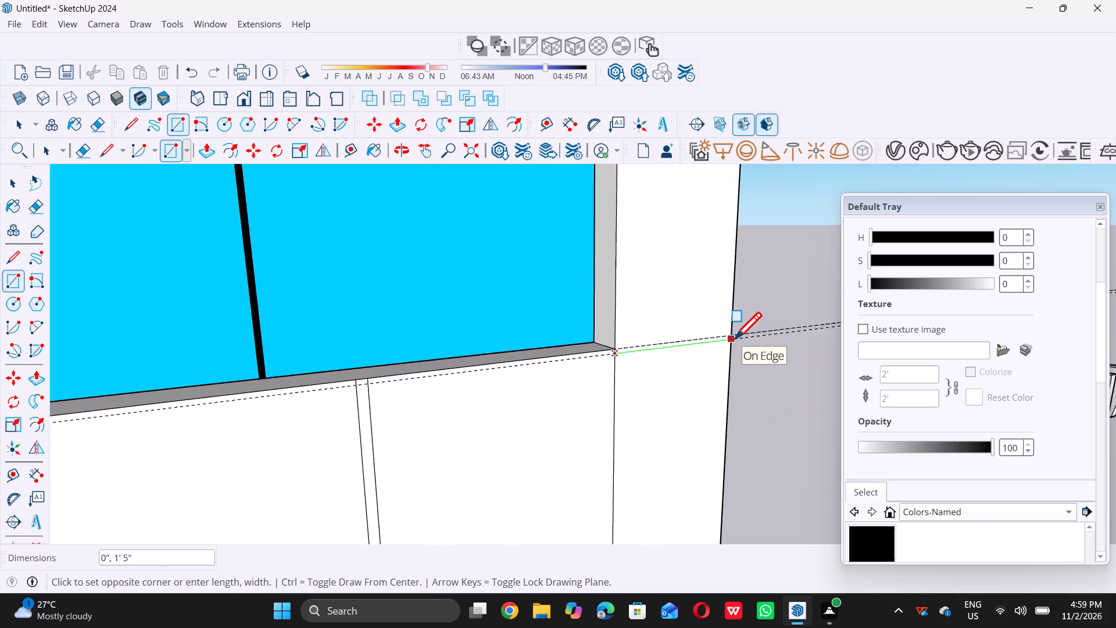
scroll(735, 338, "up", 1)
scroll(721, 340, "down", 4)
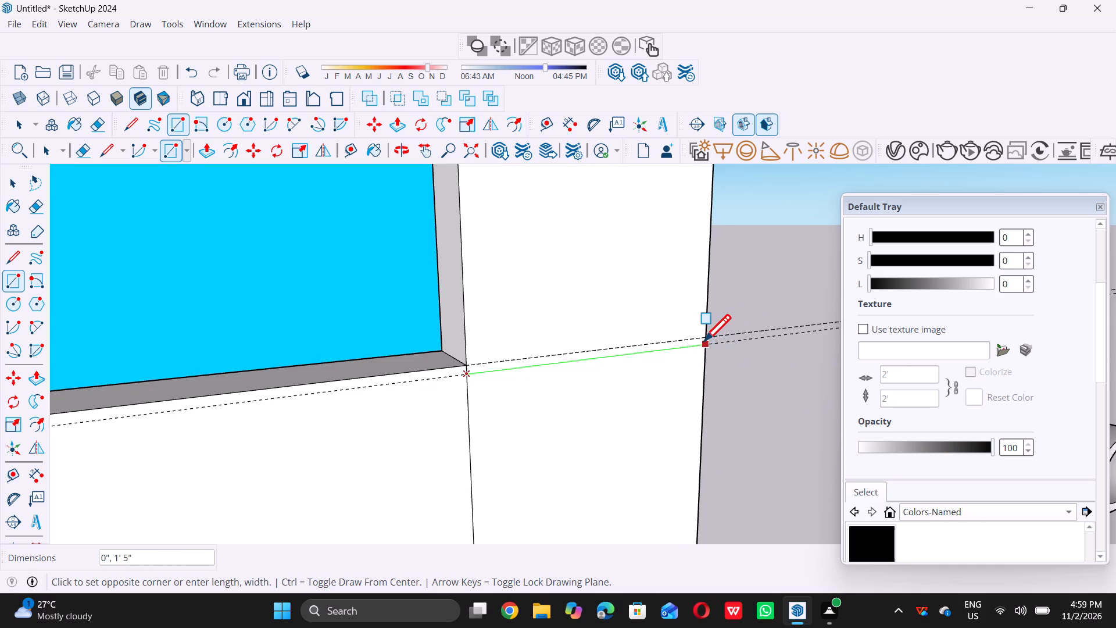
left_click(703, 334)
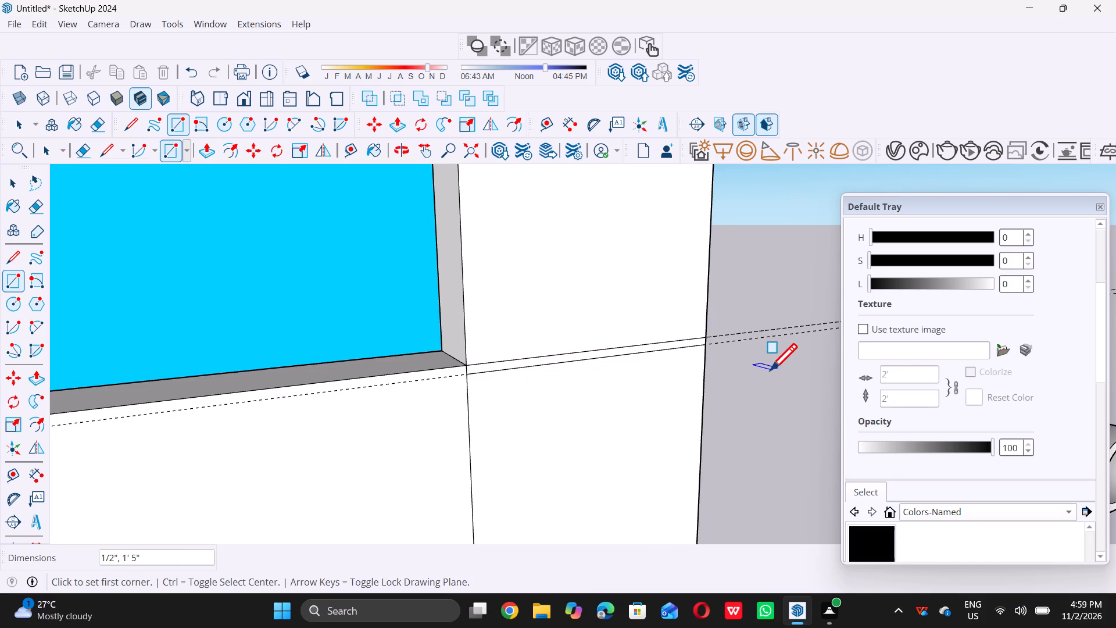
Draw a 1/2" by 1' 5" rectangle between the guides on the left wall strip, at the third window's bottom edge.
scroll(770, 370, "down", 16)
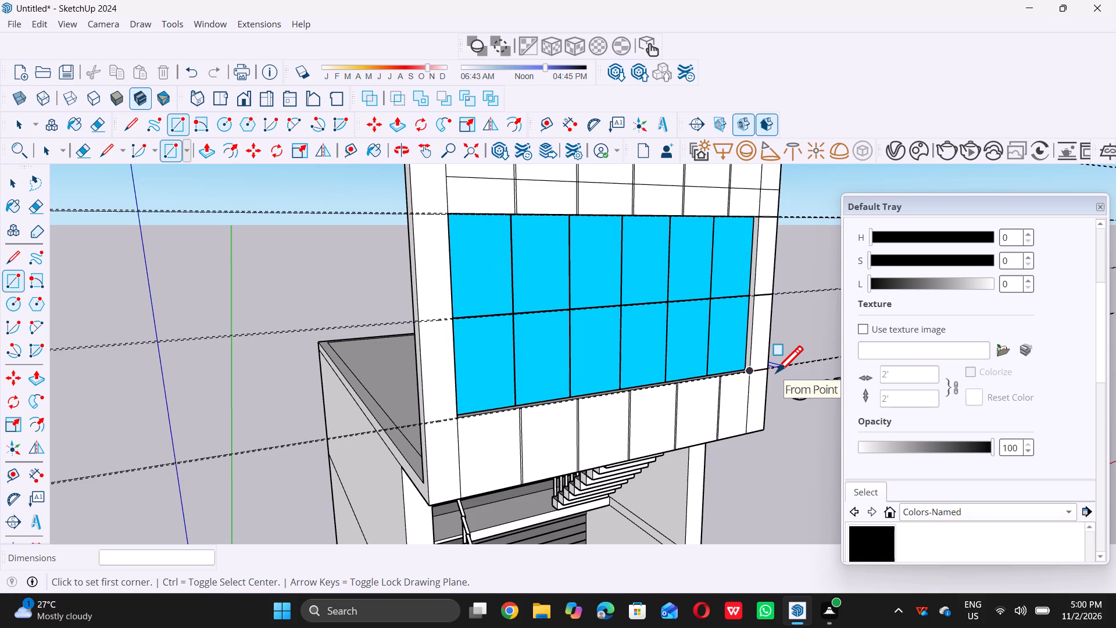
scroll(776, 372, "down", 6)
scroll(636, 422, "up", 5)
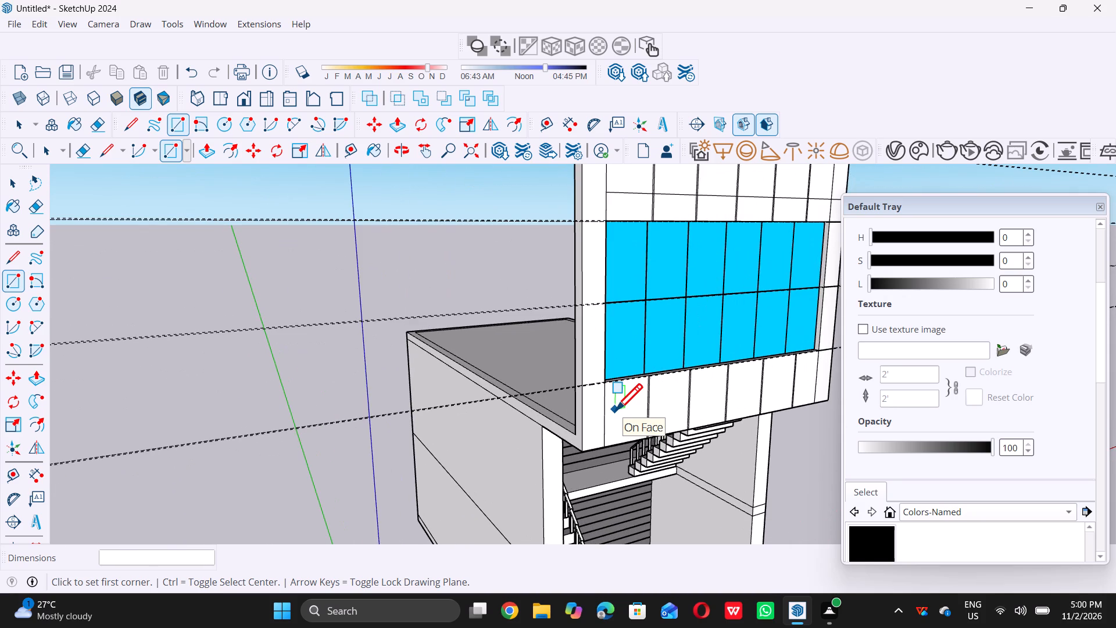
scroll(609, 391, "up", 5)
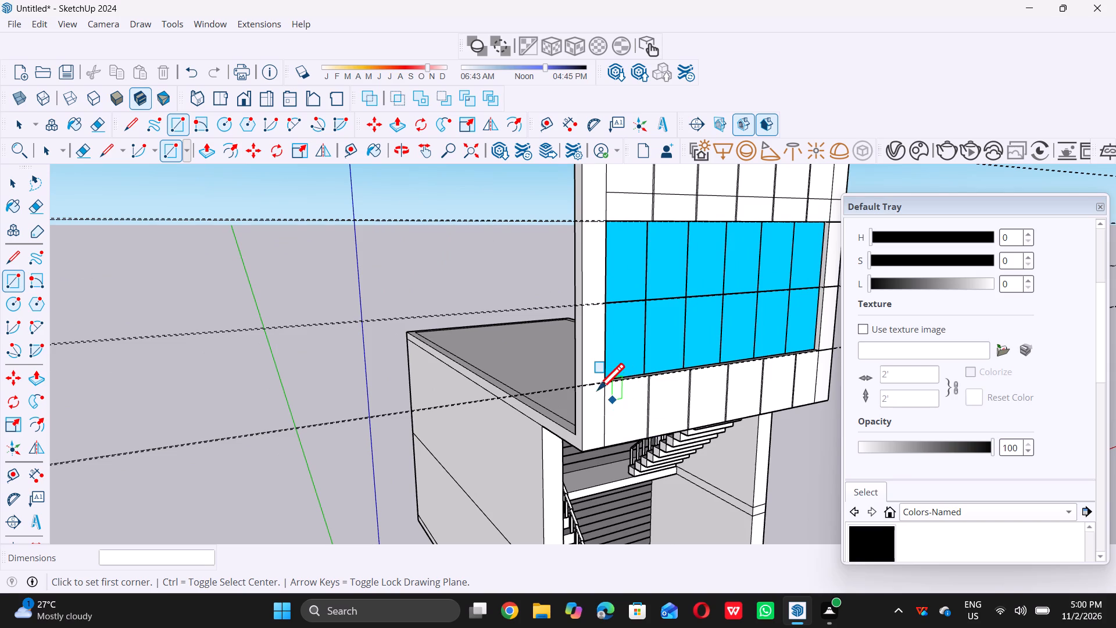
scroll(596, 388, "up", 5)
scroll(576, 386, "up", 16)
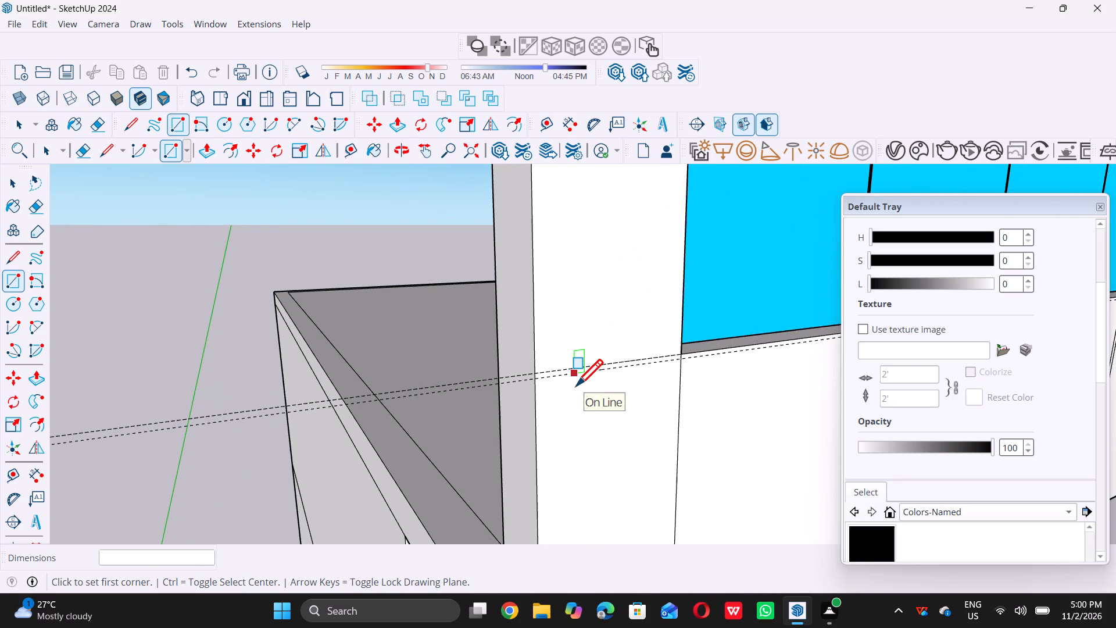
scroll(560, 405, "up", 8)
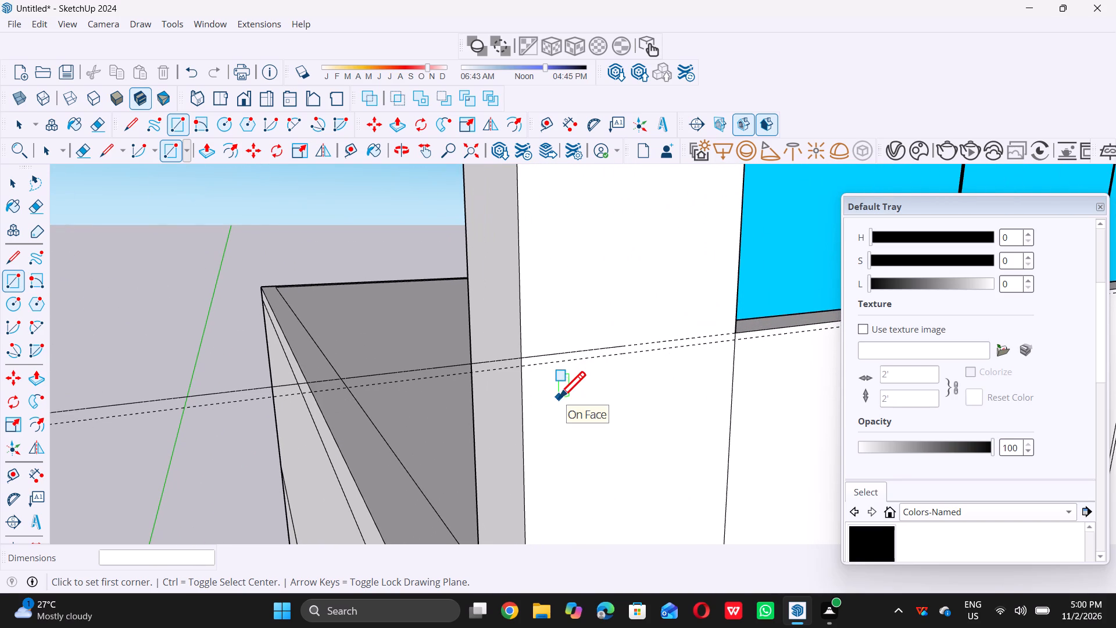
scroll(539, 383, "up", 9)
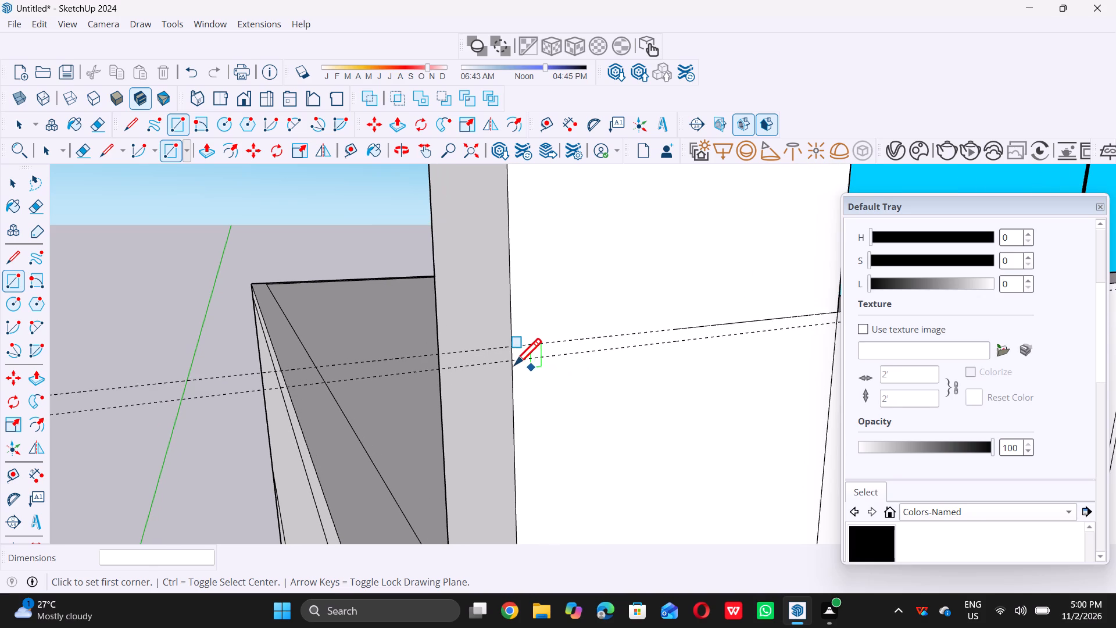
scroll(520, 363, "up", 5)
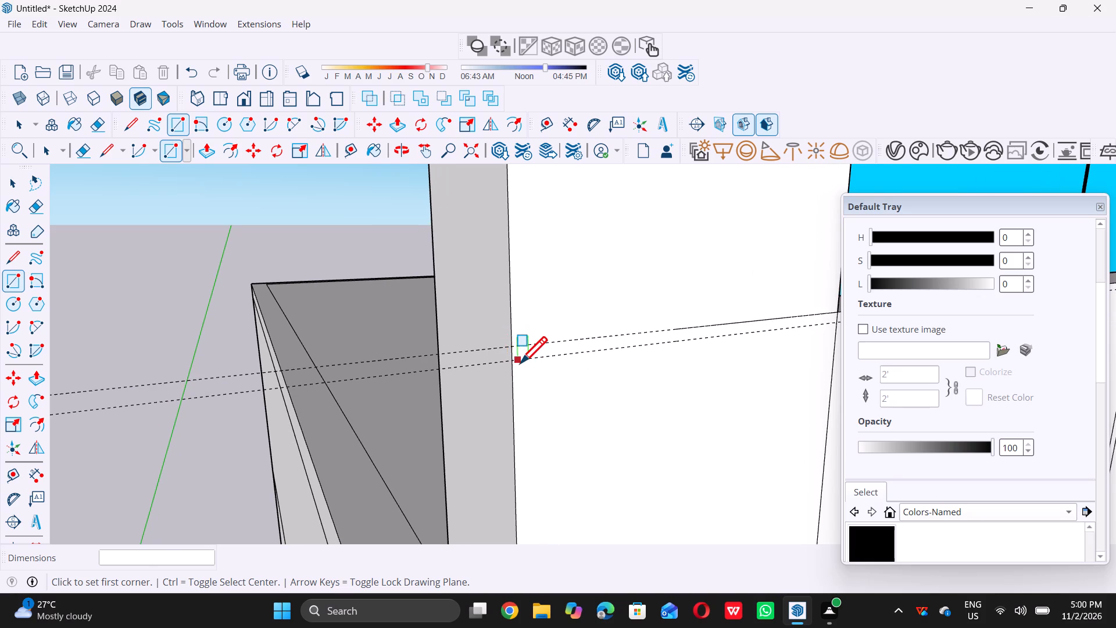
scroll(520, 363, "up", 2)
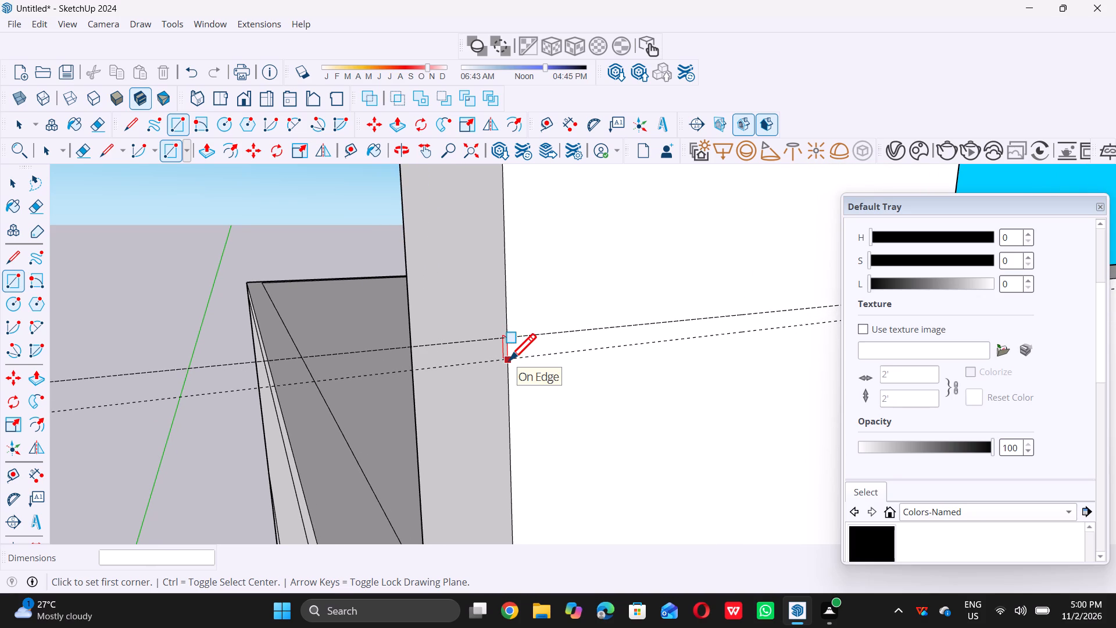
scroll(518, 356, "up", 8)
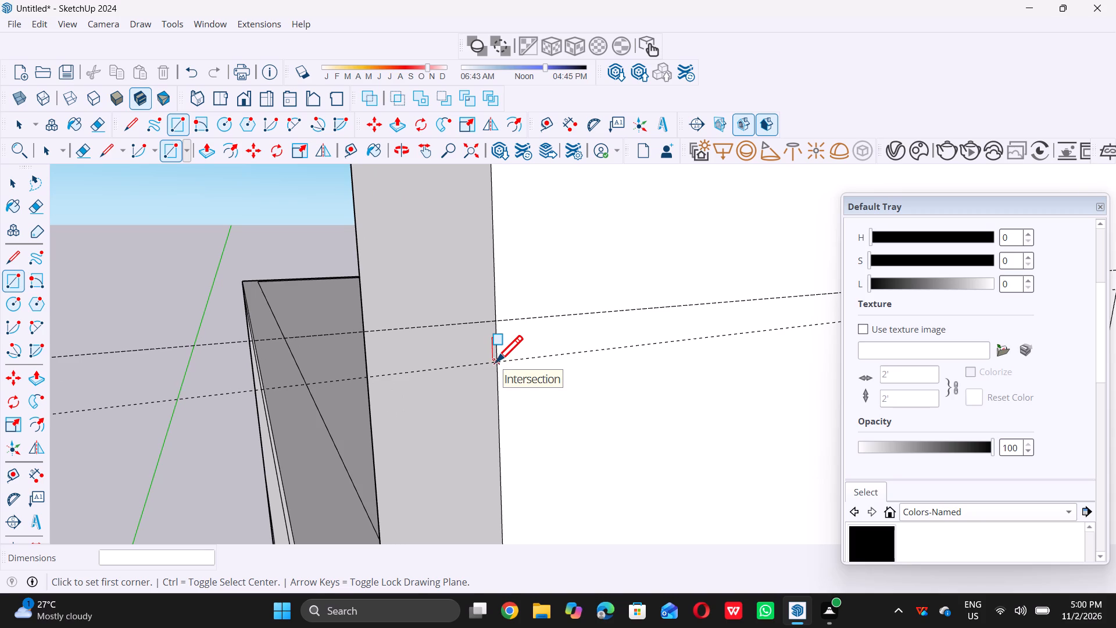
left_click(496, 362)
scroll(495, 362, "down", 18)
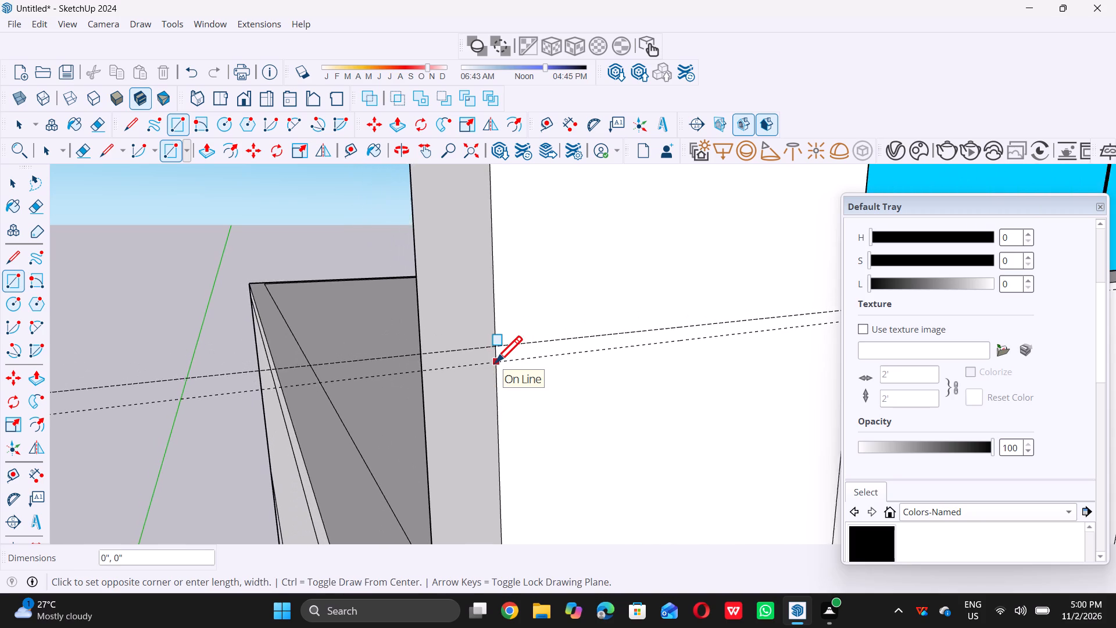
scroll(495, 362, "down", 10)
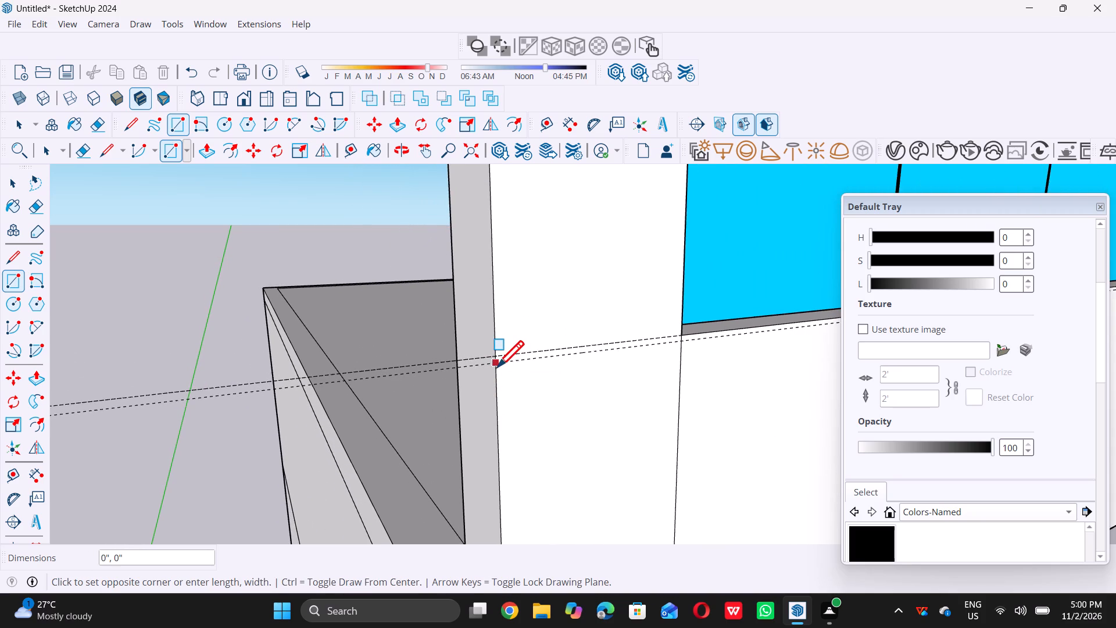
scroll(642, 347, "up", 4)
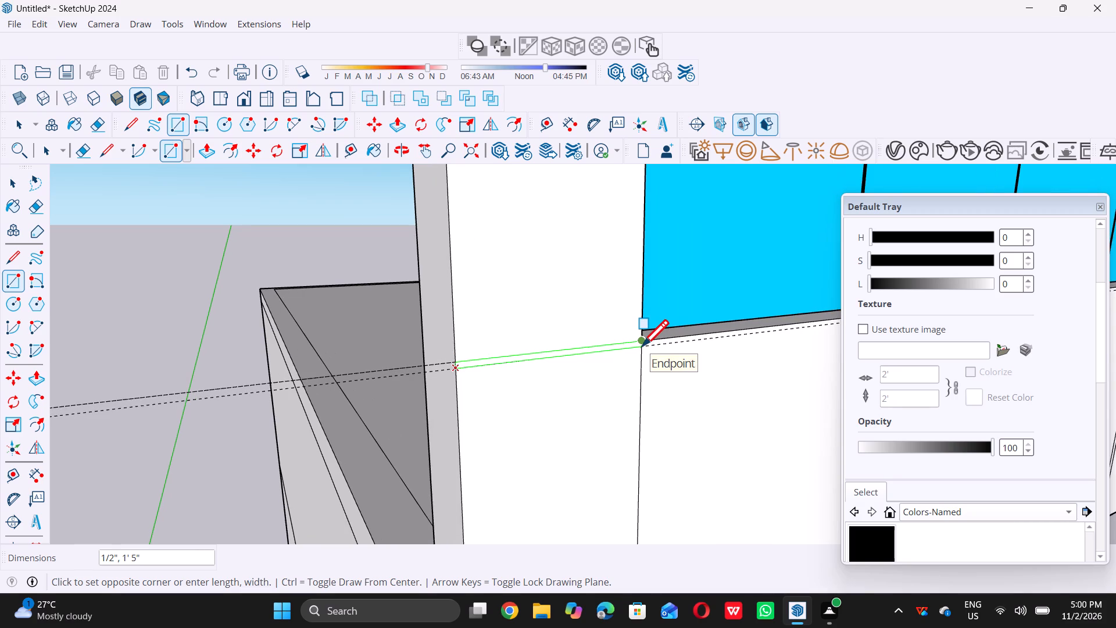
scroll(642, 346, "up", 7)
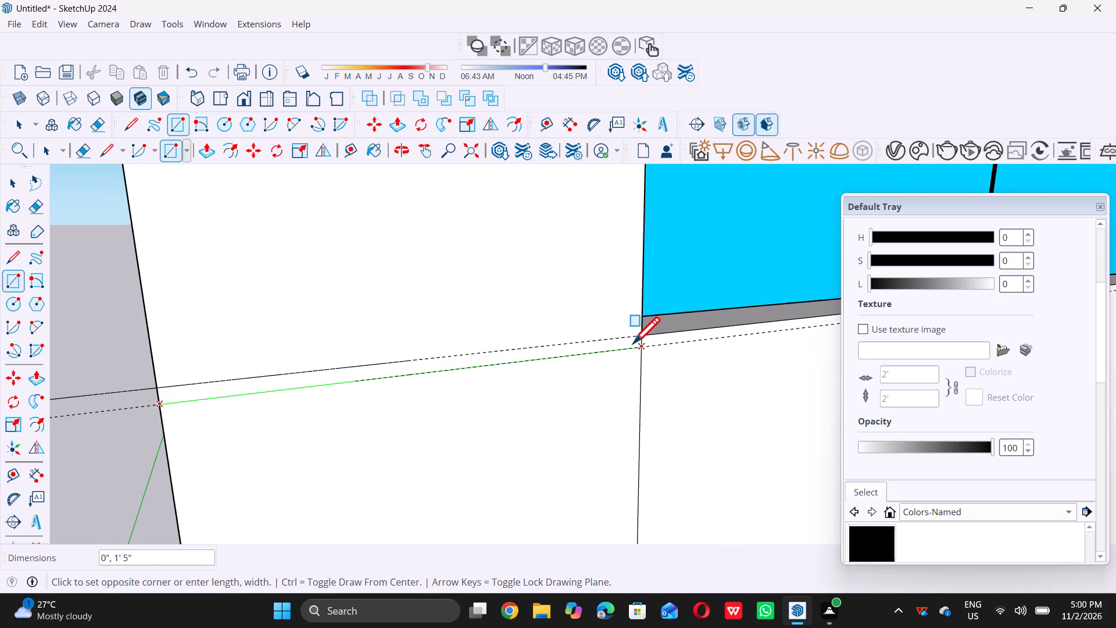
double_click(640, 336)
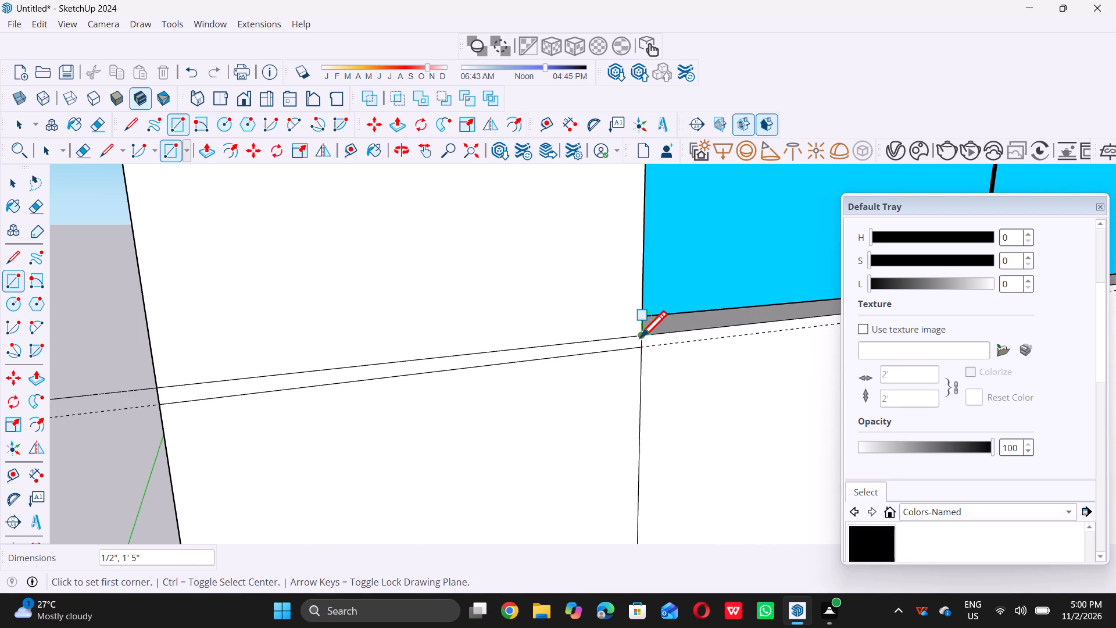
Draw a 1/2" by 1' 5" rectangle between the guides on the left wall strip, beside the third window's middle bar.
scroll(621, 369, "down", 20)
scroll(621, 369, "down", 9)
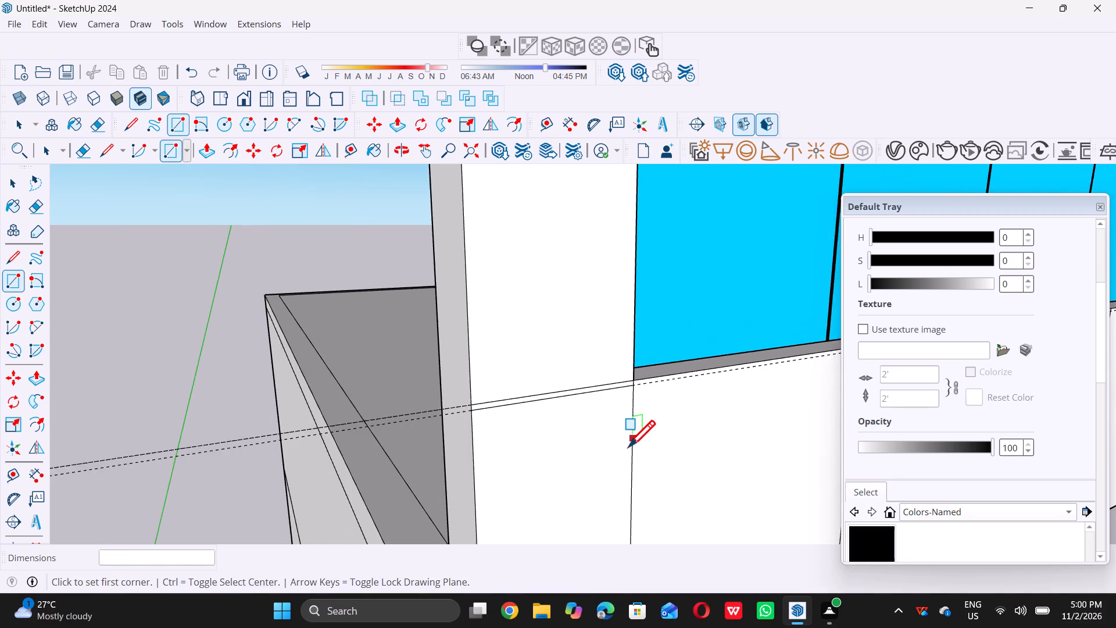
scroll(628, 447, "down", 18)
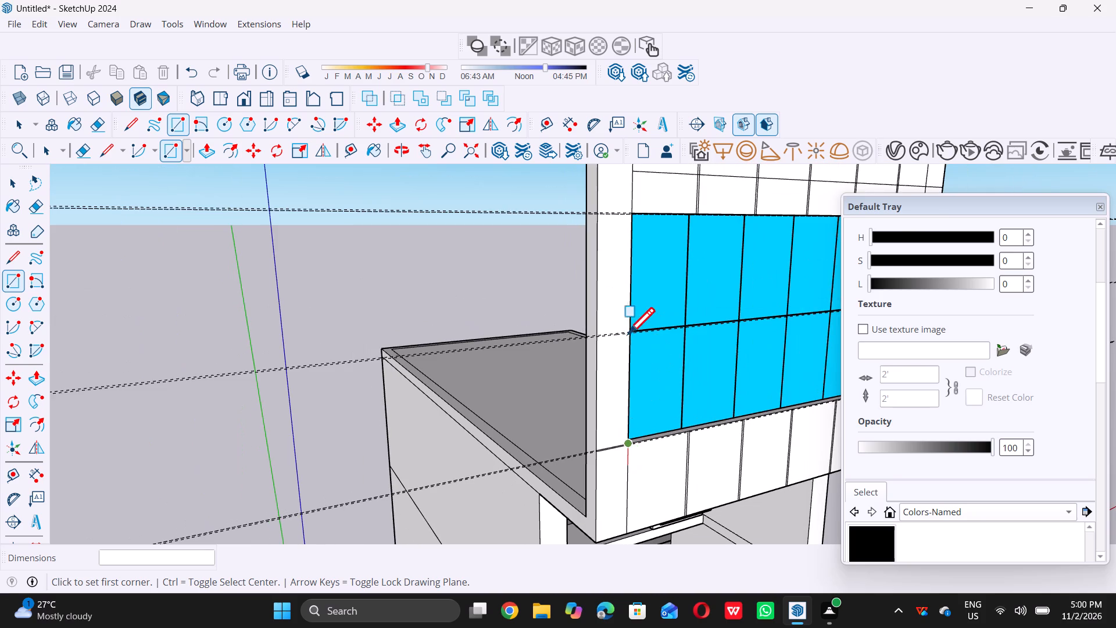
scroll(628, 334, "up", 15)
scroll(582, 344, "up", 4)
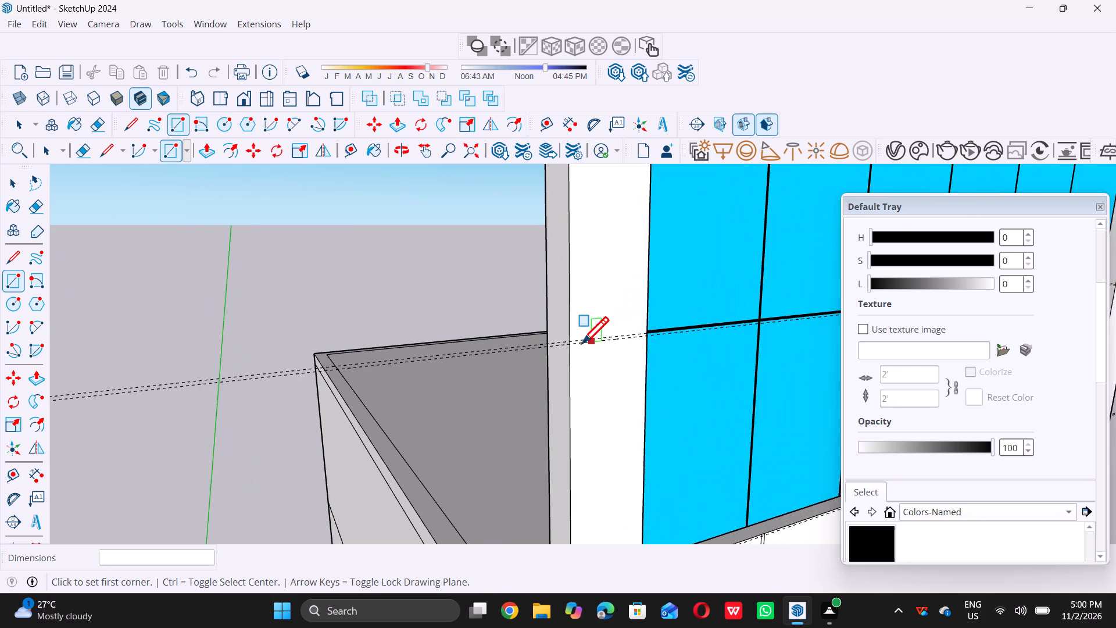
scroll(582, 343, "up", 20)
scroll(582, 343, "up", 1)
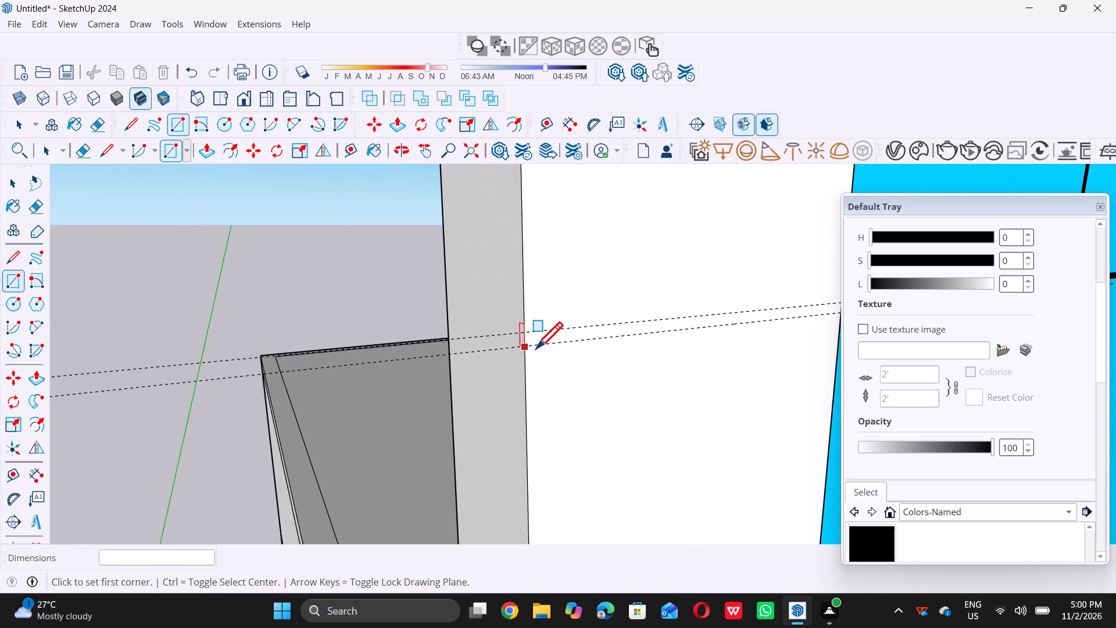
scroll(536, 348, "up", 8)
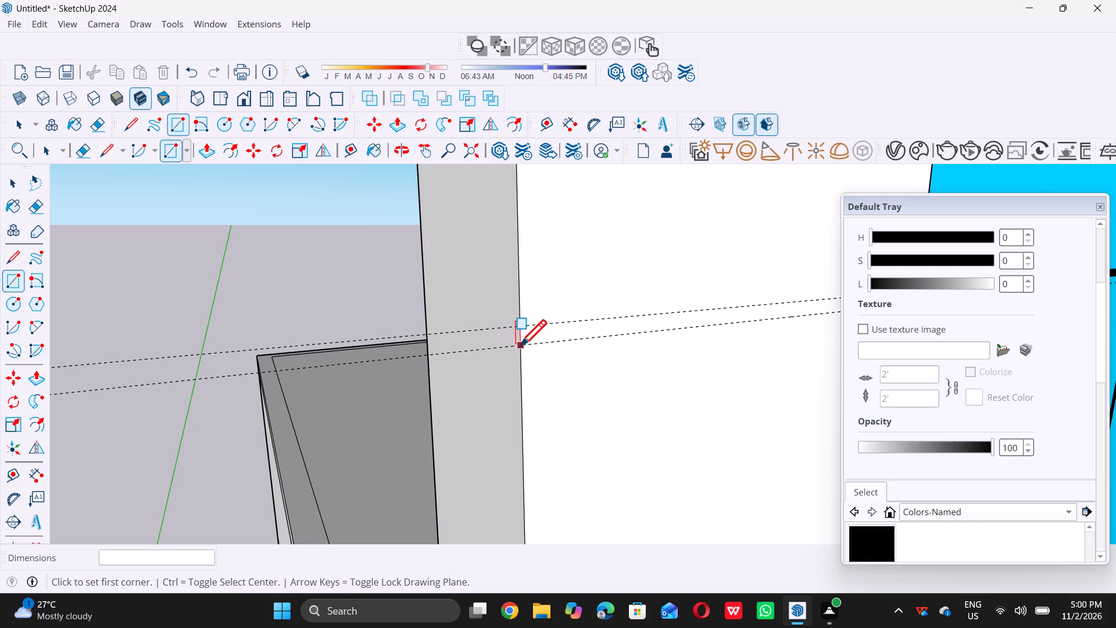
double_click(520, 346)
scroll(521, 347, "down", 8)
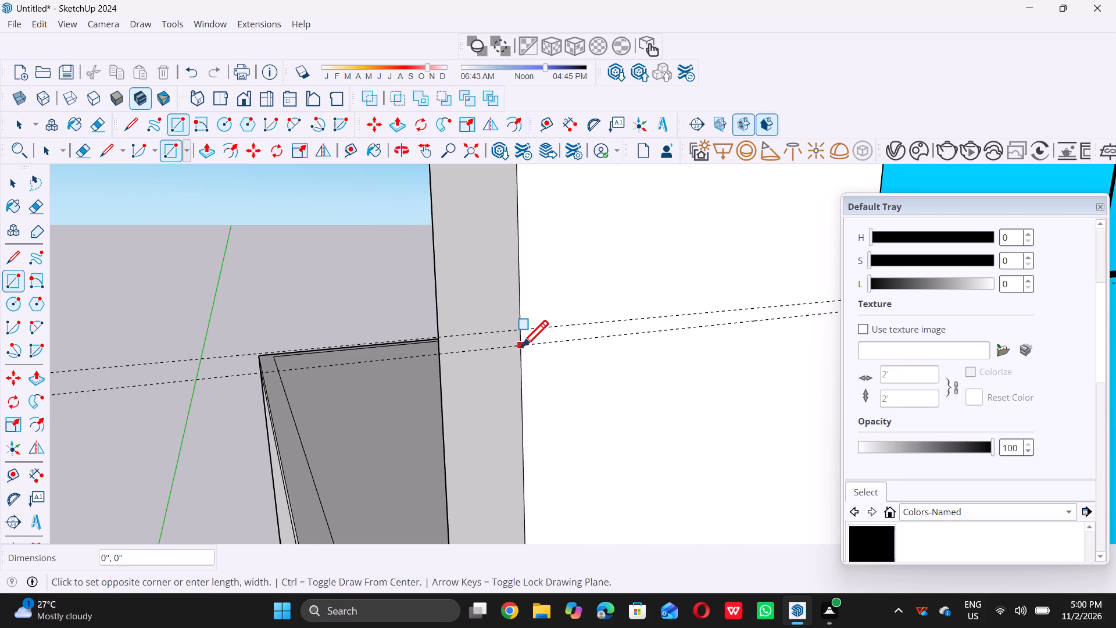
scroll(521, 347, "down", 9)
scroll(666, 326, "up", 4)
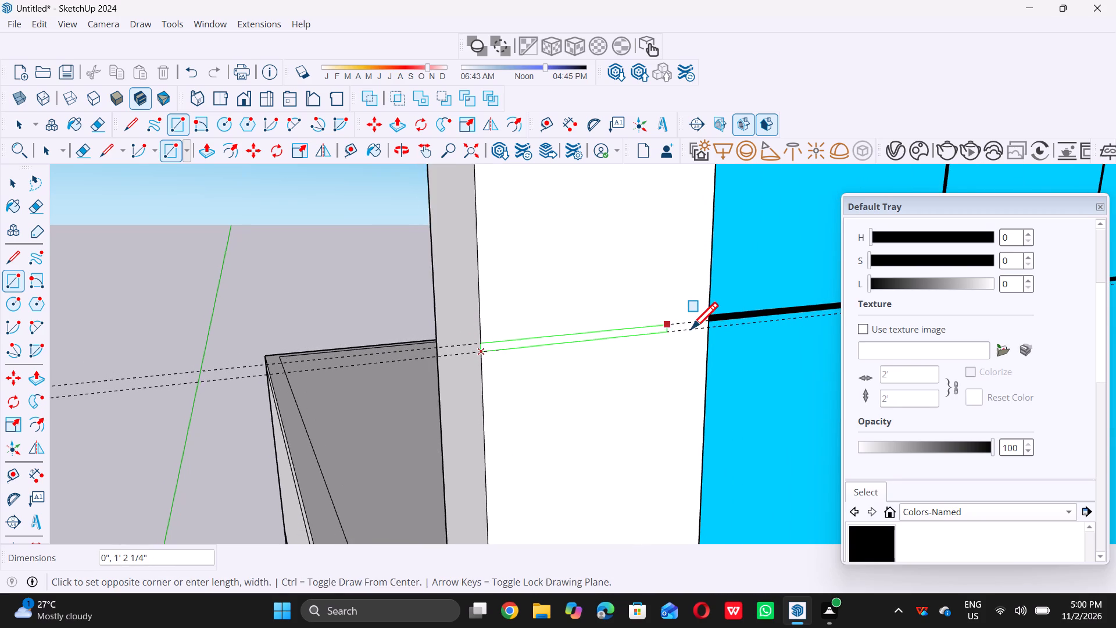
scroll(691, 329, "up", 8)
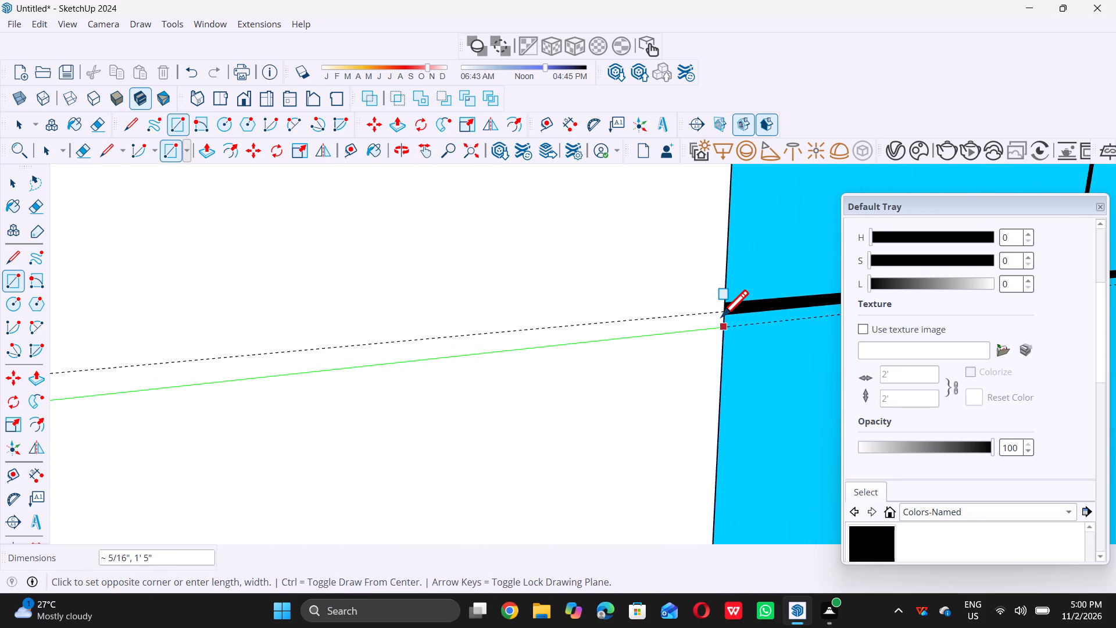
left_click(721, 311)
Draw a rectangle about 1/2" by 1' 5" between the guides on the left wall strip, at the third window's top edge.
scroll(703, 341, "down", 6)
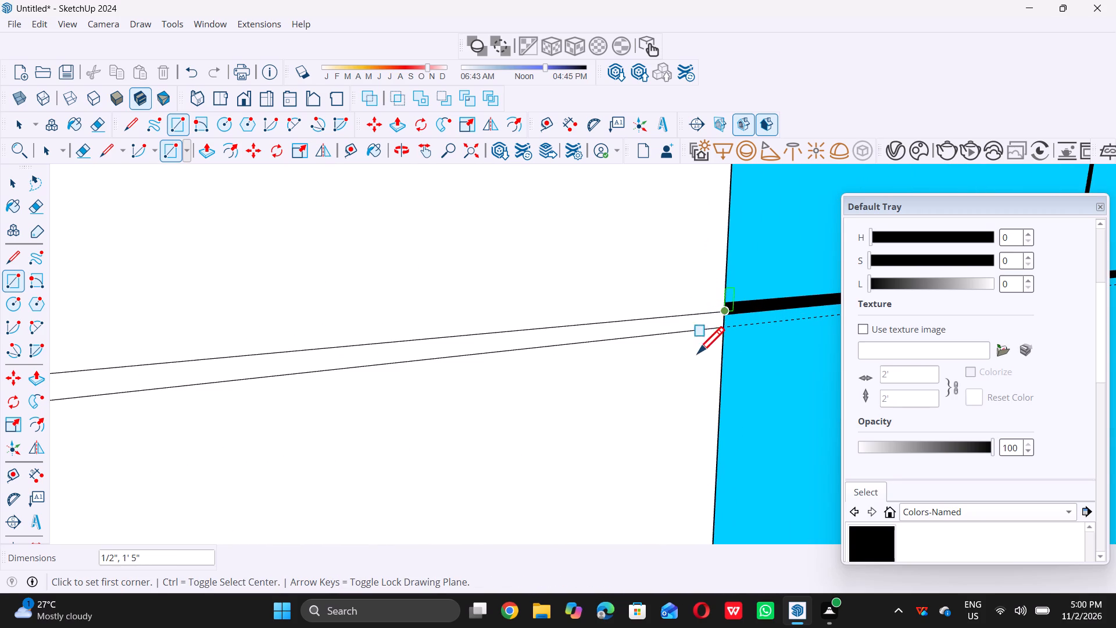
scroll(697, 353, "down", 9)
scroll(660, 444, "down", 11)
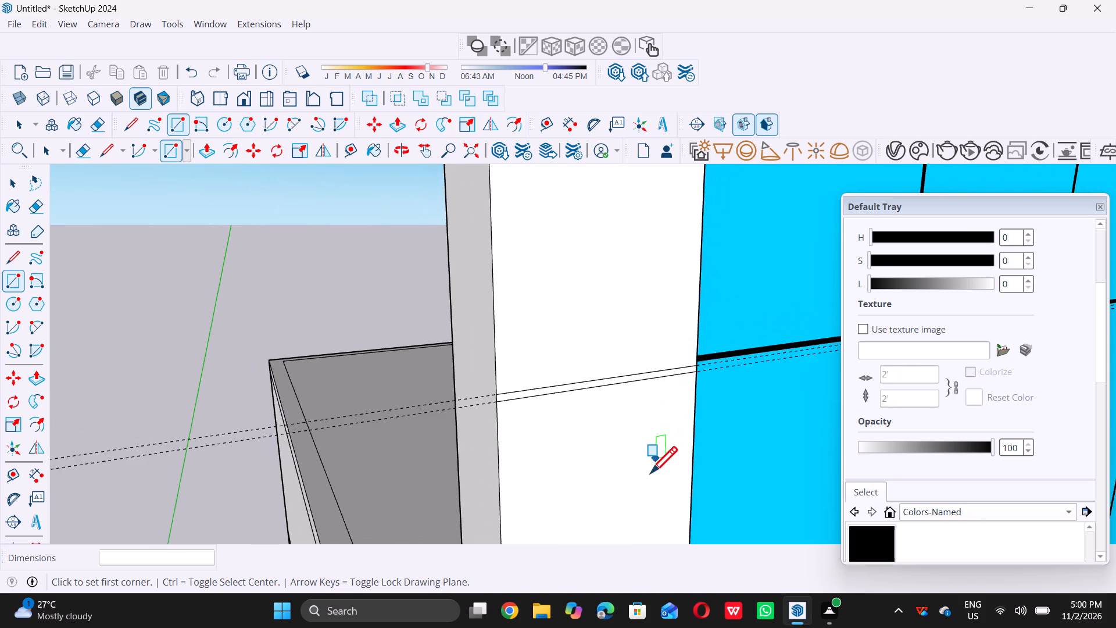
scroll(650, 473, "down", 20)
scroll(650, 473, "down", 6)
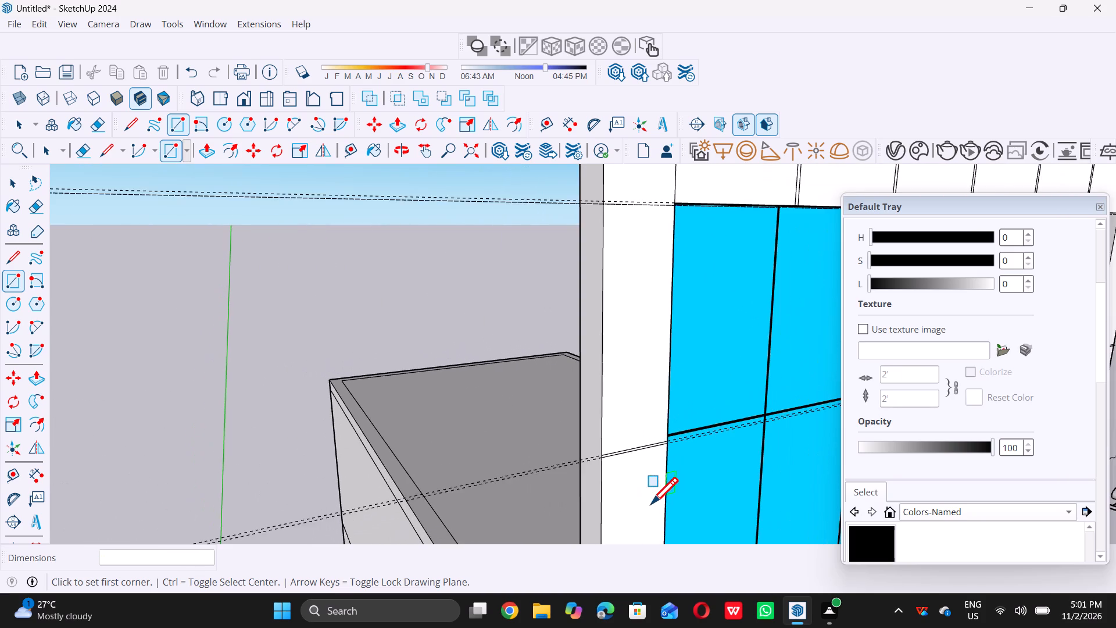
scroll(638, 233, "up", 3)
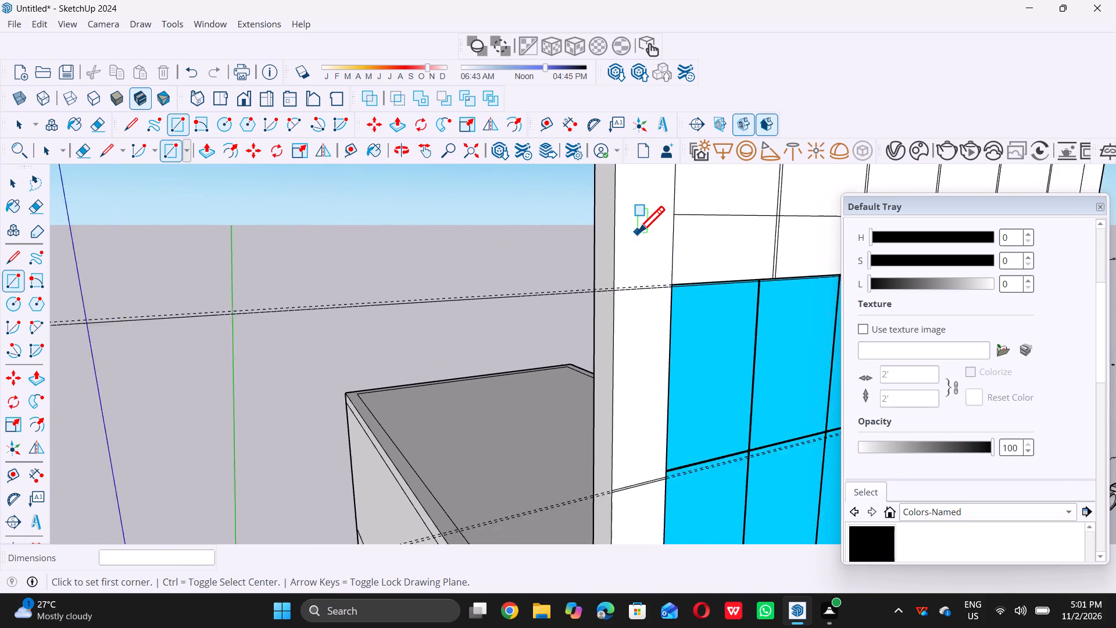
scroll(638, 233, "up", 6)
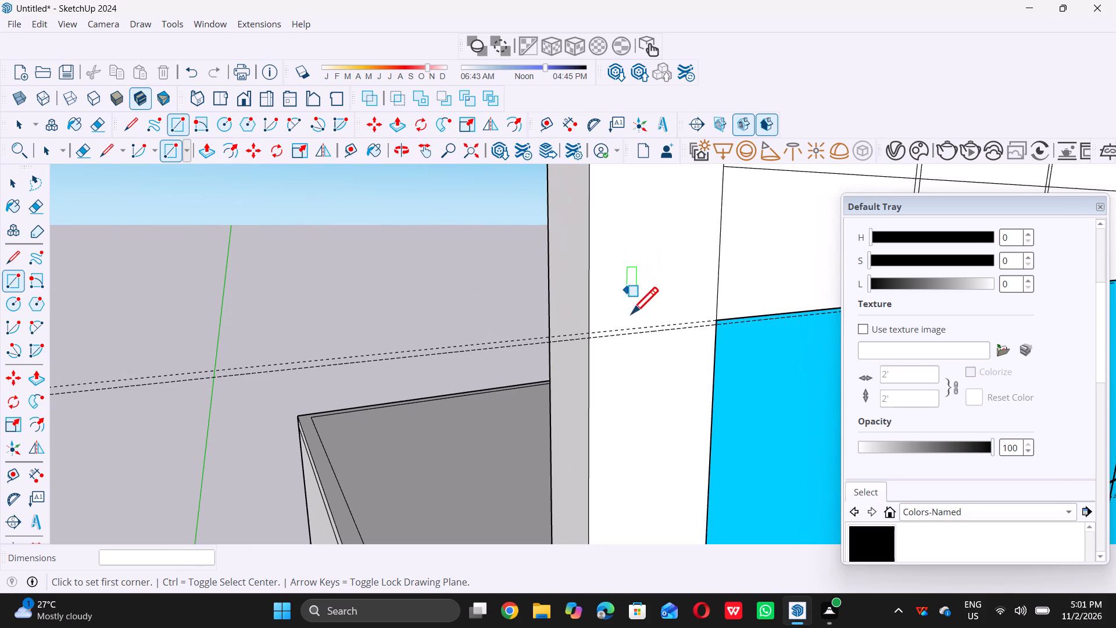
scroll(635, 325, "up", 5)
scroll(576, 343, "up", 2)
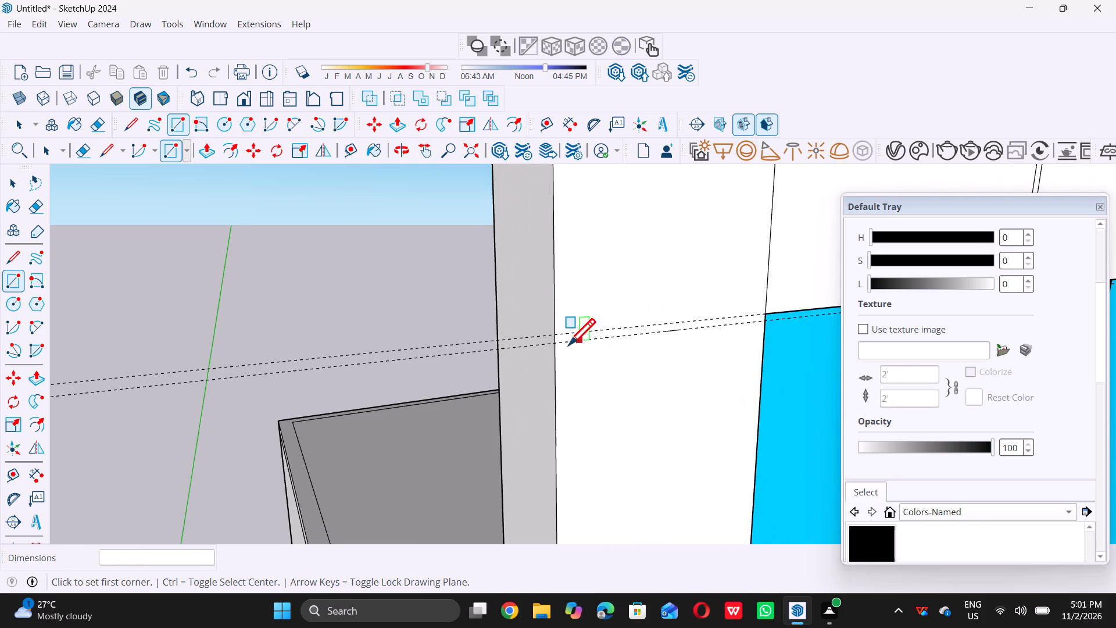
scroll(568, 345, "up", 2)
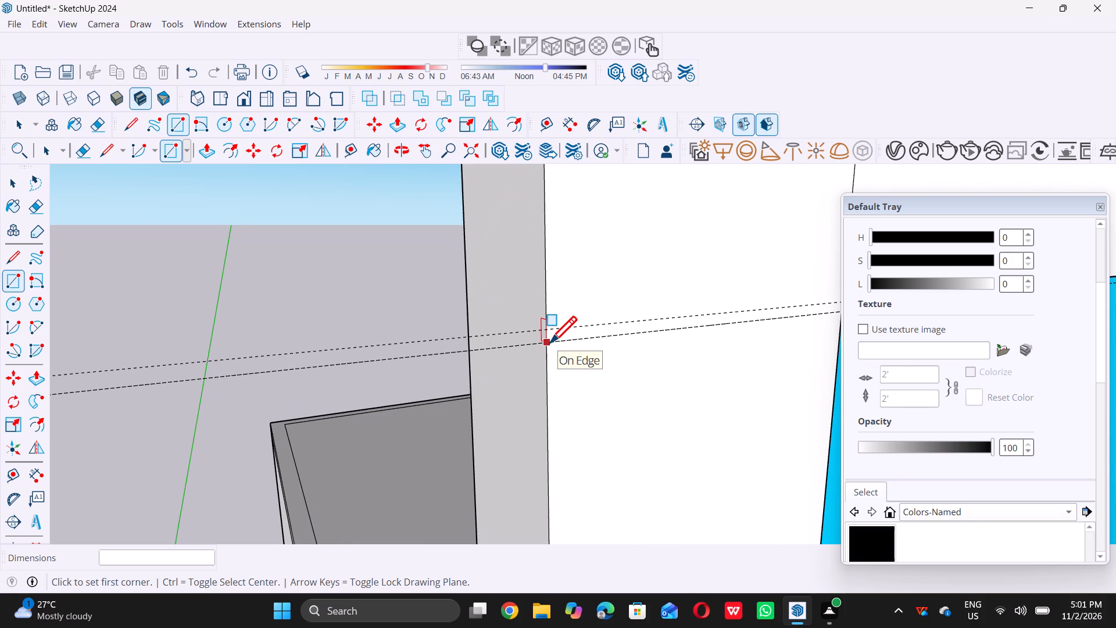
triple_click(550, 342)
left_click(550, 342)
scroll(550, 342, "down", 5)
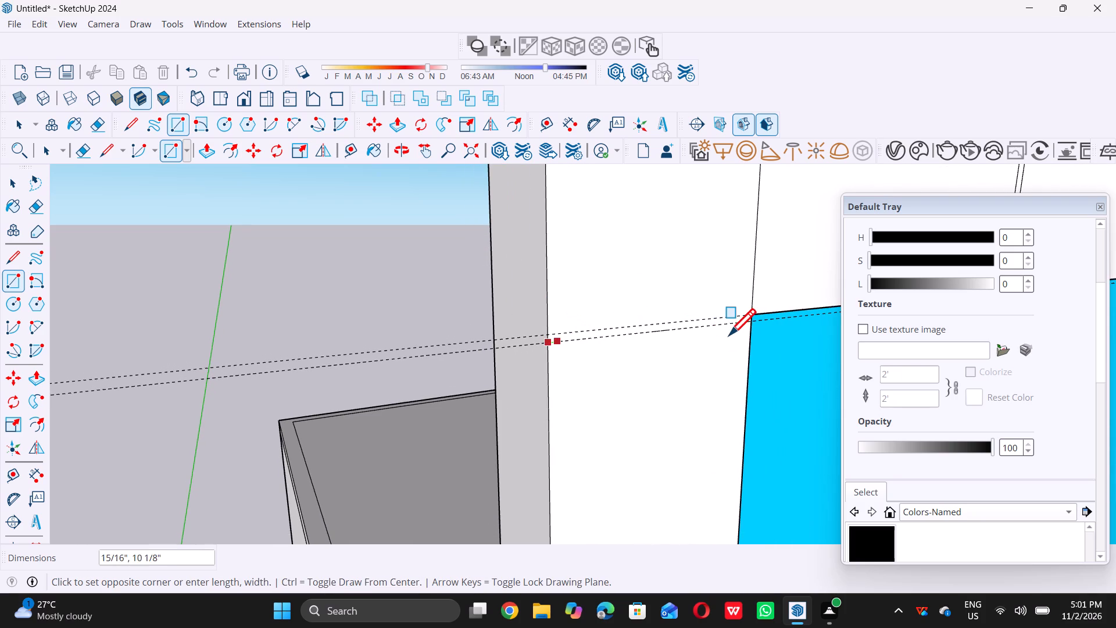
double_click(752, 314)
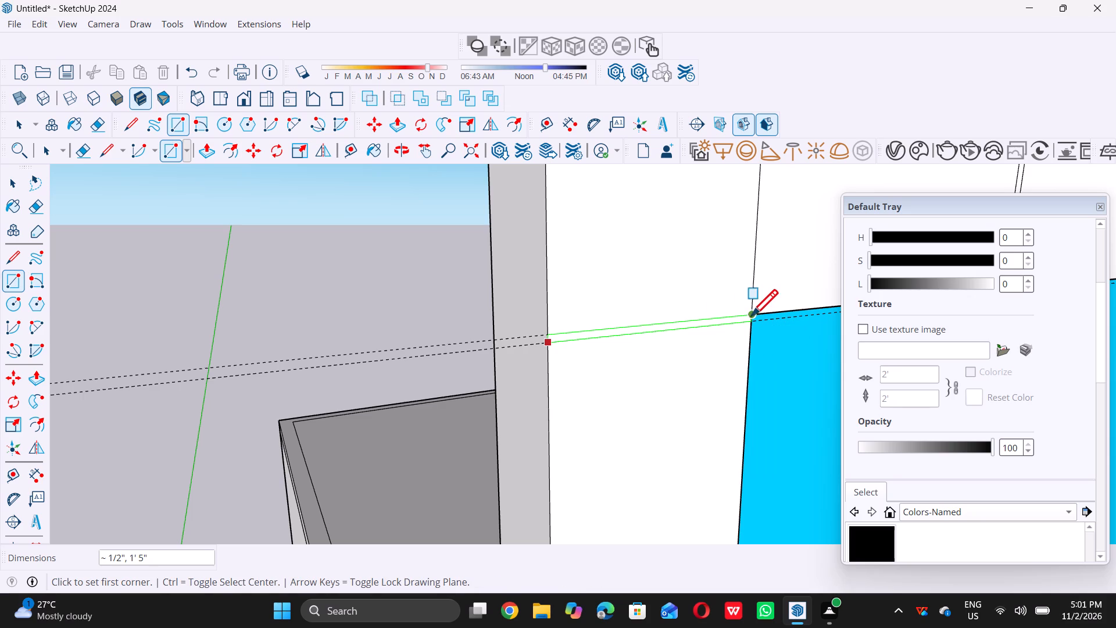
Examine the joint rectangles on the left wall strip beside the second and third windows for any missing ones.
scroll(591, 349, "down", 19)
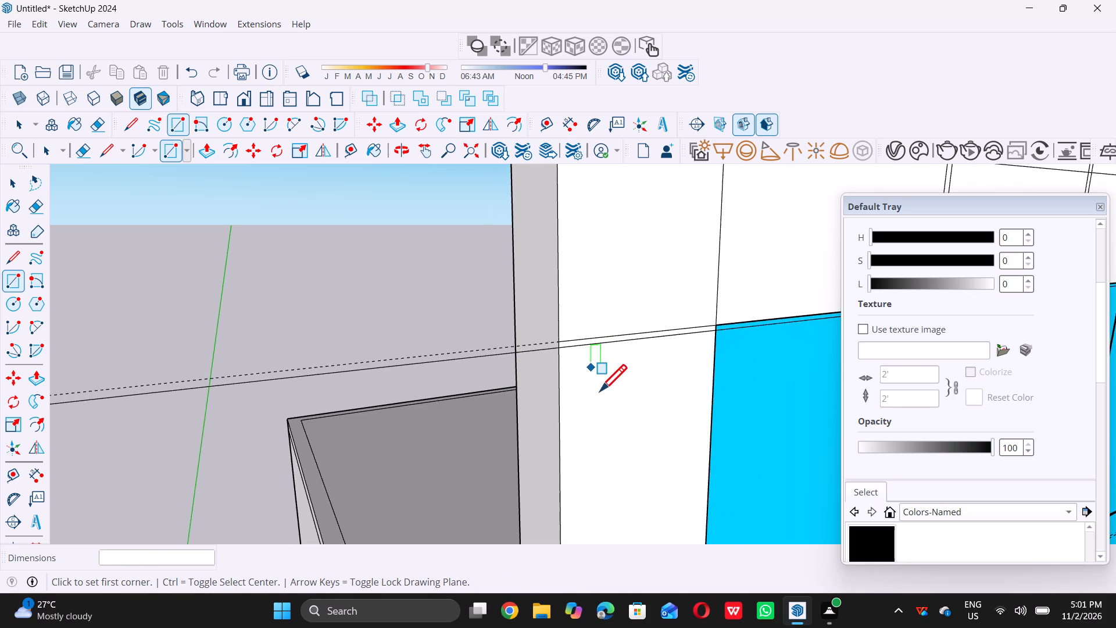
scroll(600, 391, "down", 4)
scroll(614, 414, "down", 20)
scroll(614, 414, "down", 1)
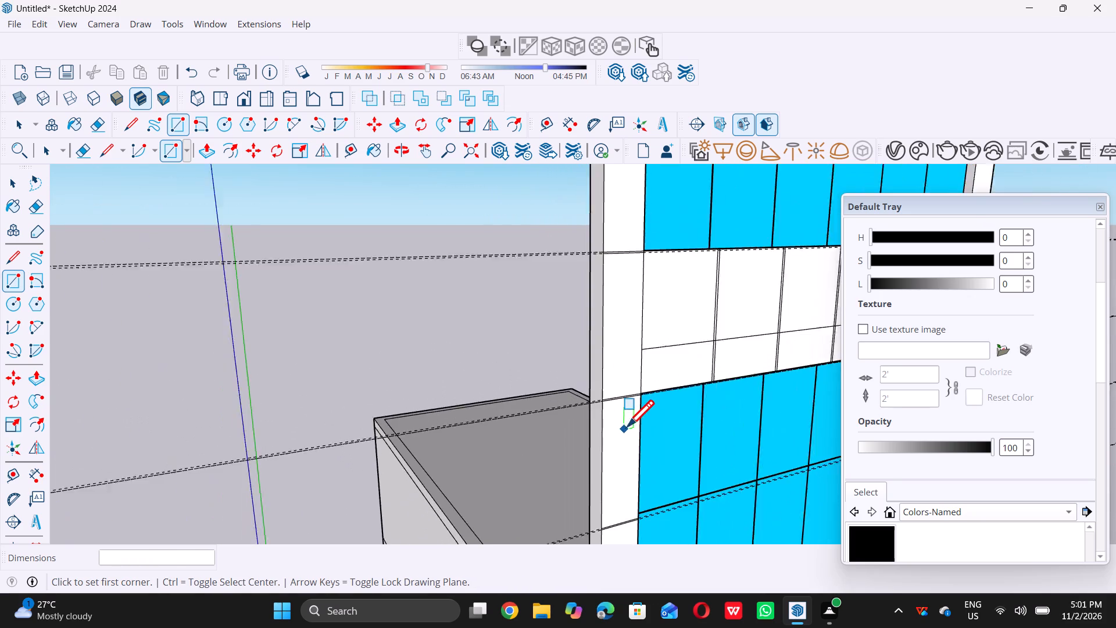
scroll(627, 426, "down", 6)
scroll(621, 332, "up", 6)
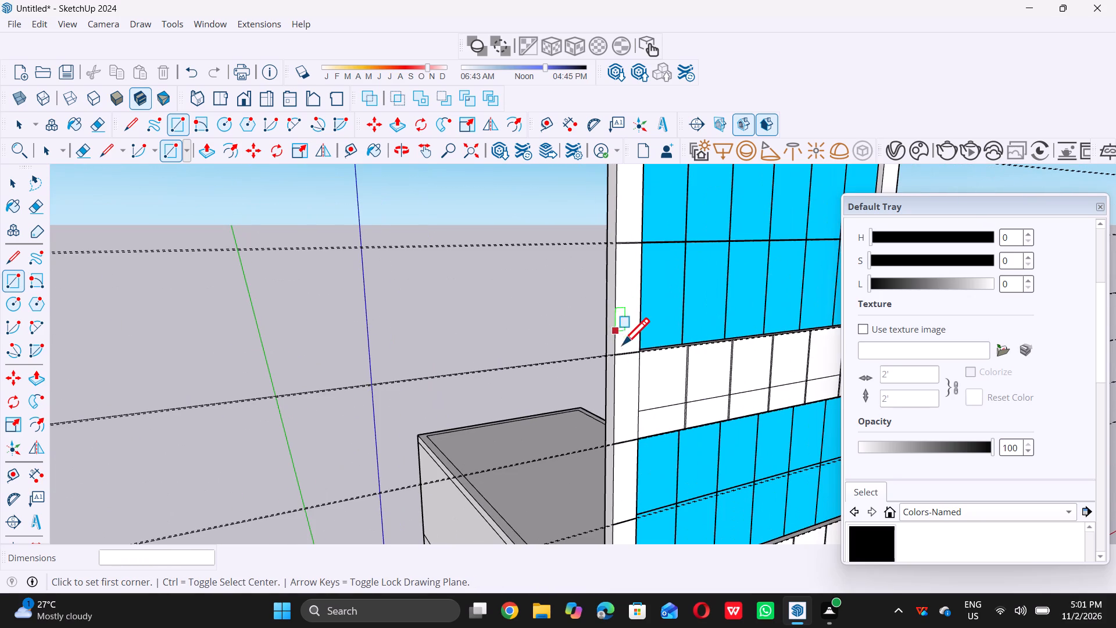
scroll(623, 356, "up", 19)
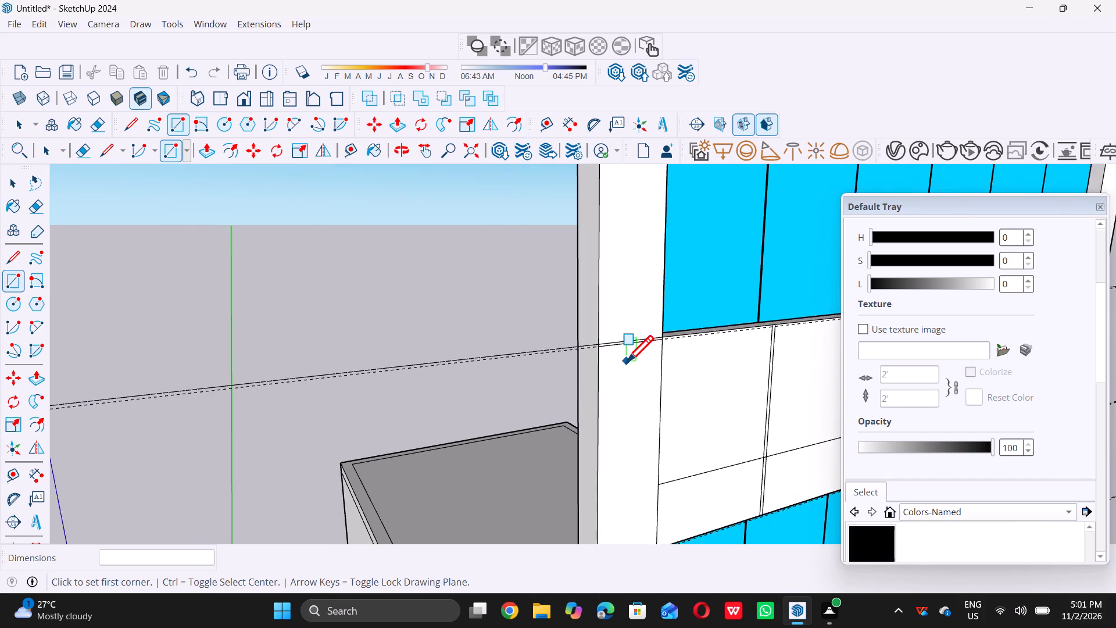
scroll(630, 345, "up", 7)
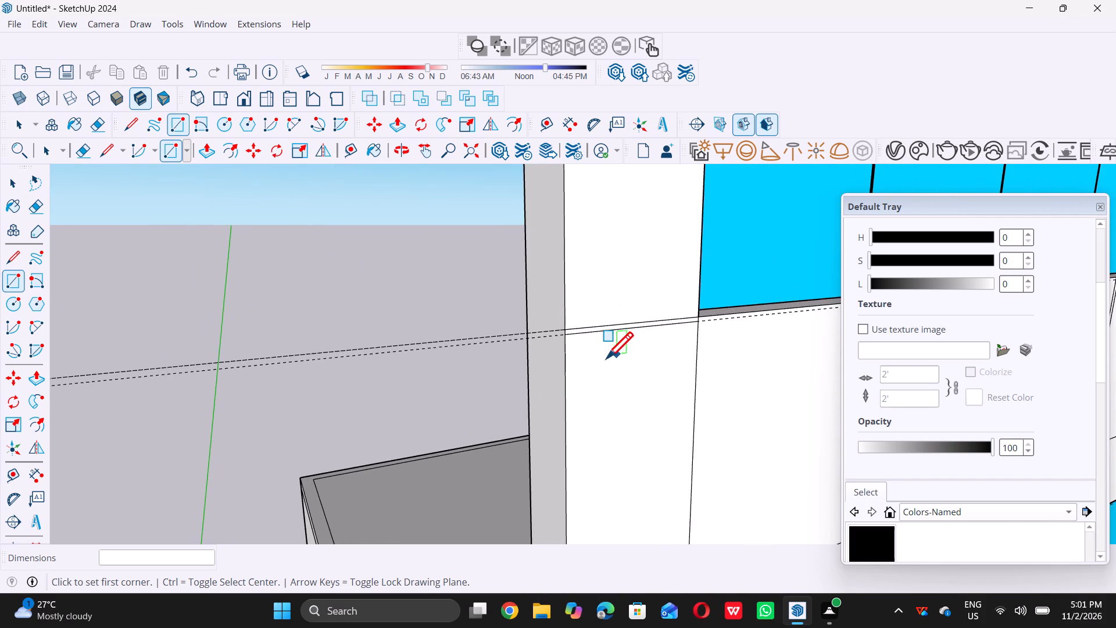
scroll(592, 365, "down", 20)
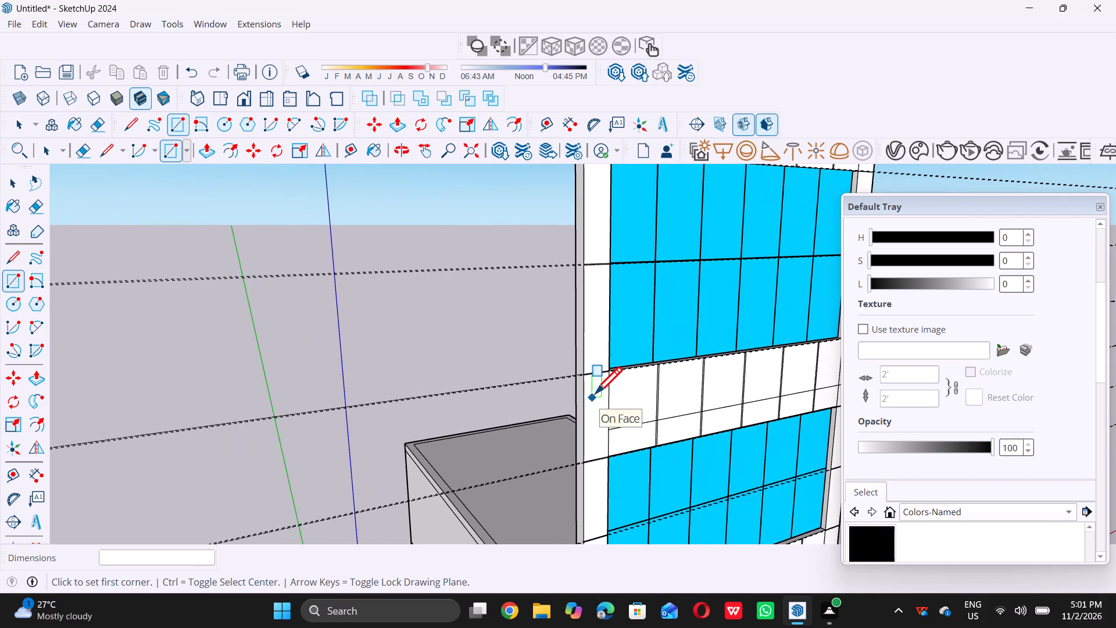
scroll(599, 259, "up", 17)
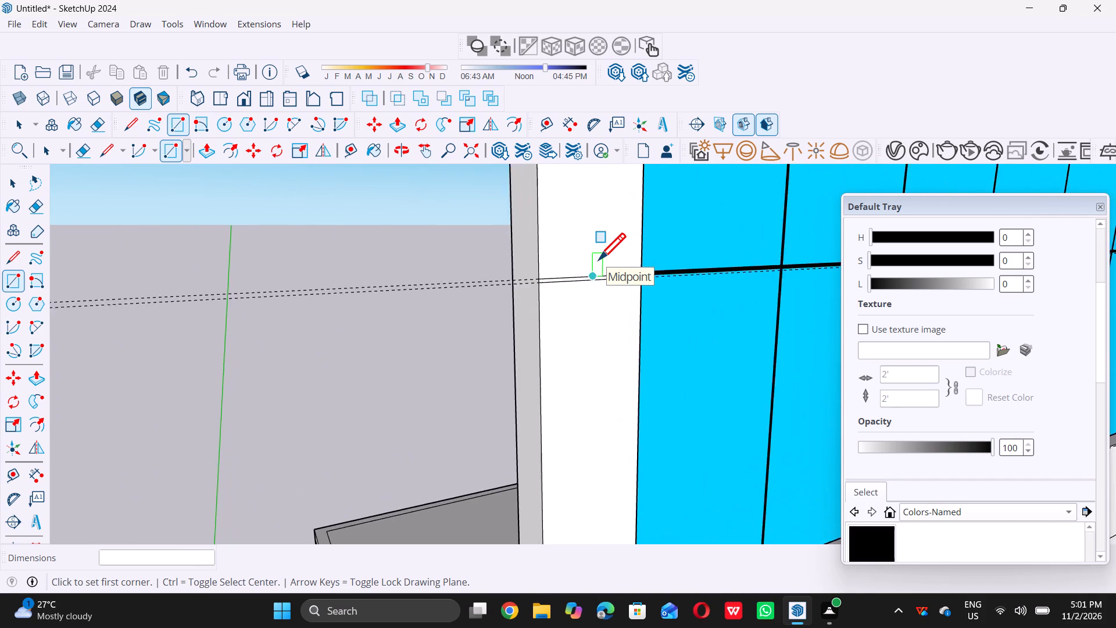
scroll(599, 259, "up", 8)
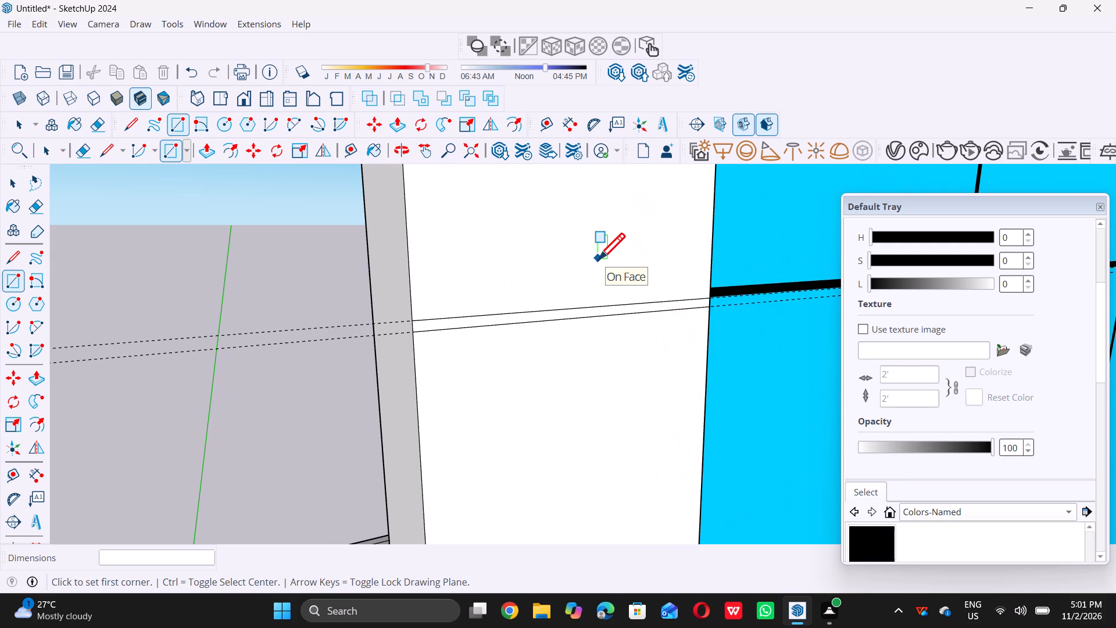
key("space")
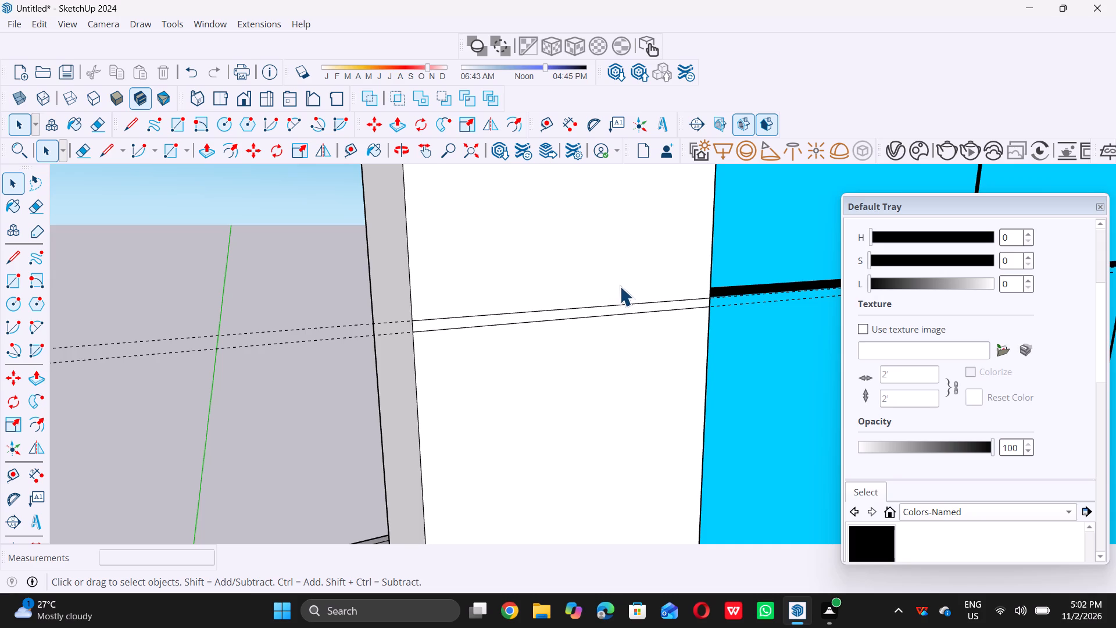
Delete all guides in the model.
scroll(621, 287, "down", 14)
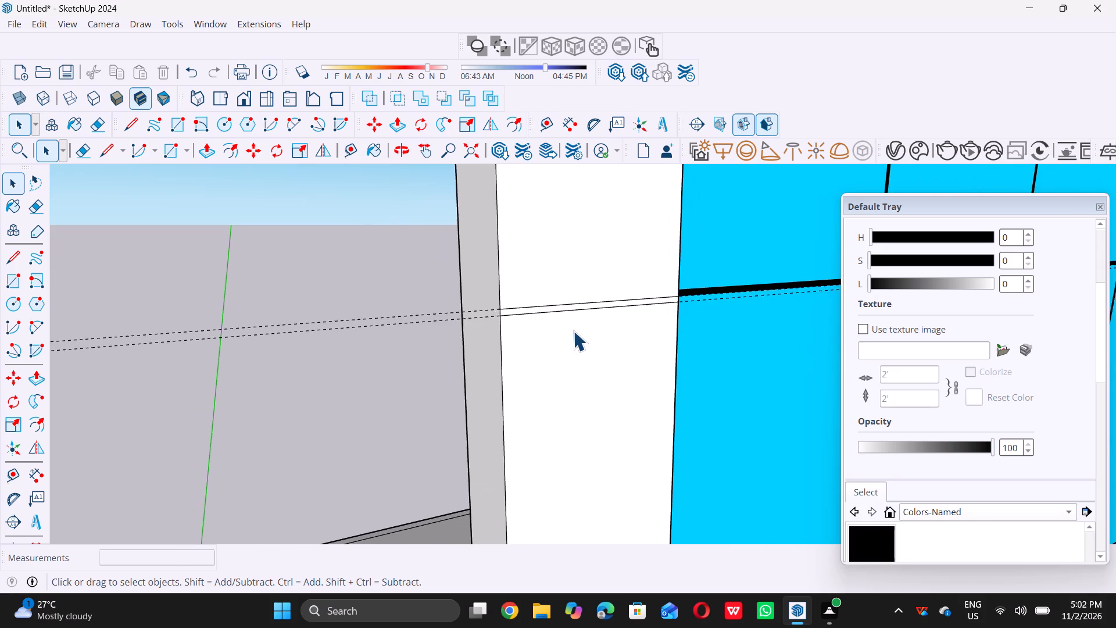
scroll(573, 331, "down", 20)
scroll(573, 331, "down", 14)
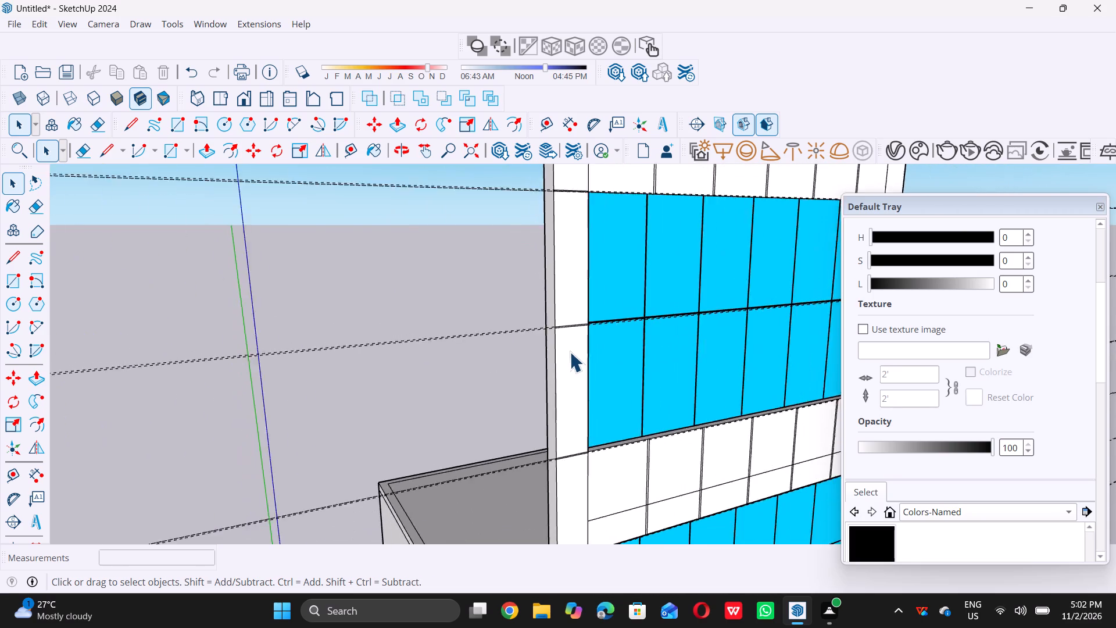
scroll(570, 352, "down", 6)
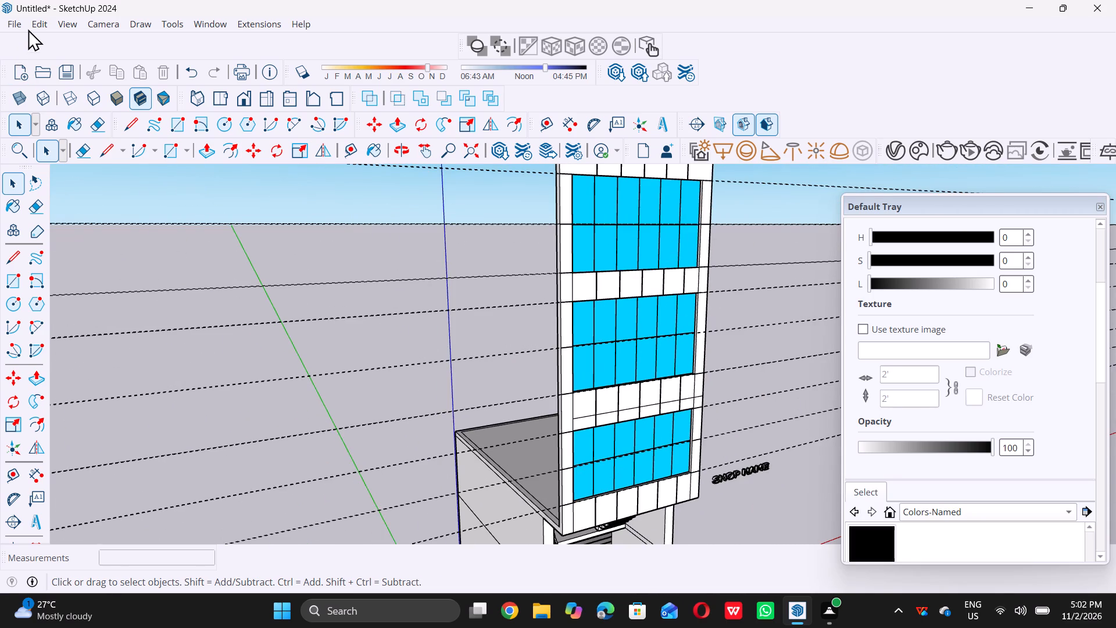
left_click(35, 27)
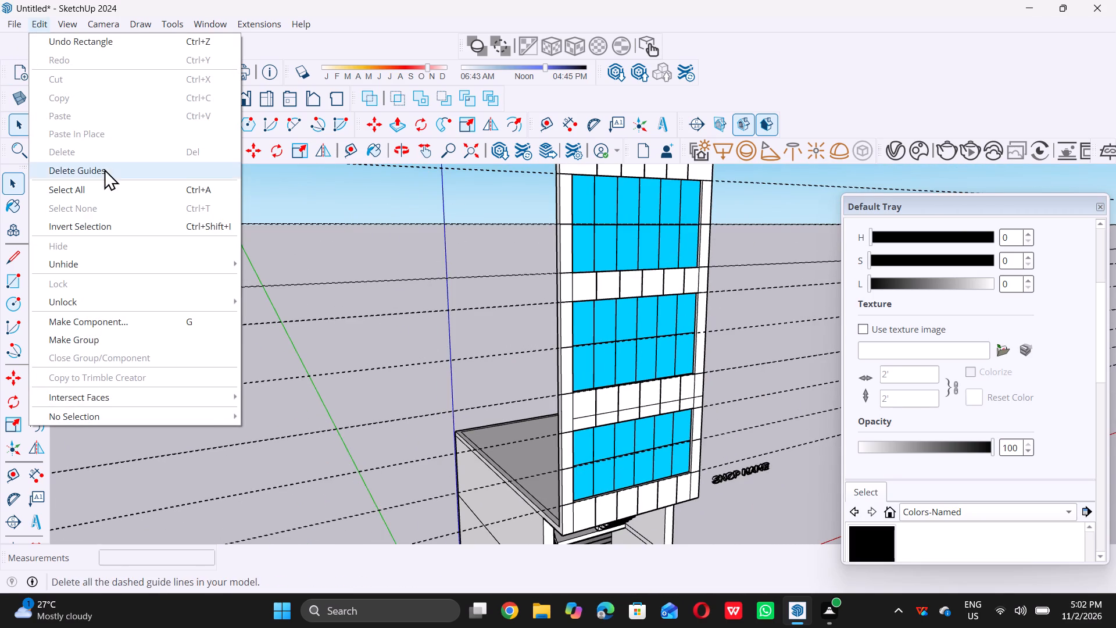
double_click(104, 169)
Push the first vertical joint strip from the left in the wall band above the top window 0.5" inward.
scroll(333, 321, "down", 6)
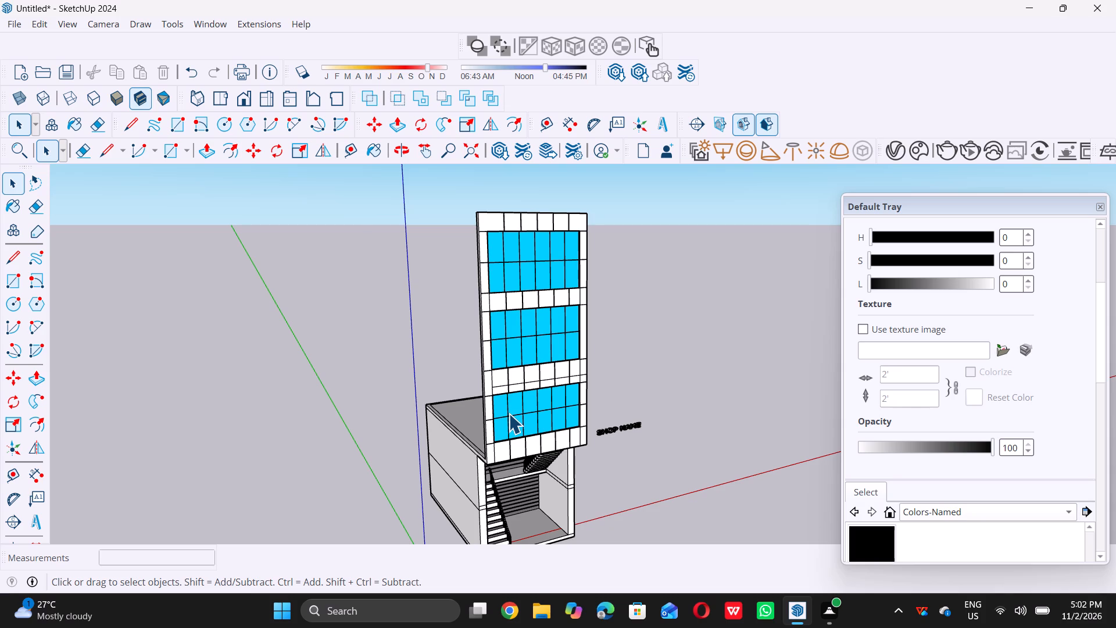
middle_click_drag(507, 213, 534, 263)
scroll(527, 251, "down", 1)
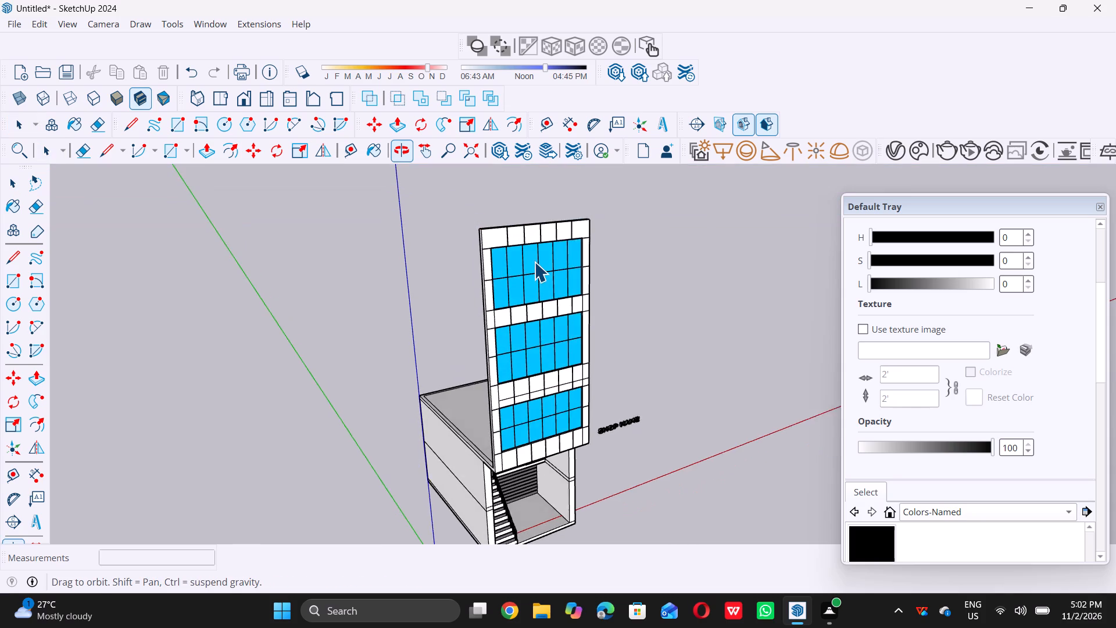
scroll(499, 241, "up", 6)
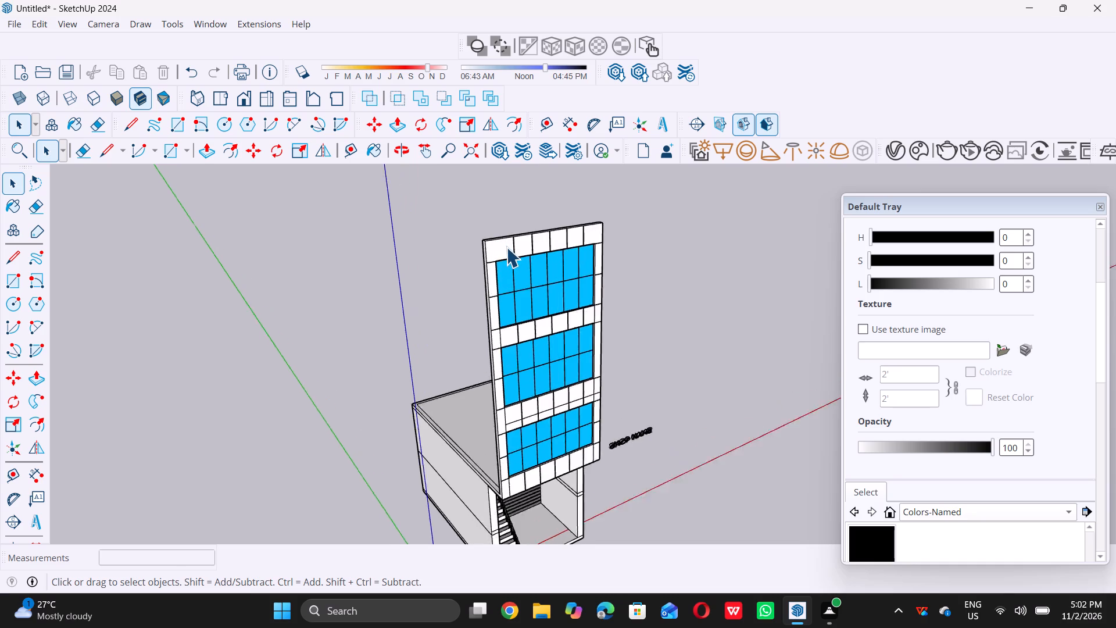
scroll(513, 244, "up", 17)
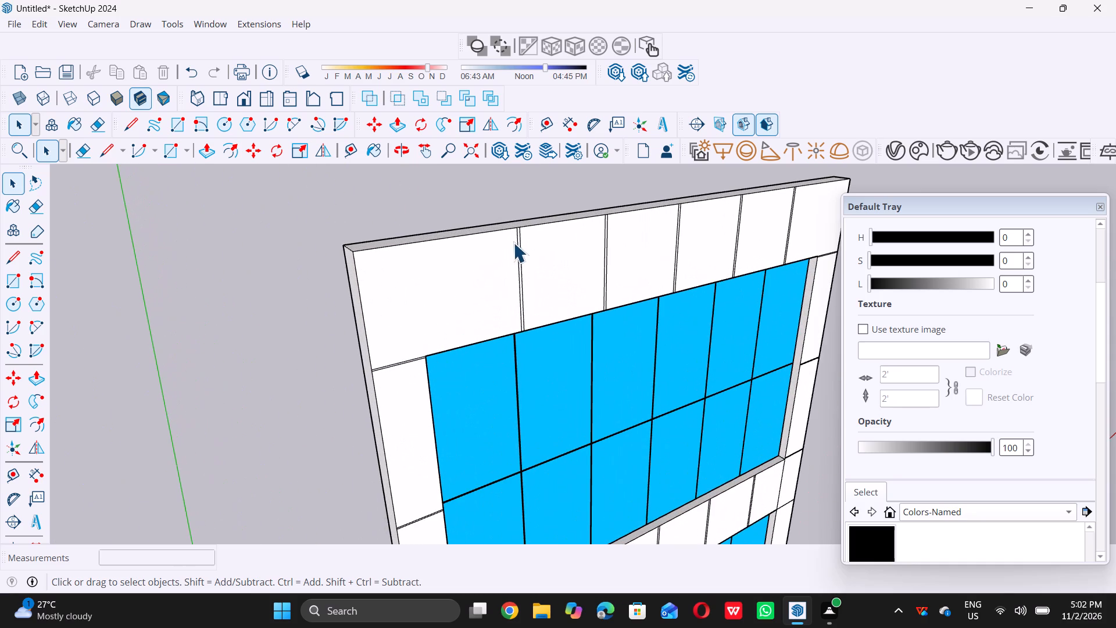
scroll(521, 241, "up", 5)
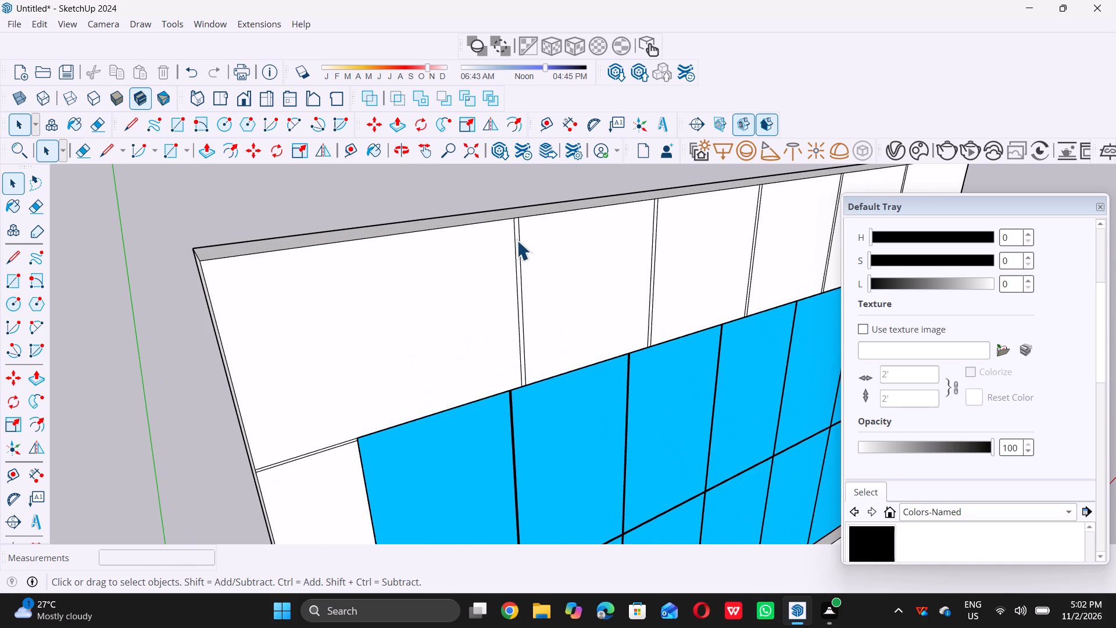
scroll(520, 240, "up", 2)
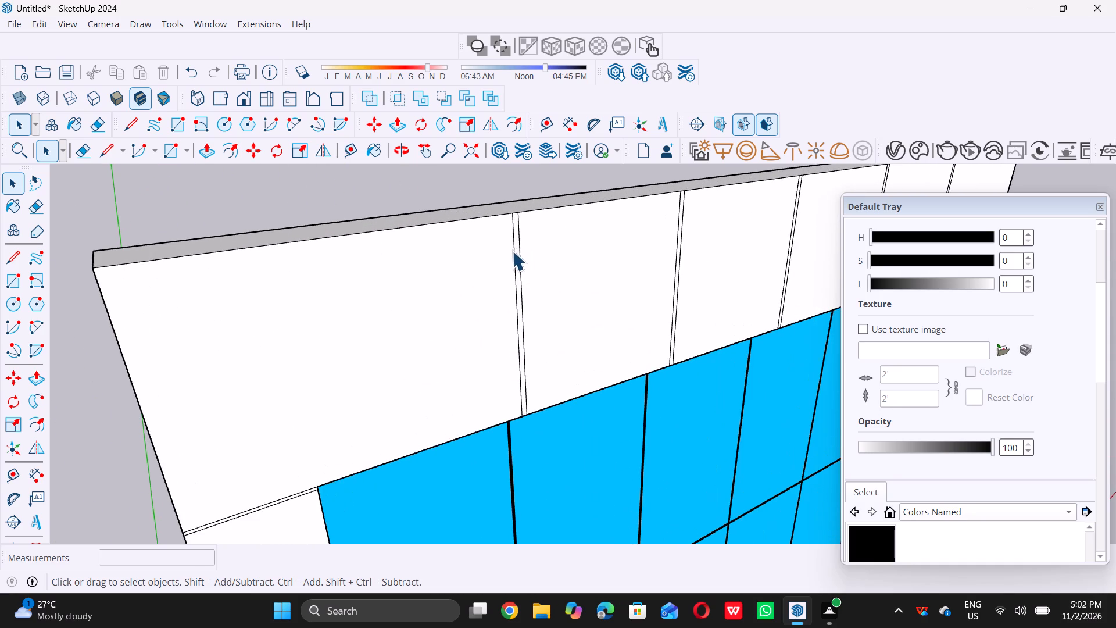
scroll(507, 254, "up", 10)
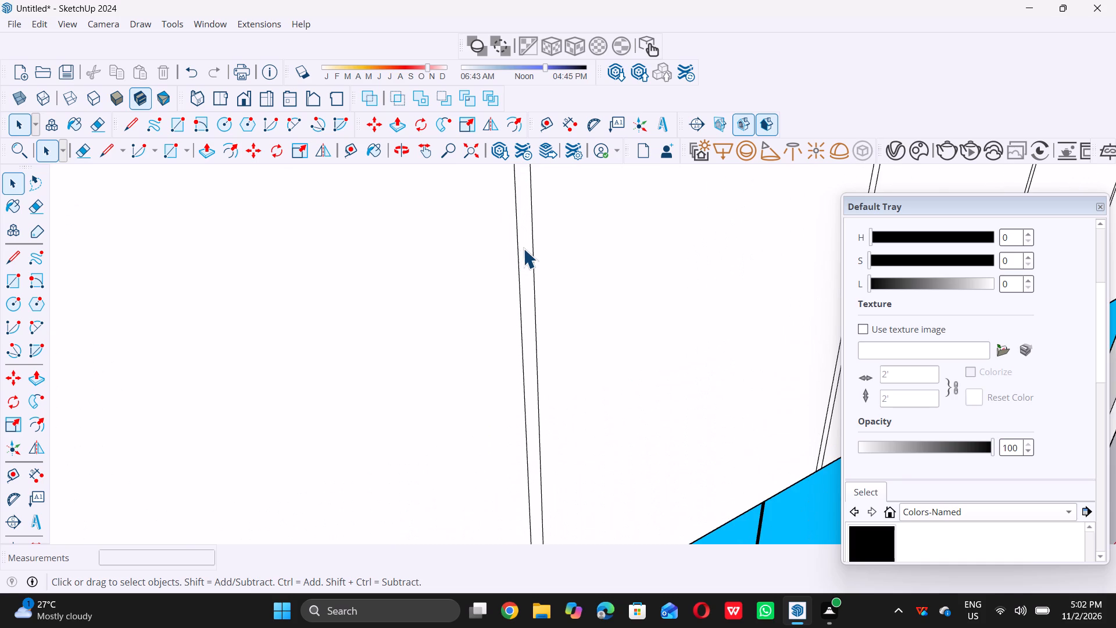
double_click(523, 248)
key("p")
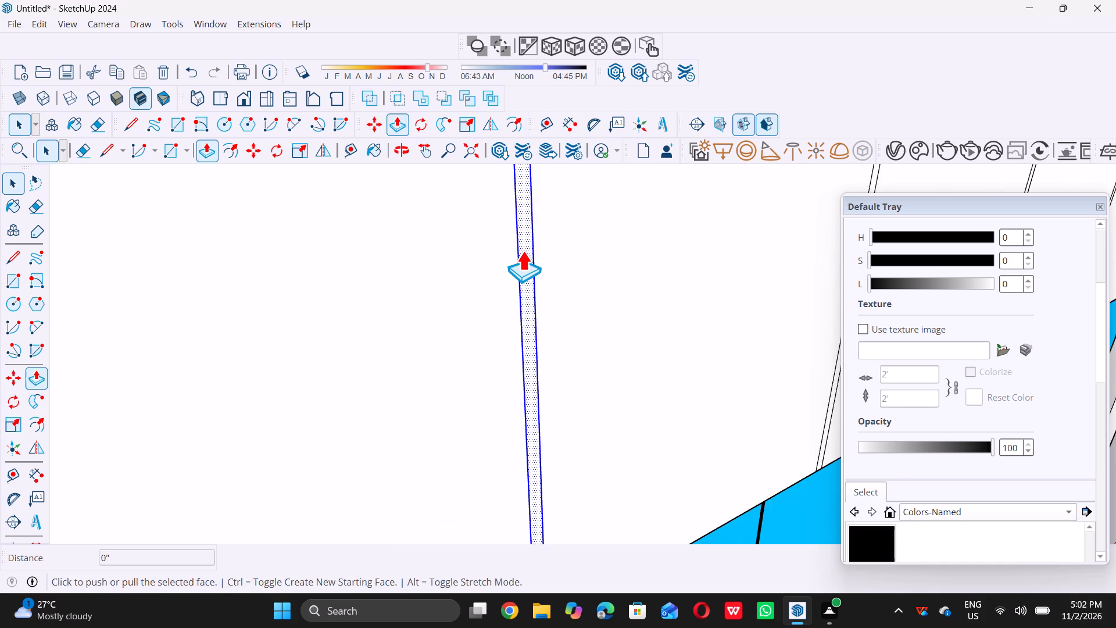
left_click(522, 251)
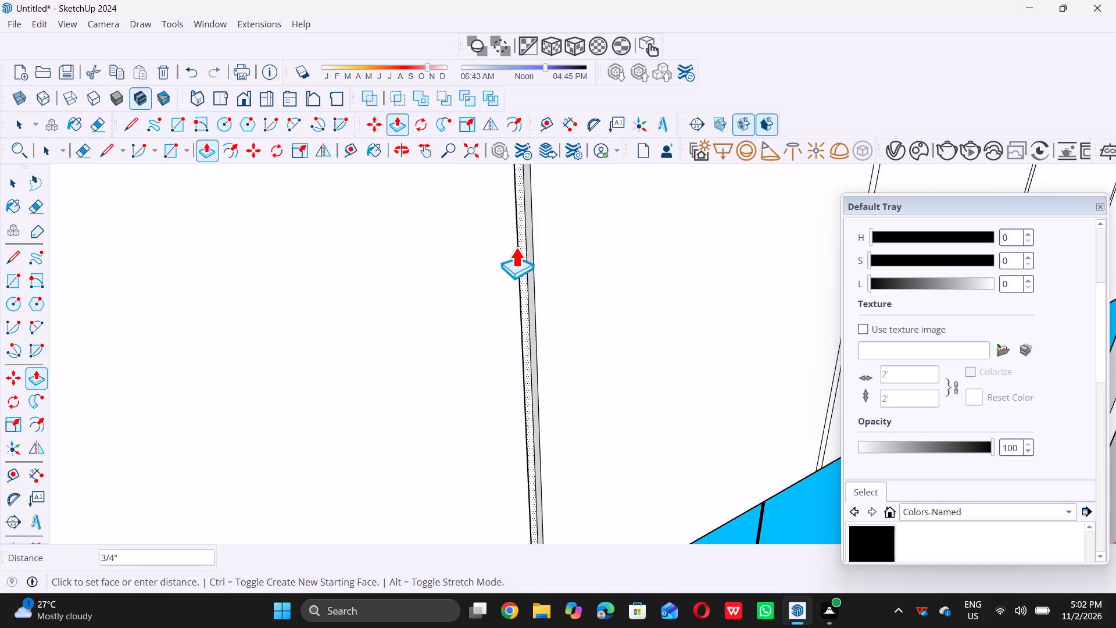
type("0.5")
key("shift+quotedbl")
key("Return")
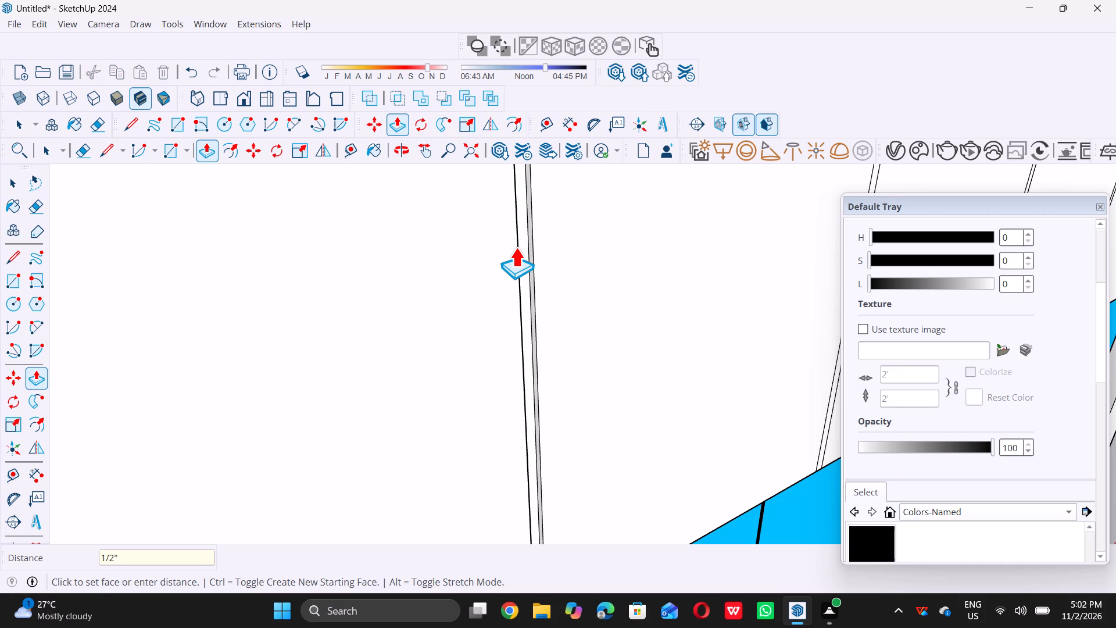
key("space")
Push the second vertical joint strip from the left in the wall band above the top window 0.5" inward.
scroll(549, 290, "up", 5)
scroll(507, 304, "down", 14)
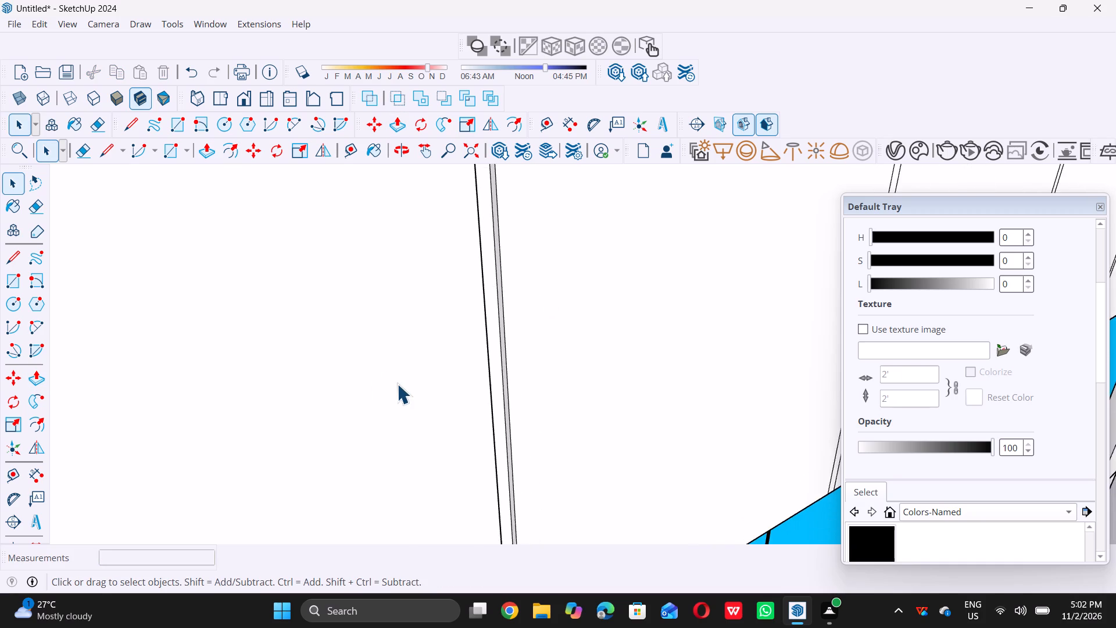
scroll(397, 384, "down", 20)
scroll(397, 384, "down", 7)
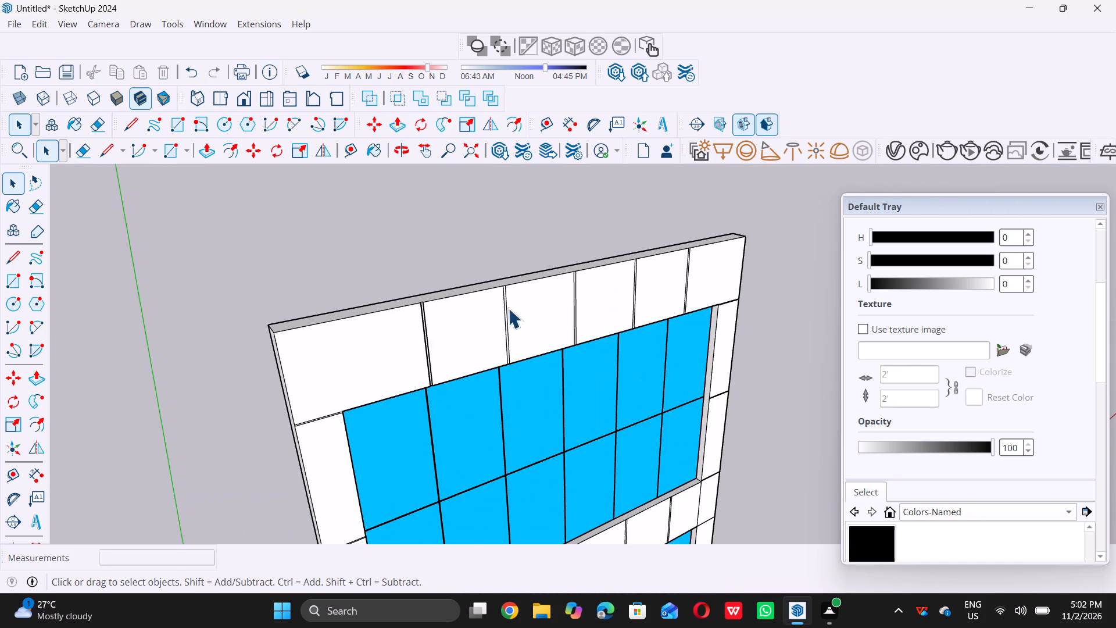
middle_click_drag(439, 323, 484, 339)
scroll(493, 316, "up", 4)
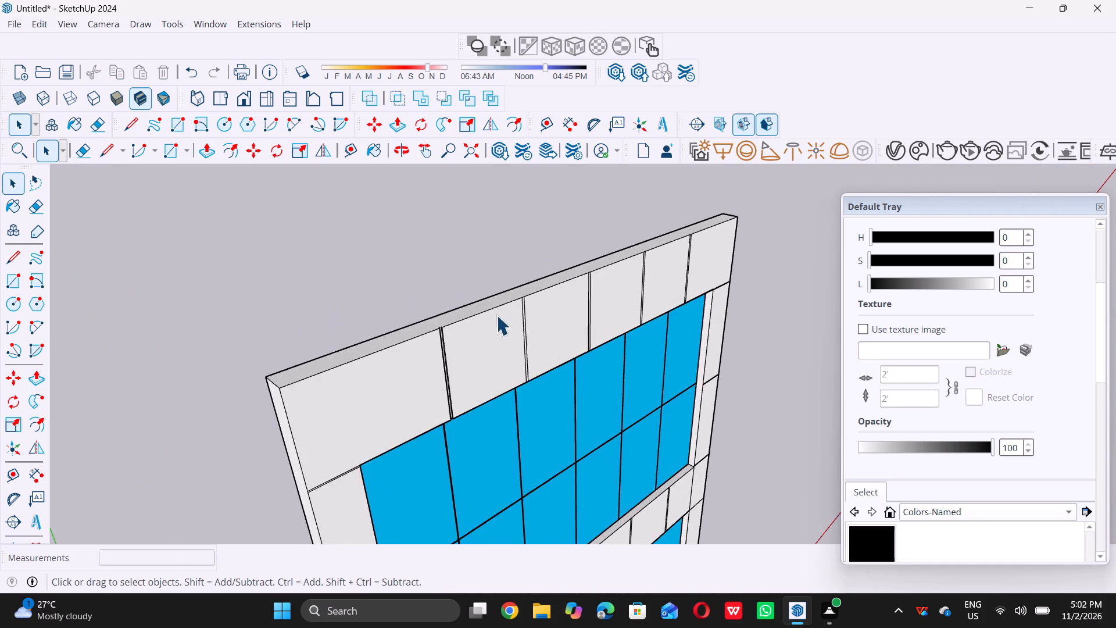
scroll(496, 315, "up", 7)
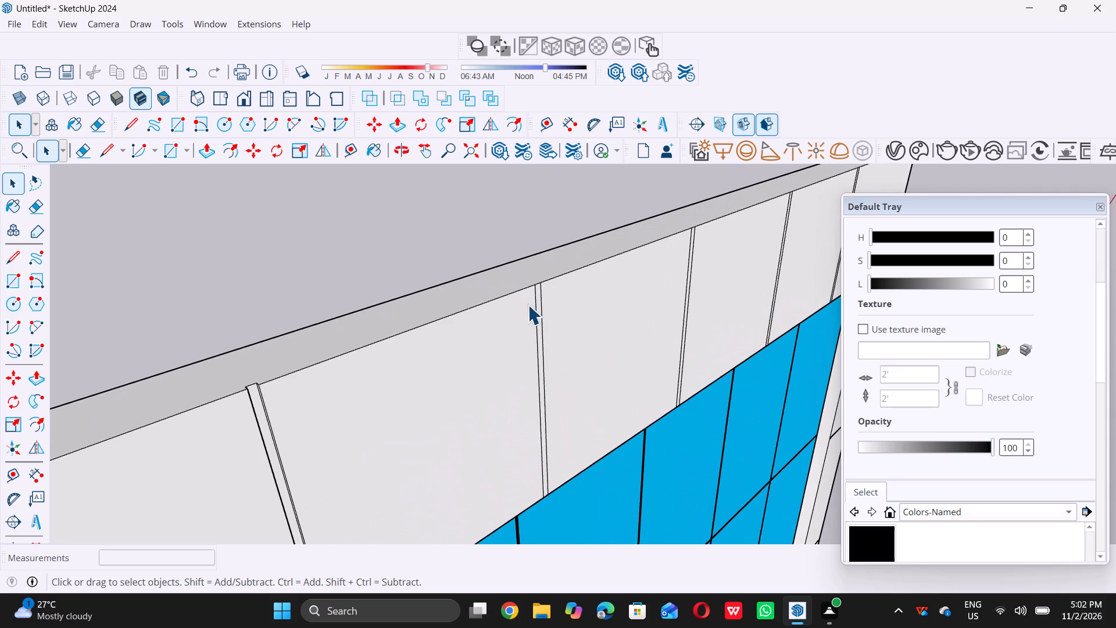
scroll(536, 304, "up", 5)
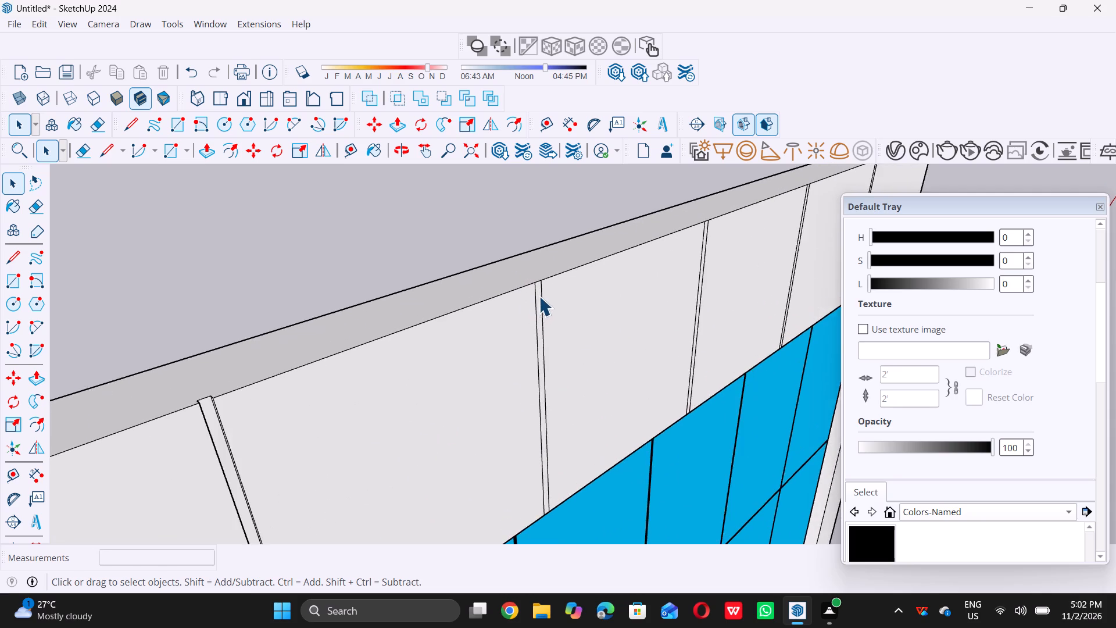
scroll(537, 295, "up", 5)
double_click(537, 298)
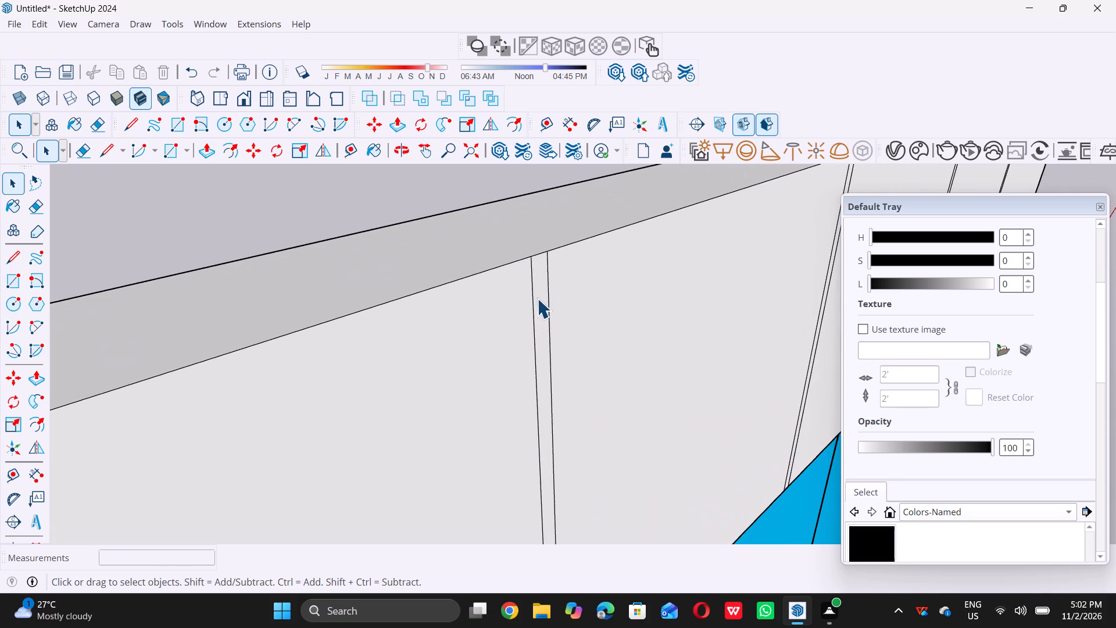
key("p")
triple_click(536, 298)
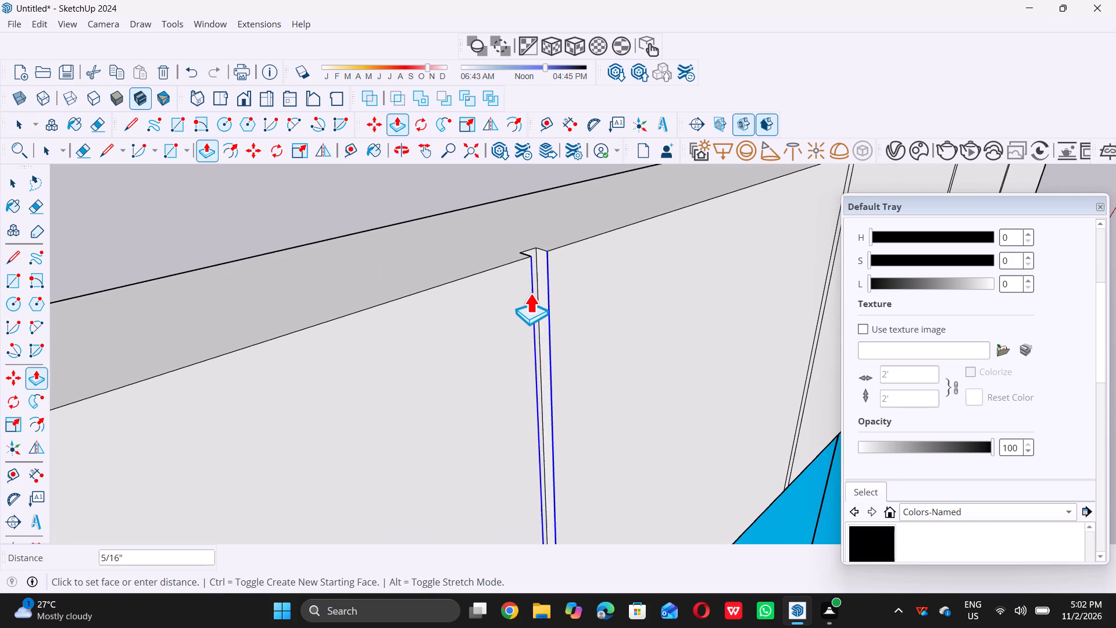
type("0.5")
key("shift+quotedbl")
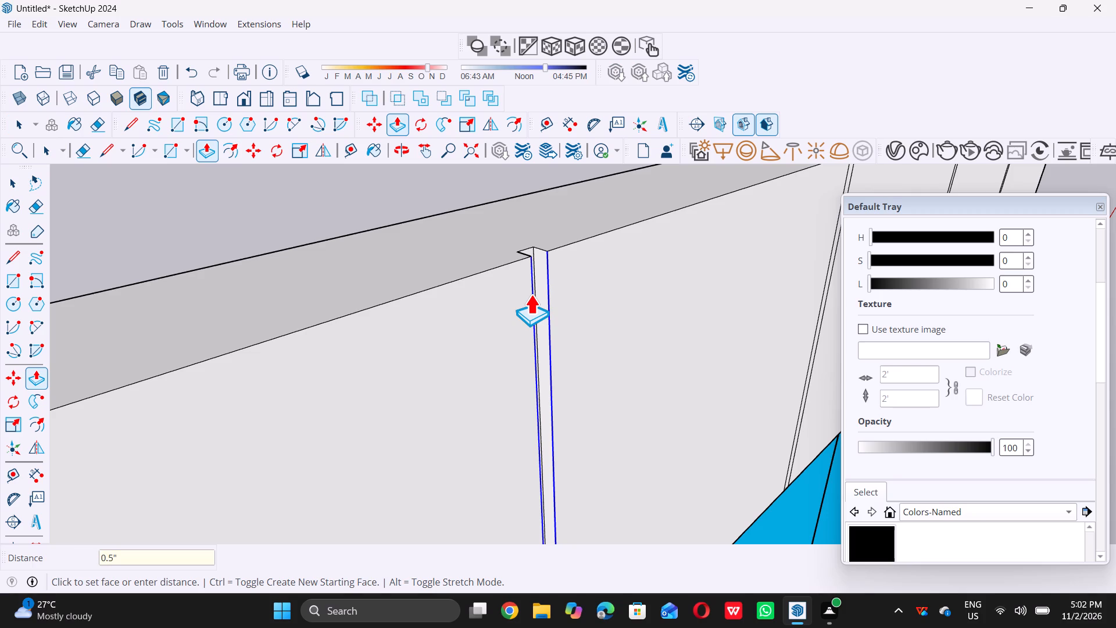
key("Return")
key("space")
Push the third vertical joint strip from the left in the wall band above the top window 0.5" inward.
scroll(485, 303, "down", 2)
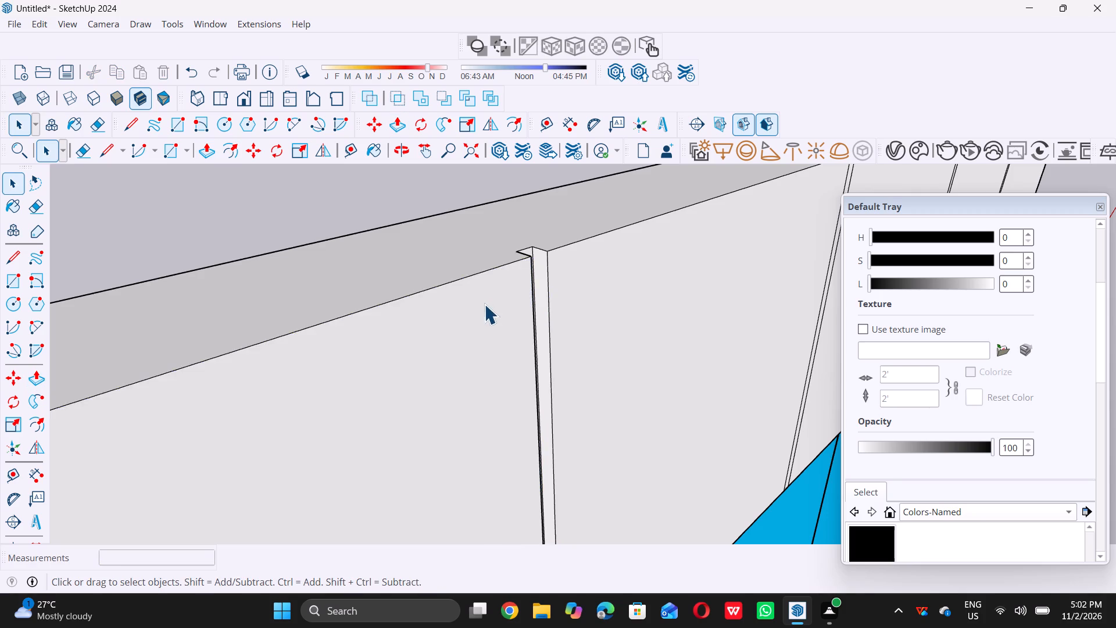
scroll(484, 304, "down", 20)
scroll(484, 304, "down", 9)
scroll(579, 377, "down", 4)
scroll(605, 310, "up", 5)
scroll(568, 344, "up", 1)
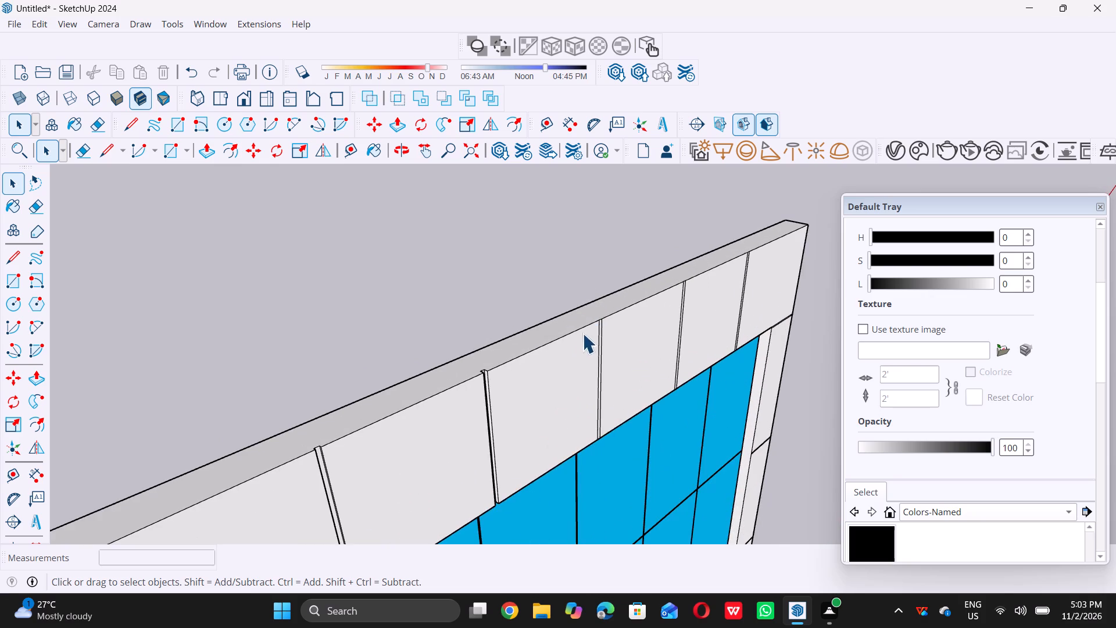
scroll(584, 333, "up", 3)
middle_click_drag(472, 384, 445, 379)
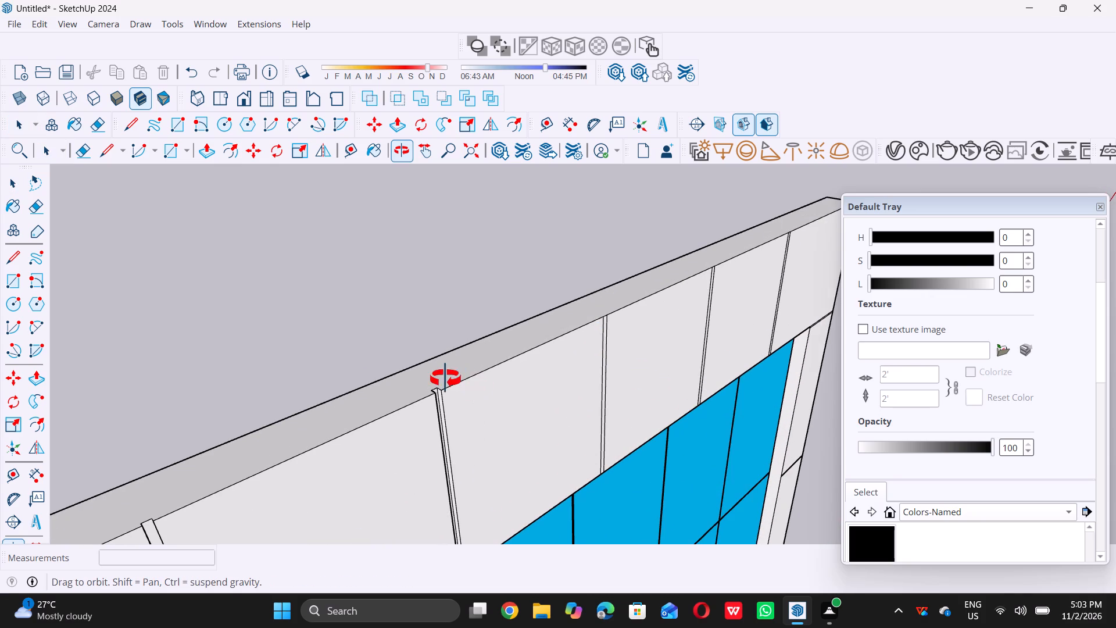
middle_click_drag(445, 379, 376, 373)
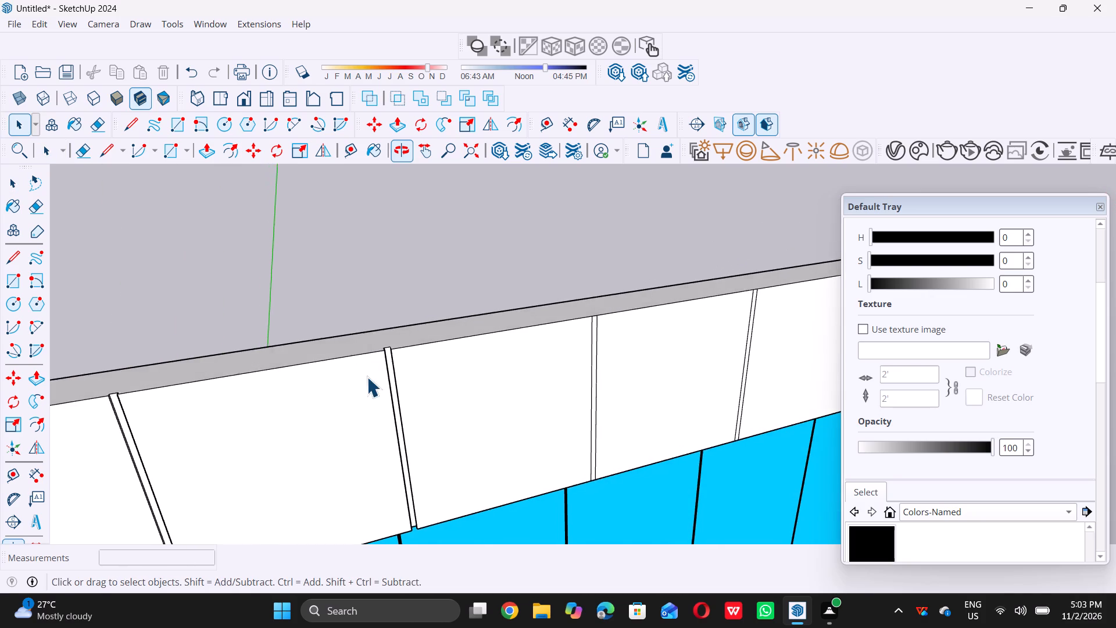
scroll(369, 380, "up", 11)
middle_click_drag(413, 380, 323, 362)
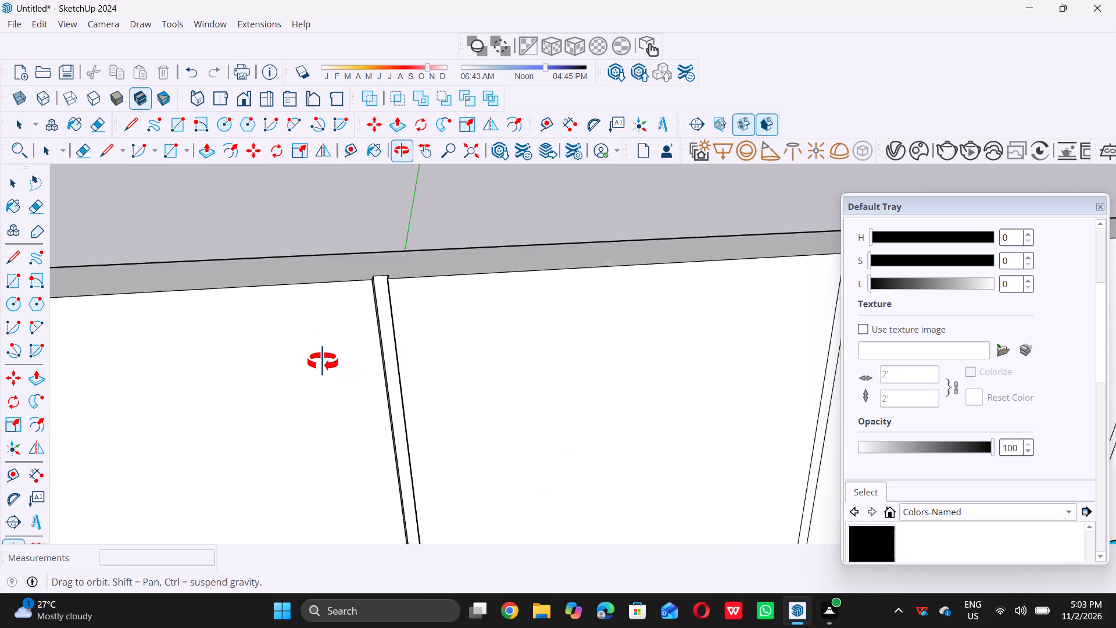
middle_click_drag(323, 362, 382, 369)
scroll(397, 361, "down", 16)
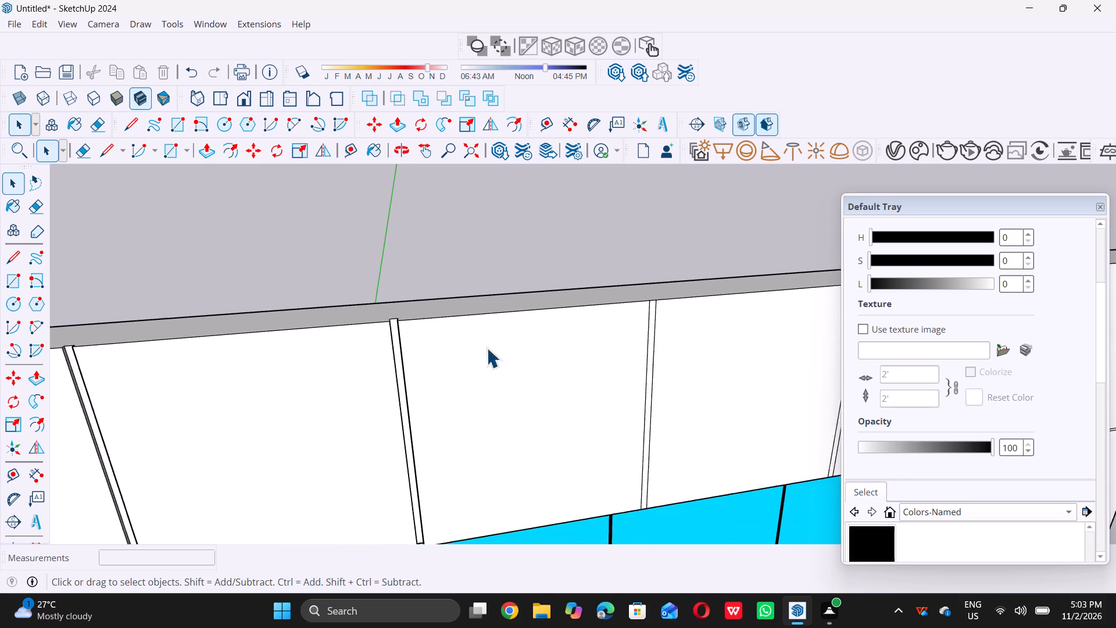
scroll(487, 348, "down", 20)
scroll(487, 348, "down", 3)
middle_click_drag(428, 408, 484, 440)
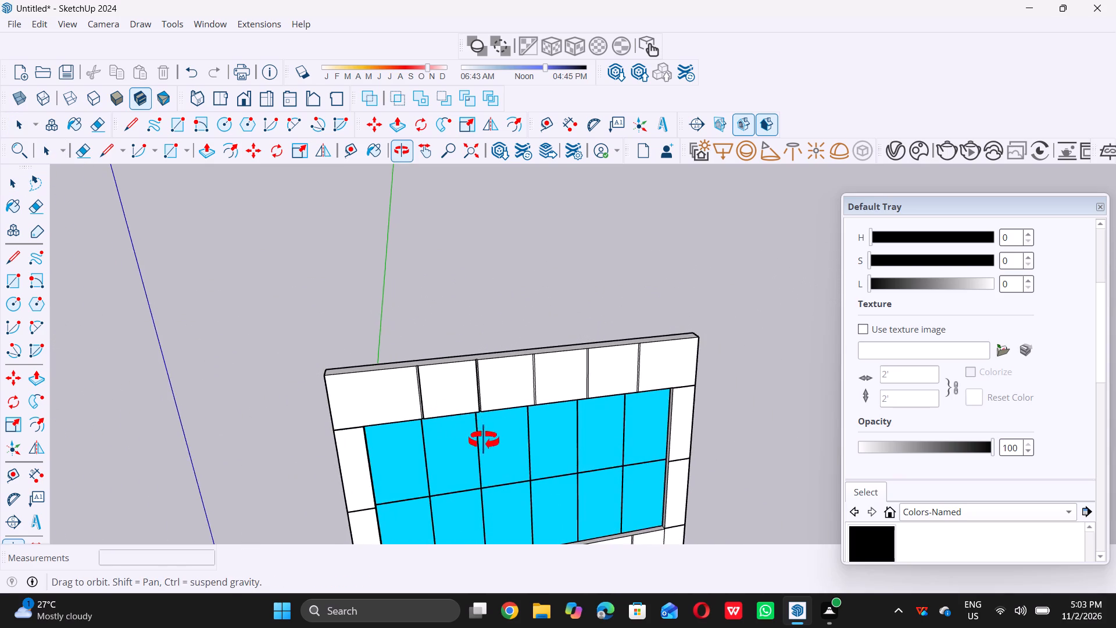
middle_click_drag(484, 440, 533, 457)
scroll(543, 388, "up", 12)
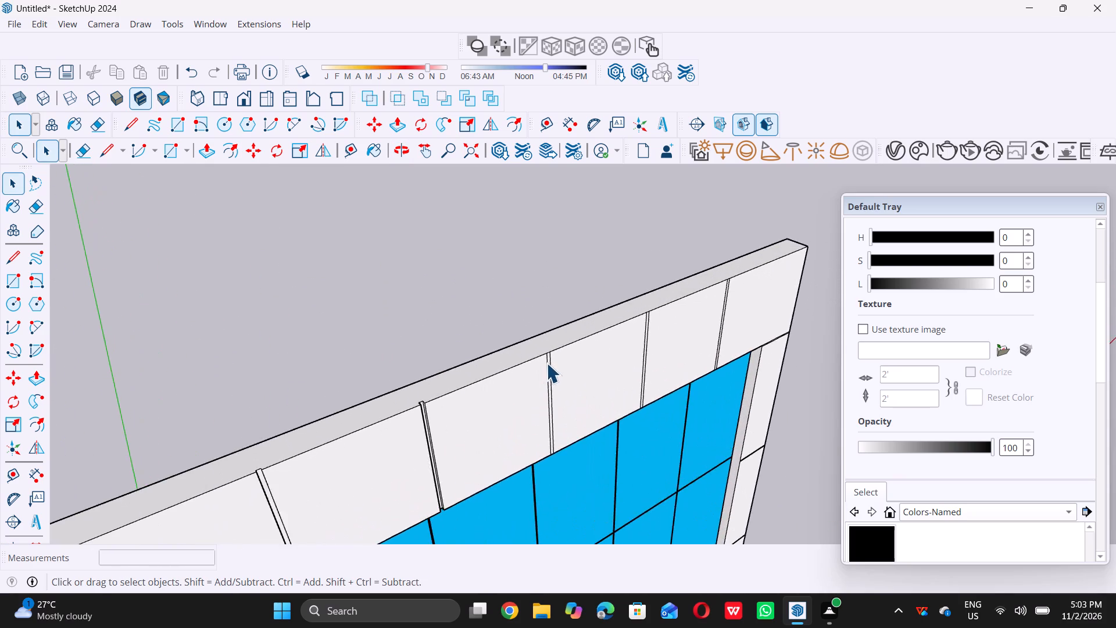
scroll(546, 363, "up", 14)
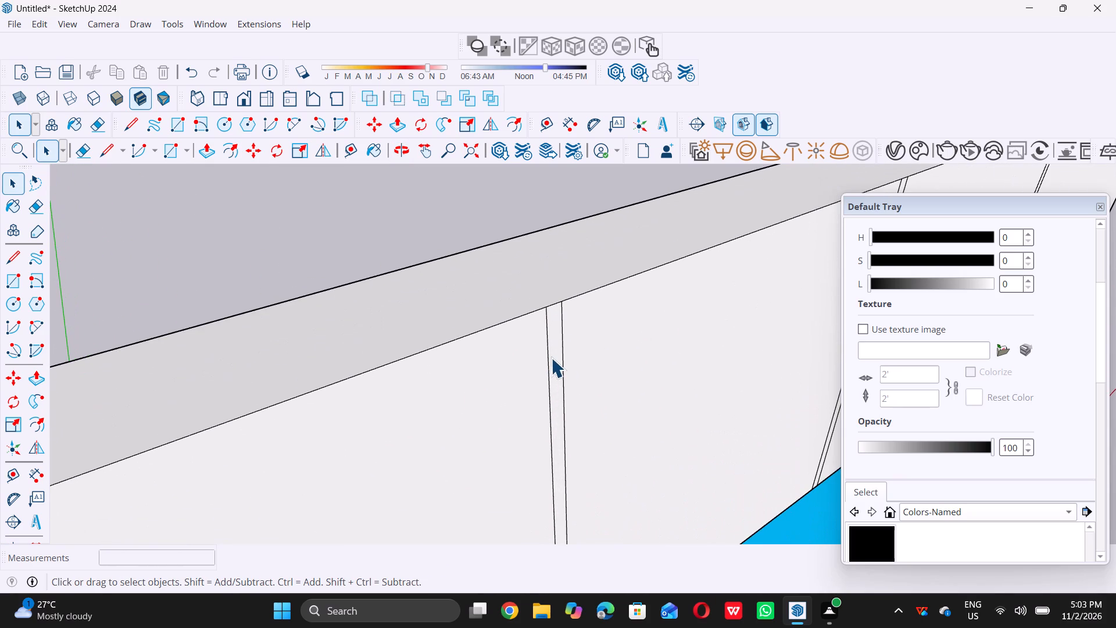
double_click(551, 357)
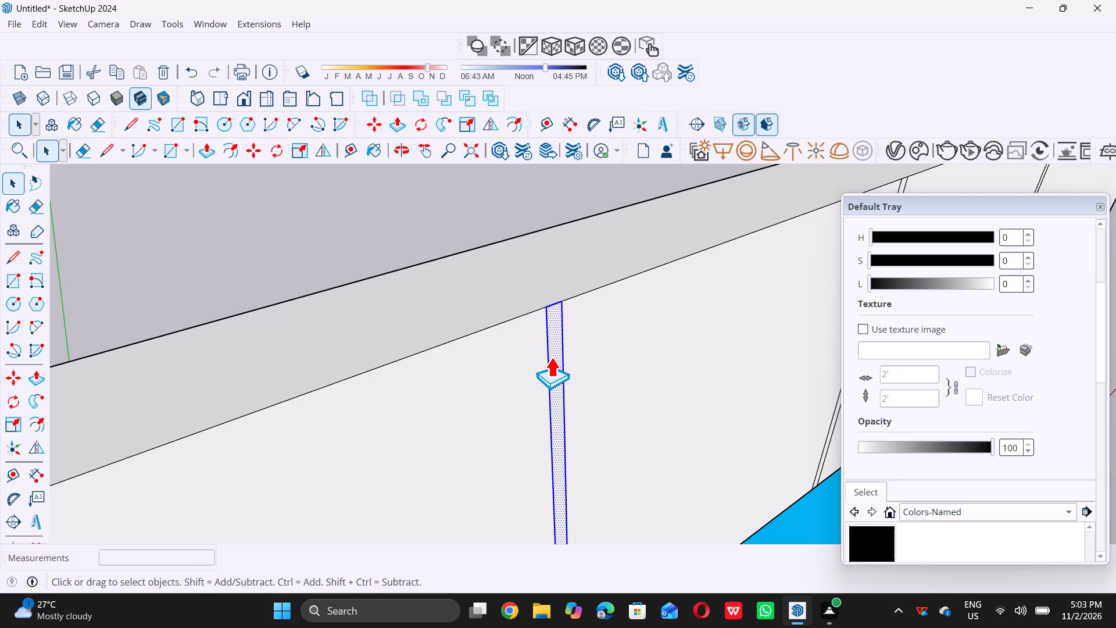
key("p")
left_click(551, 357)
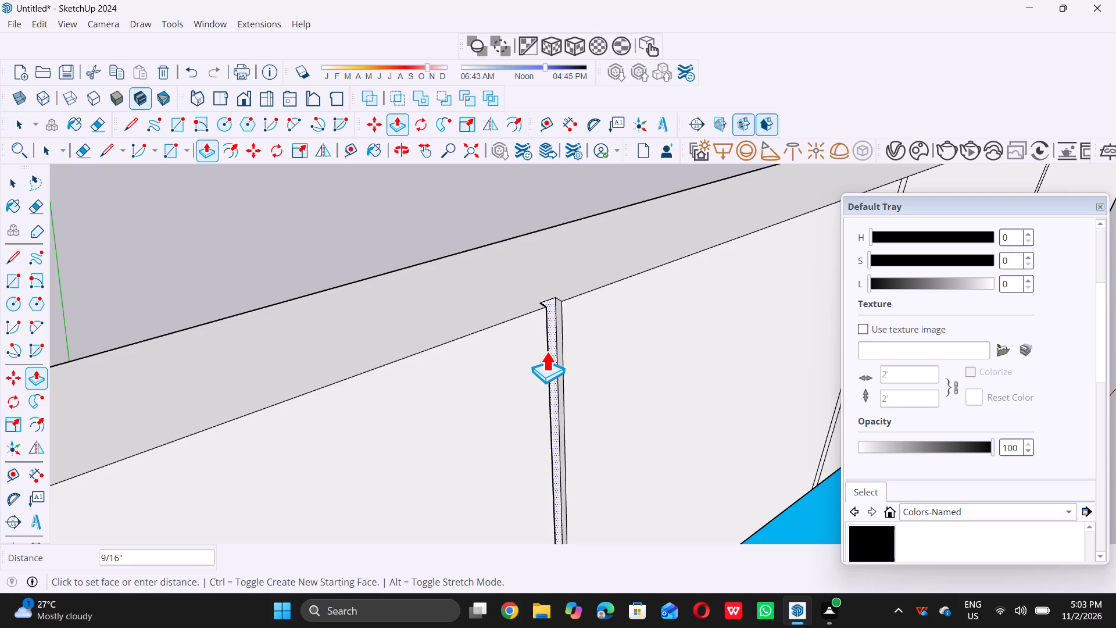
type("0.5")
key("shift+quotedbl")
key("Return")
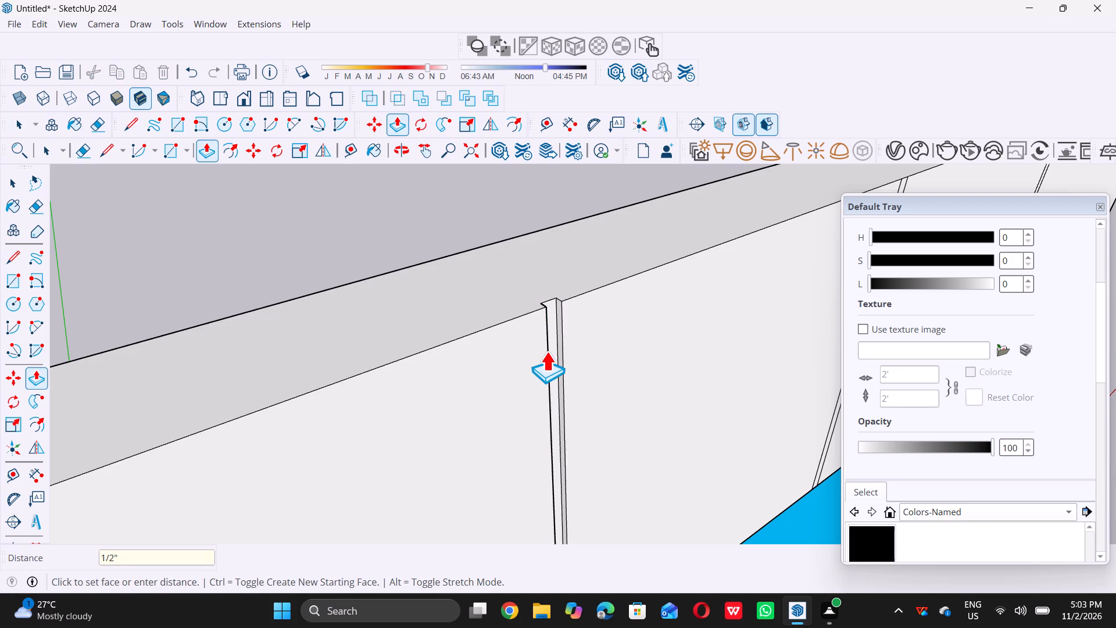
key("space")
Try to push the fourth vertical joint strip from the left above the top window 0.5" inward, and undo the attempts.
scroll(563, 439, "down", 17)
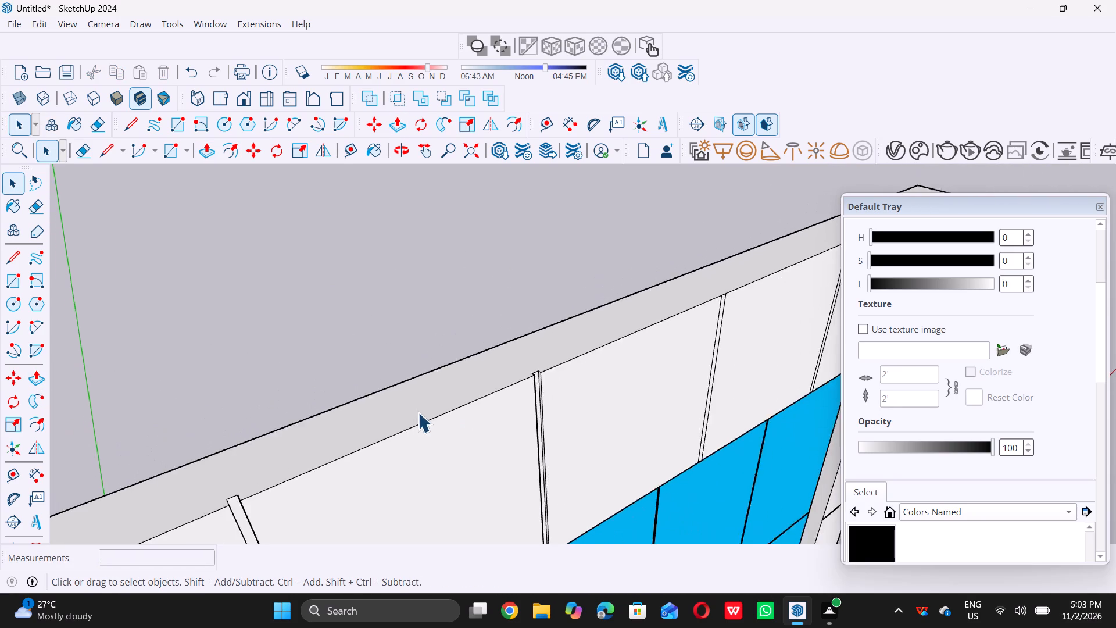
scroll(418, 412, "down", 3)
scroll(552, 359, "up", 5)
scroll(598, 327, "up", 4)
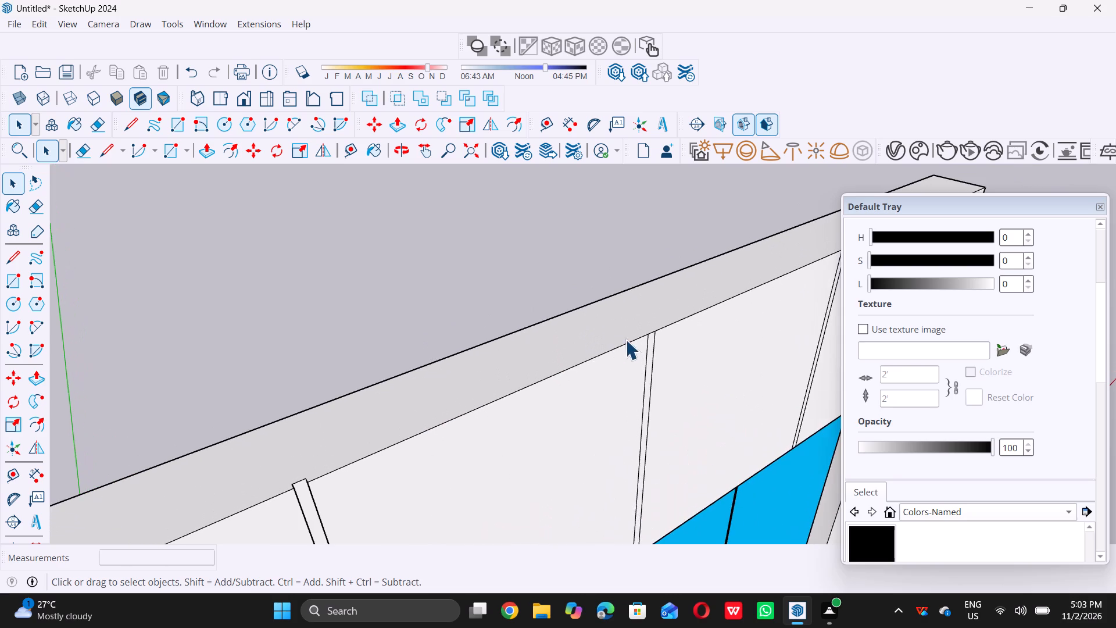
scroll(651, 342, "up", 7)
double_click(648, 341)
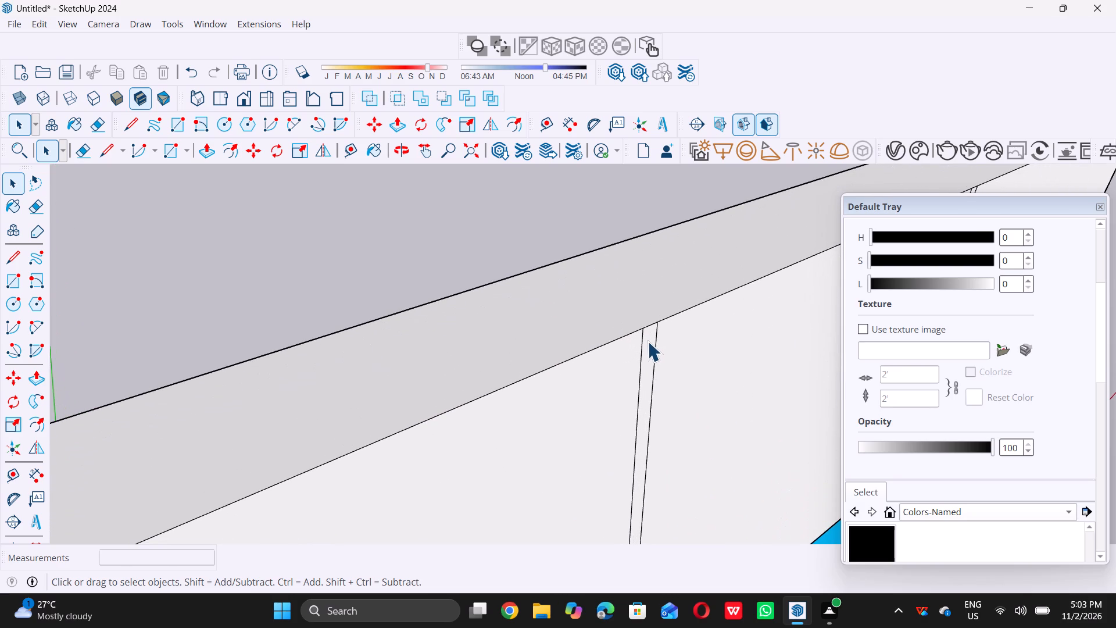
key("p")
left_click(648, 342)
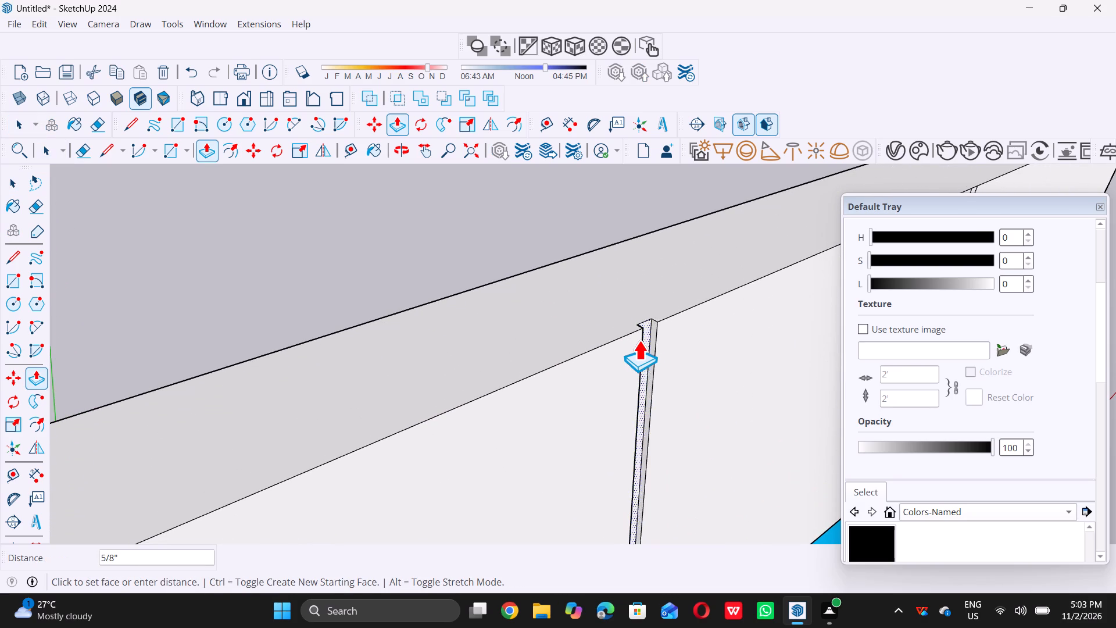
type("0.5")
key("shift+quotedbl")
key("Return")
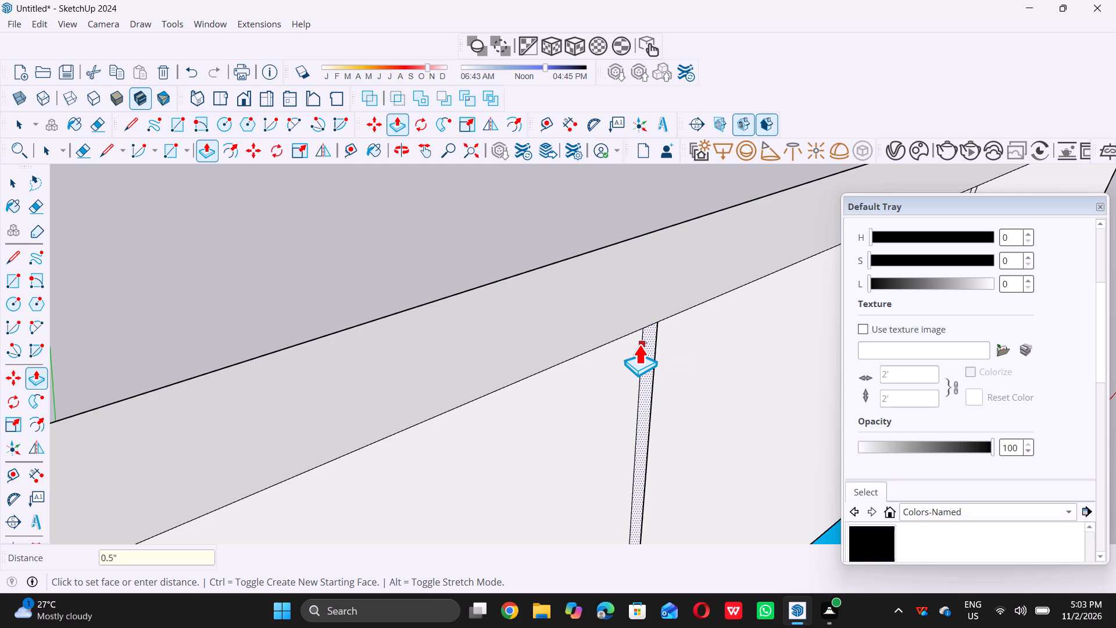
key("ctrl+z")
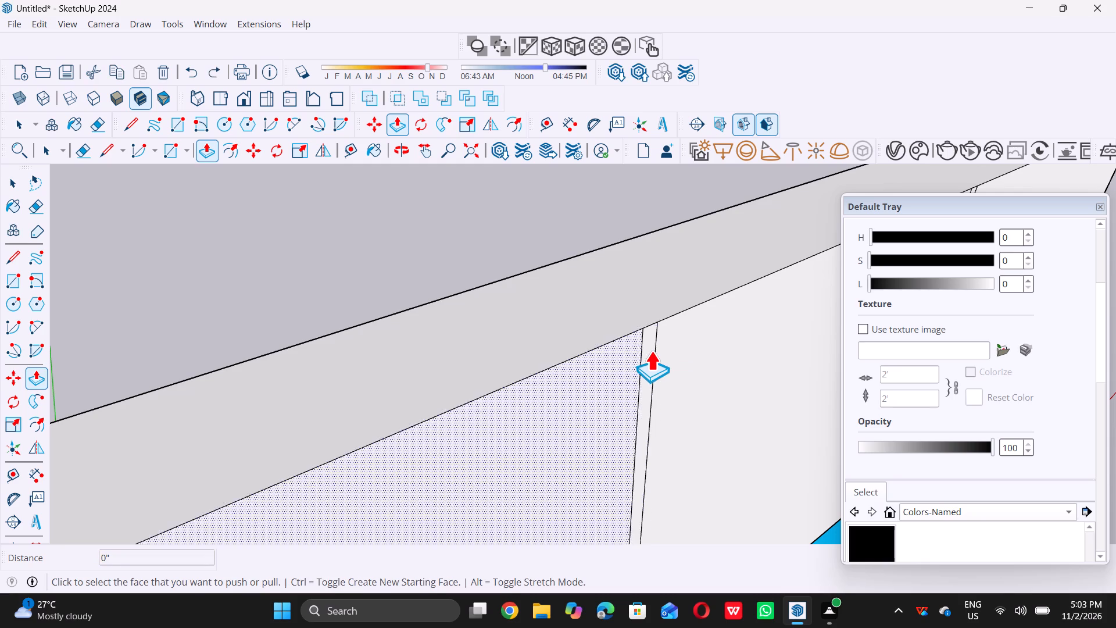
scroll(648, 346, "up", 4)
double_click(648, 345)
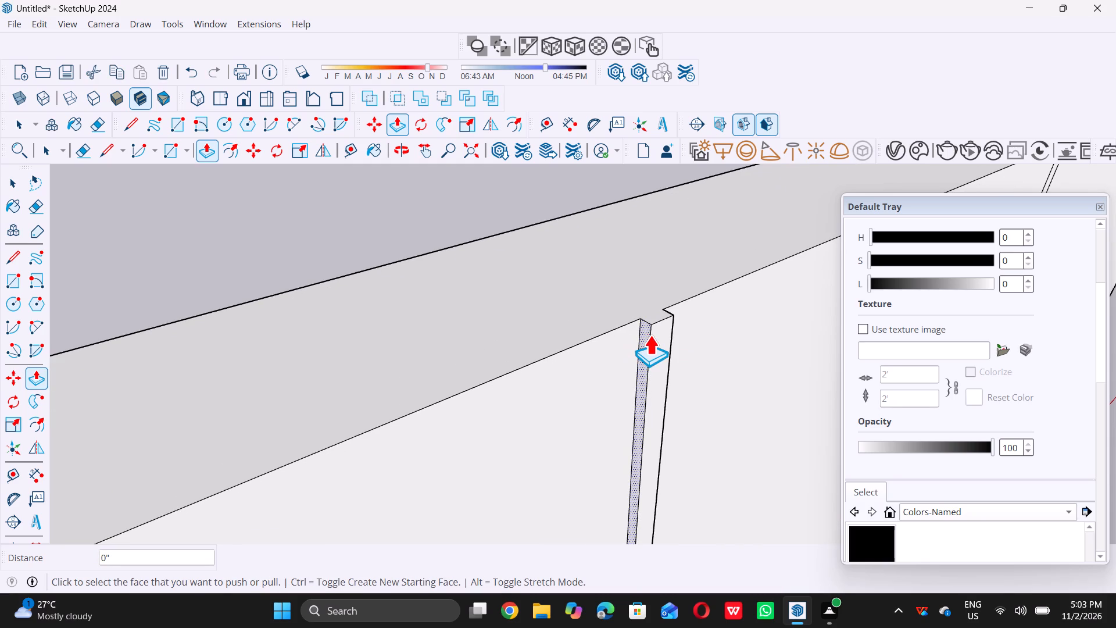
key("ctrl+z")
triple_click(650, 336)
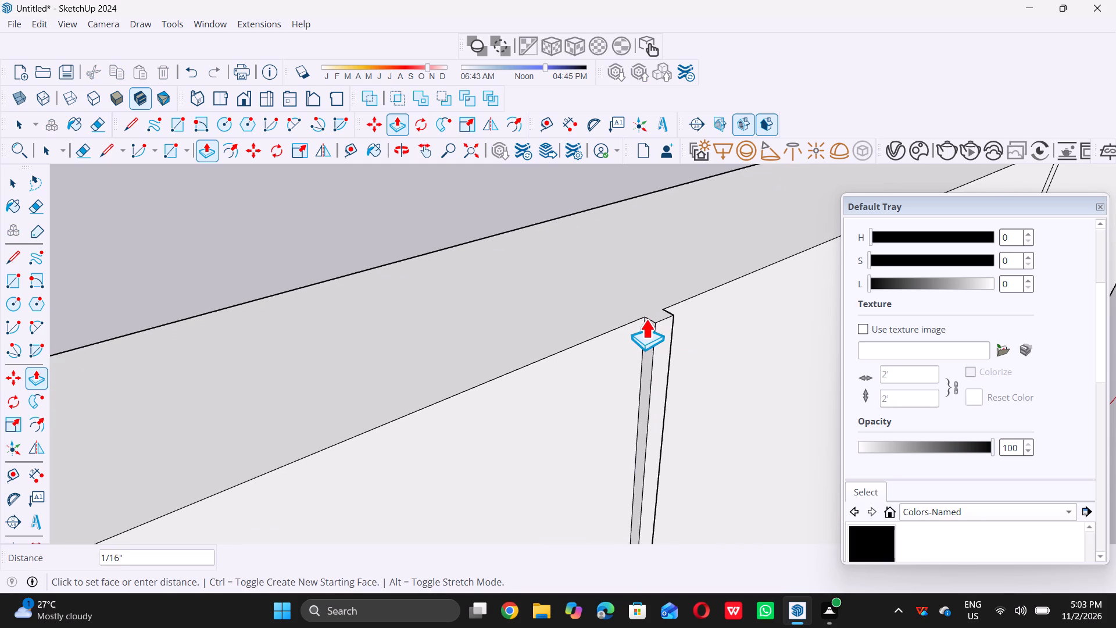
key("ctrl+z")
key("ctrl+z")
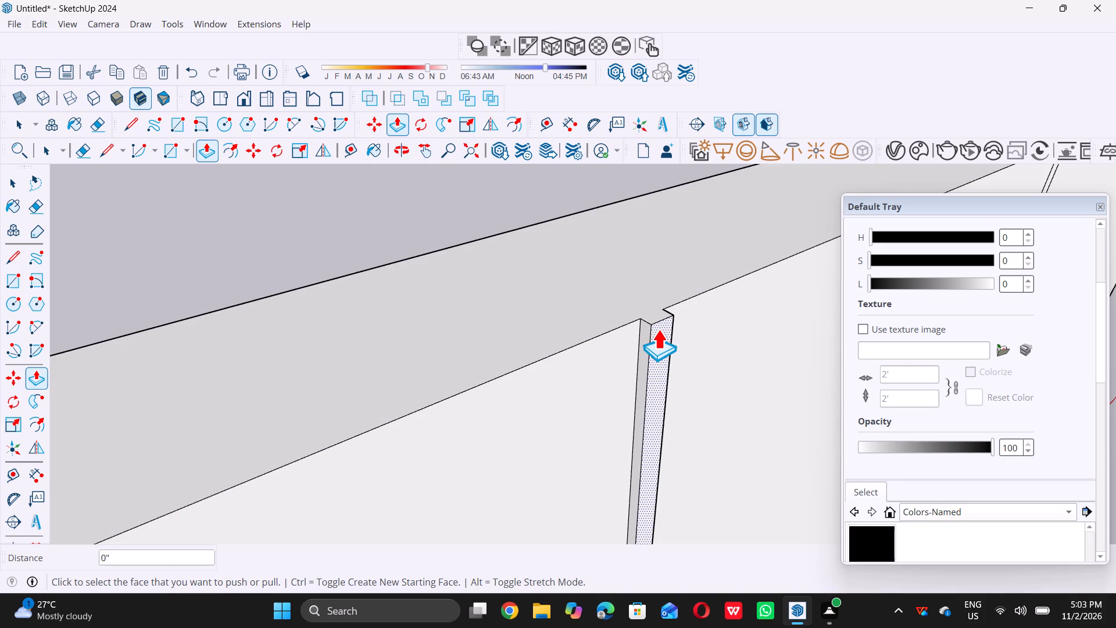
Push the fourth vertical joint strip from the left in the wall band above the top window 0.5" inward.
scroll(658, 333, "up", 4)
left_click(647, 338)
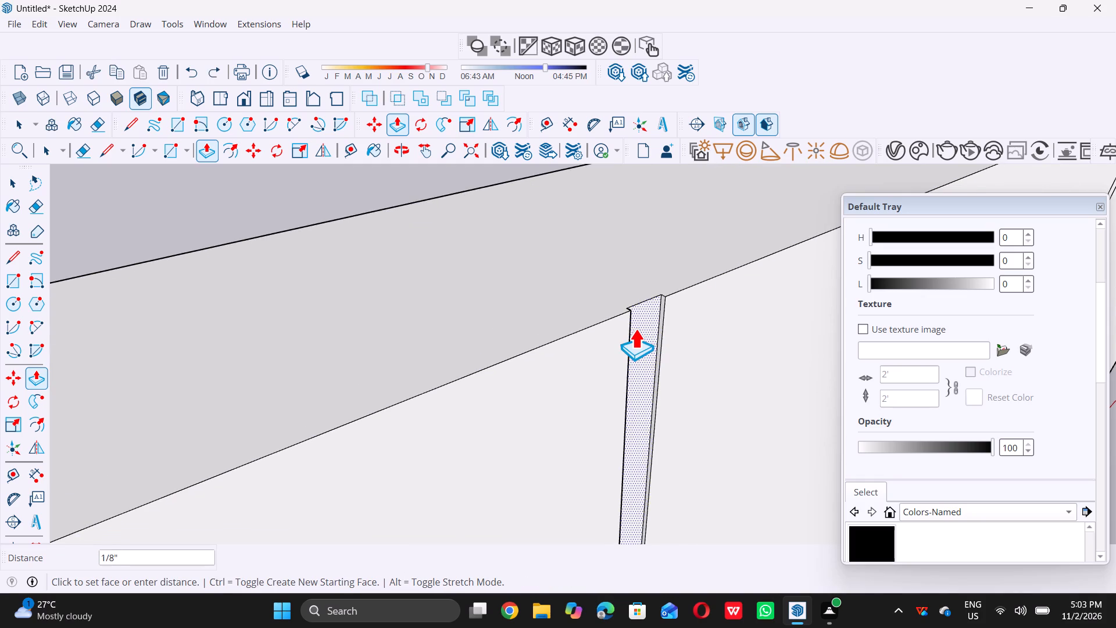
type("0.5")
key("shift+quotedbl")
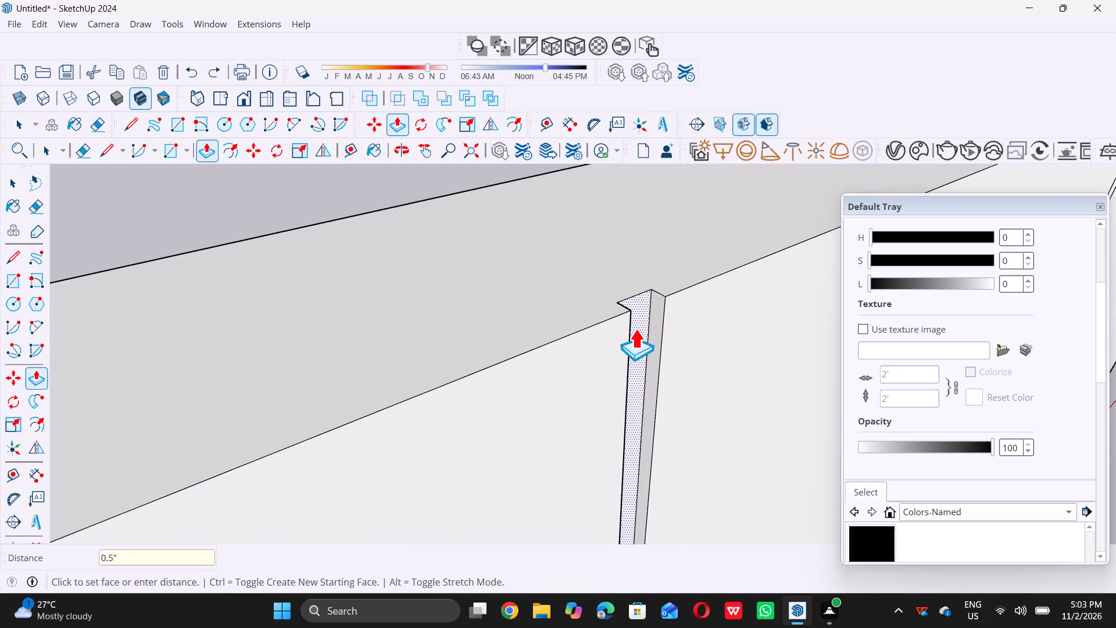
key("Return")
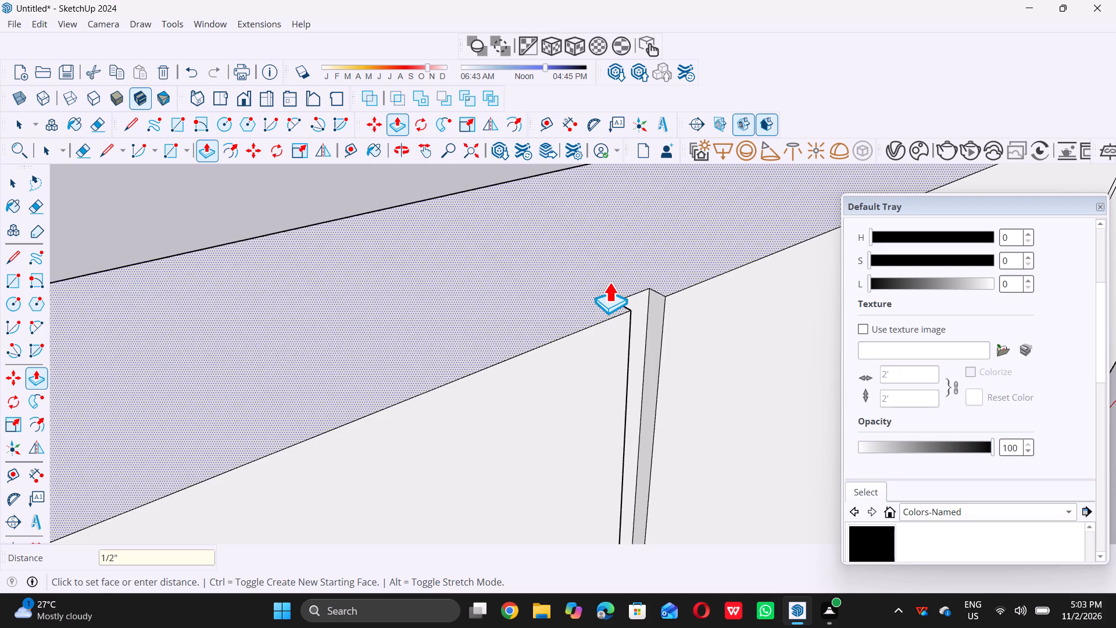
key("space")
Push the fifth vertical joint strip from the left in the wall band above the top window 0.5" inward.
scroll(596, 298, "down", 20)
scroll(596, 298, "down", 8)
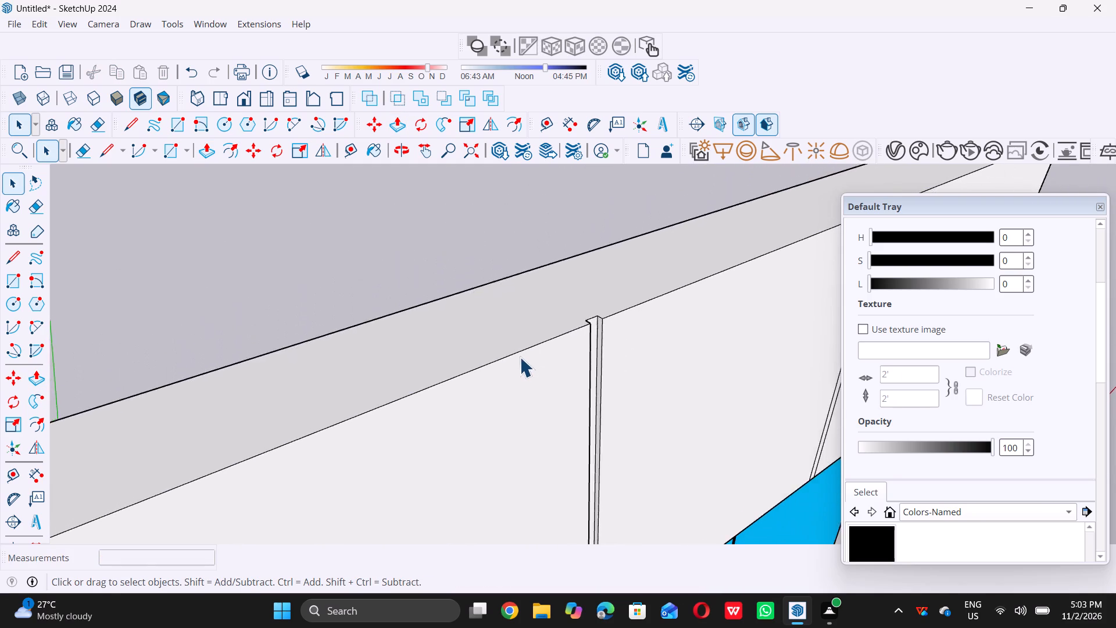
scroll(520, 357, "down", 10)
scroll(661, 302, "up", 8)
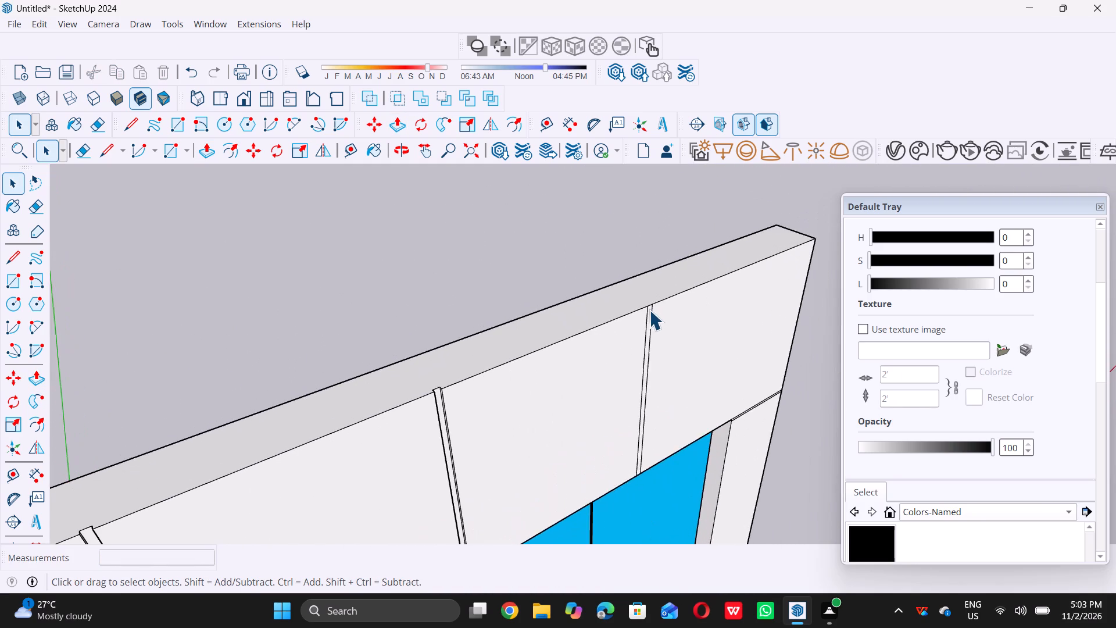
scroll(649, 310, "up", 16)
left_click(648, 326)
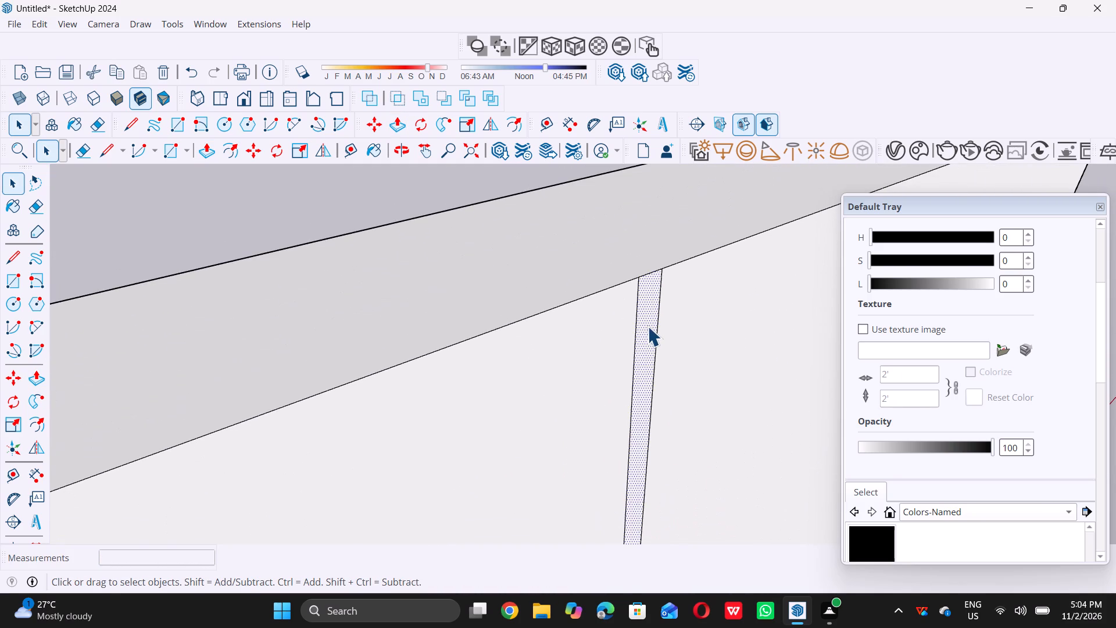
key("p")
left_click(647, 326)
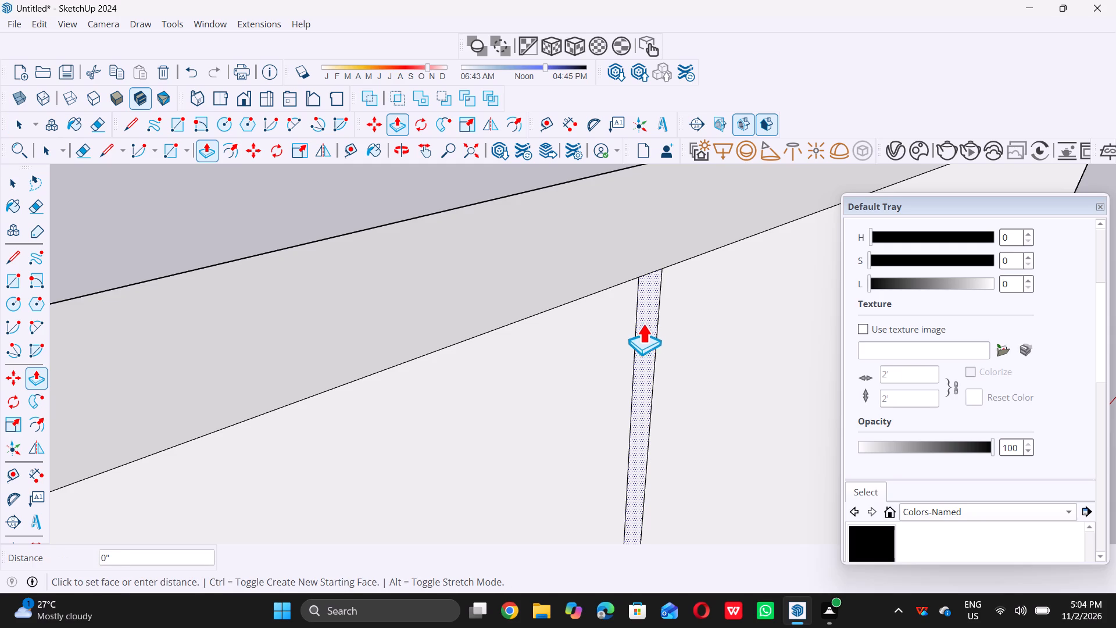
type("0.5")
key("shift+quotedbl")
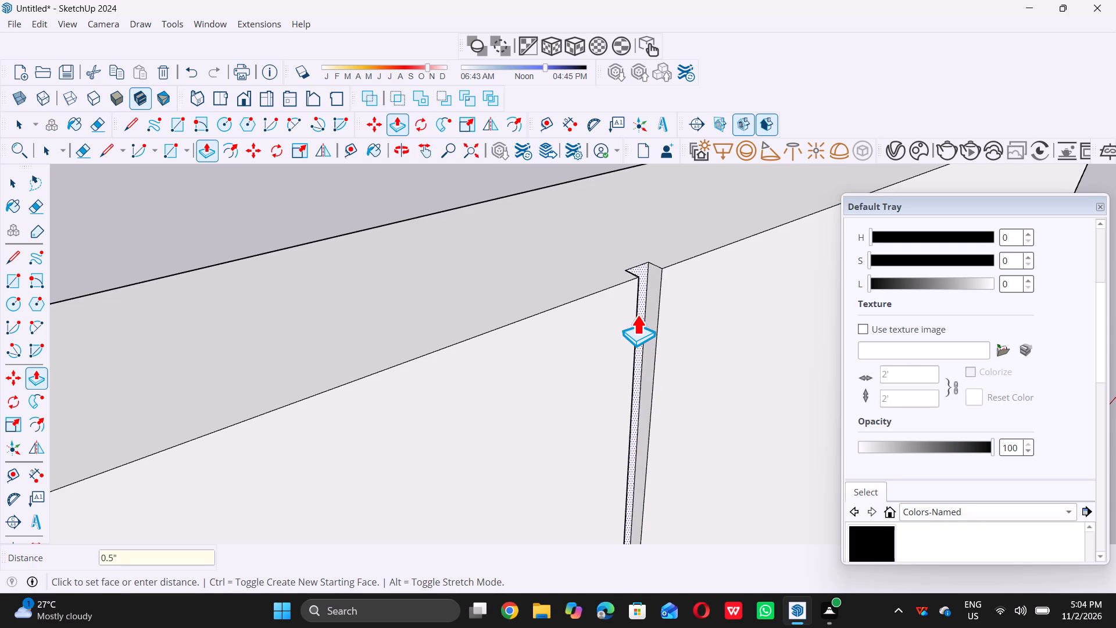
key("Return")
key("space")
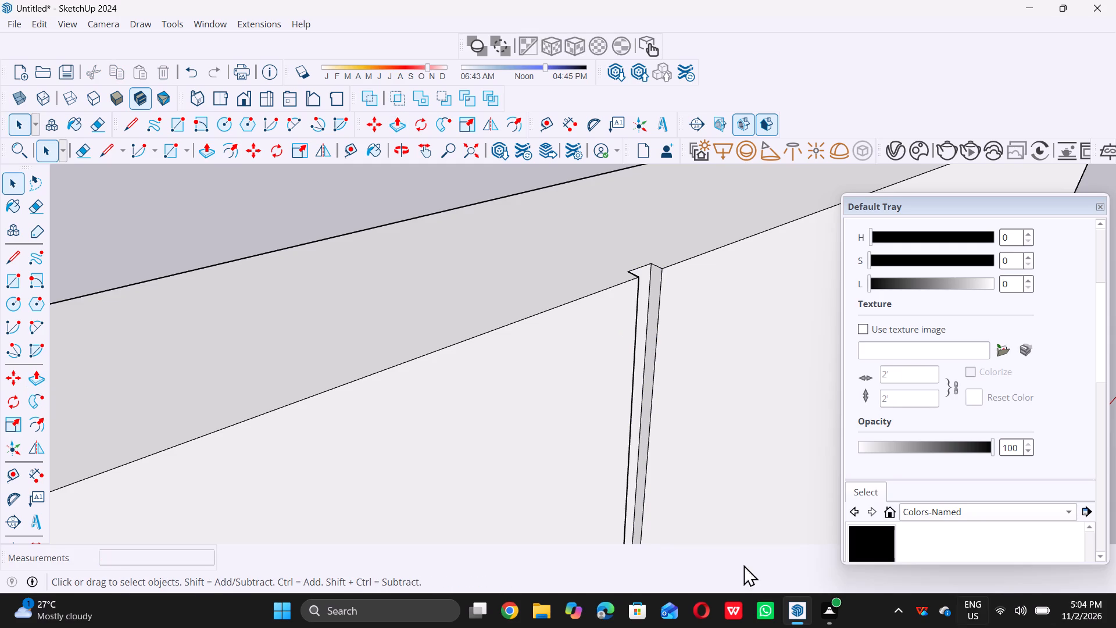
Push the horizontal joint strip in the left side strip, level with the top window's upper edge, inward by the same 0.5" distance.
scroll(520, 363, "down", 16)
scroll(534, 320, "down", 8)
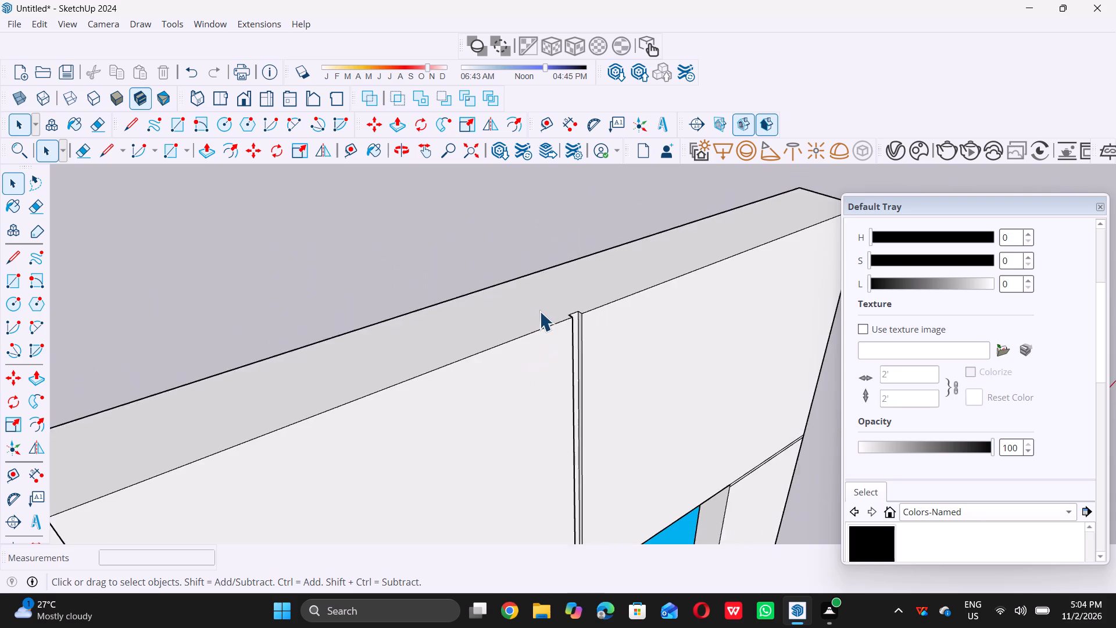
scroll(539, 311, "down", 20)
scroll(539, 311, "down", 13)
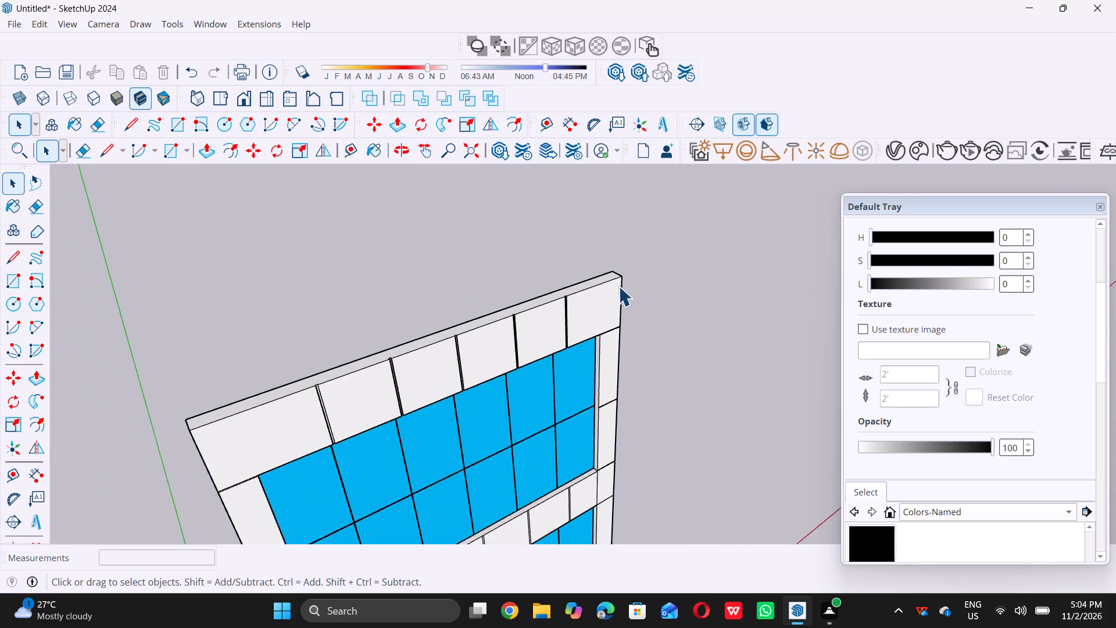
scroll(618, 286, "down", 6)
middle_click_drag(450, 411, 468, 377)
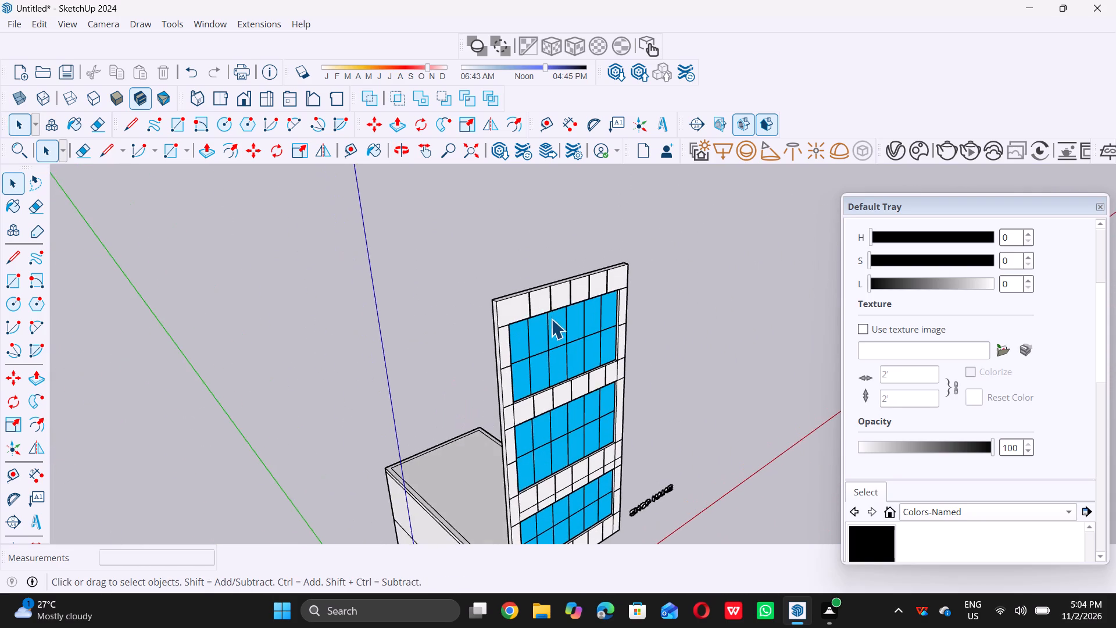
scroll(553, 313, "up", 6)
scroll(500, 325, "up", 5)
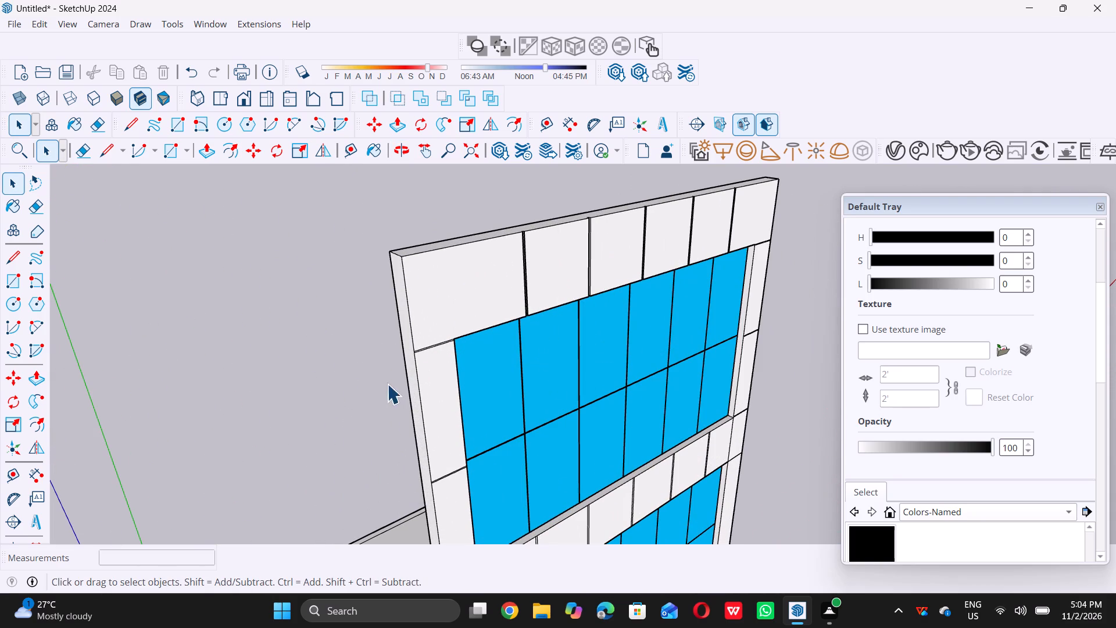
scroll(366, 385, "down", 4)
middle_click_drag(386, 401, 432, 395)
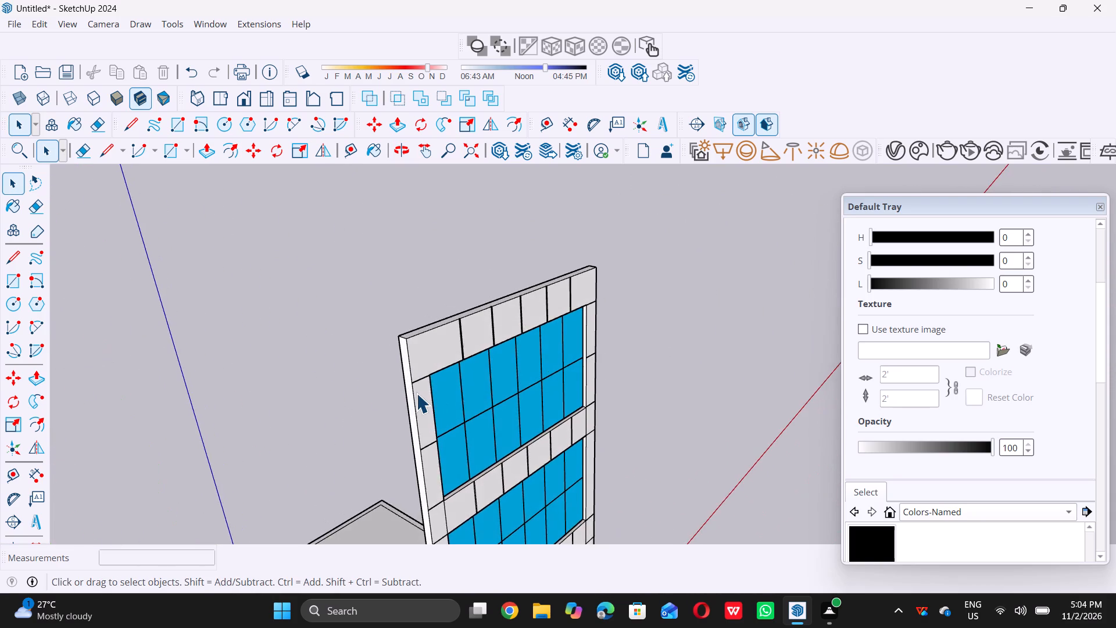
scroll(416, 393, "up", 19)
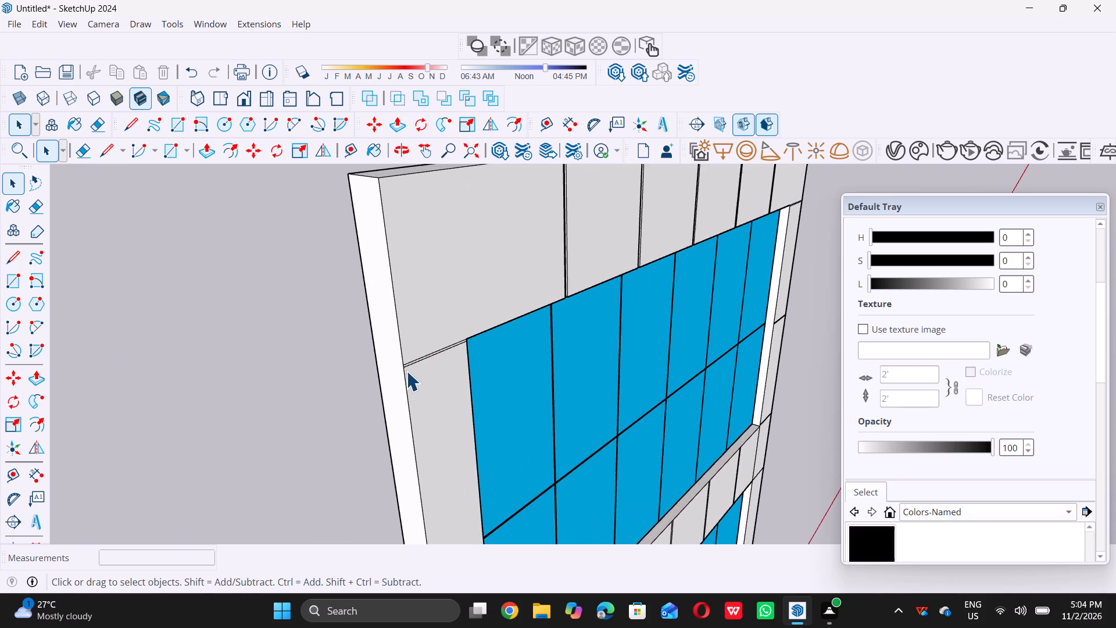
scroll(406, 362, "up", 17)
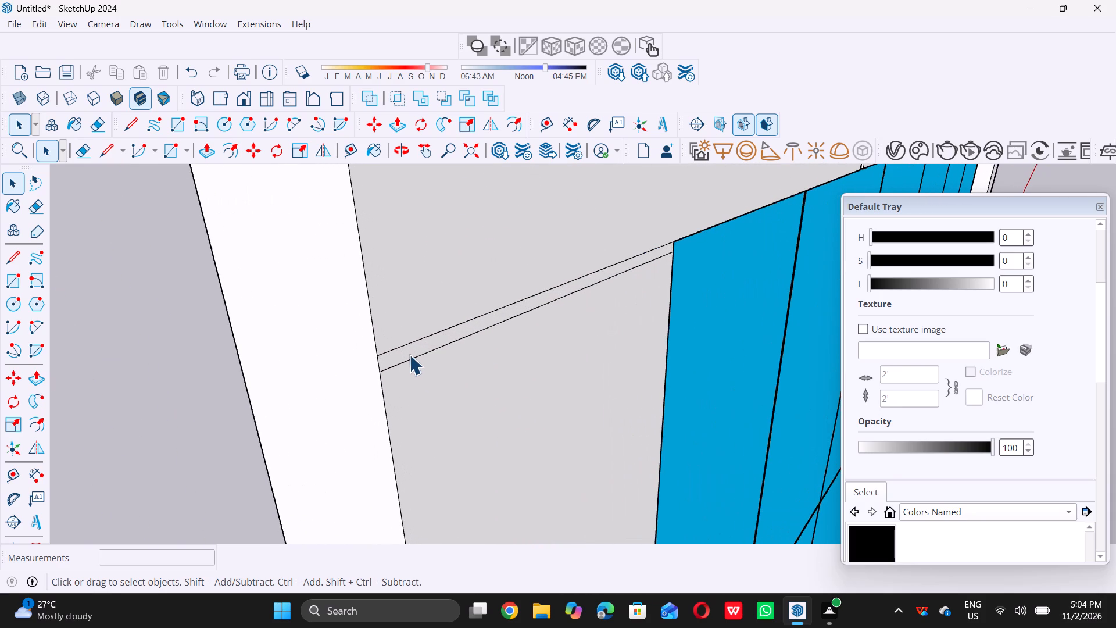
left_click(410, 353)
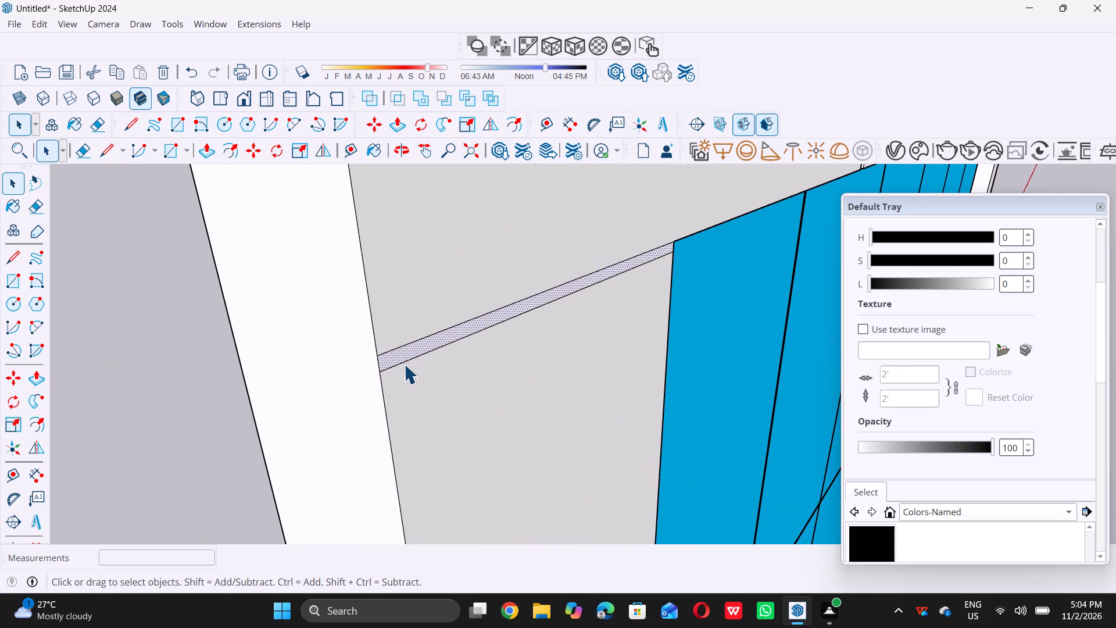
key("p")
scroll(401, 363, "up", 7)
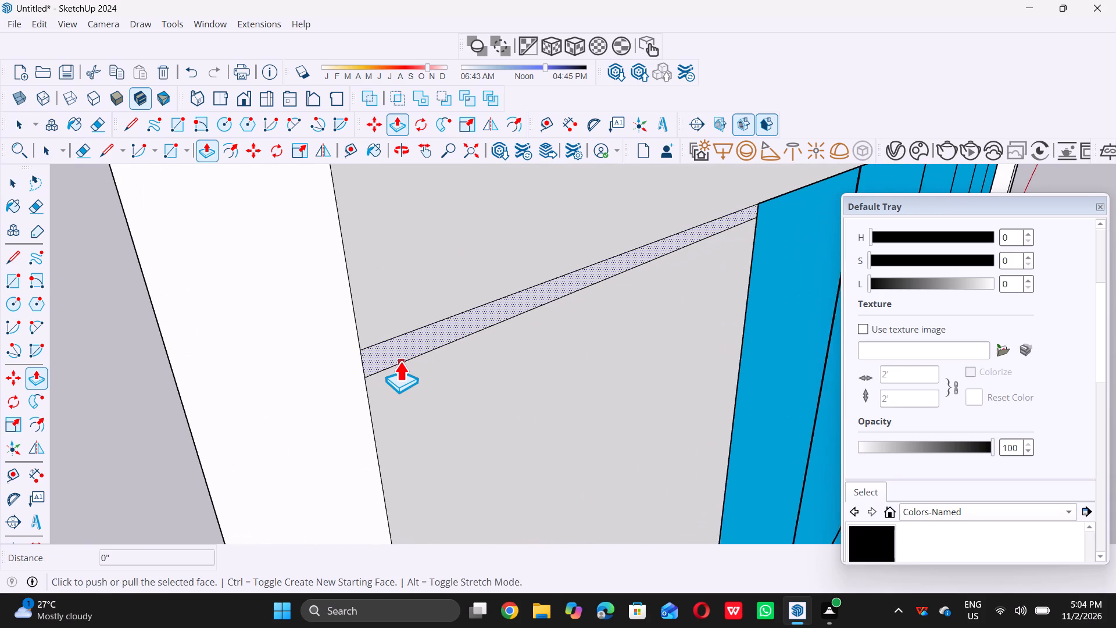
double_click(402, 345)
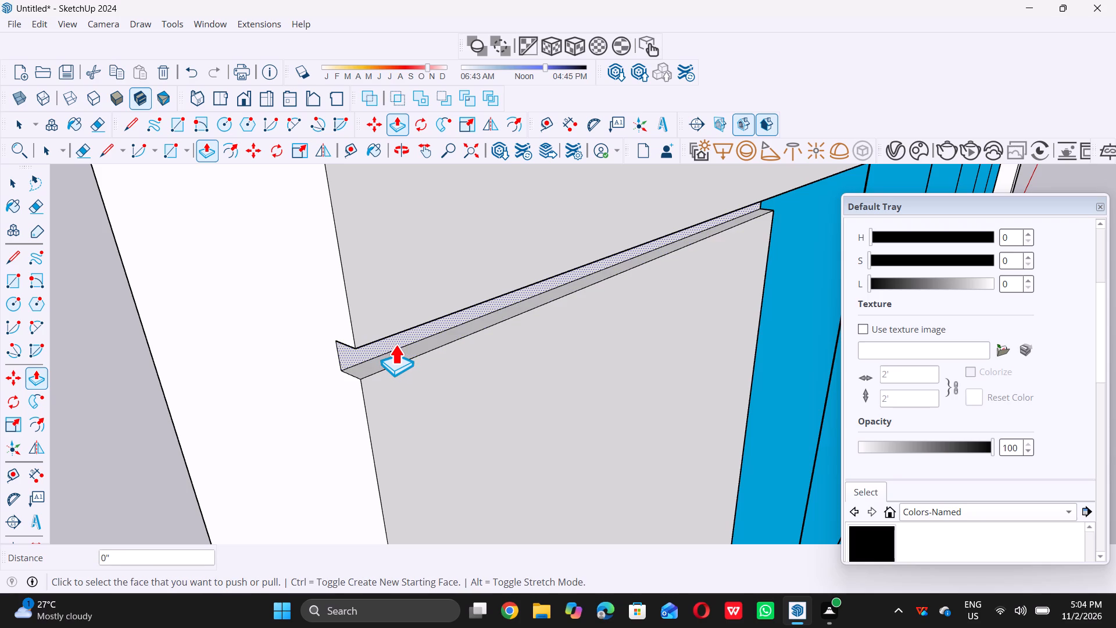
key("space")
Push the horizontal joint strip in the left side strip, level with the top window's middle mullion, 0.5" inward.
scroll(395, 344, "down", 10)
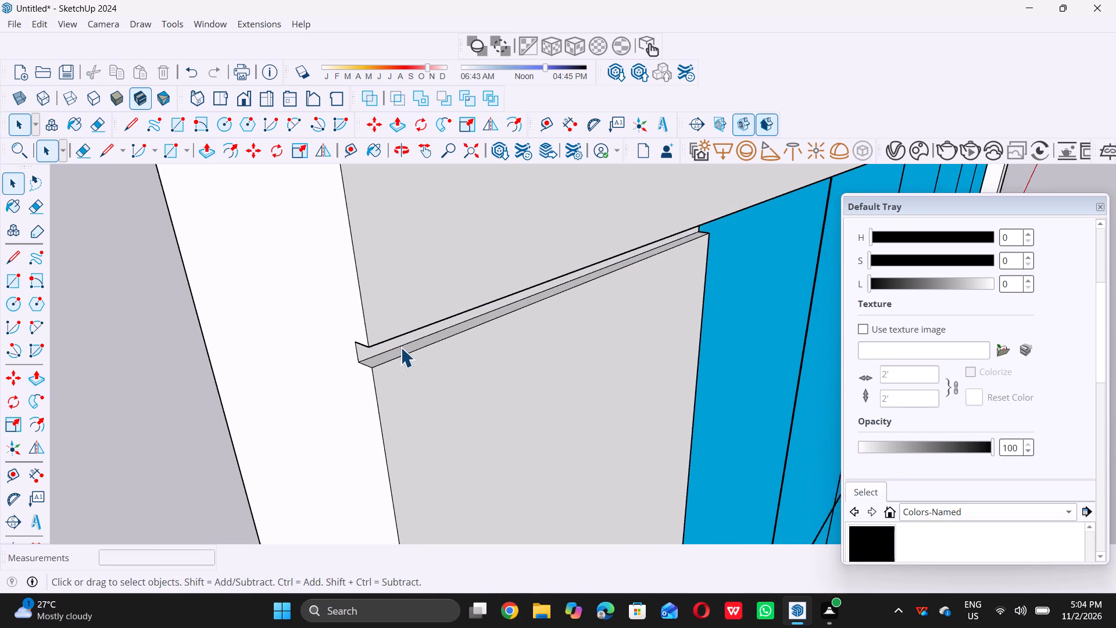
scroll(400, 347, "down", 20)
scroll(400, 347, "down", 8)
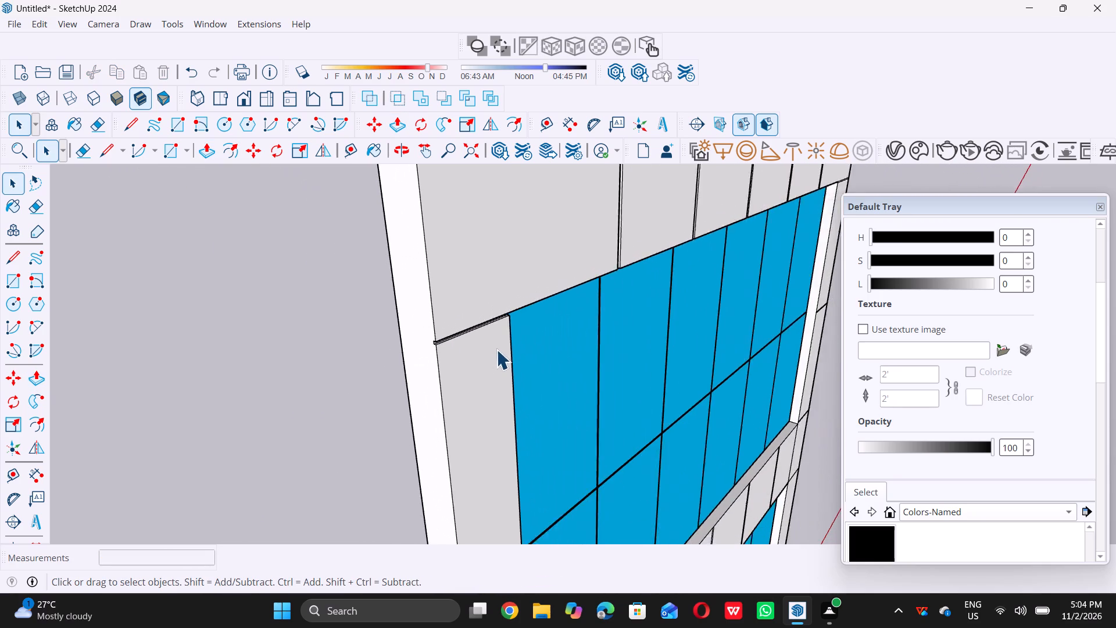
scroll(496, 349, "down", 12)
scroll(506, 450, "up", 9)
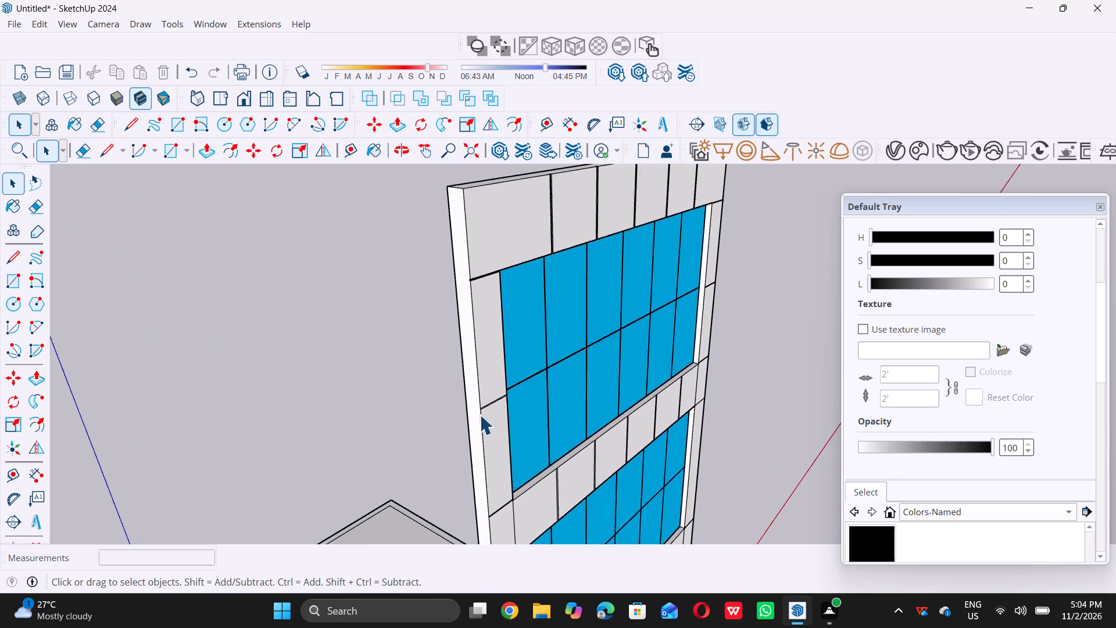
scroll(480, 415, "up", 16)
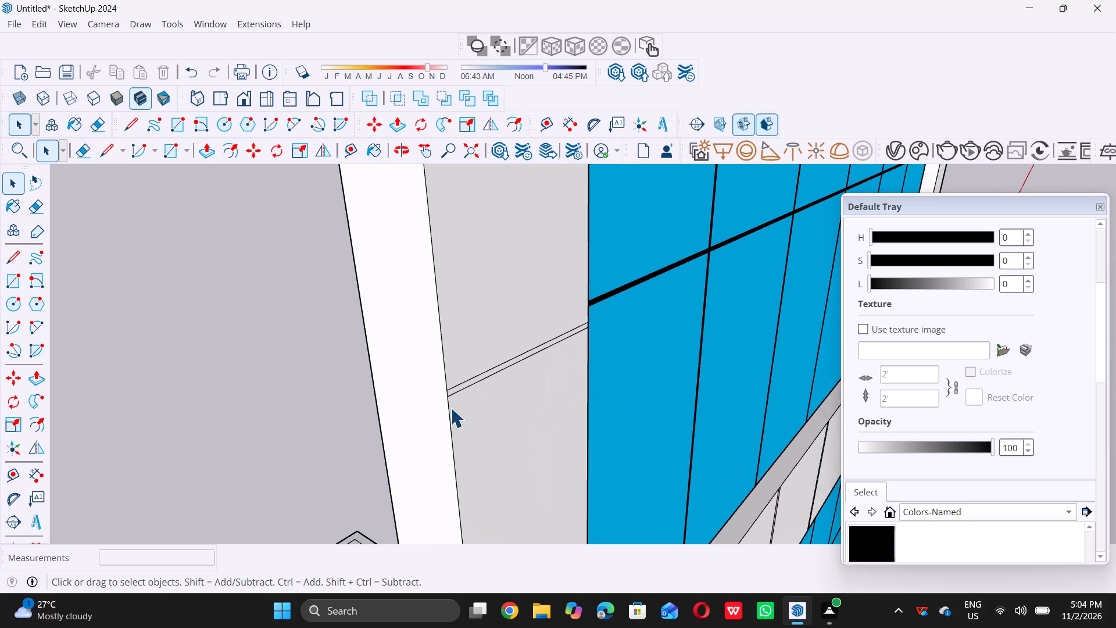
scroll(450, 408, "up", 14)
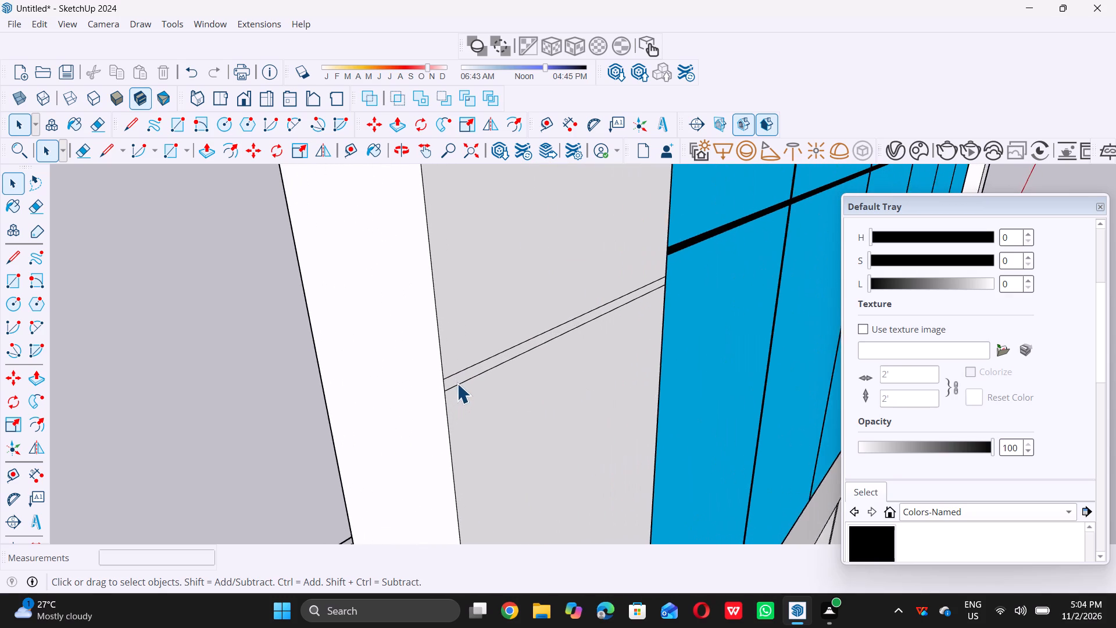
left_click(458, 381)
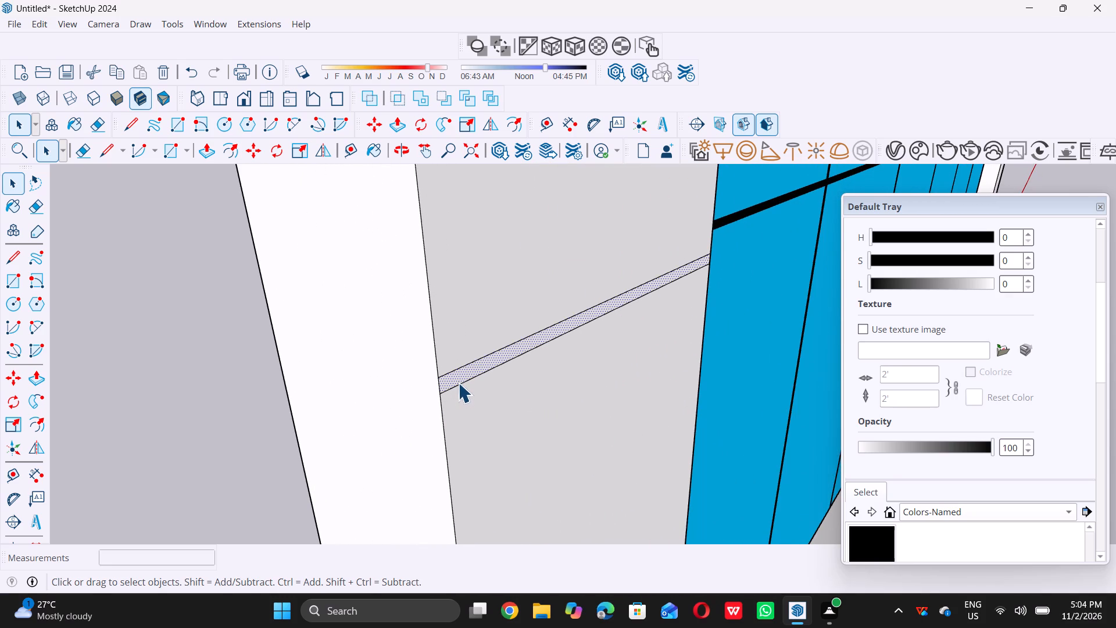
key("p")
left_click(458, 383)
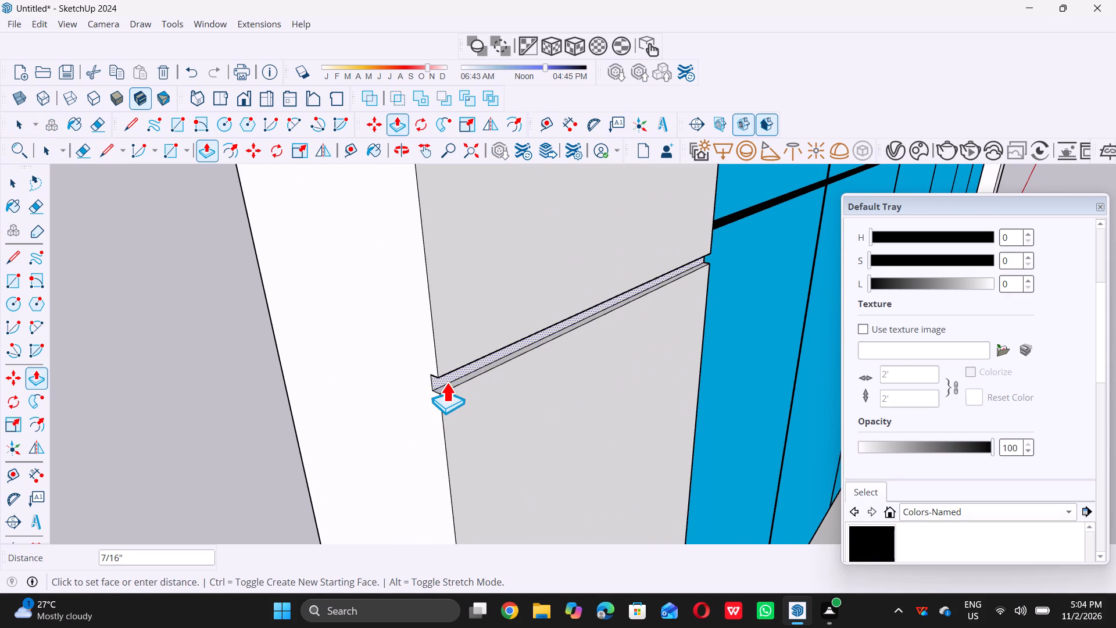
type("0.5")
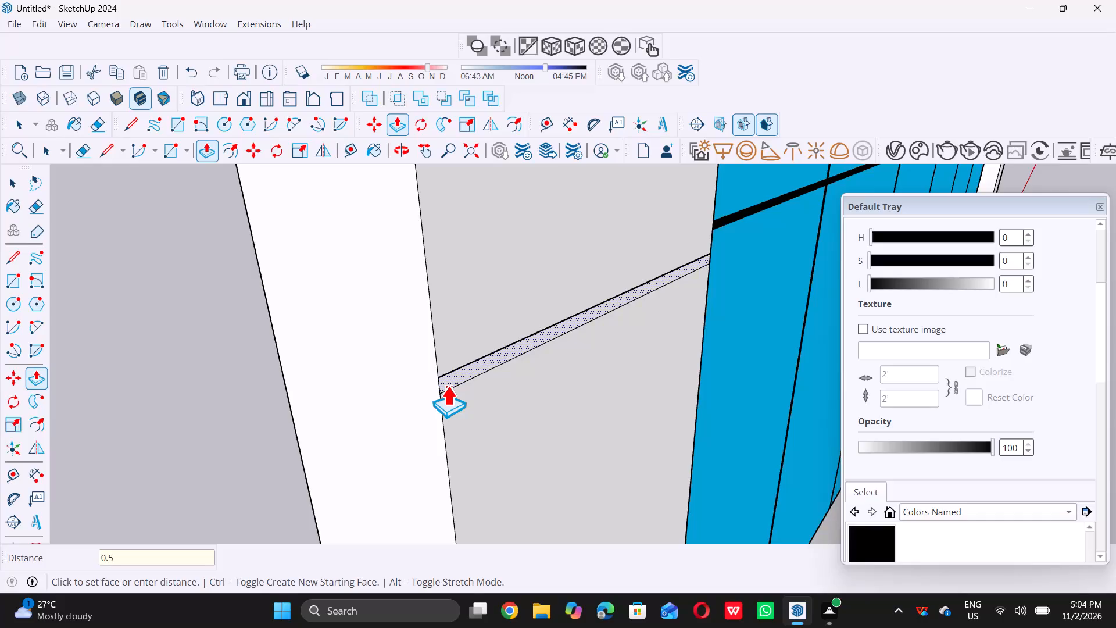
key("shift+quotedbl")
key("Return")
key("space")
Push the horizontal joint strip in the left side strip, level with the top window's lower edge, 0.5" inward.
scroll(457, 384, "down", 13)
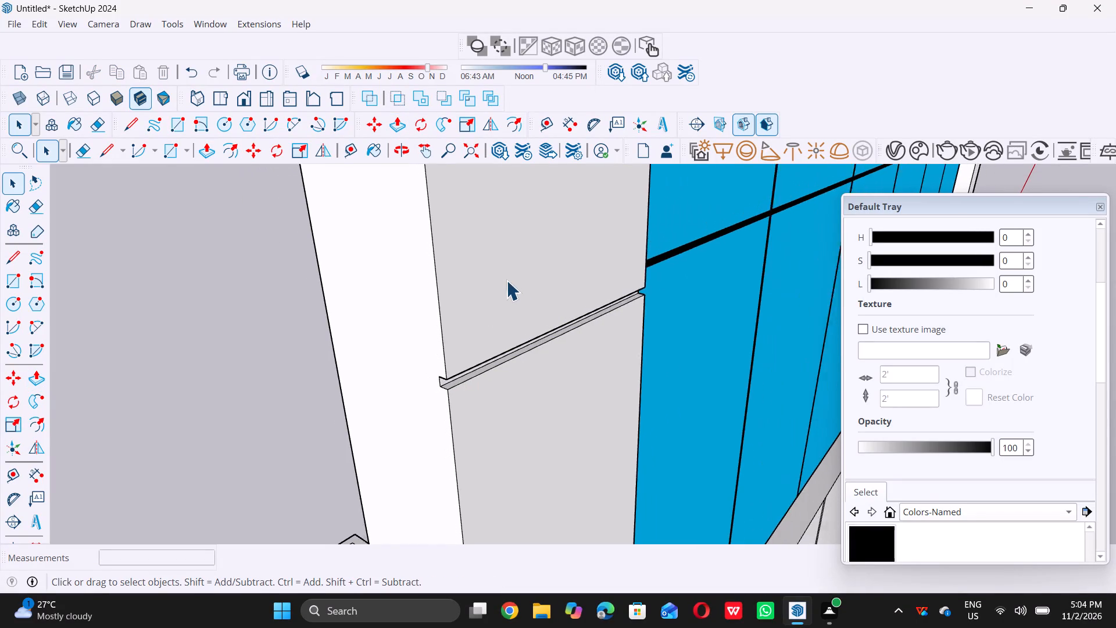
scroll(506, 280, "down", 20)
scroll(506, 280, "down", 11)
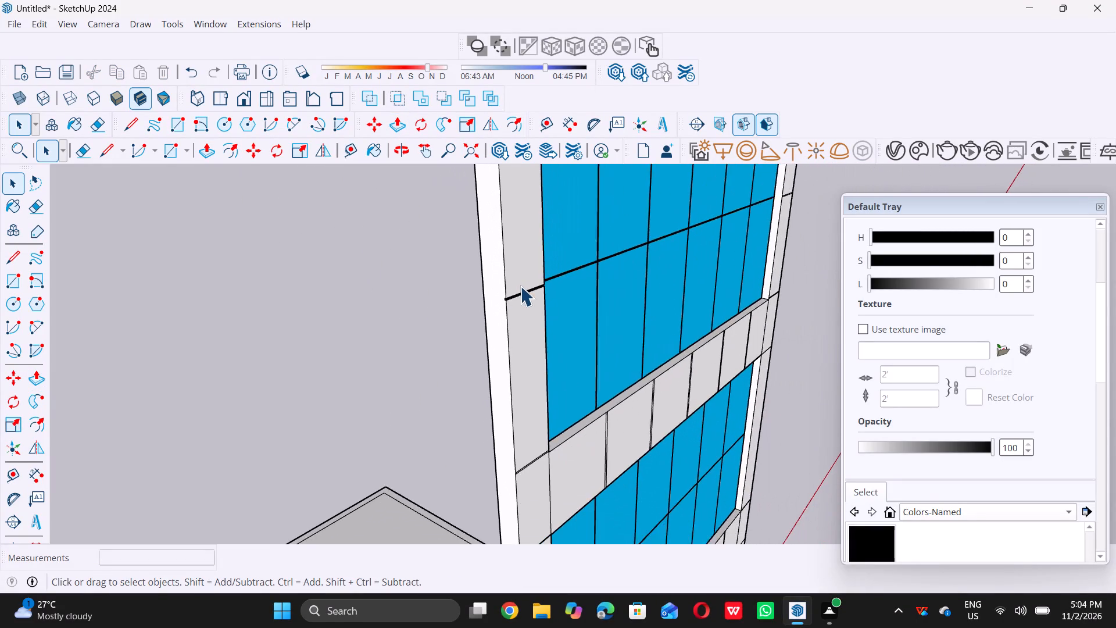
scroll(520, 286, "down", 2)
scroll(509, 354, "down", 9)
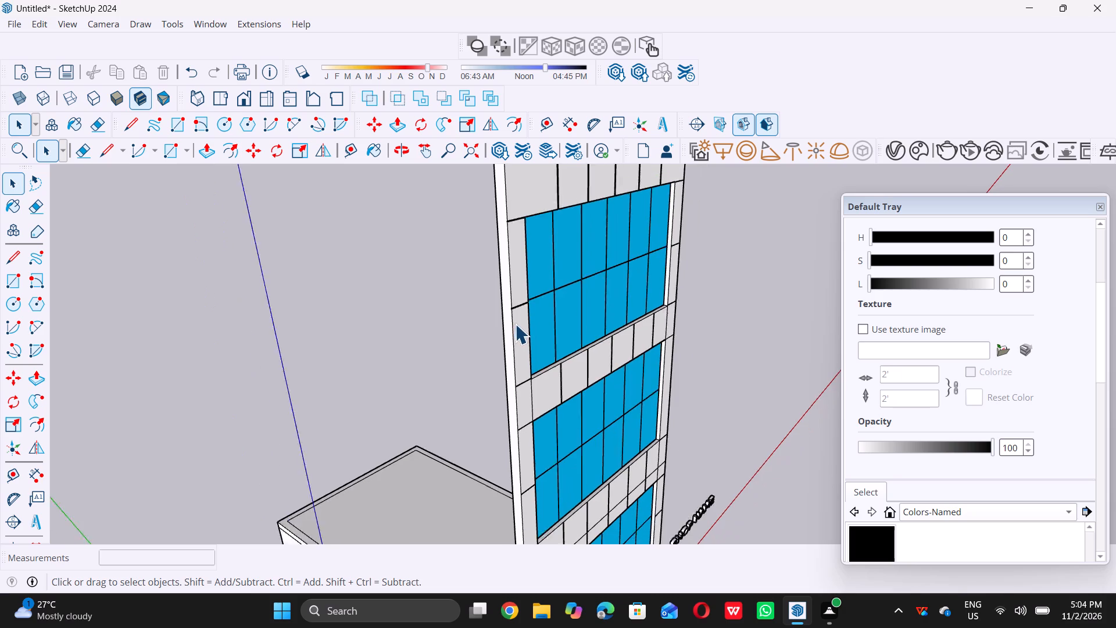
scroll(501, 397, "up", 9)
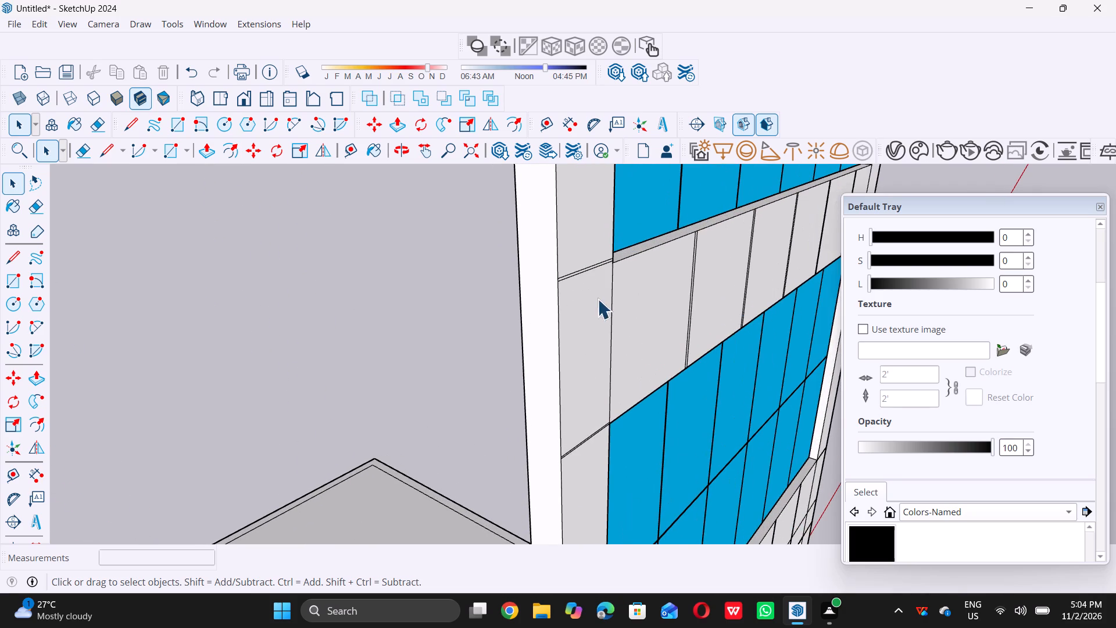
scroll(576, 285, "up", 14)
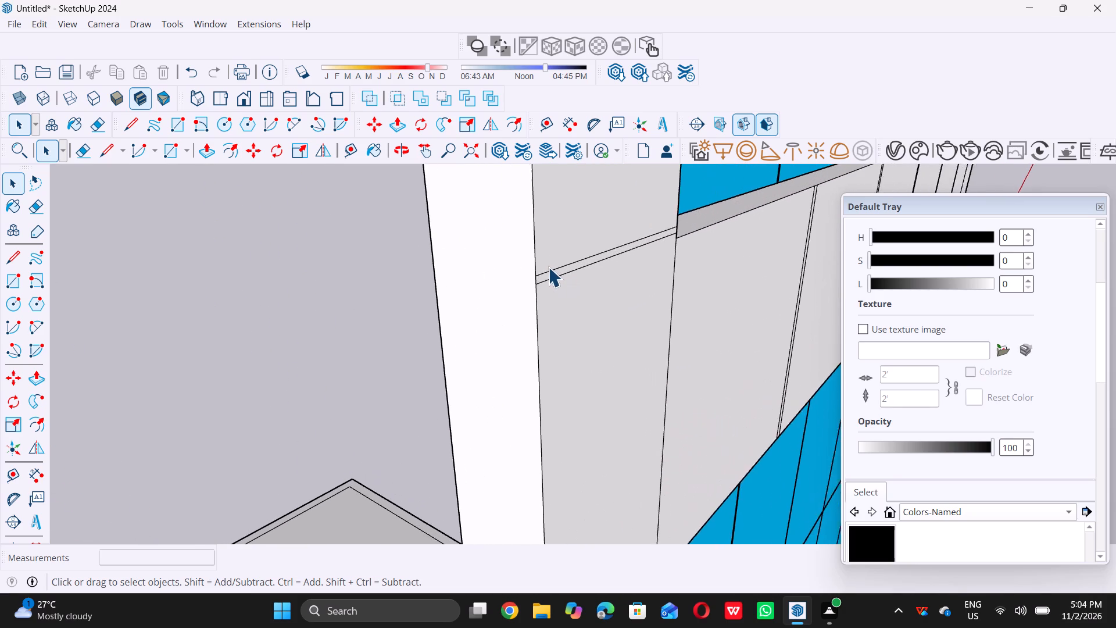
scroll(549, 281, "up", 8)
double_click(549, 281)
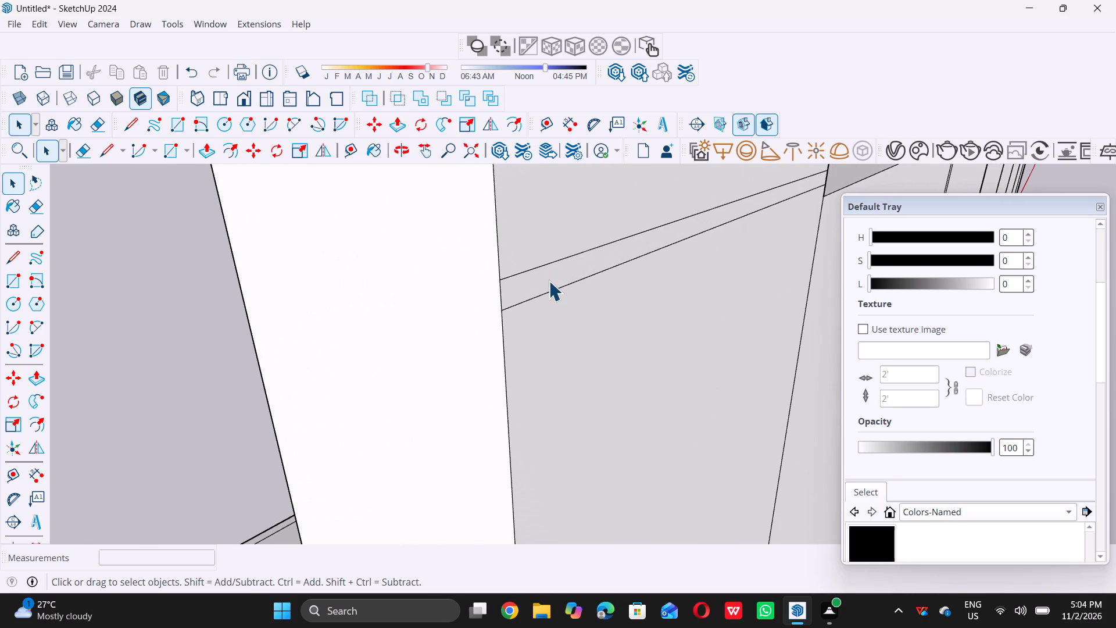
key("p")
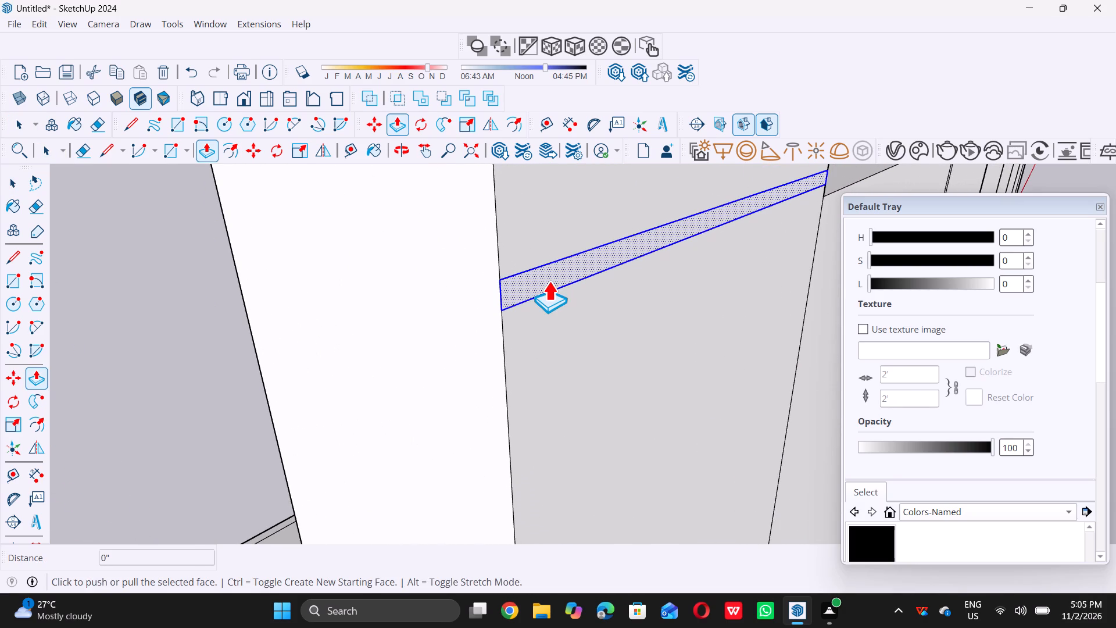
left_click(549, 277)
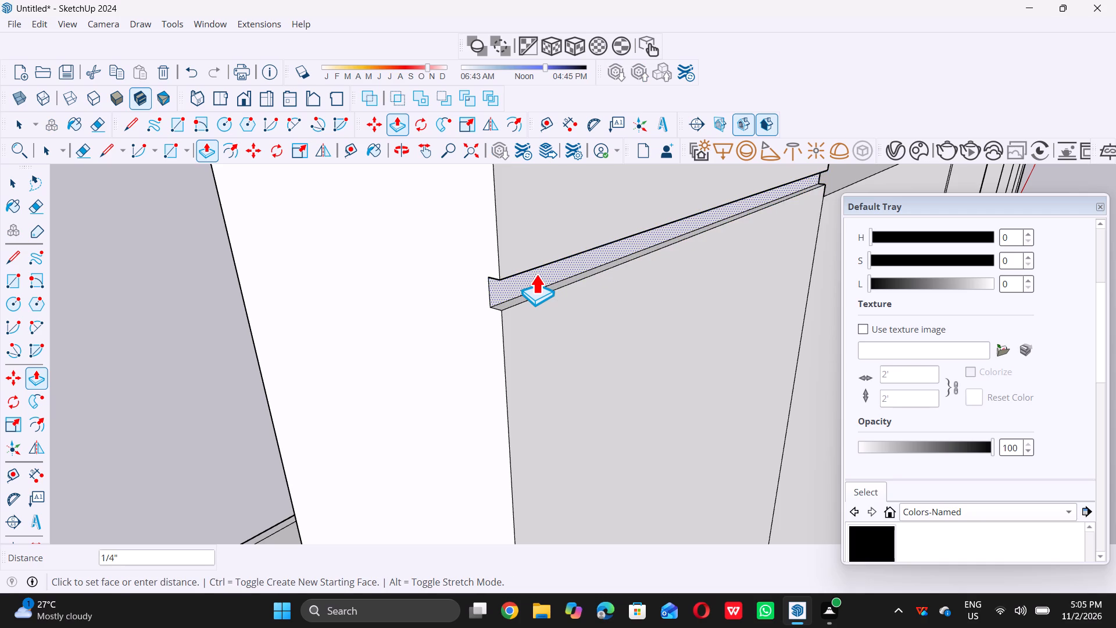
type("0.5")
key("shift+quotedbl")
key("Return")
key("space")
Push the horizontal joint strip in the left side strip, level with the middle window's upper edge, 0.5" inward.
scroll(462, 265, "down", 7)
scroll(359, 278, "down", 20)
scroll(359, 278, "down", 9)
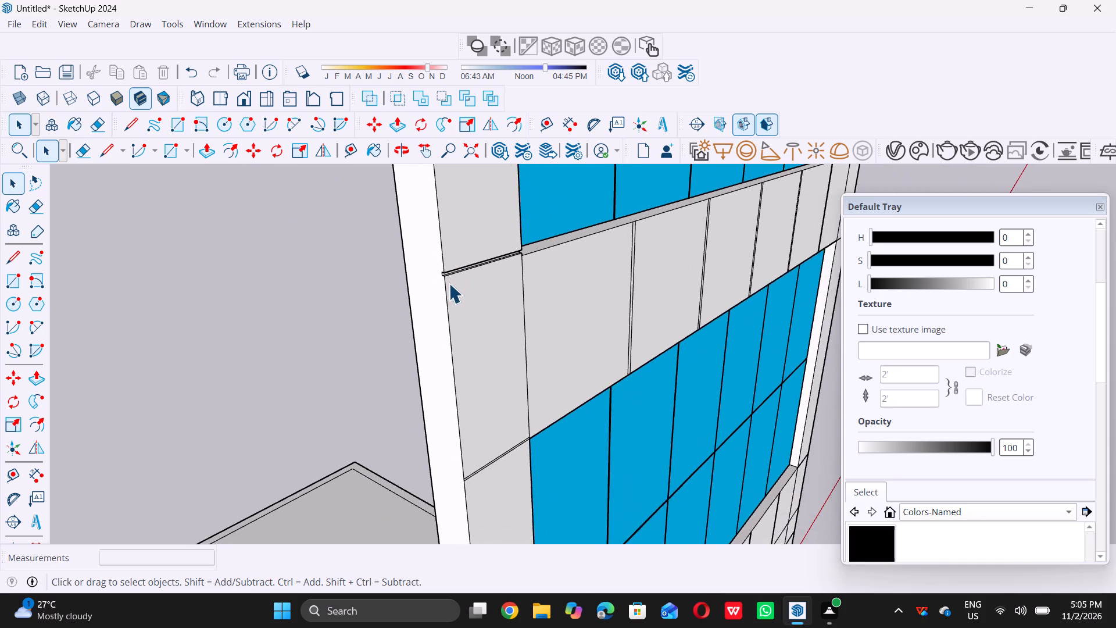
scroll(449, 283, "down", 8)
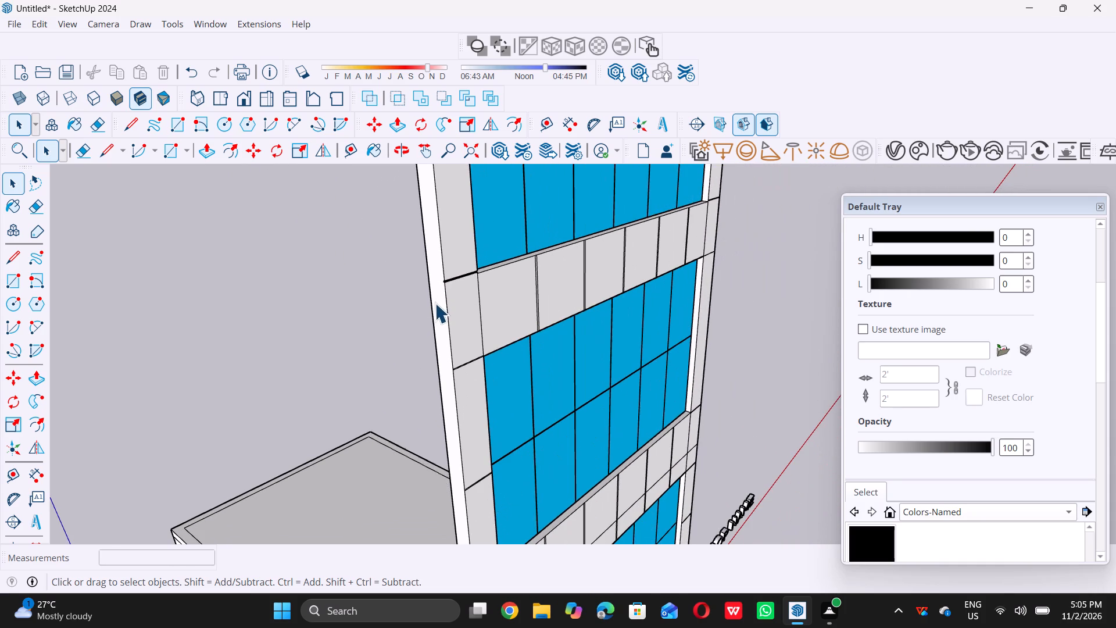
scroll(435, 306, "down", 7)
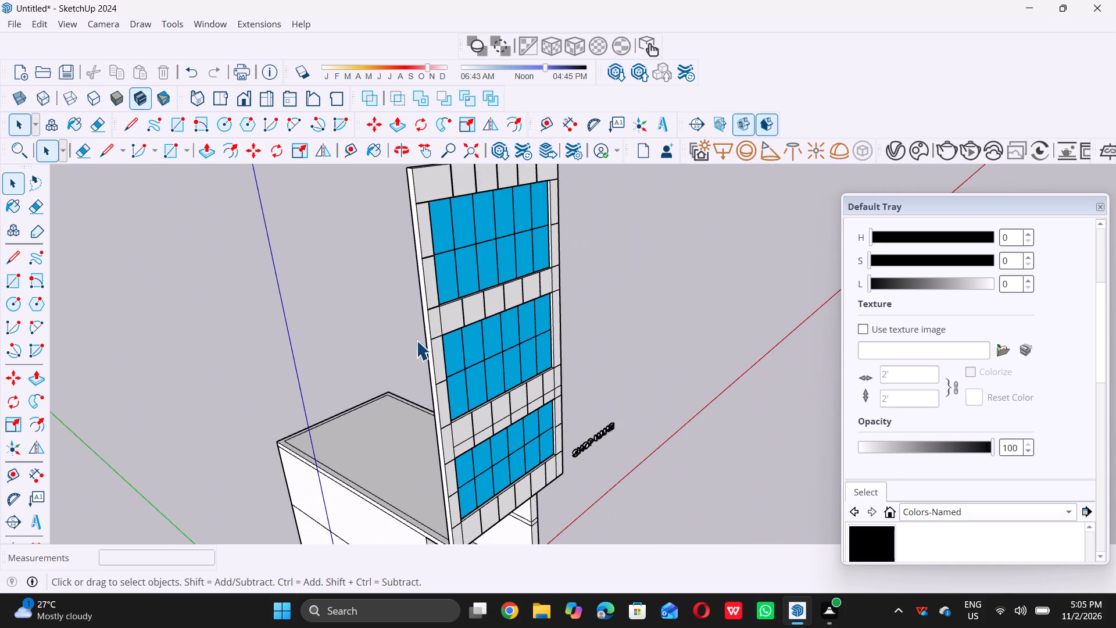
scroll(424, 390, "up", 4)
scroll(450, 302, "up", 5)
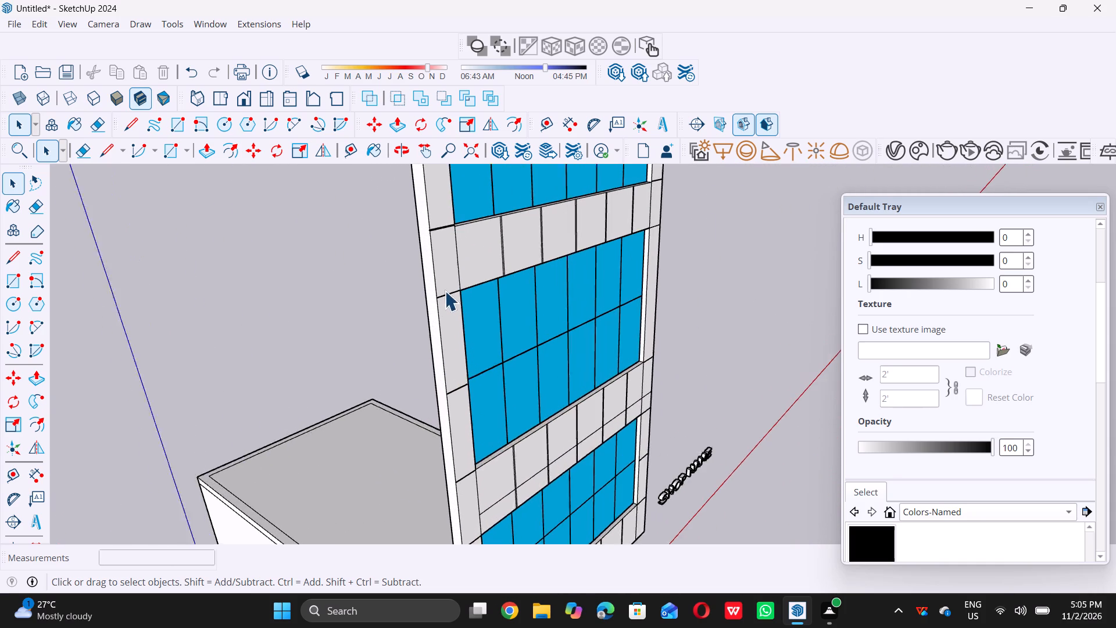
scroll(427, 294, "up", 18)
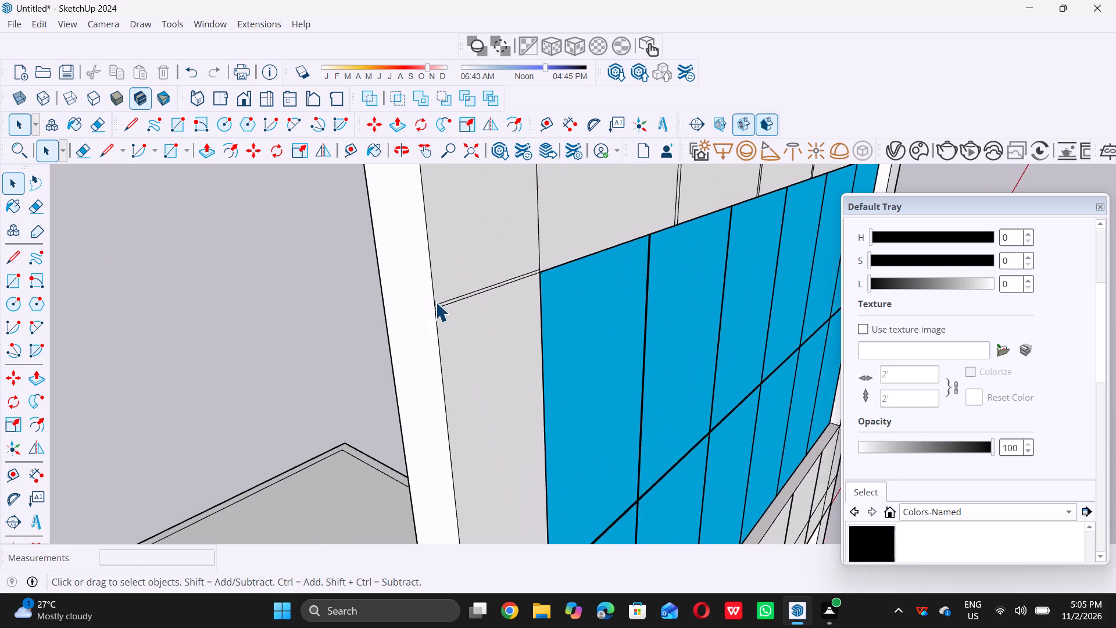
scroll(435, 302, "up", 20)
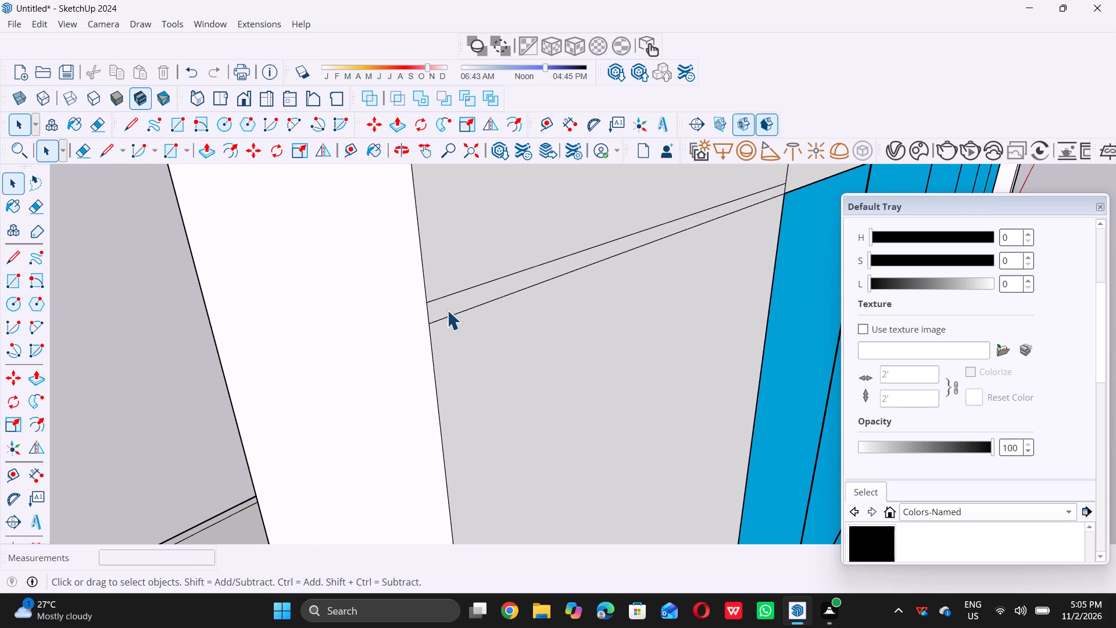
left_click(450, 306)
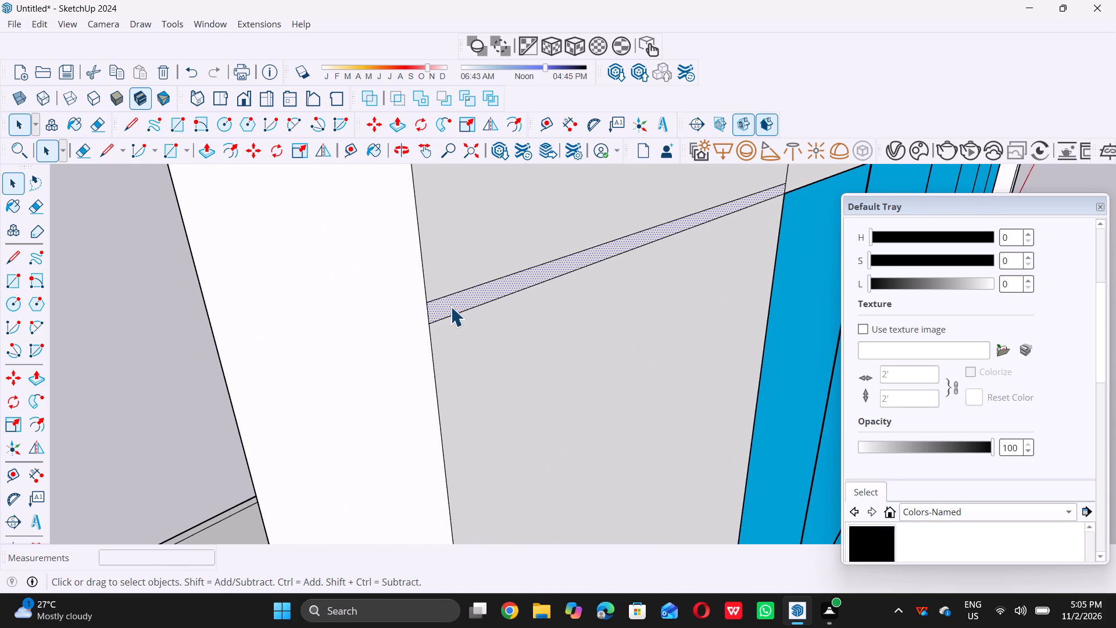
key("p")
left_click(451, 303)
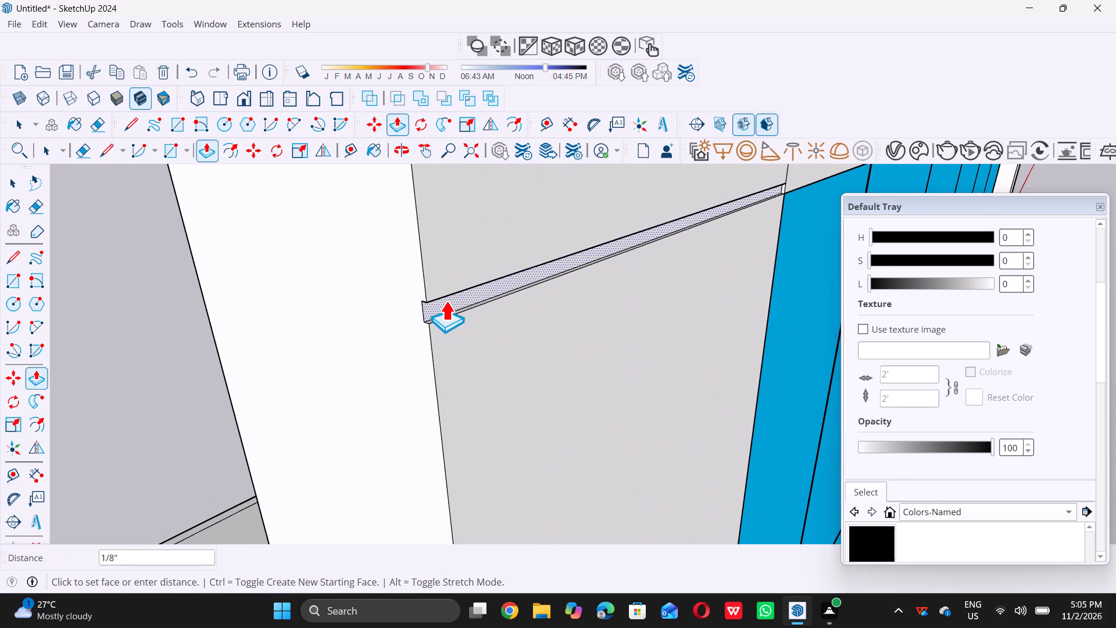
type("0.5")
key("shift+quotedbl")
key("Return")
key("space")
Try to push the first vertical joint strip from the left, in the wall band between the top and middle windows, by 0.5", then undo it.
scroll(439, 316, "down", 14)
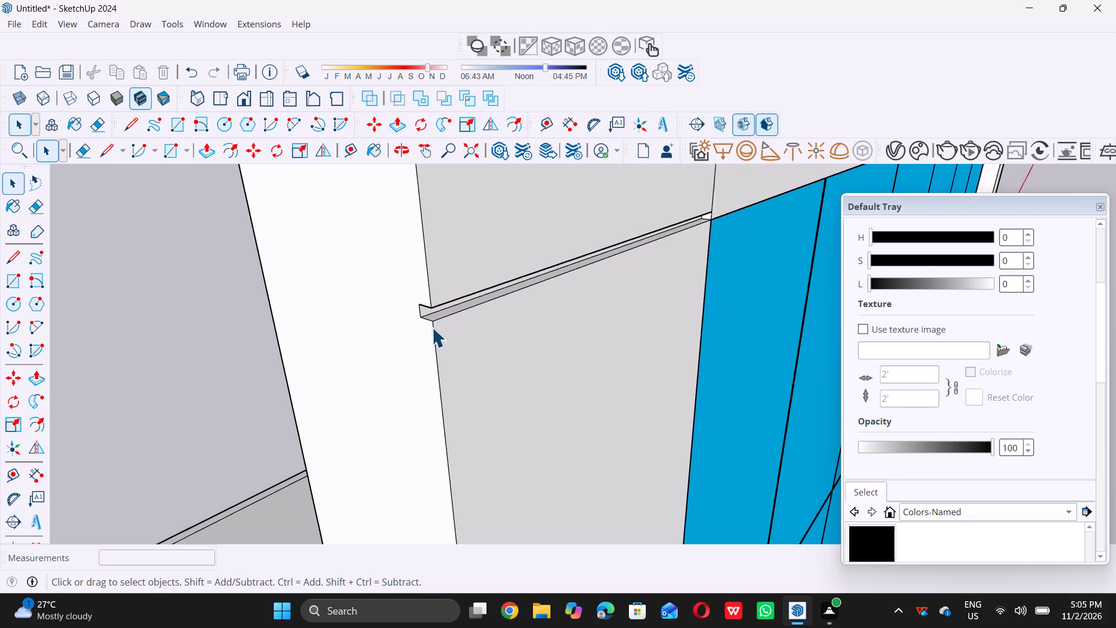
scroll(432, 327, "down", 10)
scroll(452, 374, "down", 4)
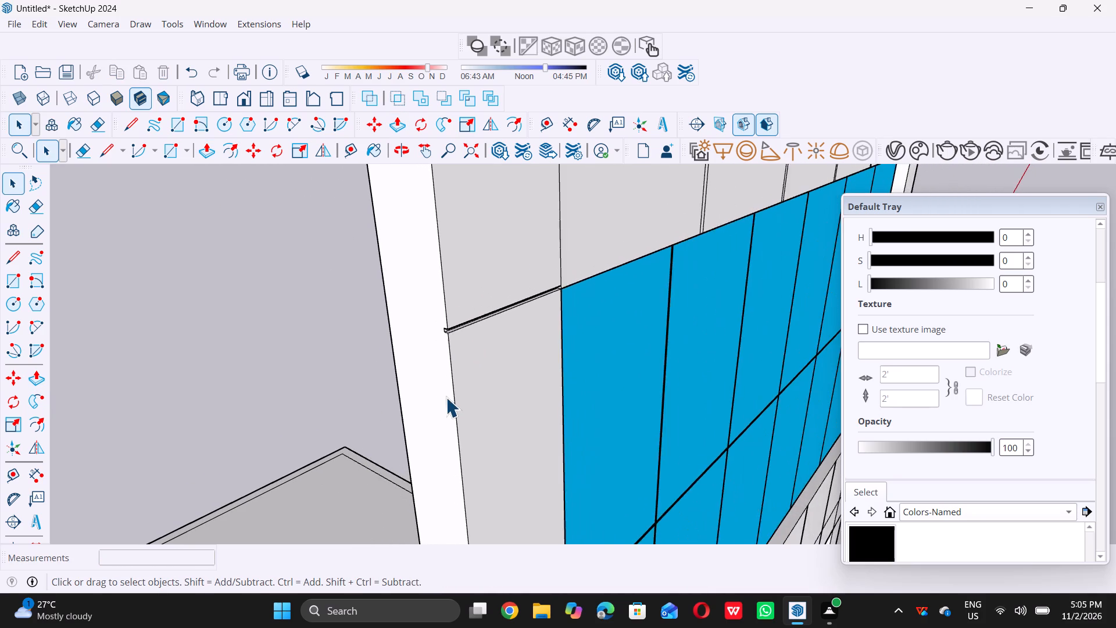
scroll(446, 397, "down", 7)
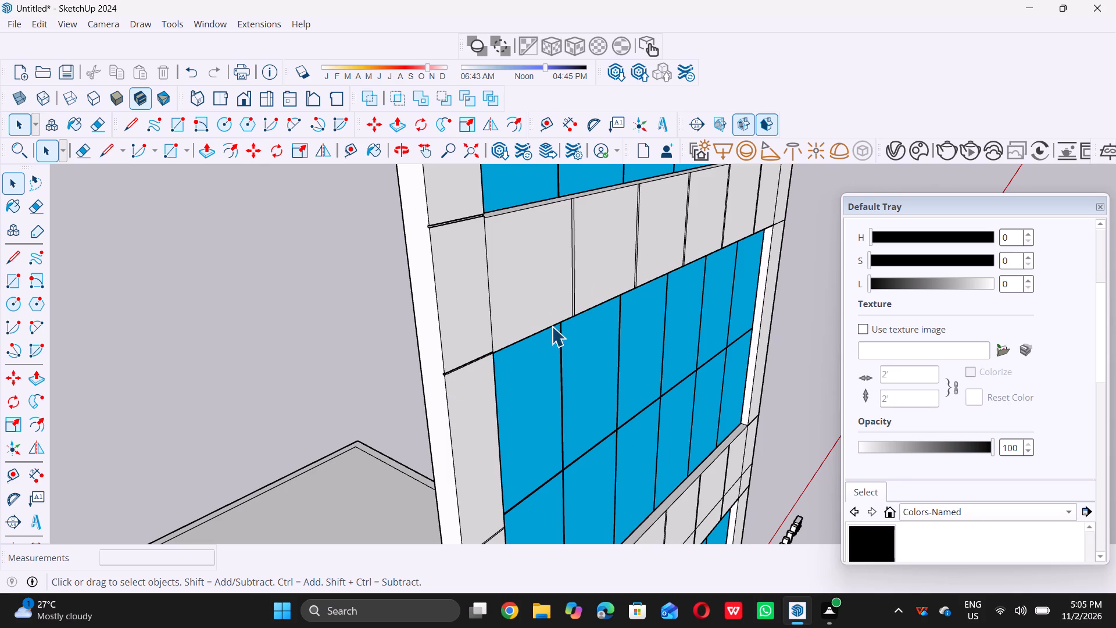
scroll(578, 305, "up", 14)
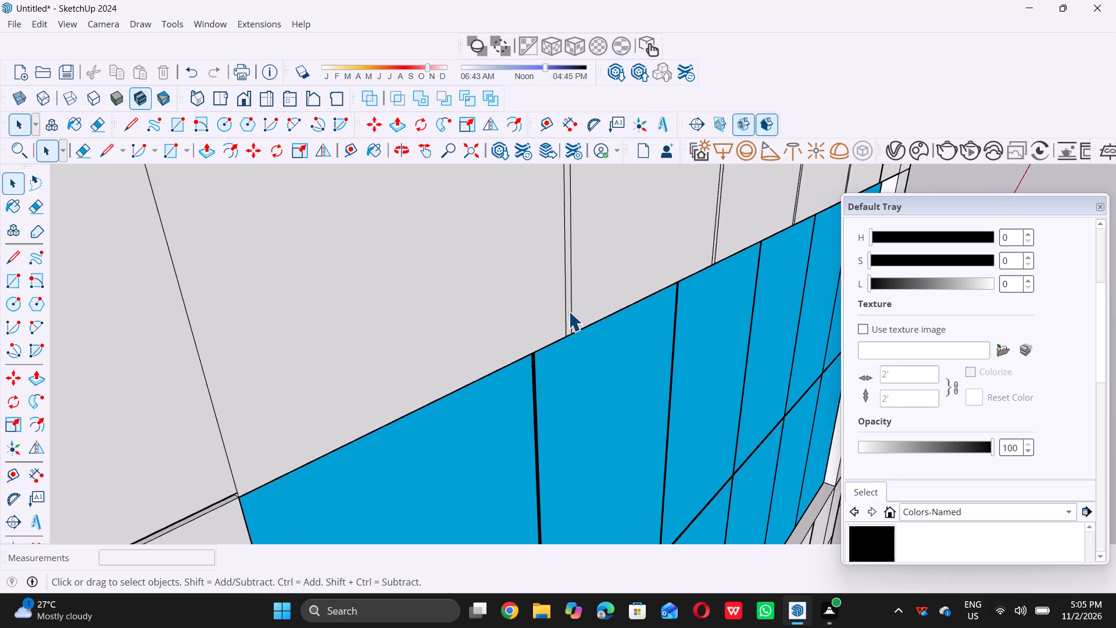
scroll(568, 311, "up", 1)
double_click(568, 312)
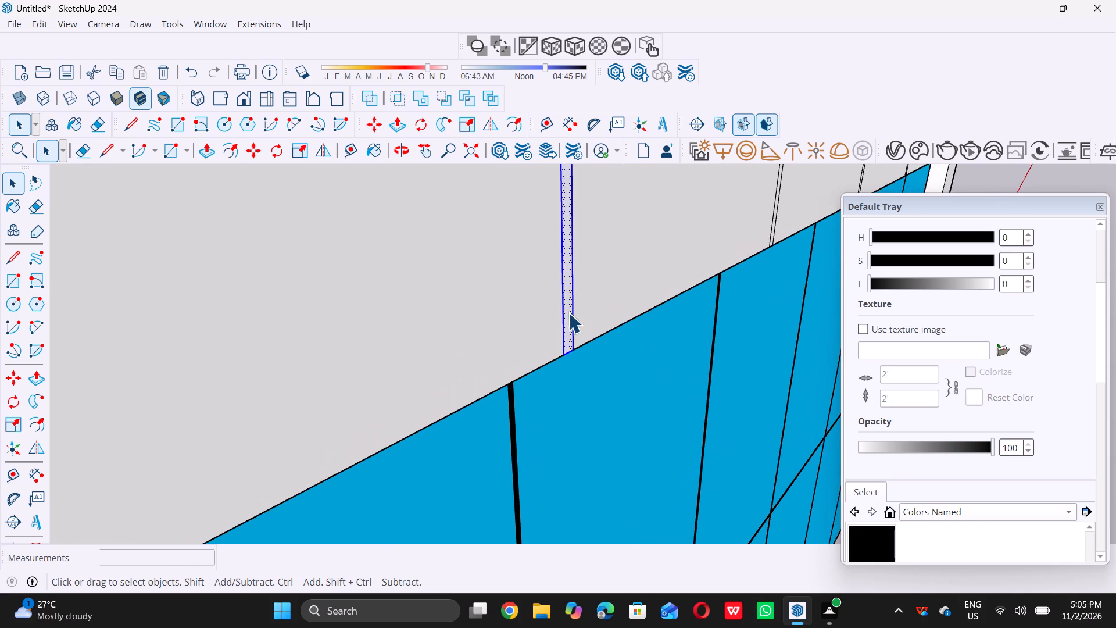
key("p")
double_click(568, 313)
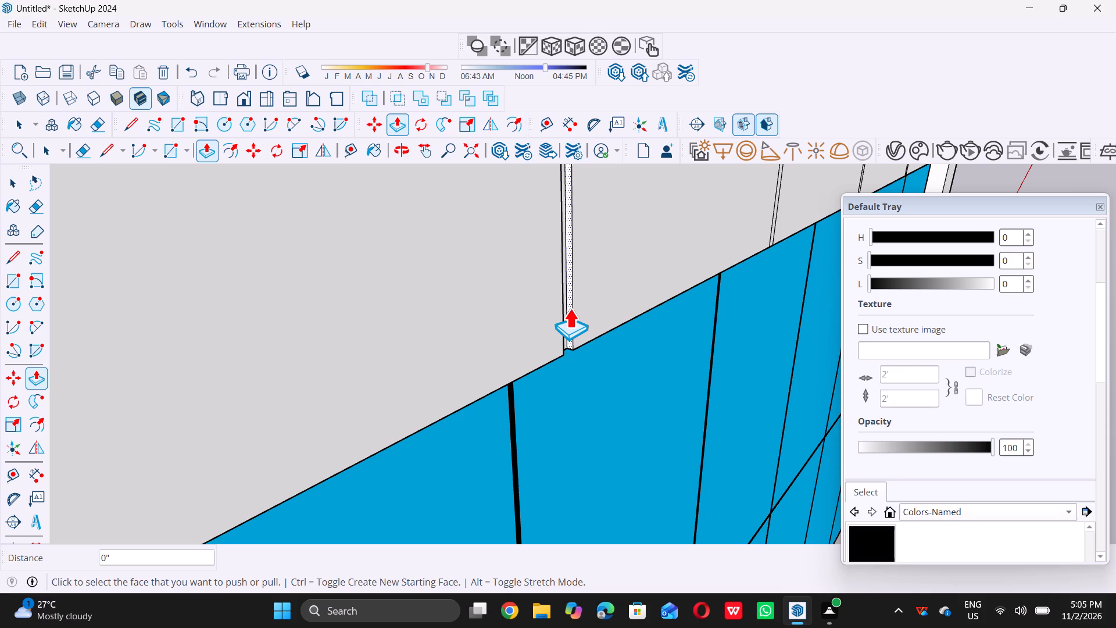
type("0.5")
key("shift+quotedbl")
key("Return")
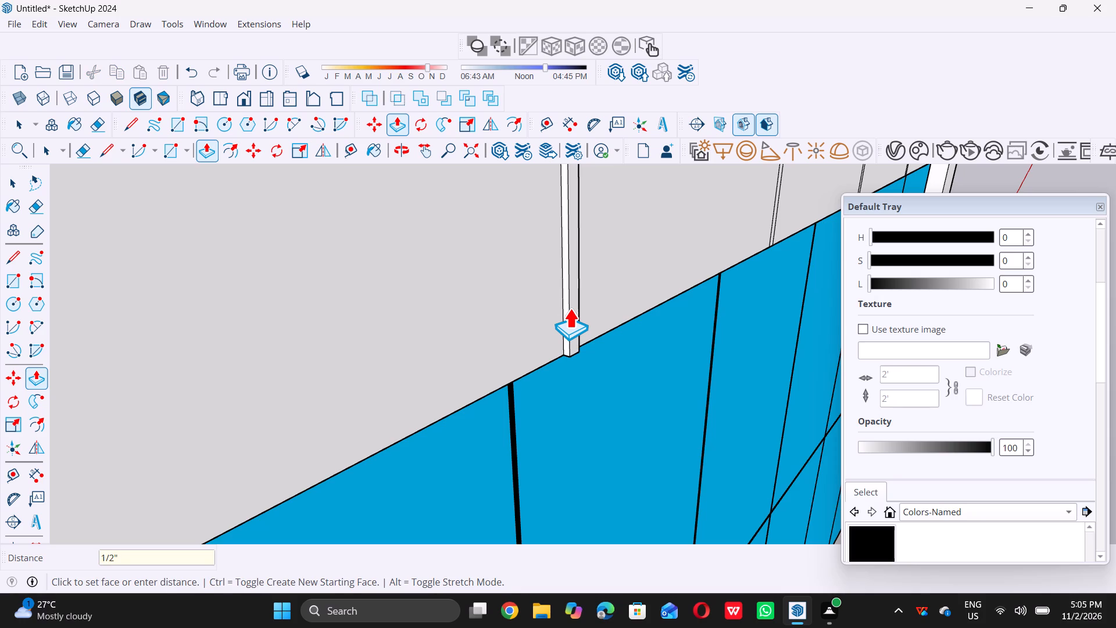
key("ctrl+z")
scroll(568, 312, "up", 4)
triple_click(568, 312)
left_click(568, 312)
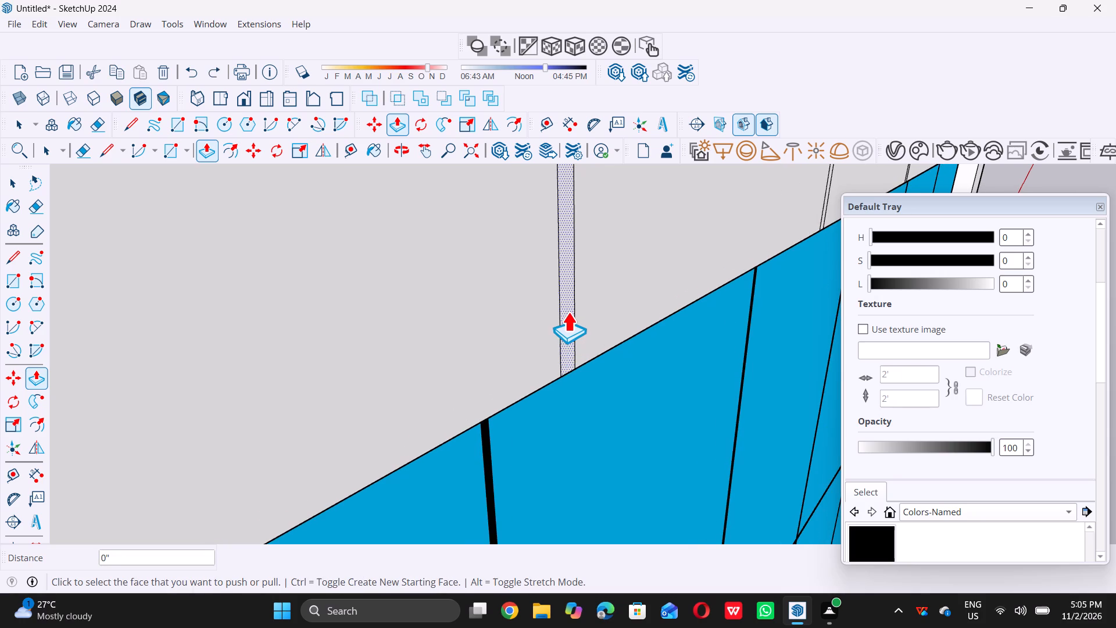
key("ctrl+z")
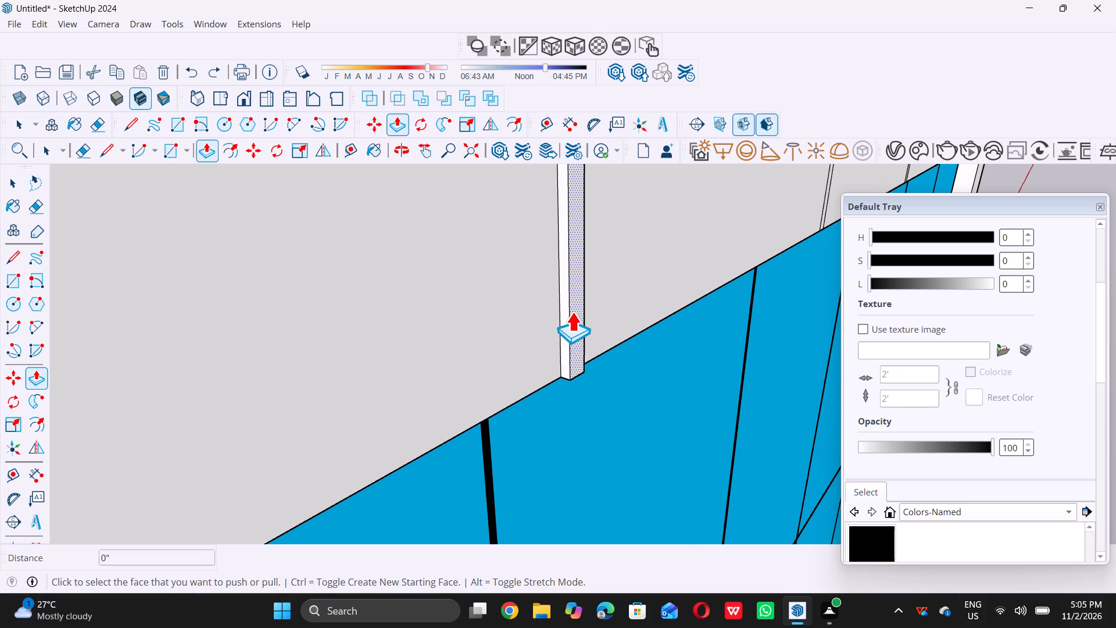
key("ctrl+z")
Push the first vertical joint strip from the left in the wall band between the top and middle windows 0.5" inward.
left_click(570, 317)
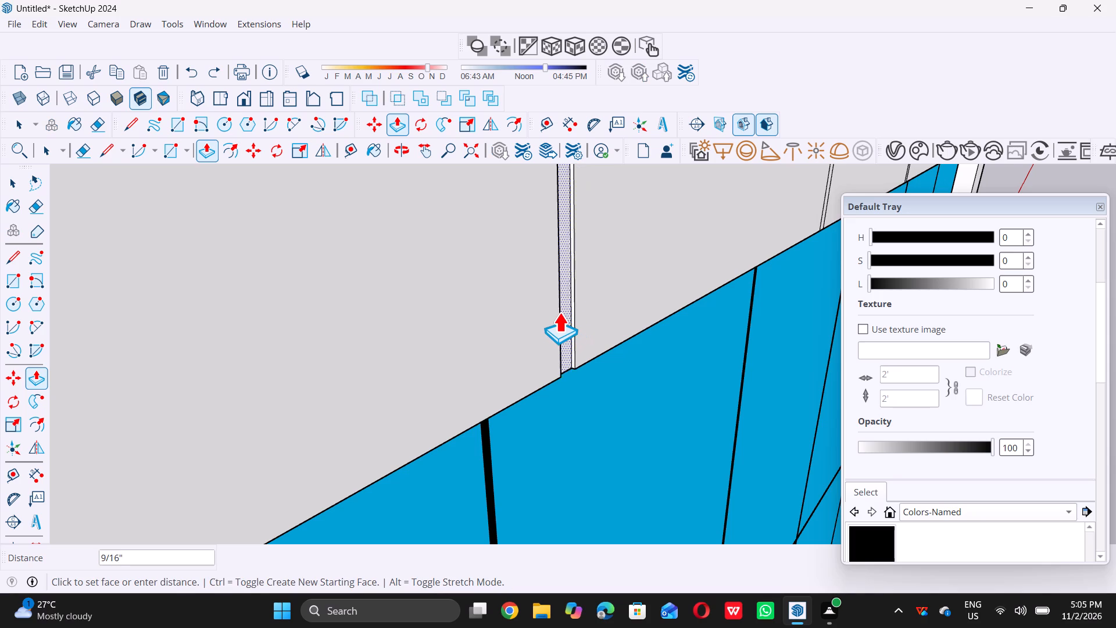
type("0.5")
key("shift+quotedbl")
key("Return")
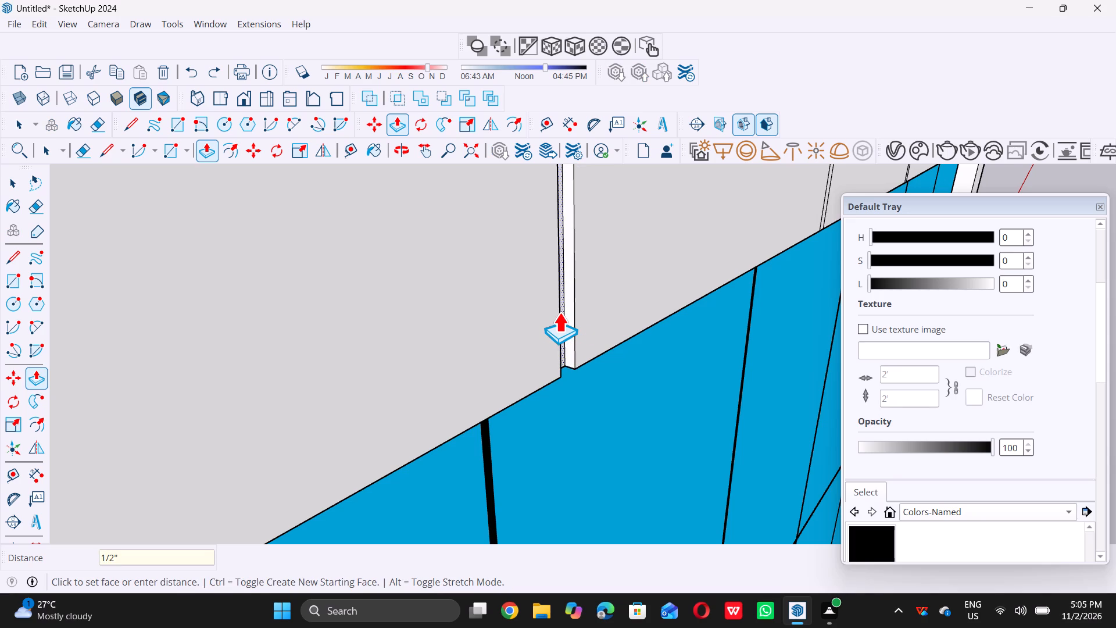
key("space")
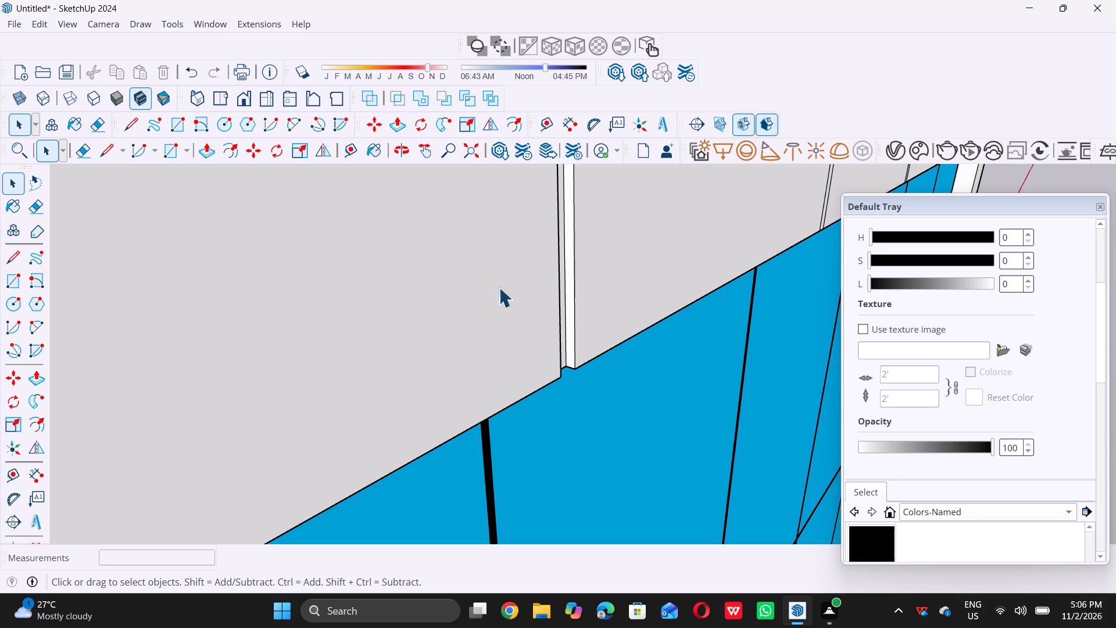
Push the second vertical joint strip from the left in the wall band between the top and middle windows 0.5" inward.
scroll(514, 323, "down", 8)
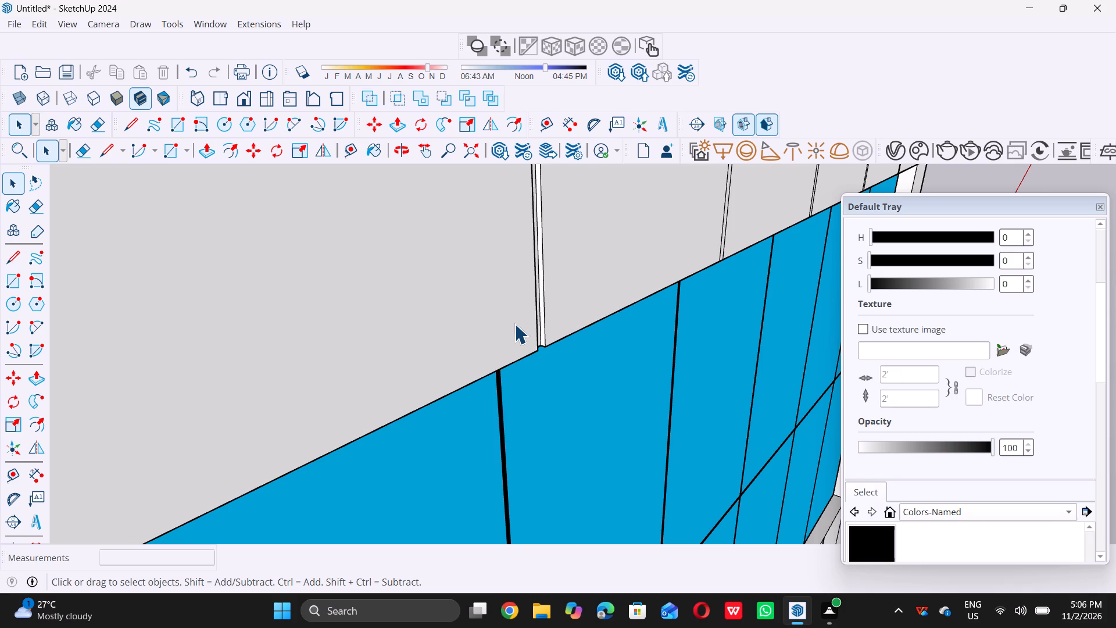
scroll(514, 324, "down", 16)
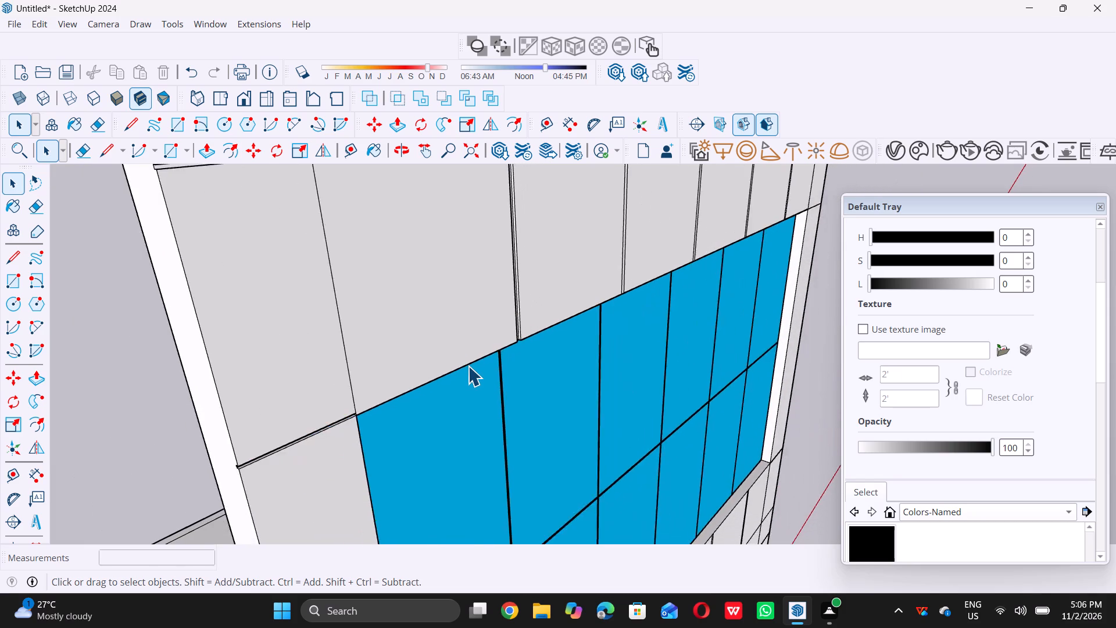
scroll(468, 366, "down", 7)
scroll(545, 287, "up", 4)
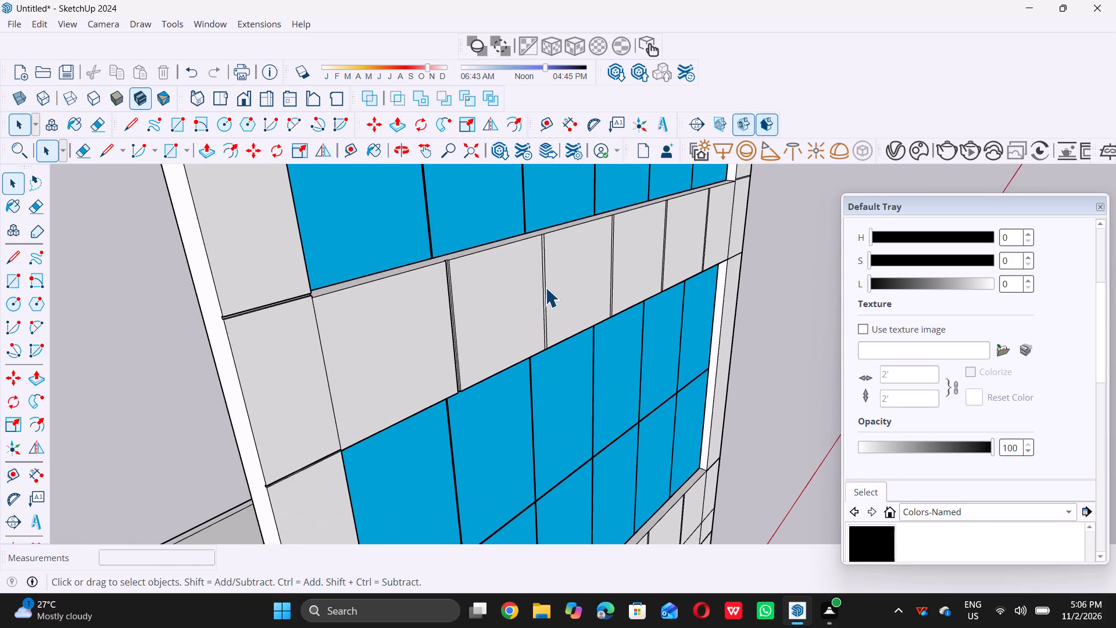
scroll(545, 287, "up", 8)
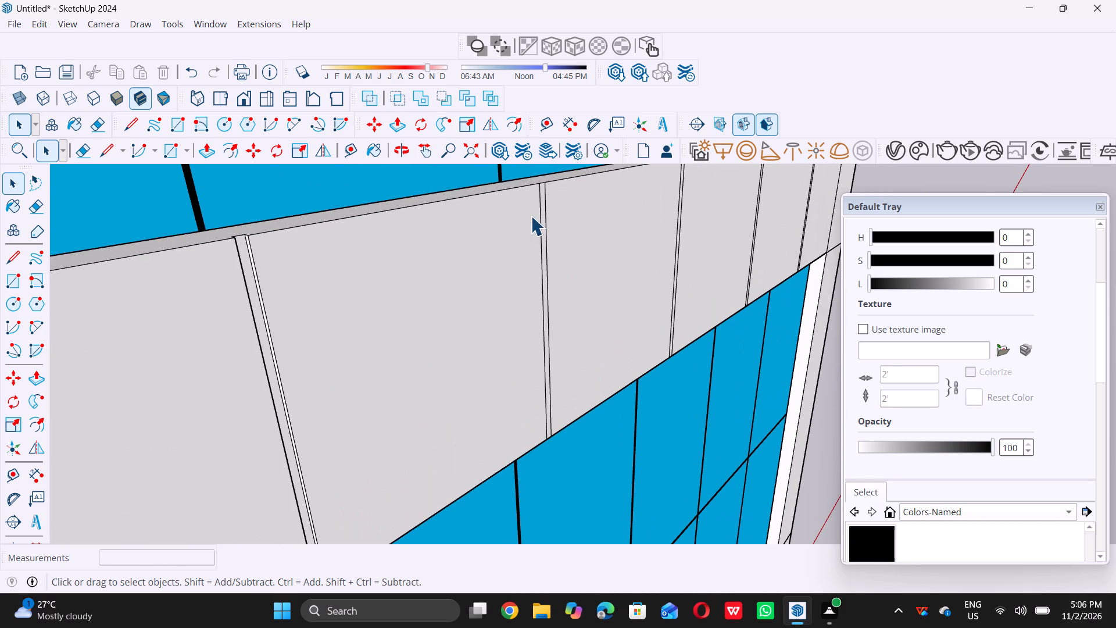
scroll(531, 215, "up", 4)
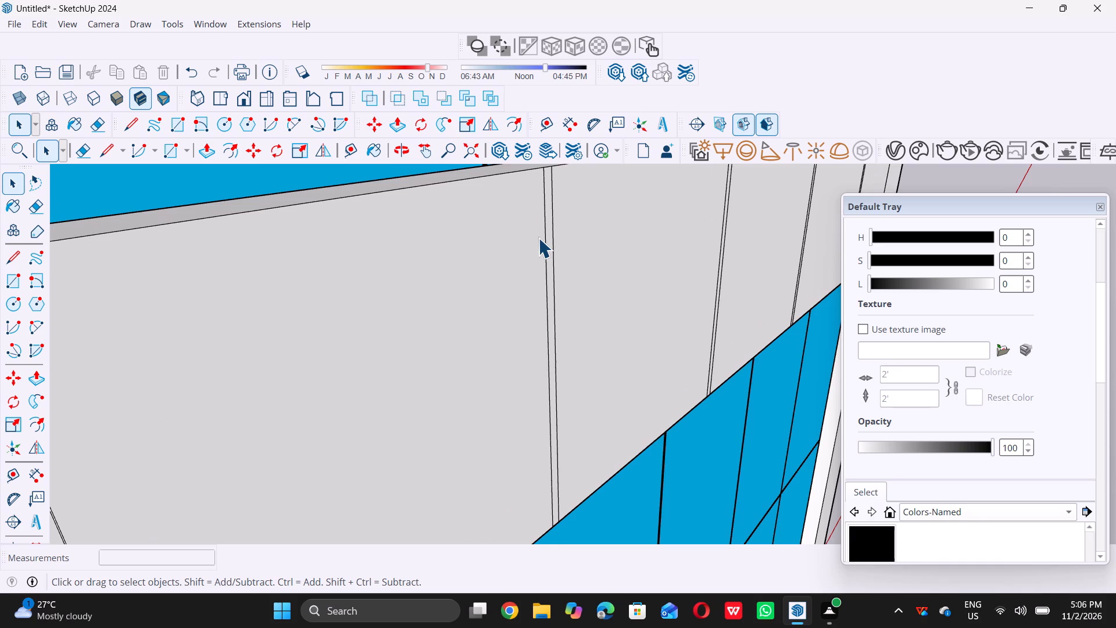
scroll(543, 241, "up", 4)
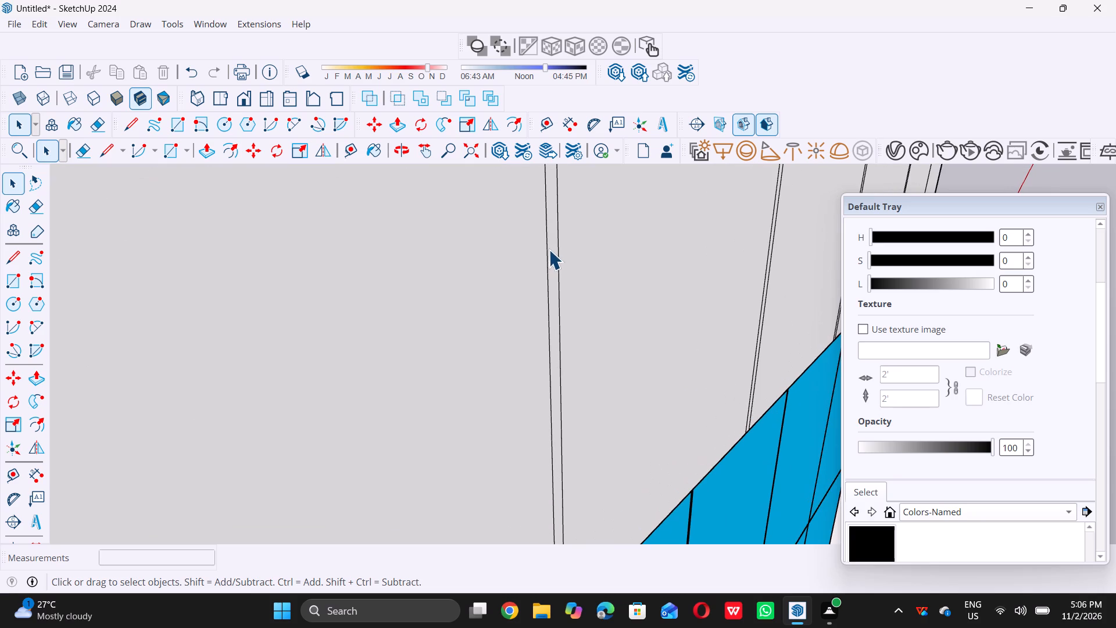
double_click(551, 248)
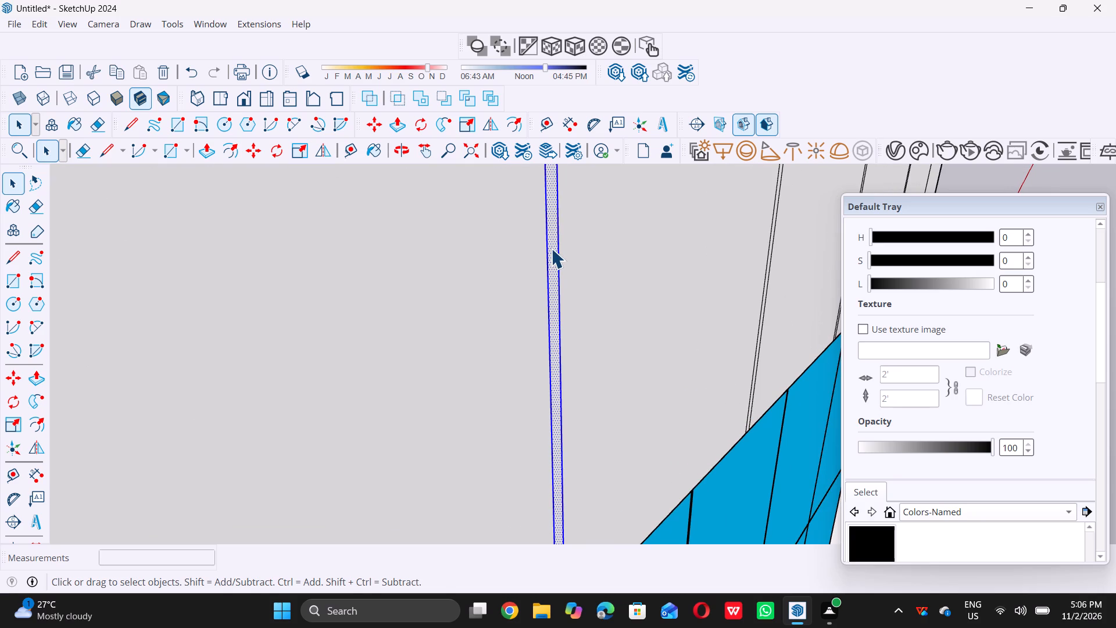
key("p")
left_click(551, 247)
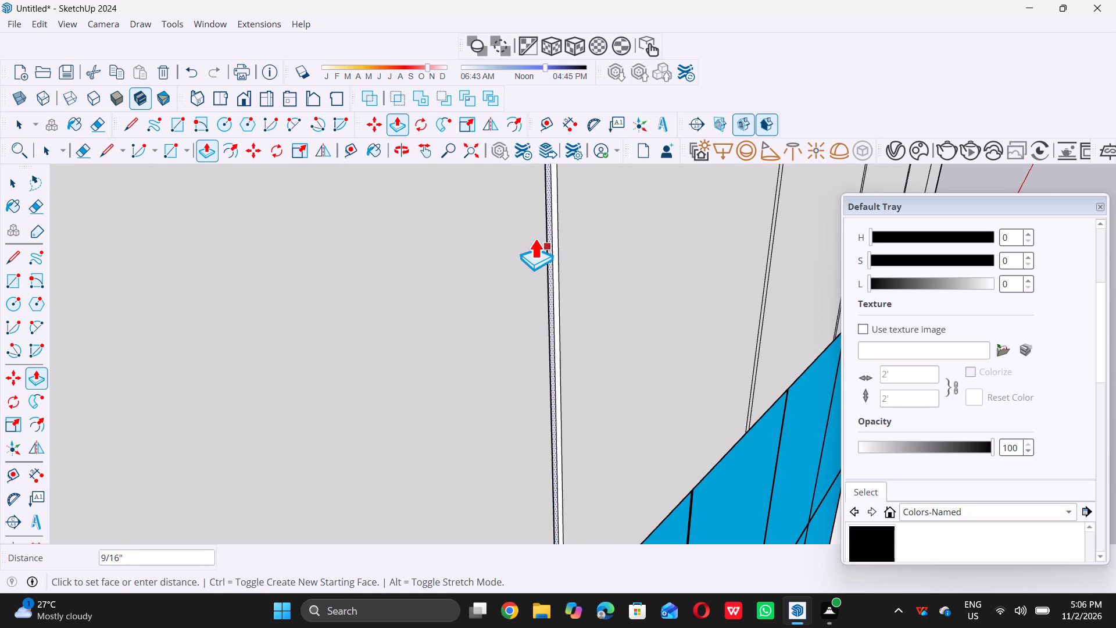
type("0.")
key("5")
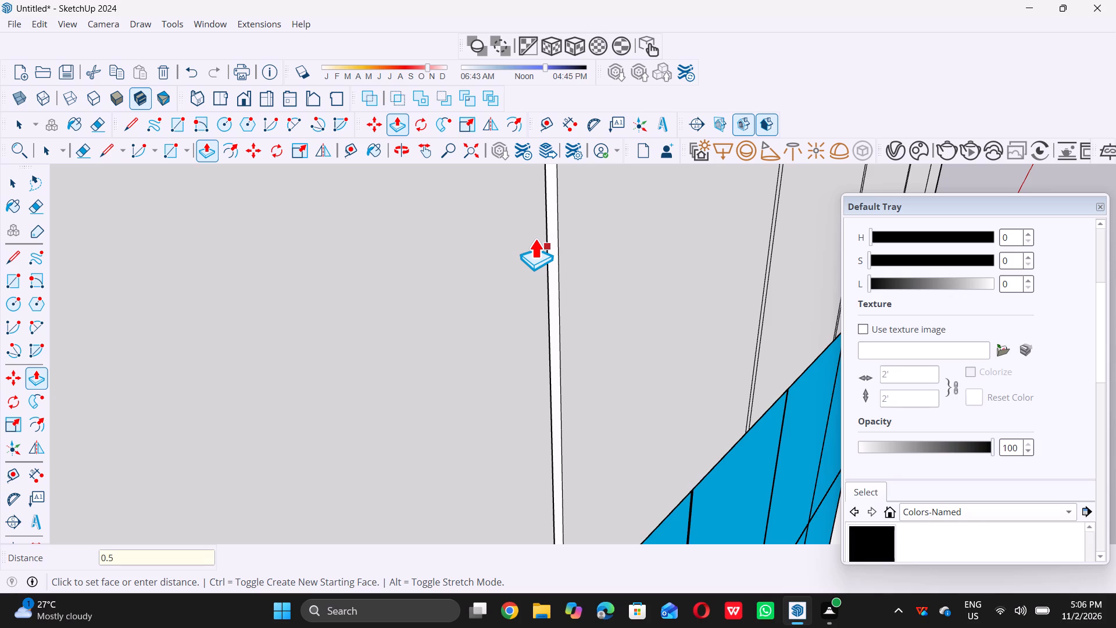
key("shift+quotedbl")
key("Return")
key("space")
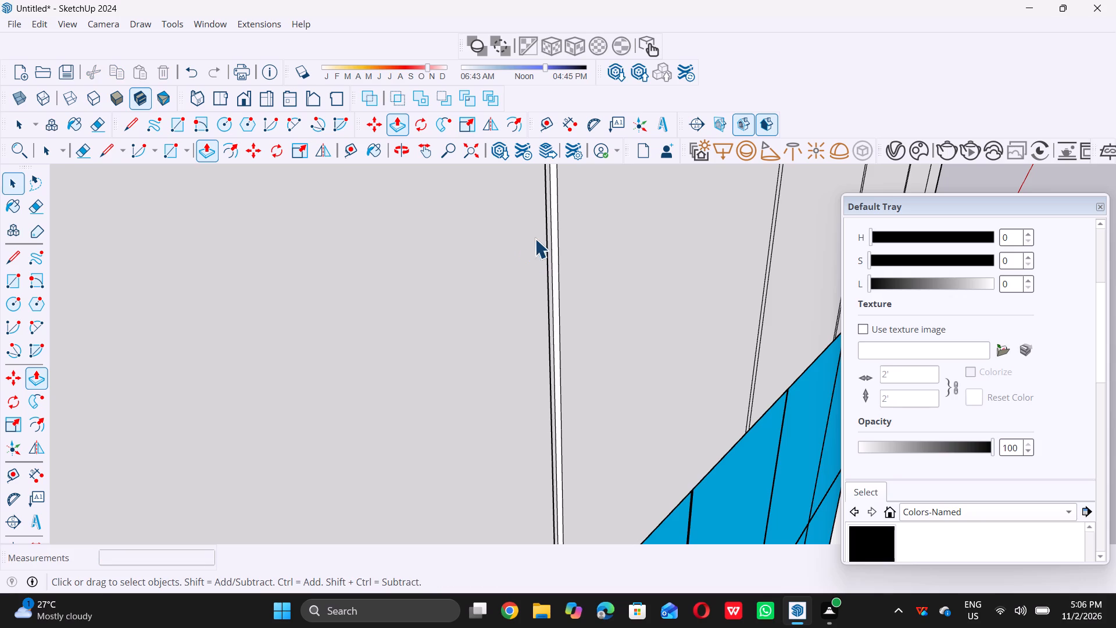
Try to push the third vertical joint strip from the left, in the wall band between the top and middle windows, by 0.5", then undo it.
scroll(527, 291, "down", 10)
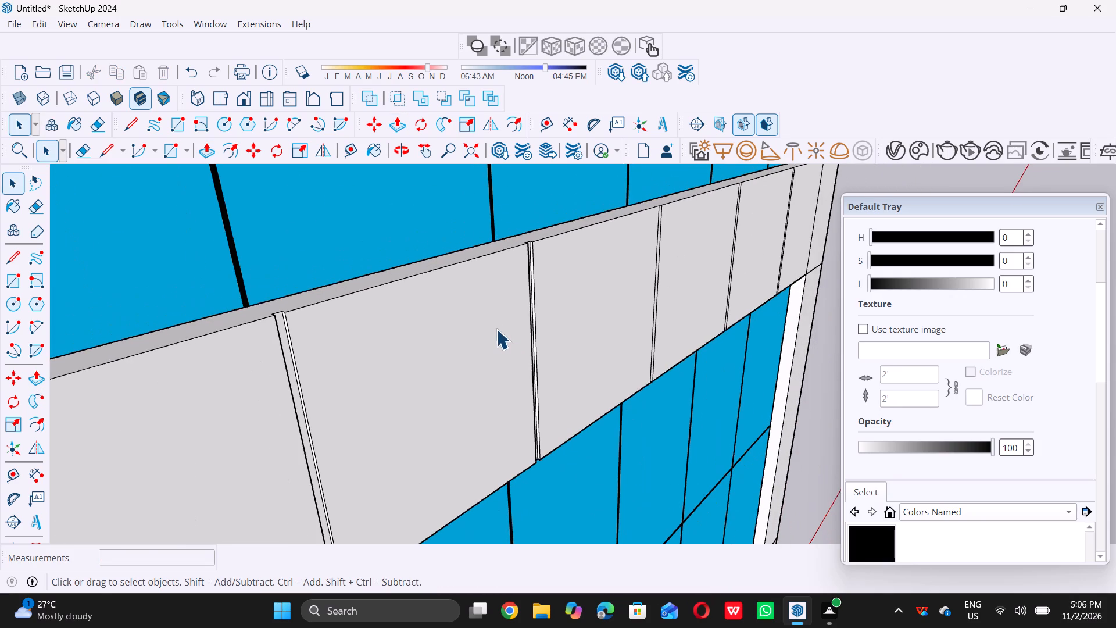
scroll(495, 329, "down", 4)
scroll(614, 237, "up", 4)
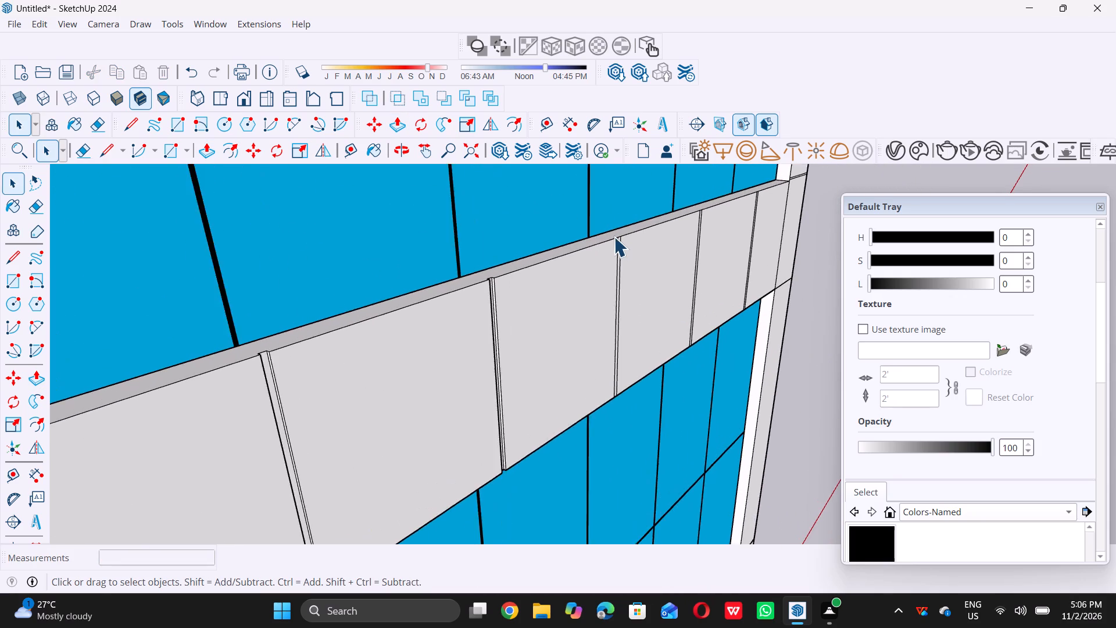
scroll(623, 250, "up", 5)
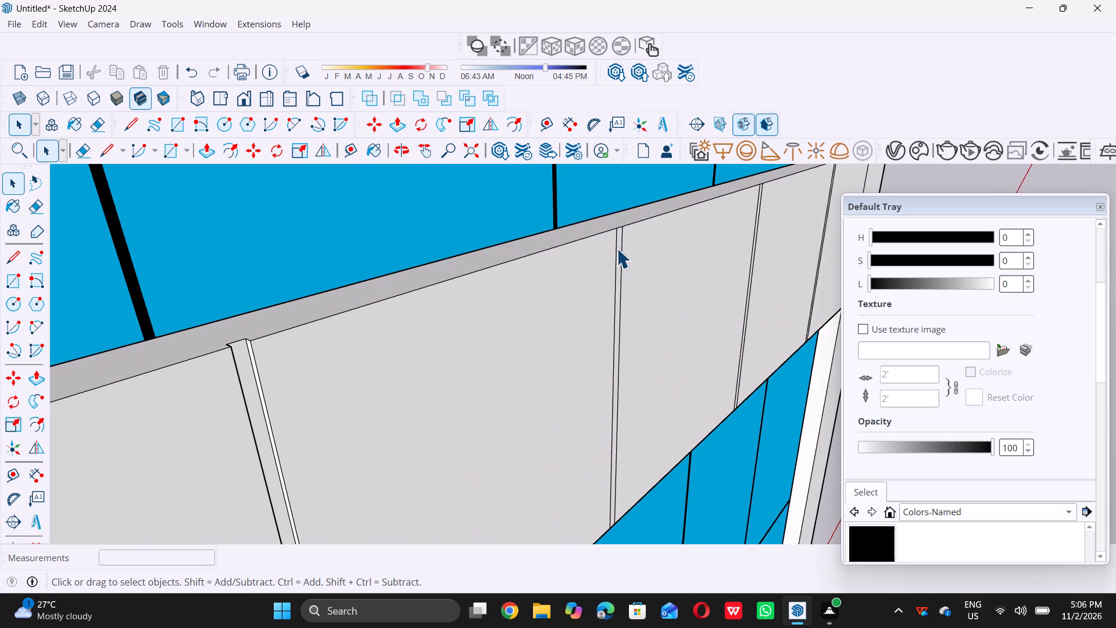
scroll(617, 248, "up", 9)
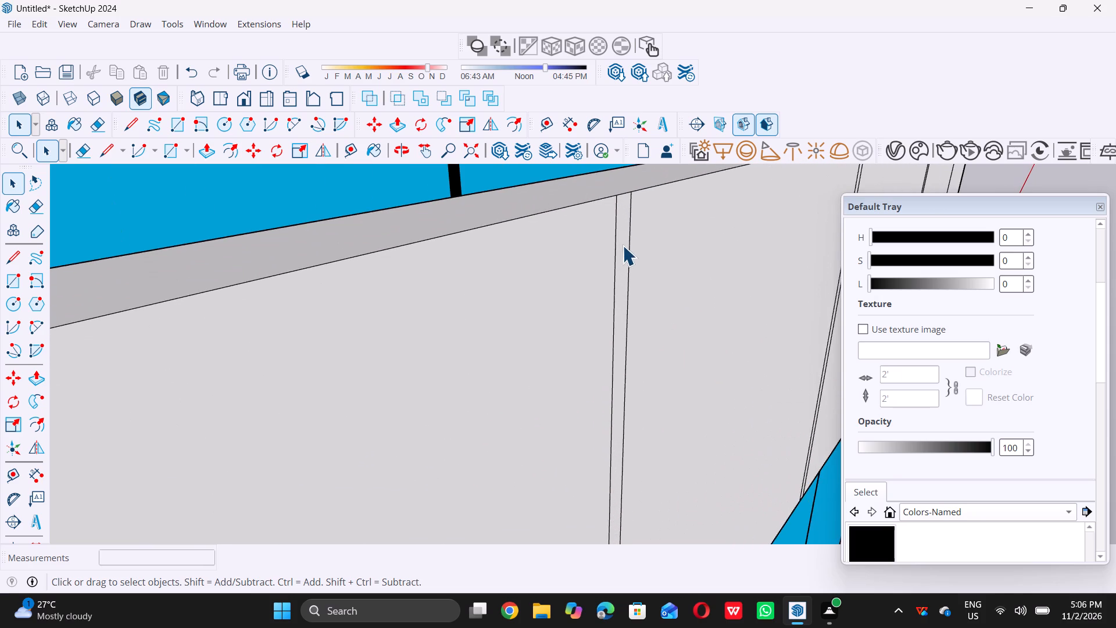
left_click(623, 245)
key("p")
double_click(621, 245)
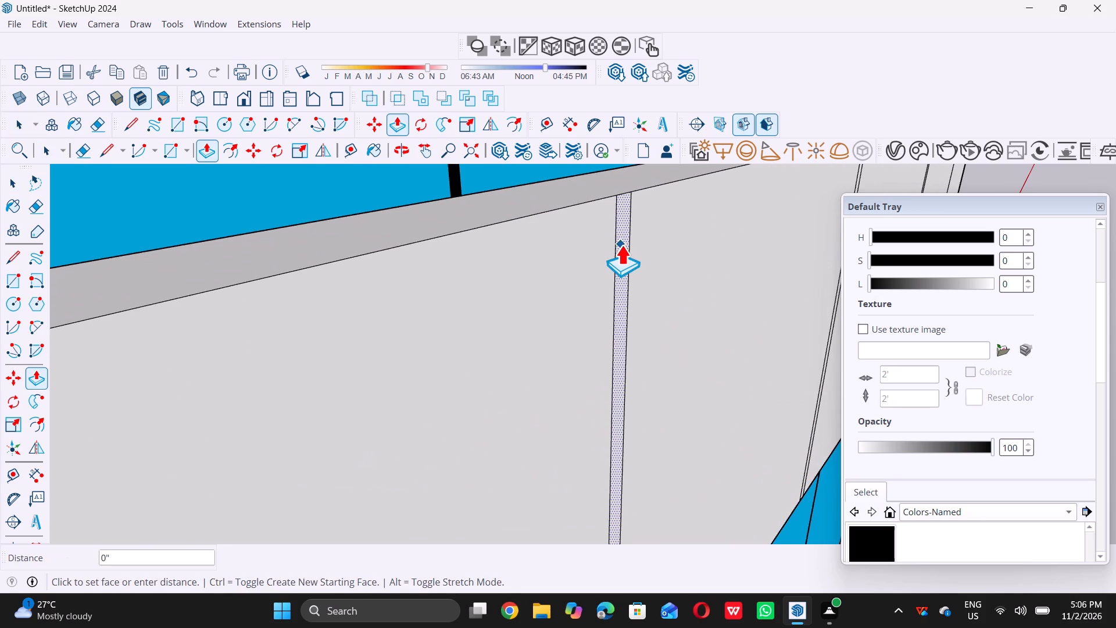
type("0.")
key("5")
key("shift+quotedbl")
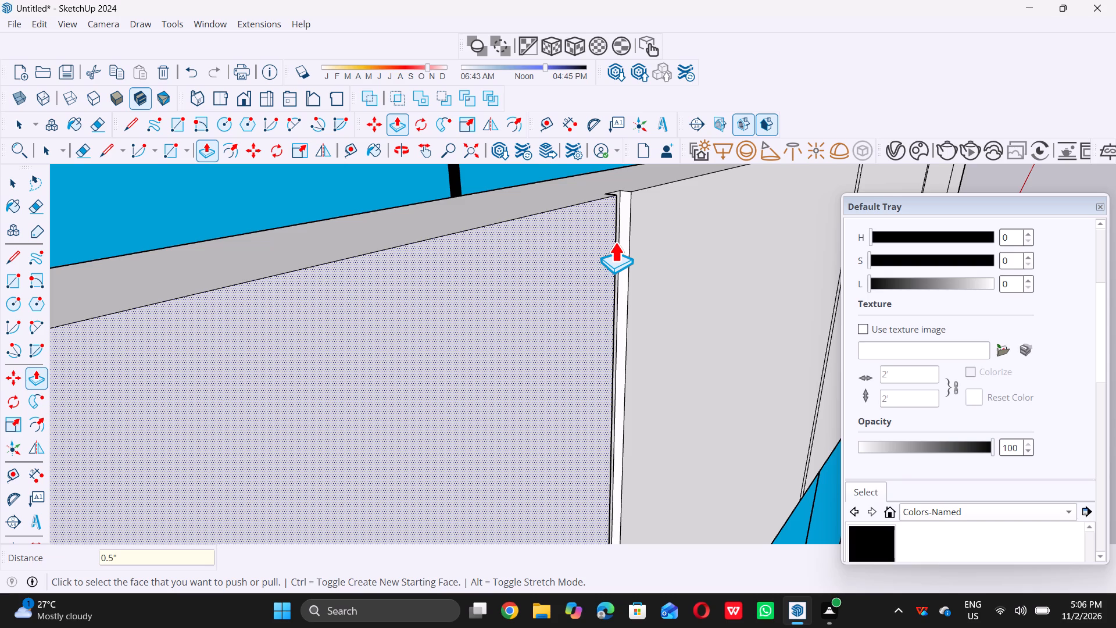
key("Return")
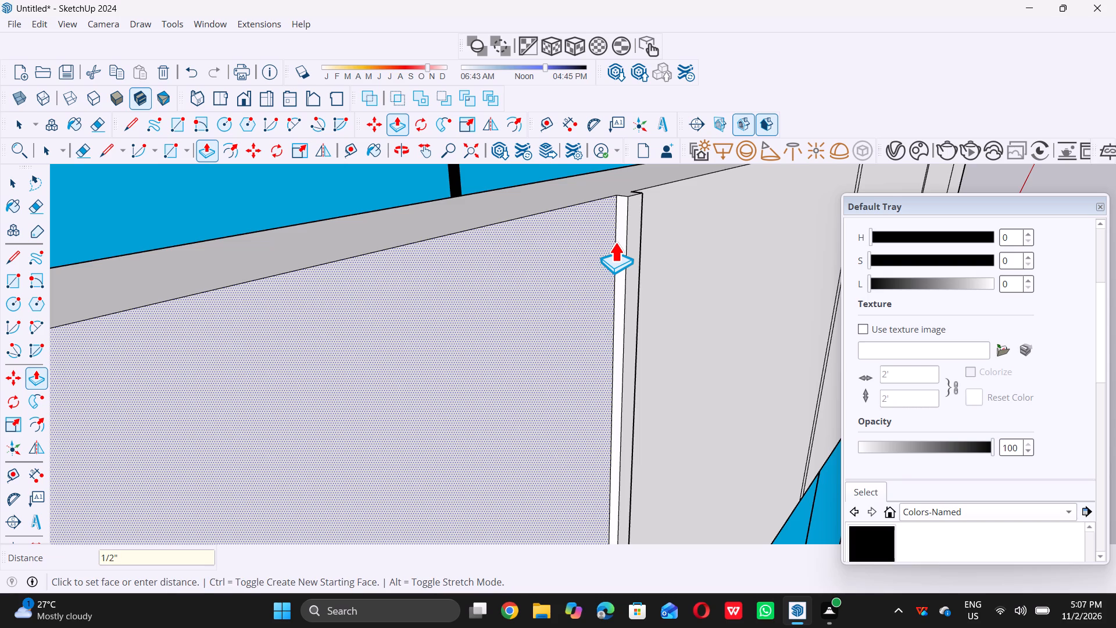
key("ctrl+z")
Push the third vertical joint strip from the left in the wall band between the top and middle windows 0.5" inward.
scroll(617, 251, "up", 4)
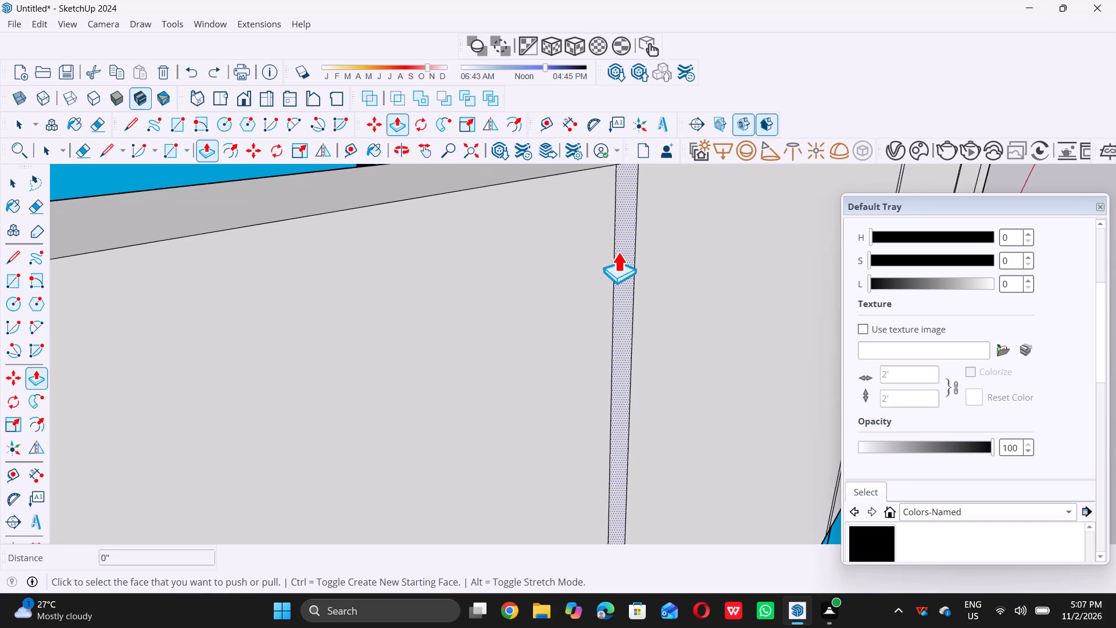
left_click(618, 252)
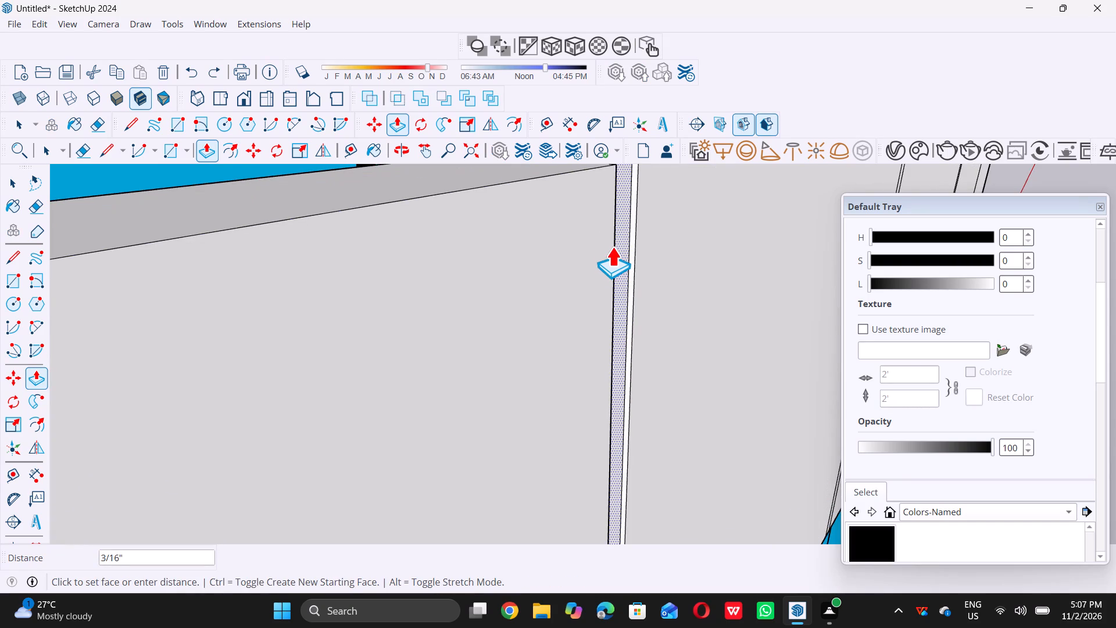
type("0.5")
key("shift+quotedbl")
key("Return")
key("space")
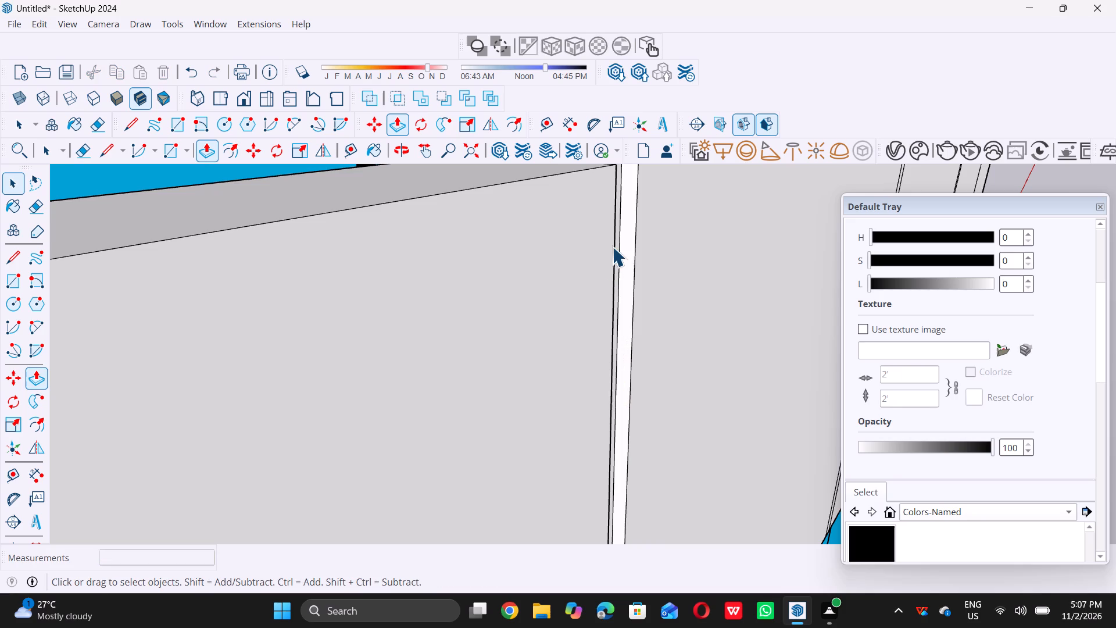
Push the fourth vertical joint strip from the left in the wall band between the top and middle windows 0.5" inward.
scroll(565, 355, "down", 20)
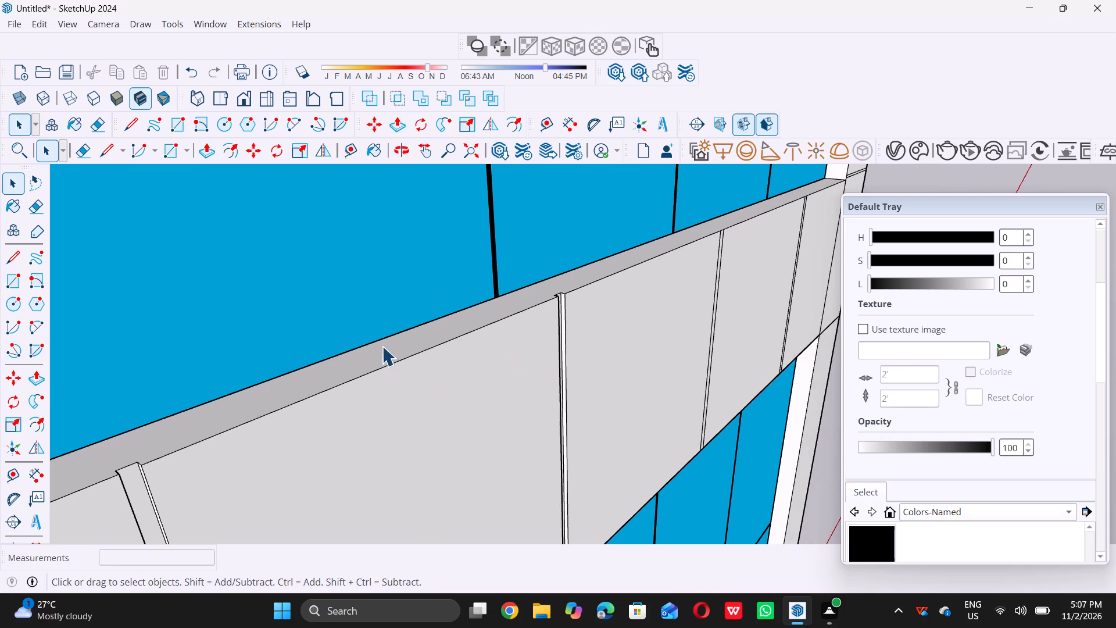
scroll(326, 361, "down", 3)
scroll(270, 380, "down", 4)
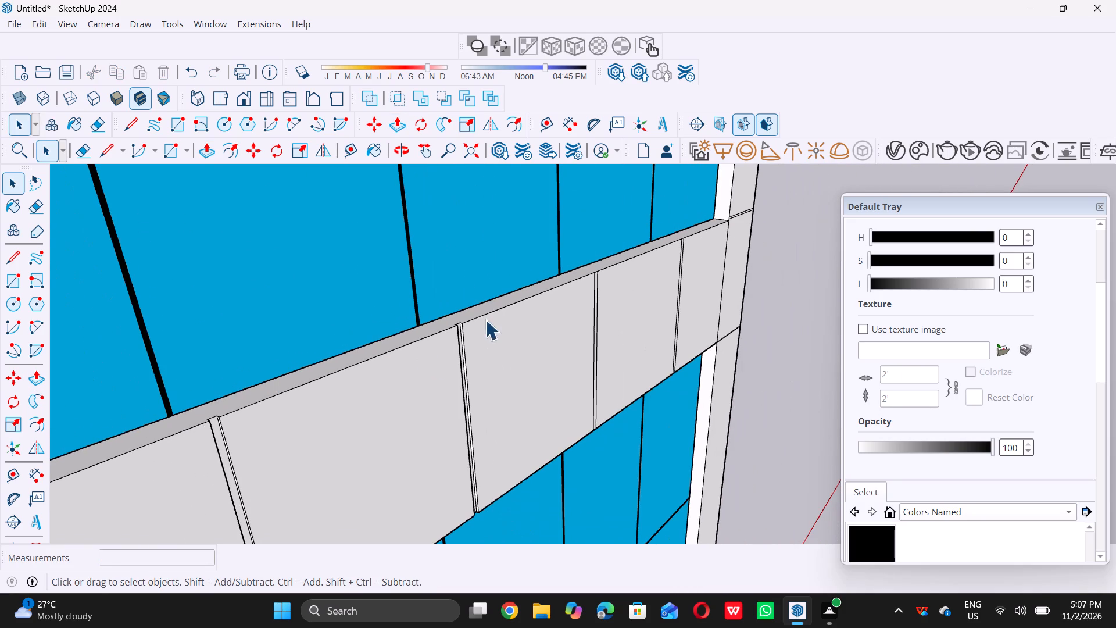
scroll(602, 272, "up", 9)
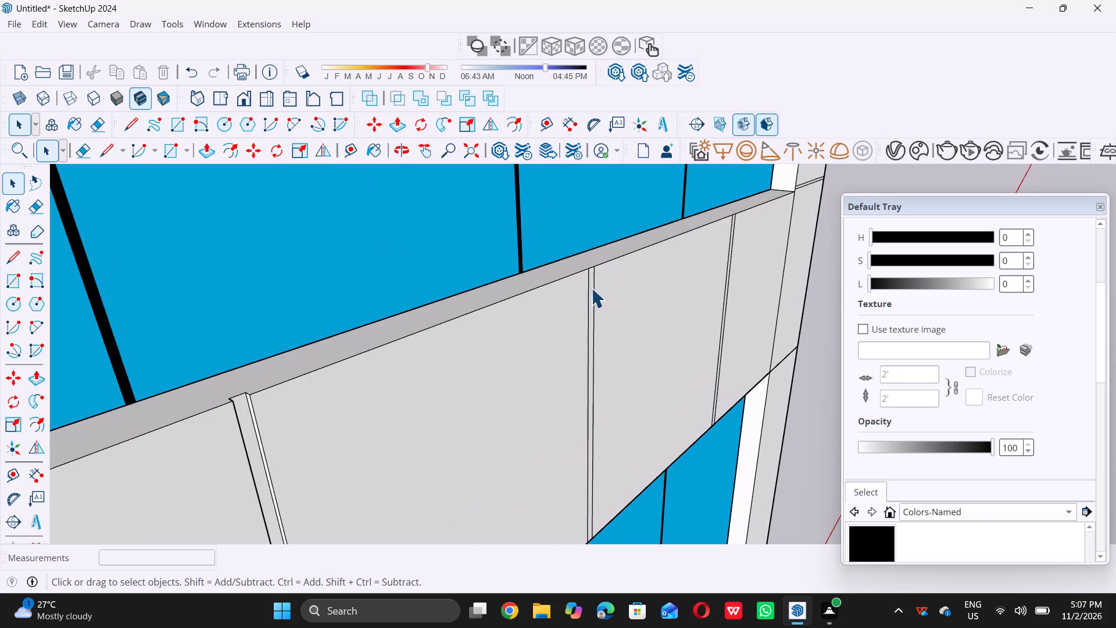
scroll(591, 288, "up", 7)
left_click(590, 290)
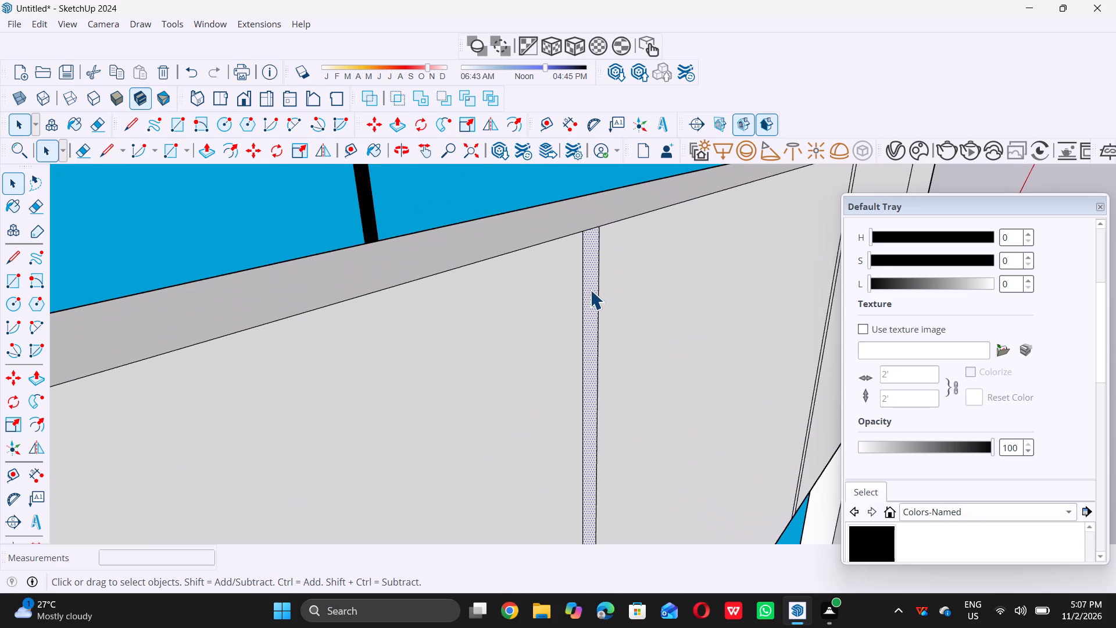
key("p")
left_click(590, 290)
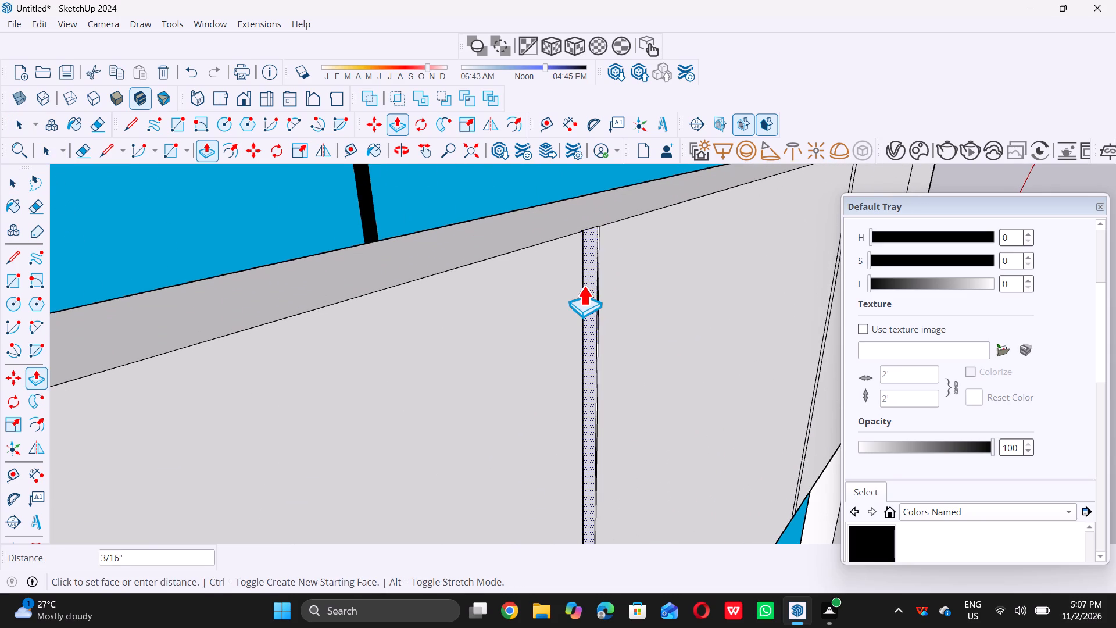
type("0.5")
key("shift+quotedbl")
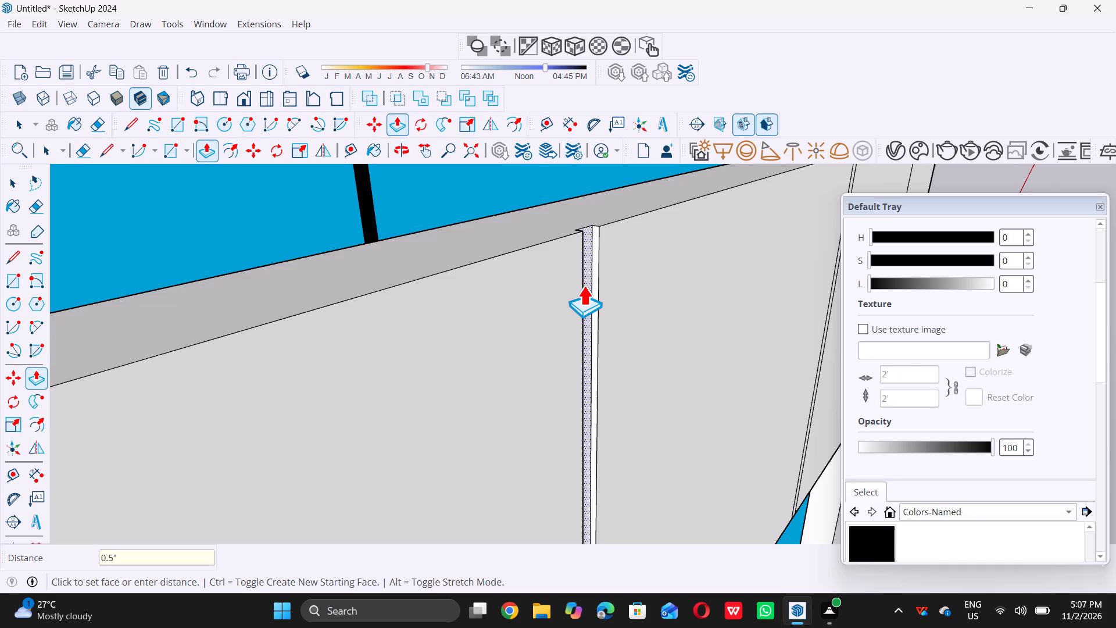
key("Return")
key("space")
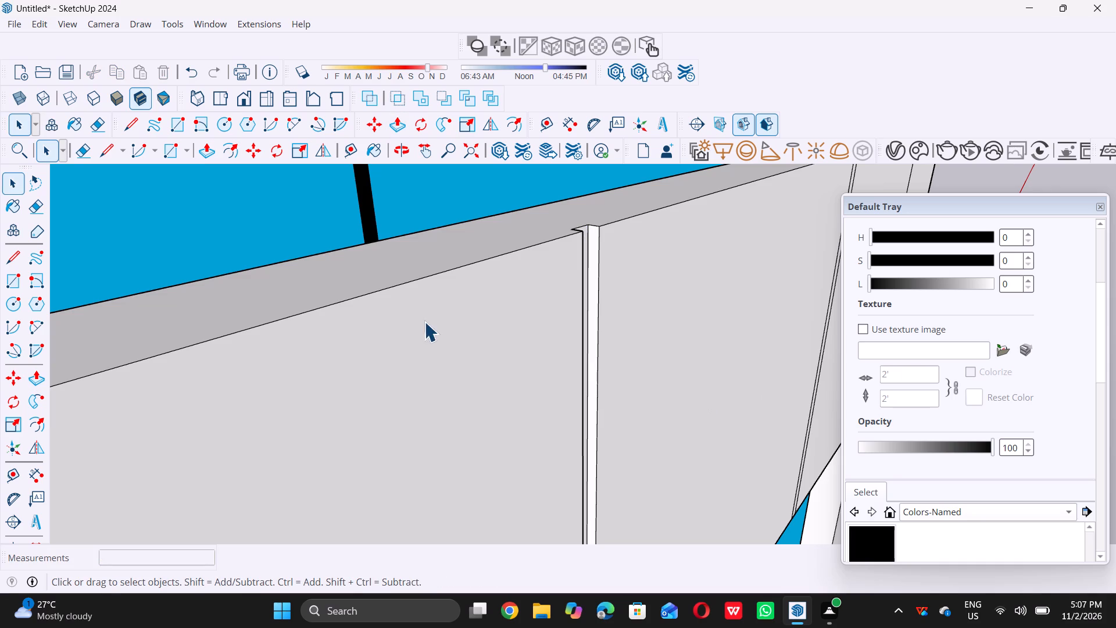
Push the fifth and last vertical joint strip from the left in the wall band between the top and middle windows 0.5" inward.
scroll(412, 320, "down", 5)
scroll(382, 332, "down", 16)
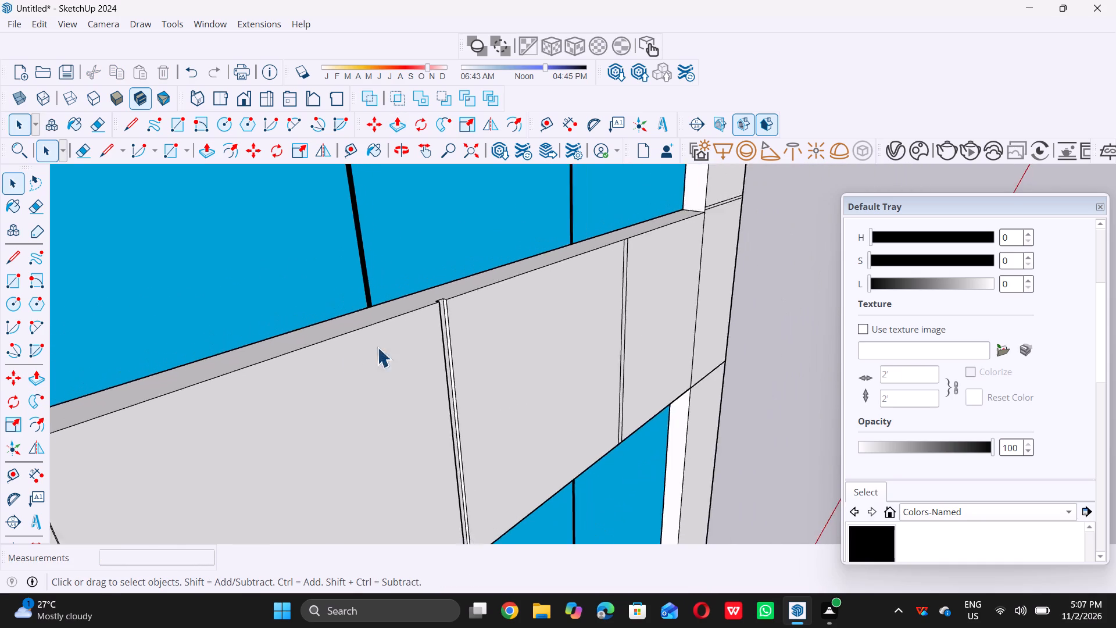
scroll(541, 275, "up", 10)
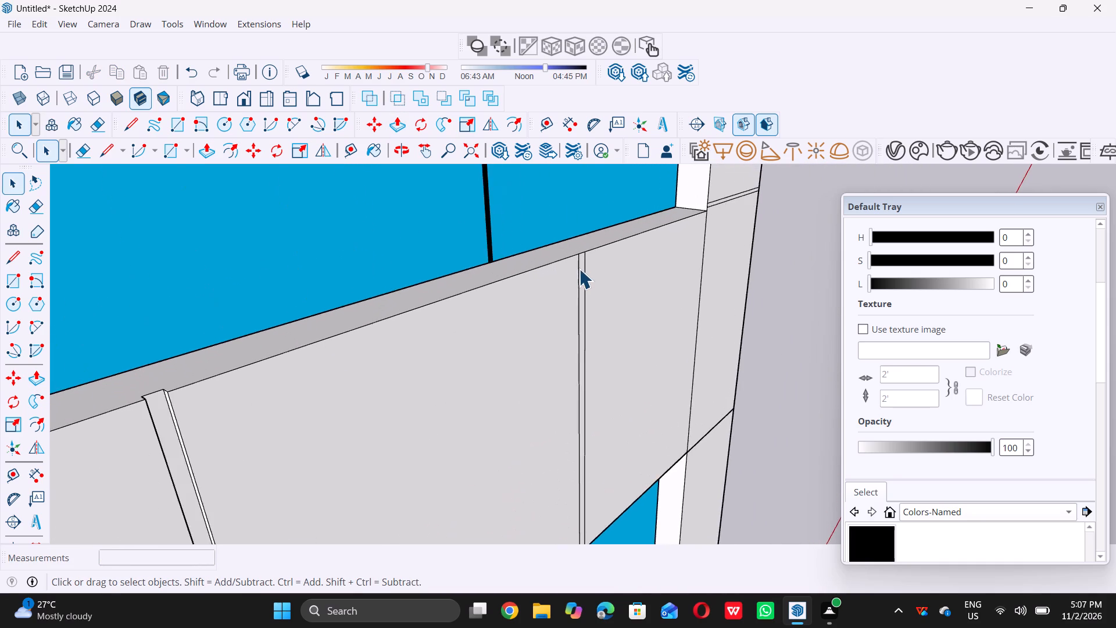
scroll(581, 270, "up", 6)
left_click(580, 274)
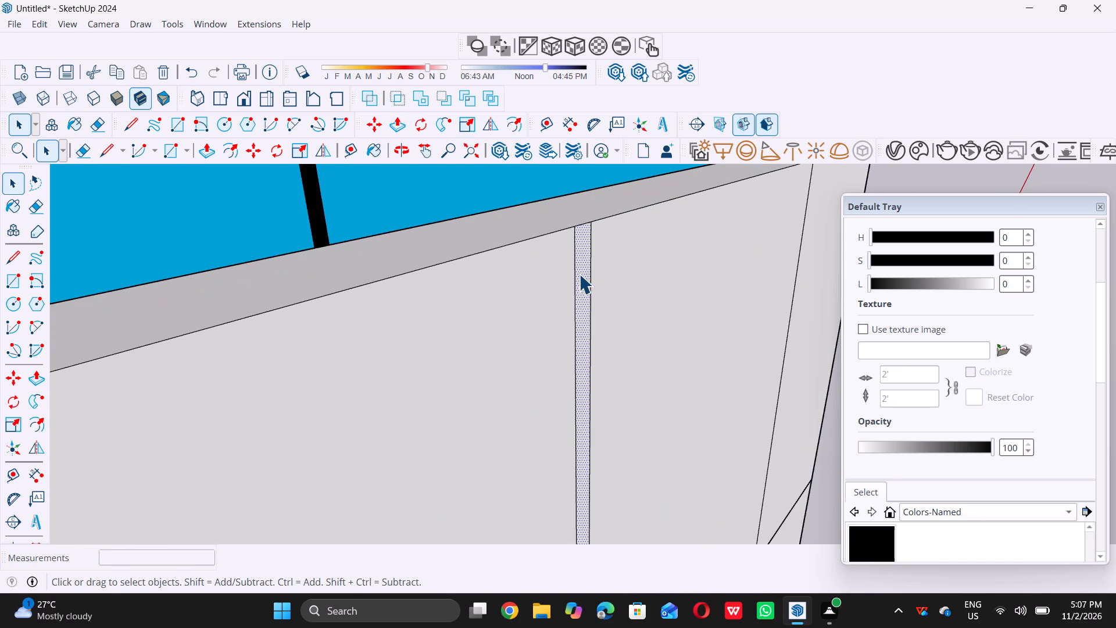
key("p")
left_click(579, 274)
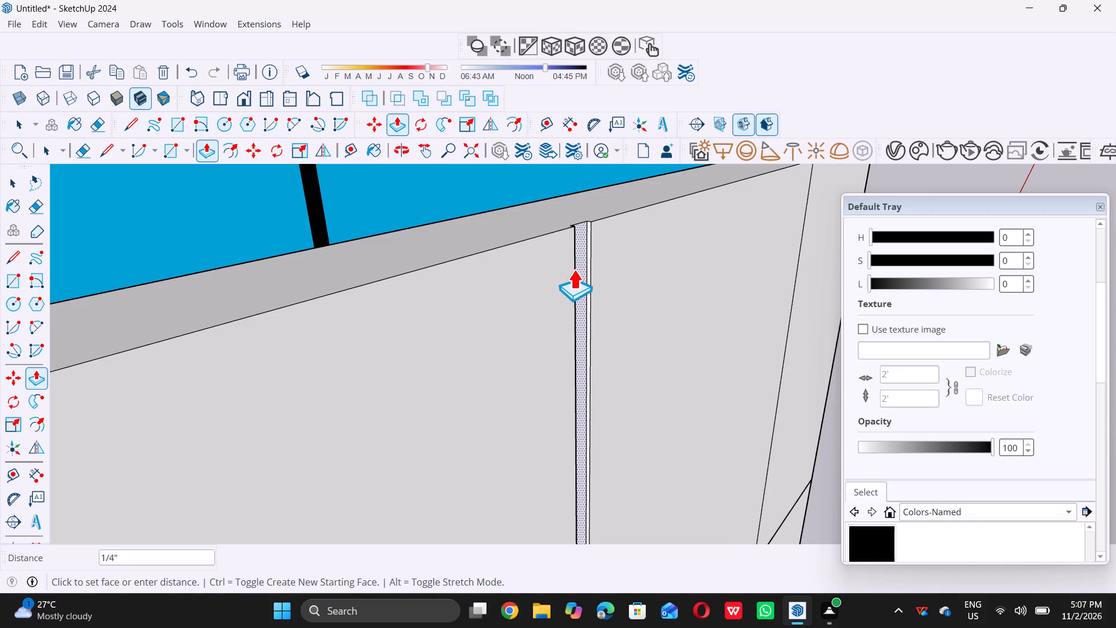
type("0.")
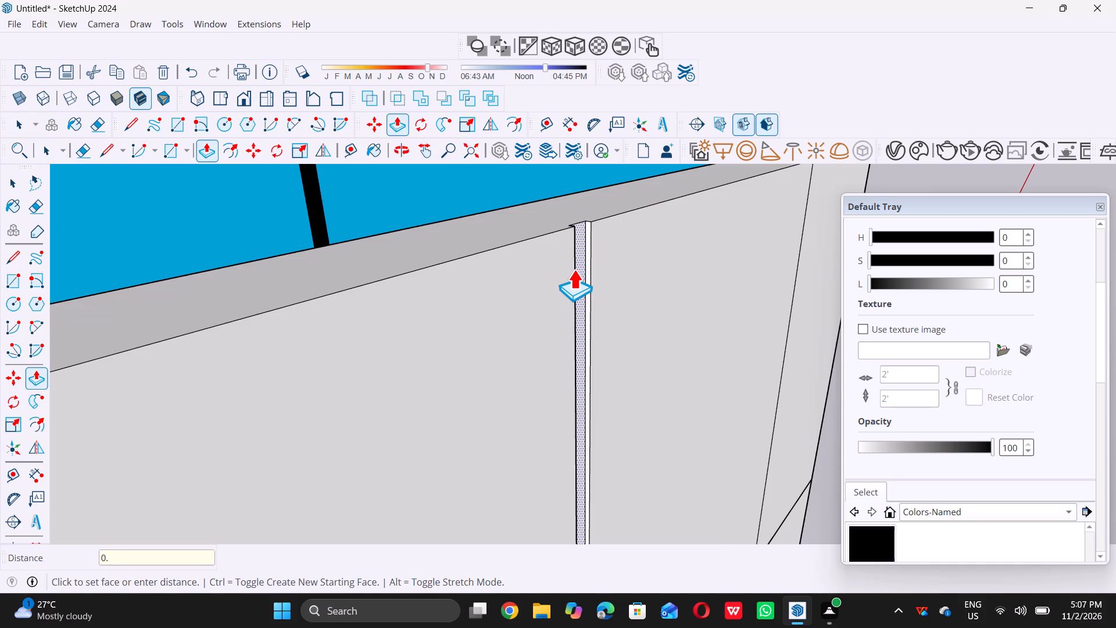
key("5")
key("shift+quotedbl")
key("Return")
key("space")
Examine the tower facade's joints around the middle window, including the left side strip and the adjacent wall bands.
scroll(548, 270, "down", 4)
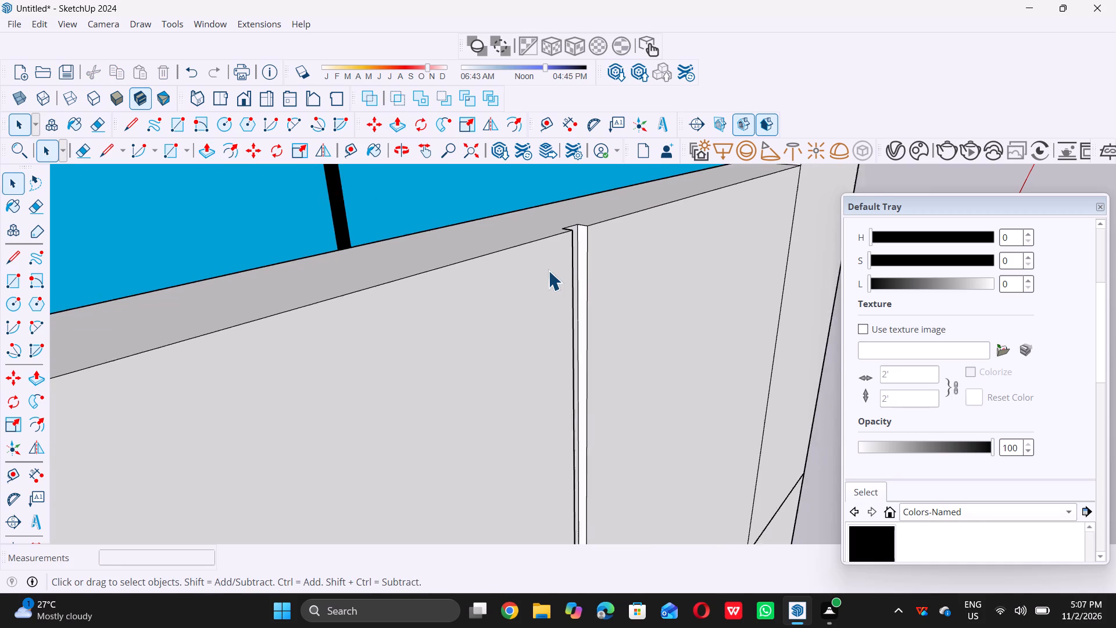
scroll(548, 270, "down", 20)
scroll(548, 270, "down", 8)
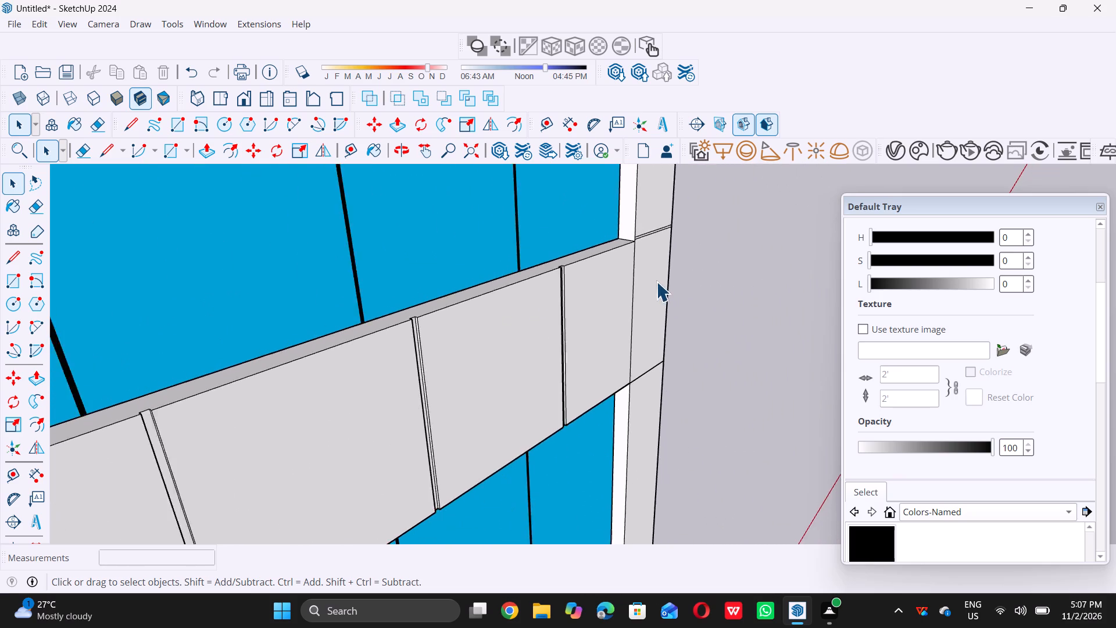
scroll(656, 281, "down", 20)
scroll(656, 281, "down", 3)
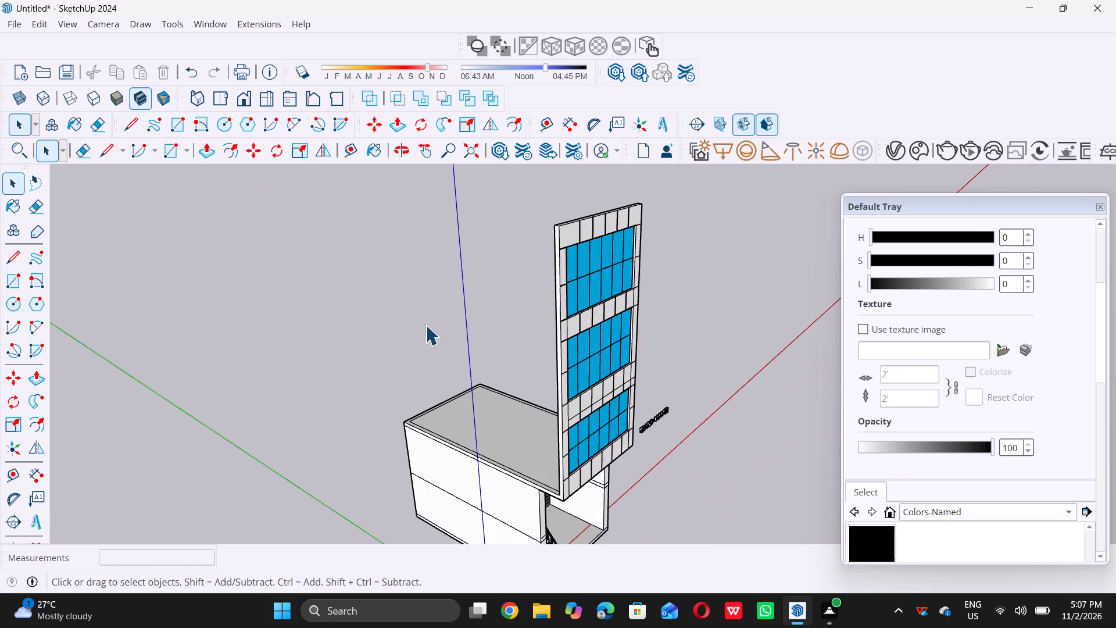
left_click(361, 279)
scroll(362, 294, "down", 5)
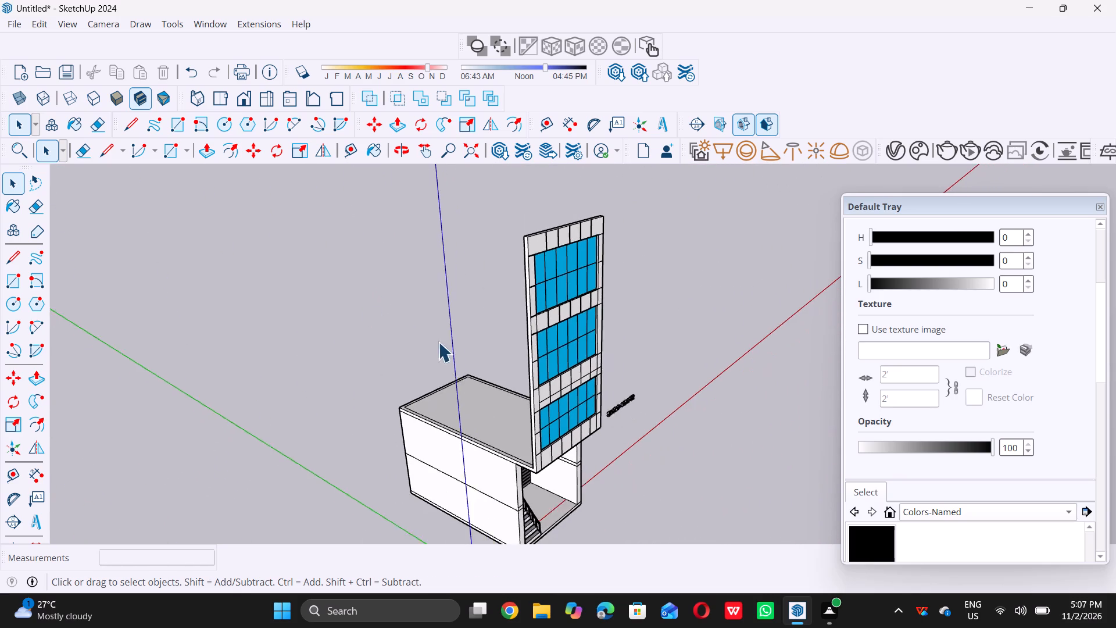
middle_click_drag(439, 342, 439, 313)
scroll(521, 293, "up", 12)
scroll(493, 317, "up", 20)
scroll(498, 322, "down", 5)
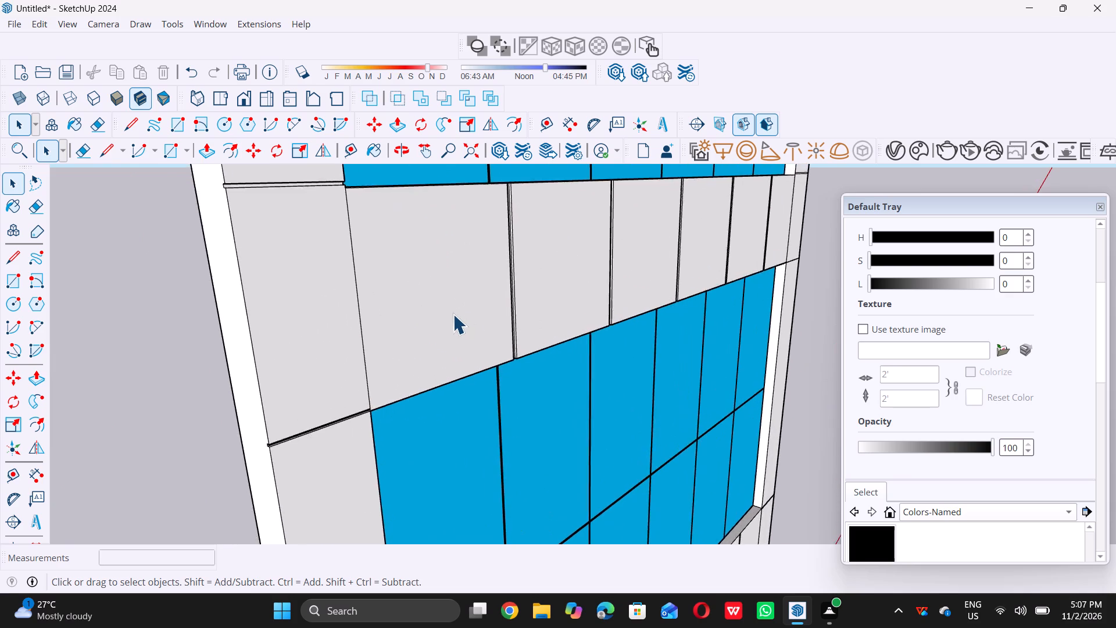
scroll(453, 314, "down", 20)
scroll(453, 314, "down", 2)
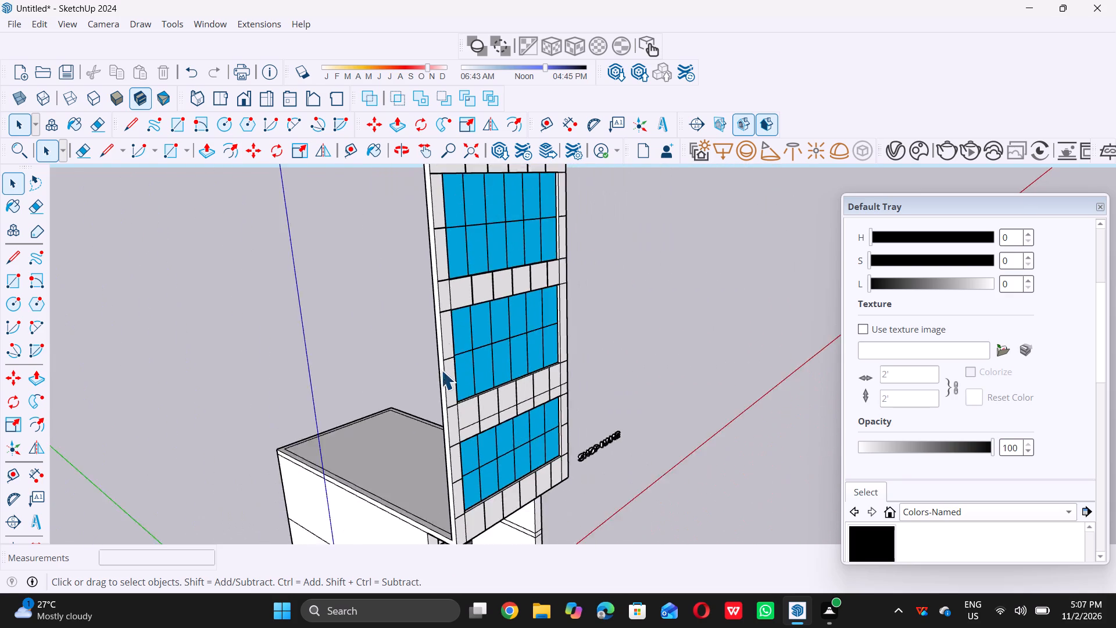
scroll(441, 371, "up", 6)
scroll(464, 297, "down", 5)
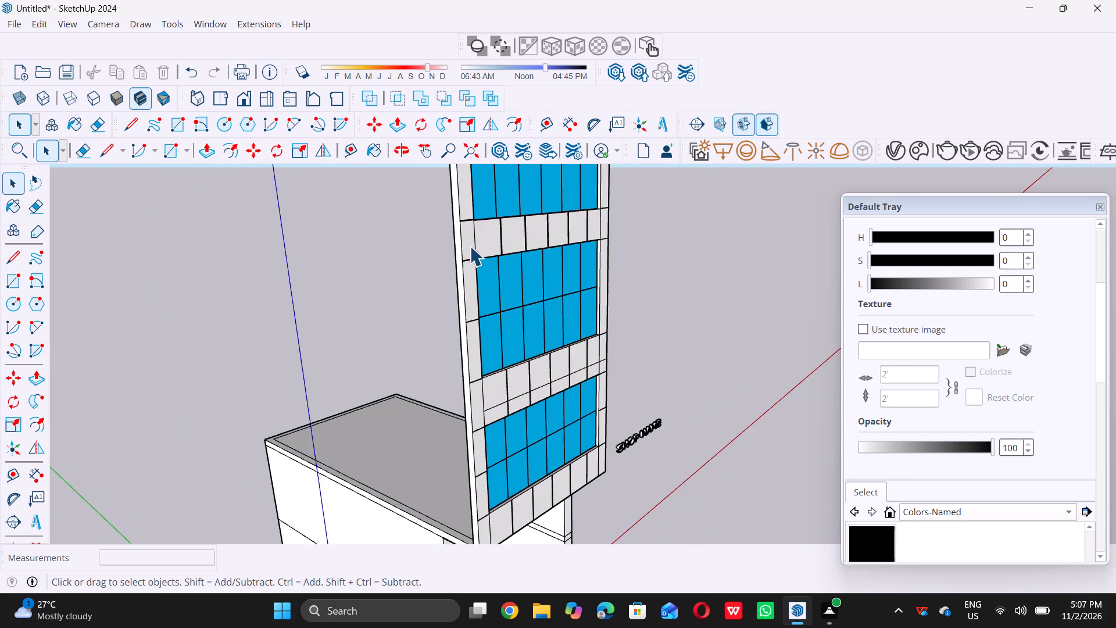
scroll(468, 243, "up", 19)
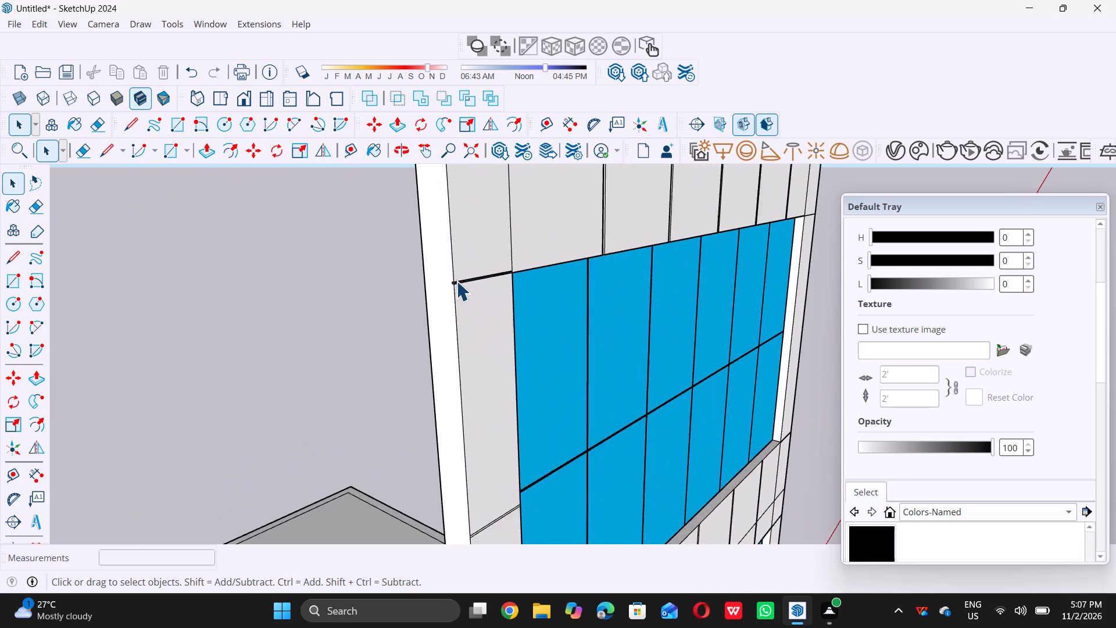
scroll(456, 281, "up", 10)
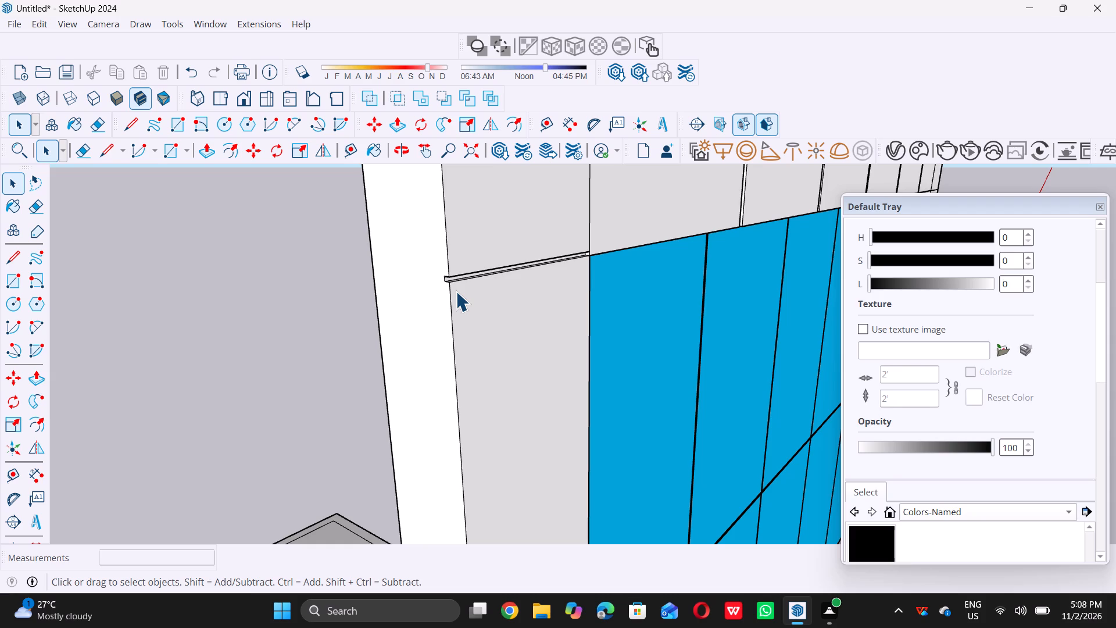
scroll(456, 280, "down", 5)
scroll(466, 261, "down", 16)
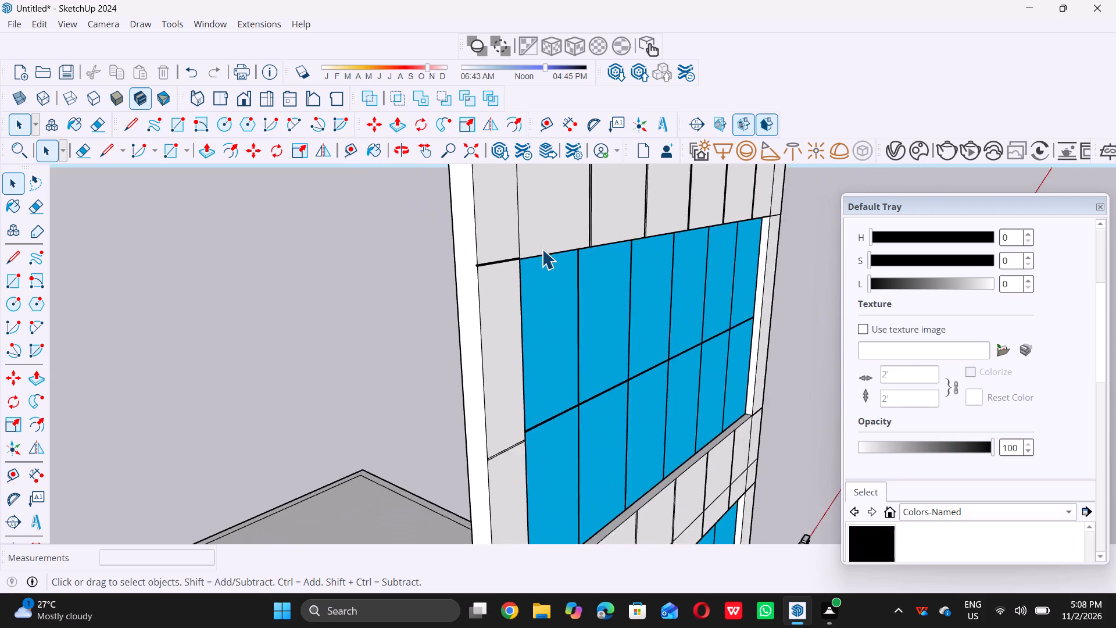
scroll(542, 249, "down", 11)
scroll(528, 367, "up", 6)
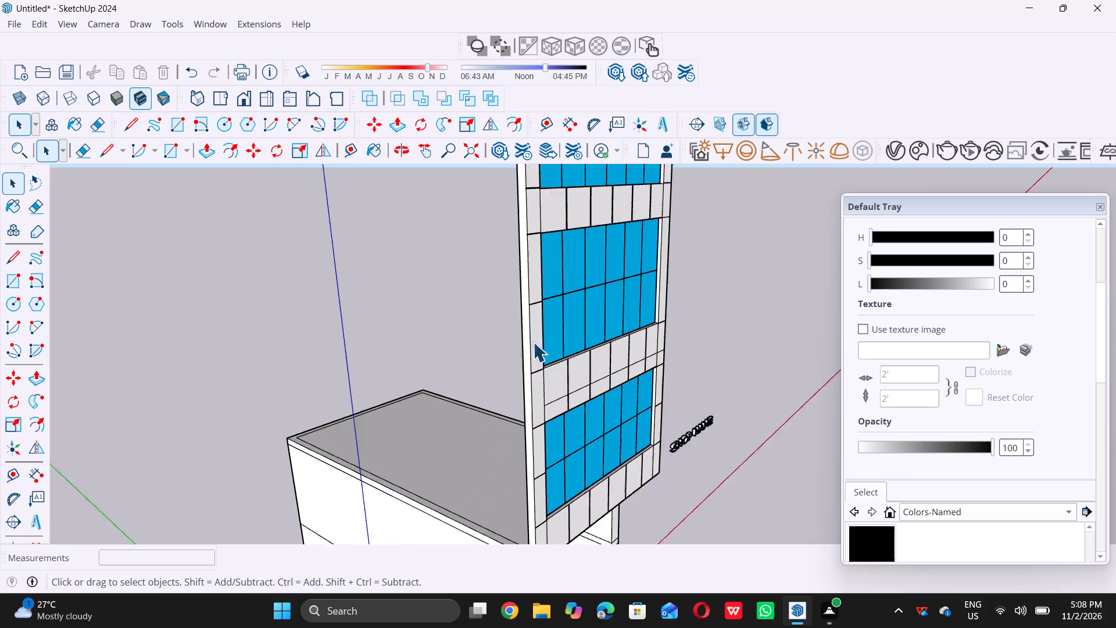
Push the horizontal joint strip on the left side strip beside the middle window 0.5" inward.
scroll(532, 289, "up", 20)
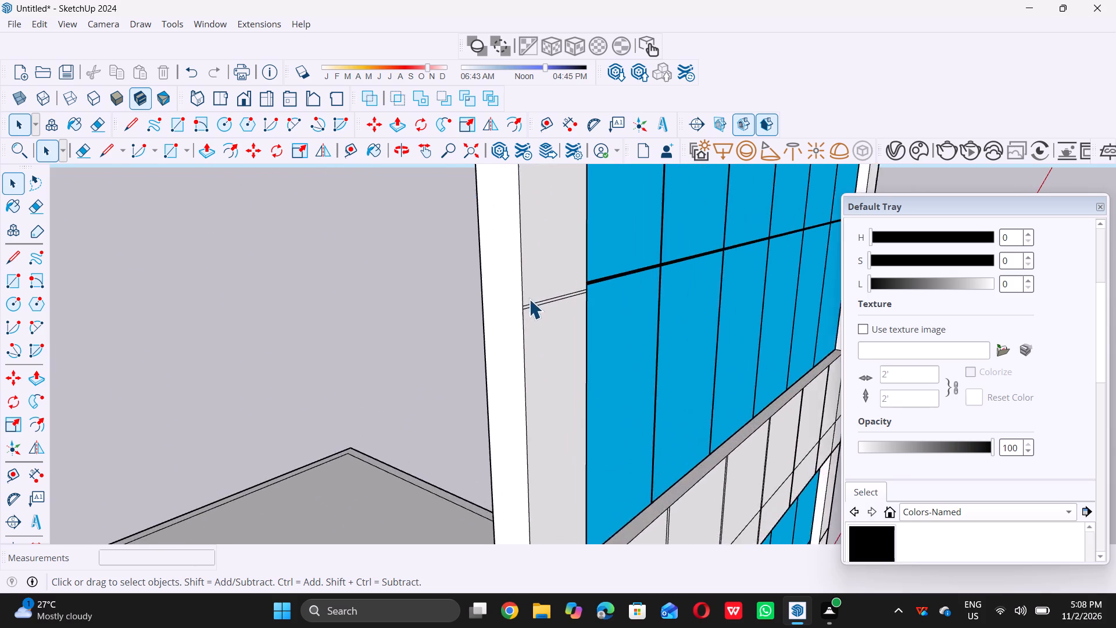
scroll(532, 302, "up", 15)
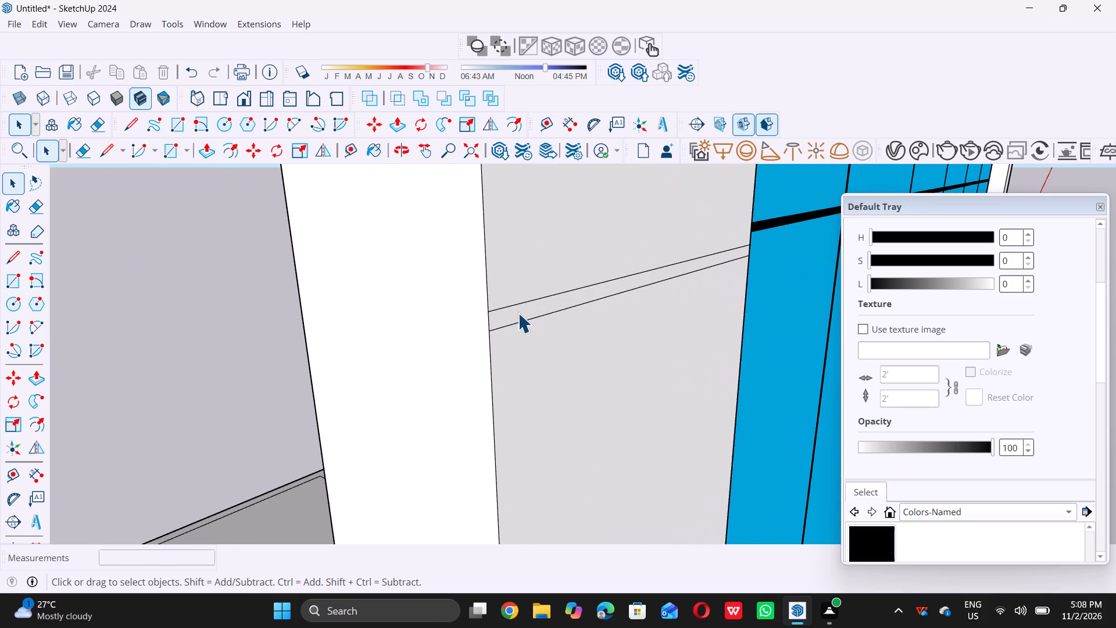
left_click(518, 312)
key("p")
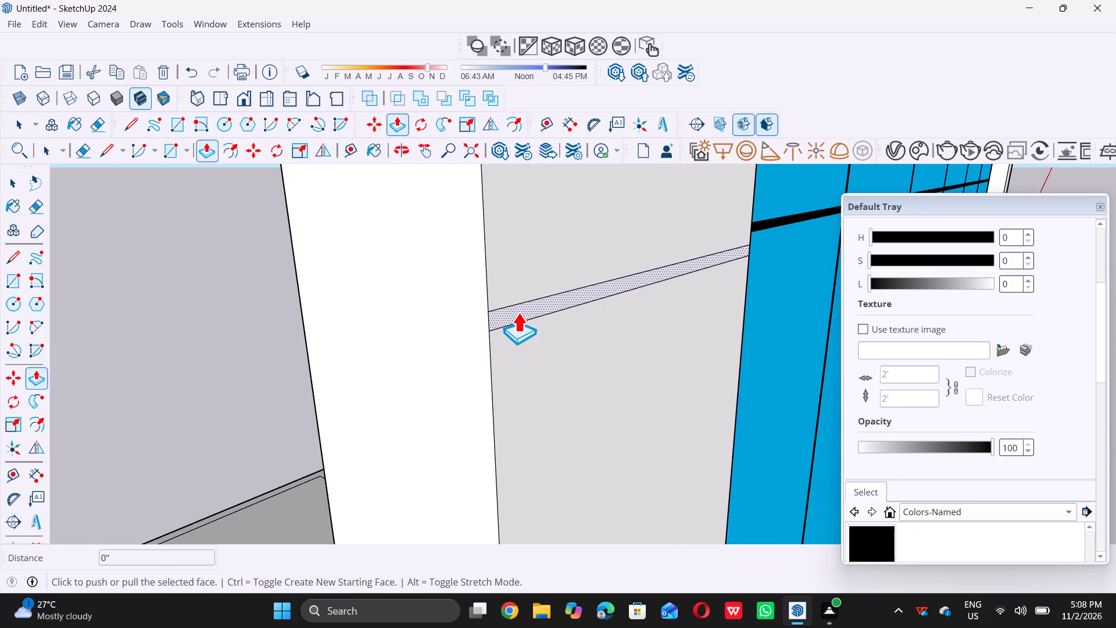
left_click(518, 308)
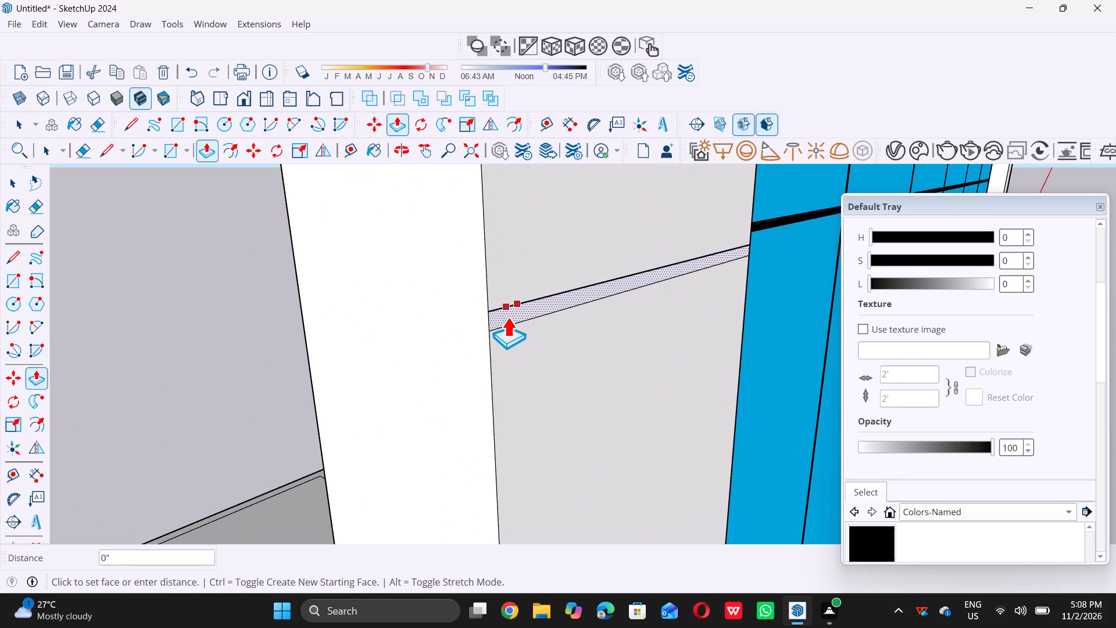
scroll(509, 311, "up", 9)
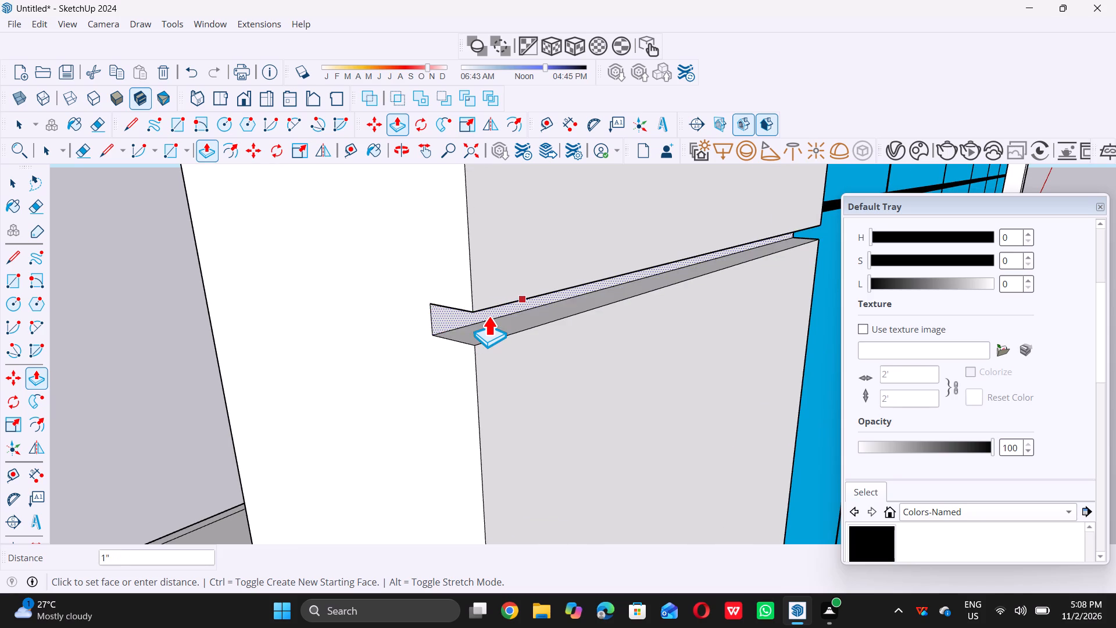
type("0.5")
key("shift+quotedbl")
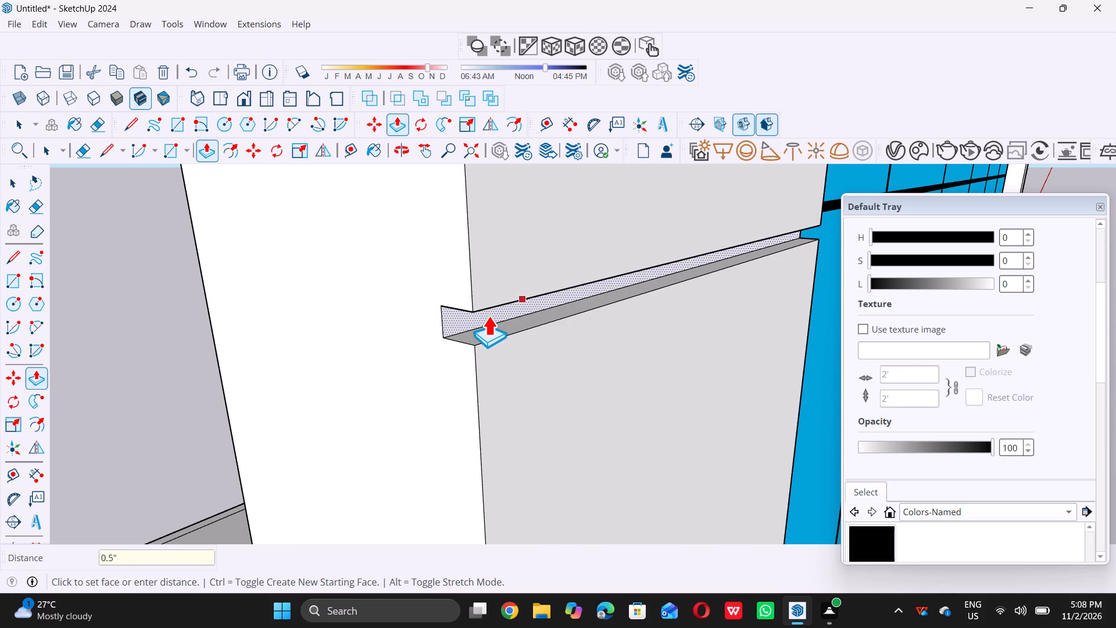
key("Return")
scroll(496, 306, "down", 3)
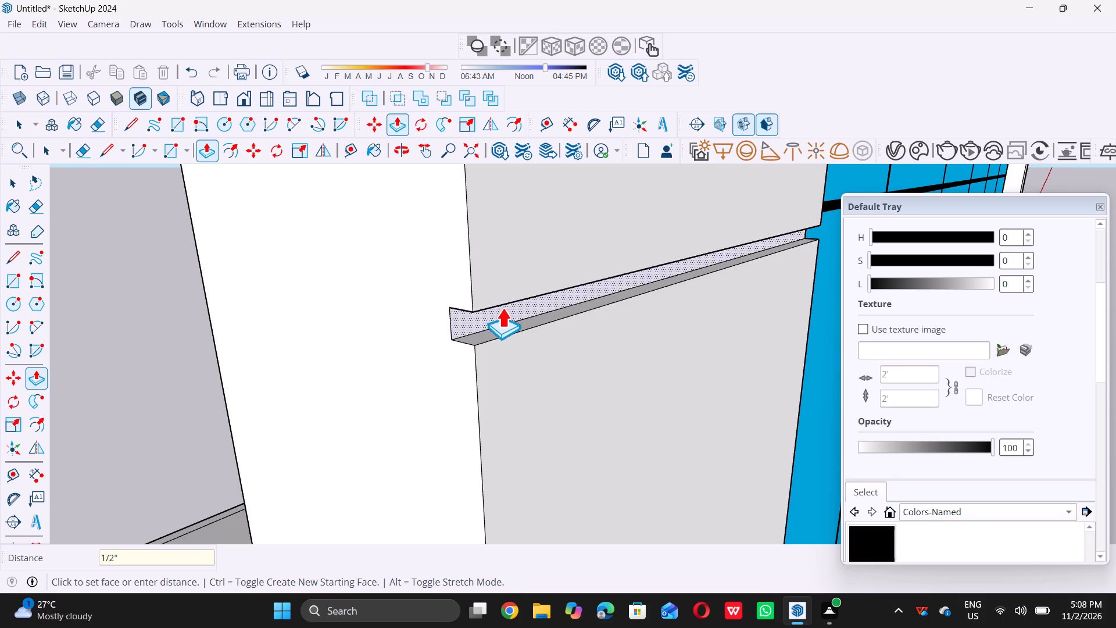
scroll(502, 308, "down", 9)
key("space")
Push the left side strip's horizontal joint strip level with the middle window's bottom edge 0.5" inward.
scroll(518, 317, "down", 19)
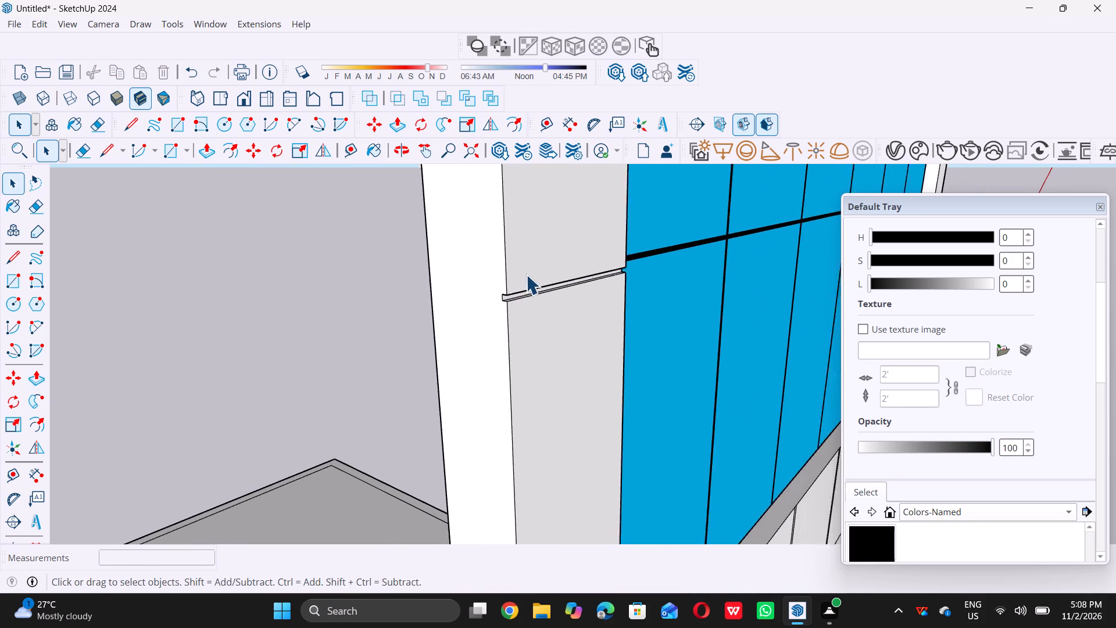
scroll(526, 274, "down", 20)
scroll(526, 274, "down", 4)
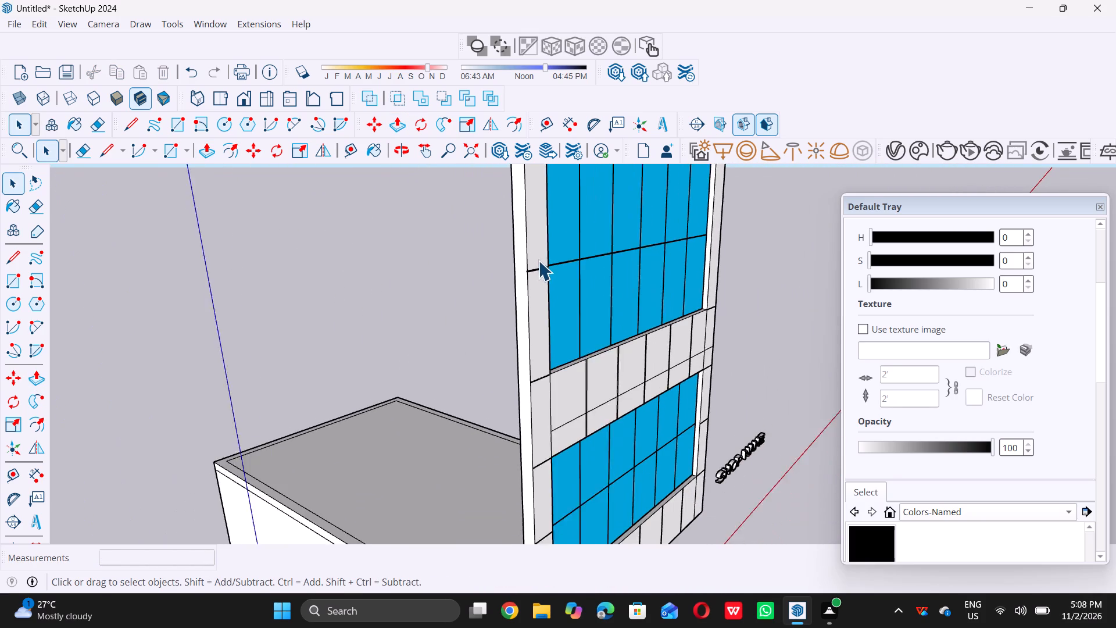
scroll(535, 388, "up", 15)
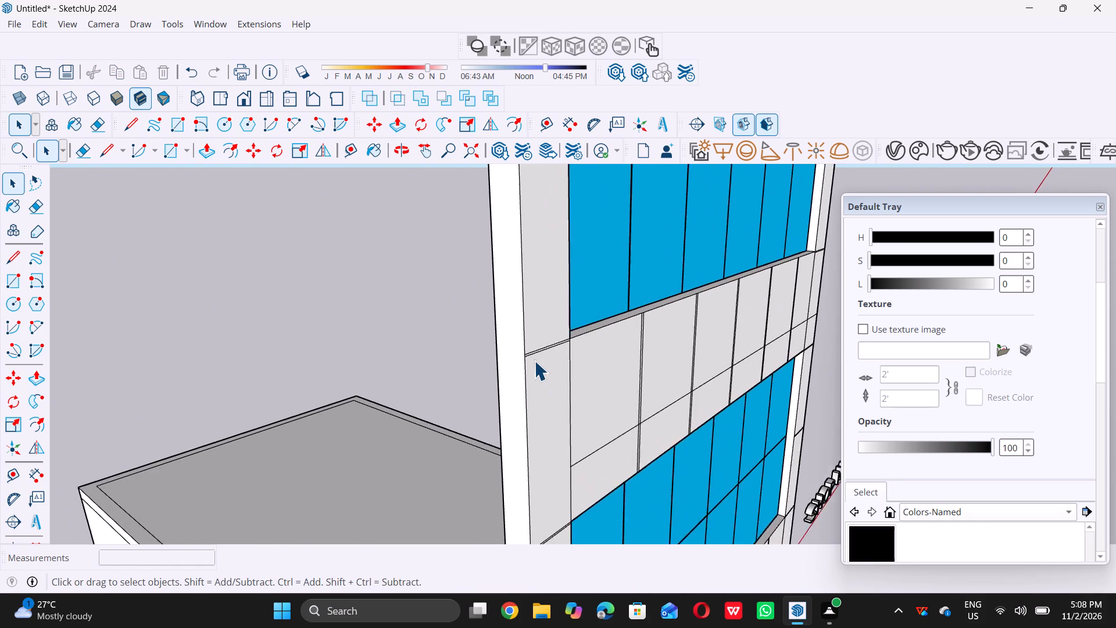
scroll(534, 361, "up", 17)
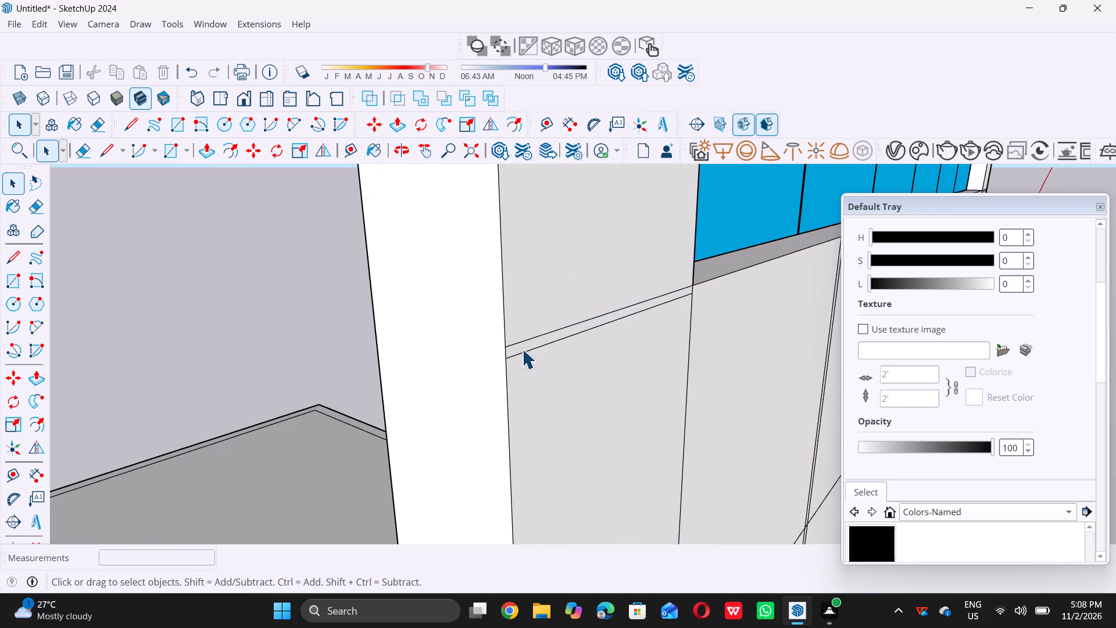
double_click(522, 348)
key("p")
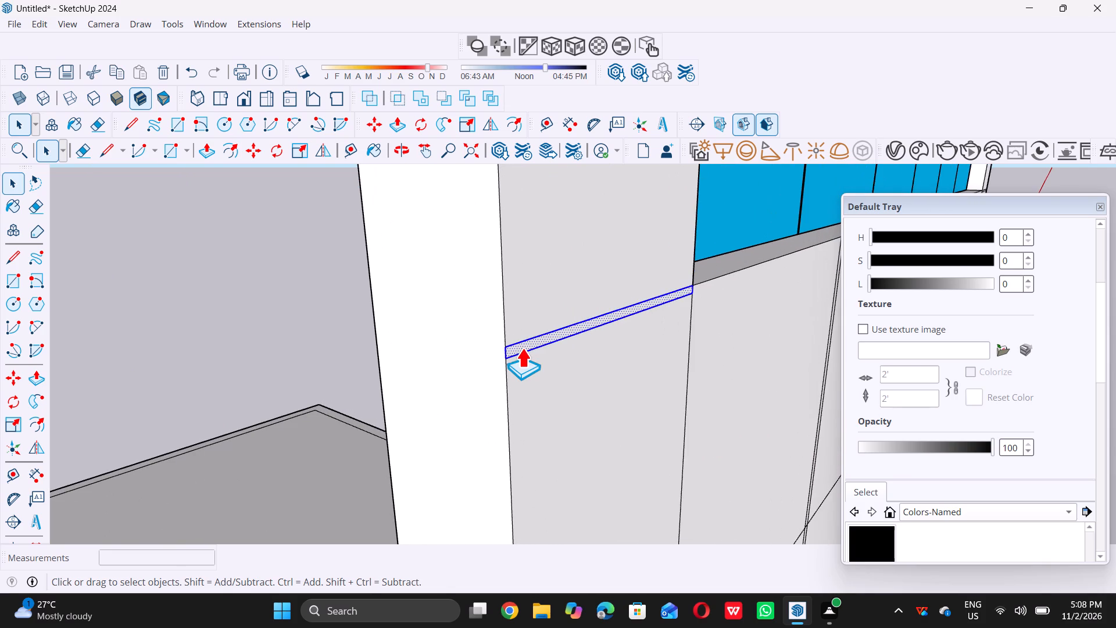
double_click(525, 342)
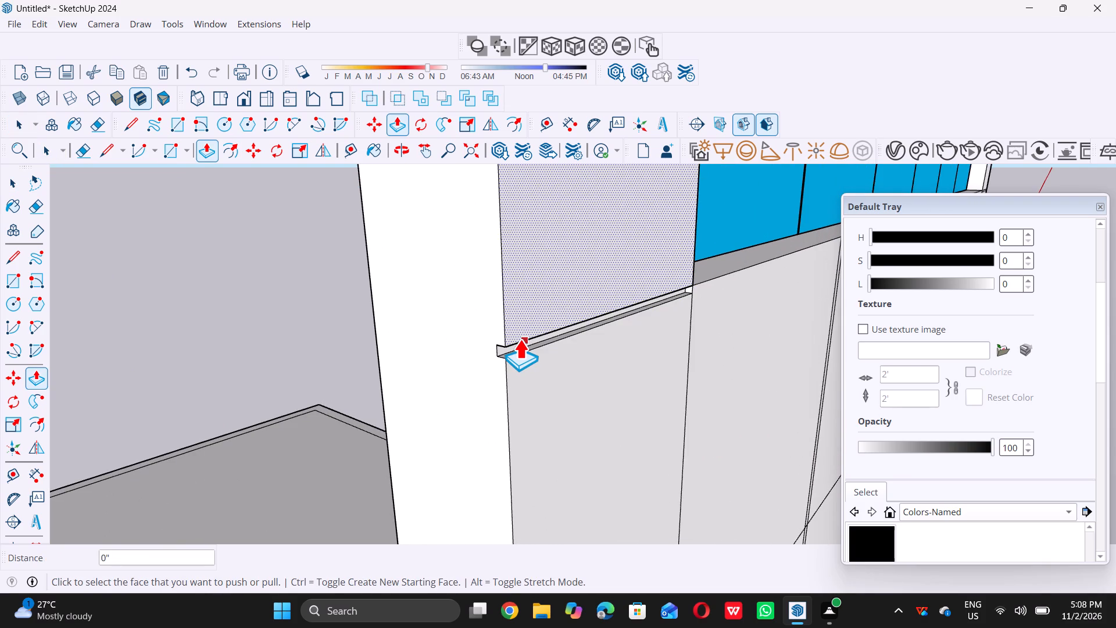
key("space")
Erase the single horizontal line across the first two panels from the left in the wall band below the middle window.
scroll(520, 341, "down", 18)
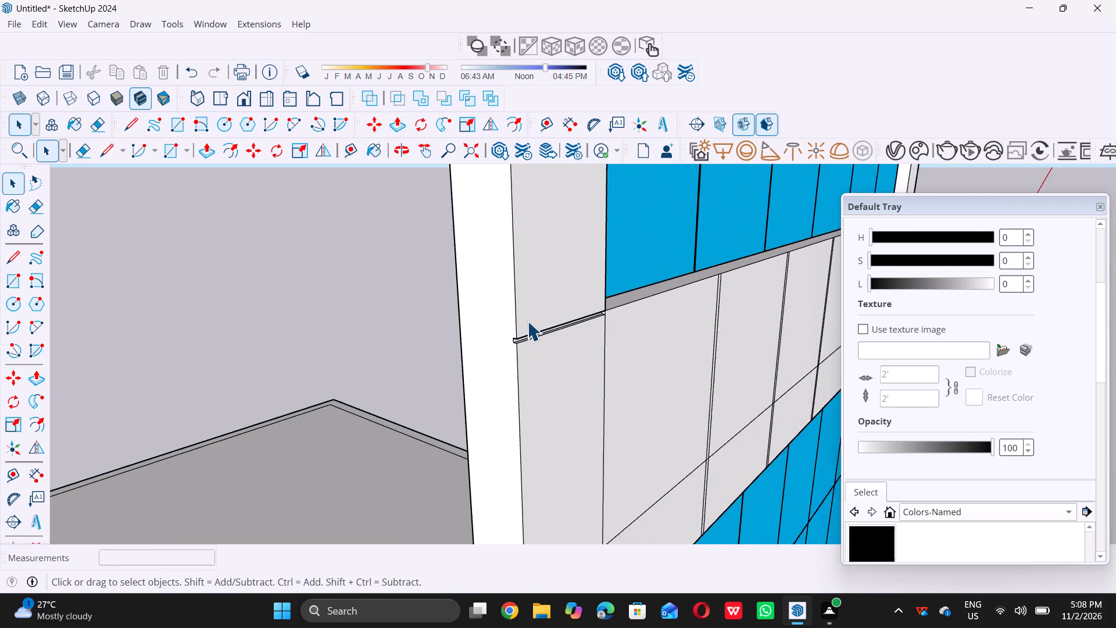
scroll(527, 321, "down", 10)
middle_click_drag(658, 356, 589, 354)
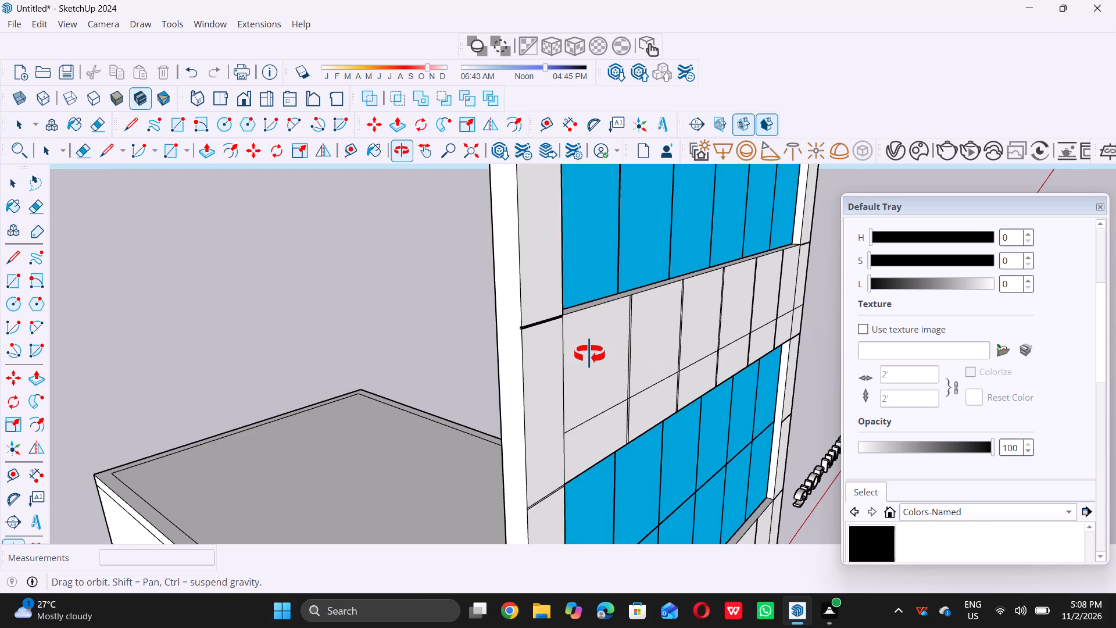
middle_click_drag(589, 354, 571, 357)
middle_click(571, 357)
scroll(533, 402, "up", 1)
scroll(516, 392, "down", 2)
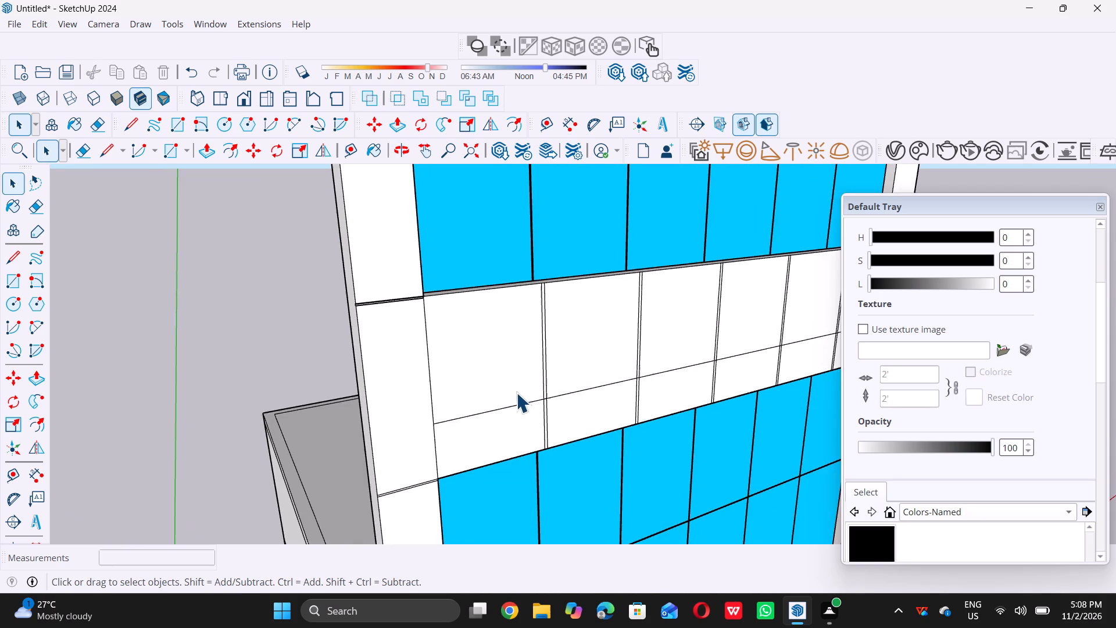
scroll(516, 392, "down", 3)
scroll(516, 403, "up", 6)
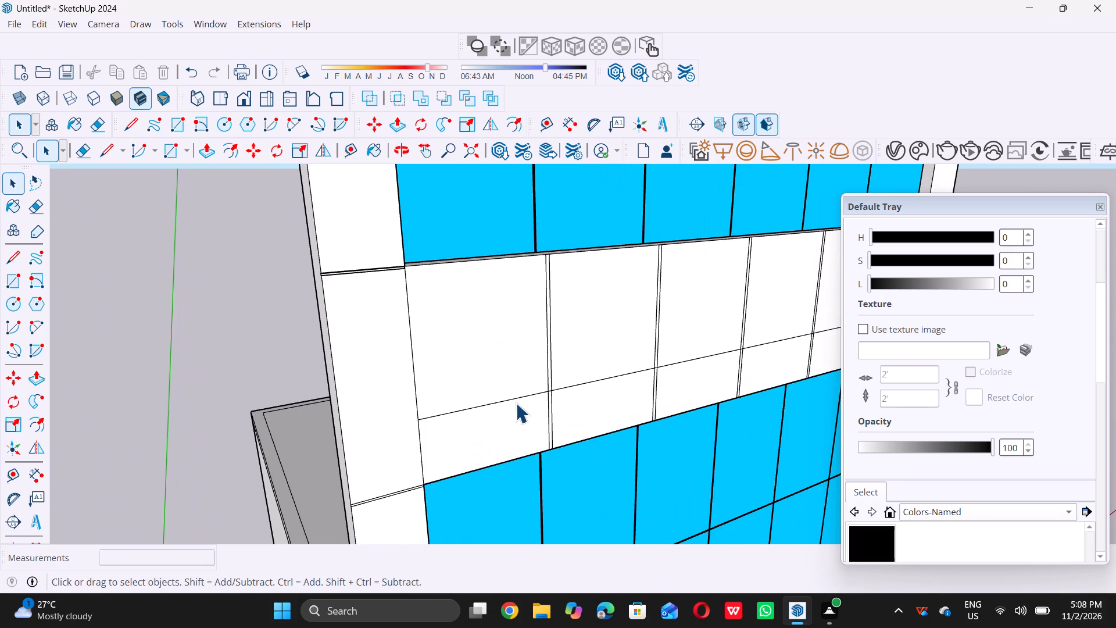
key("e")
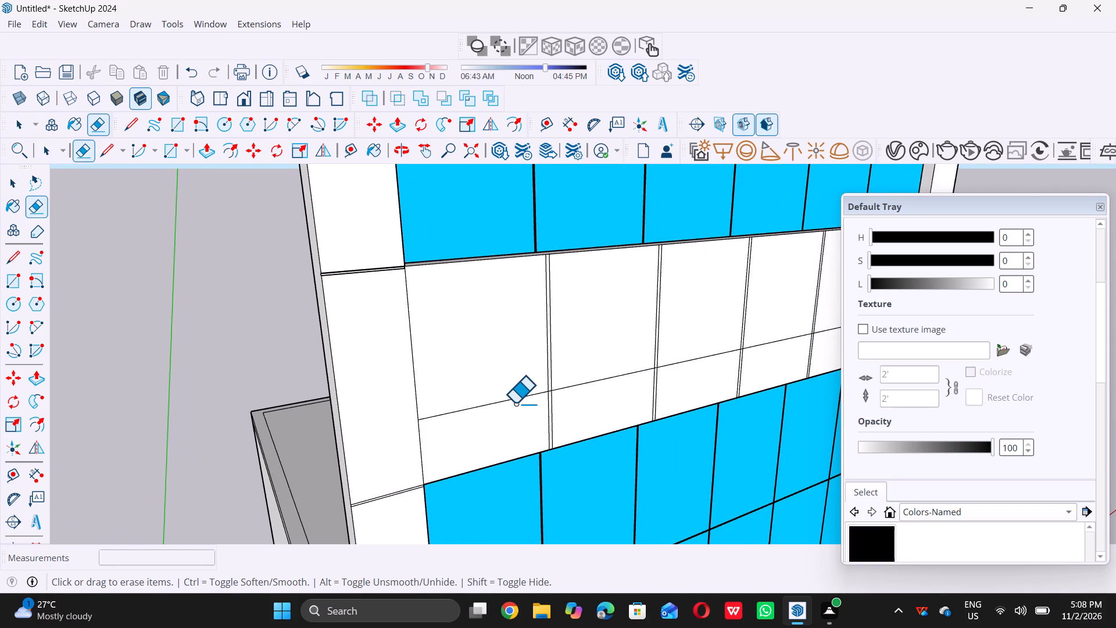
triple_click(513, 400)
triple_click(573, 385)
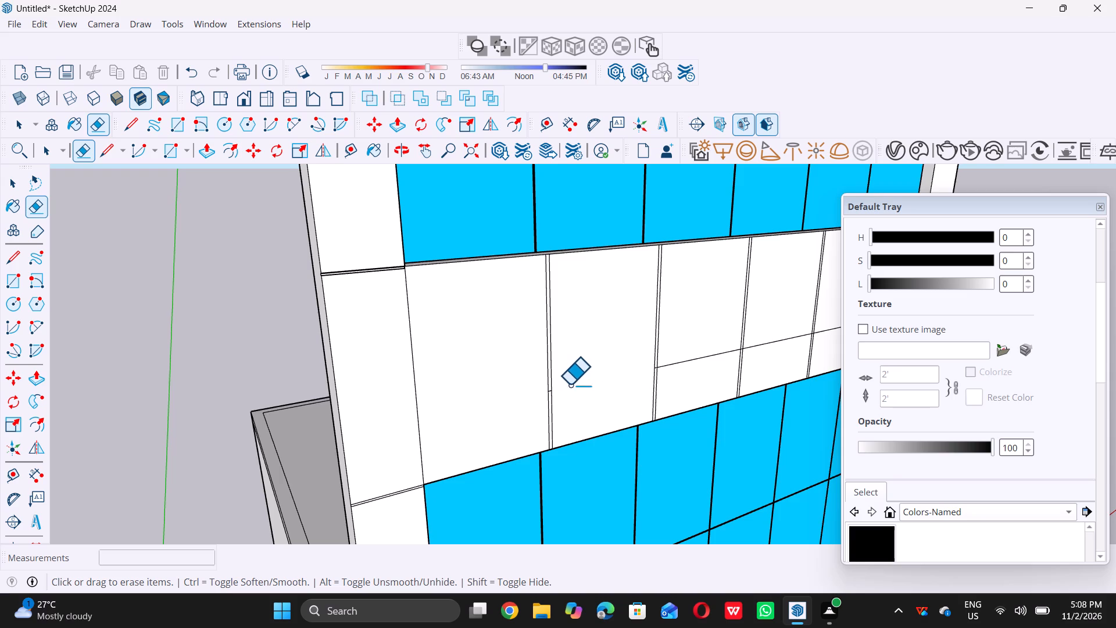
Erase the rest of that horizontal line across the remaining four panels of the wall band below the middle window.
scroll(518, 401, "down", 16)
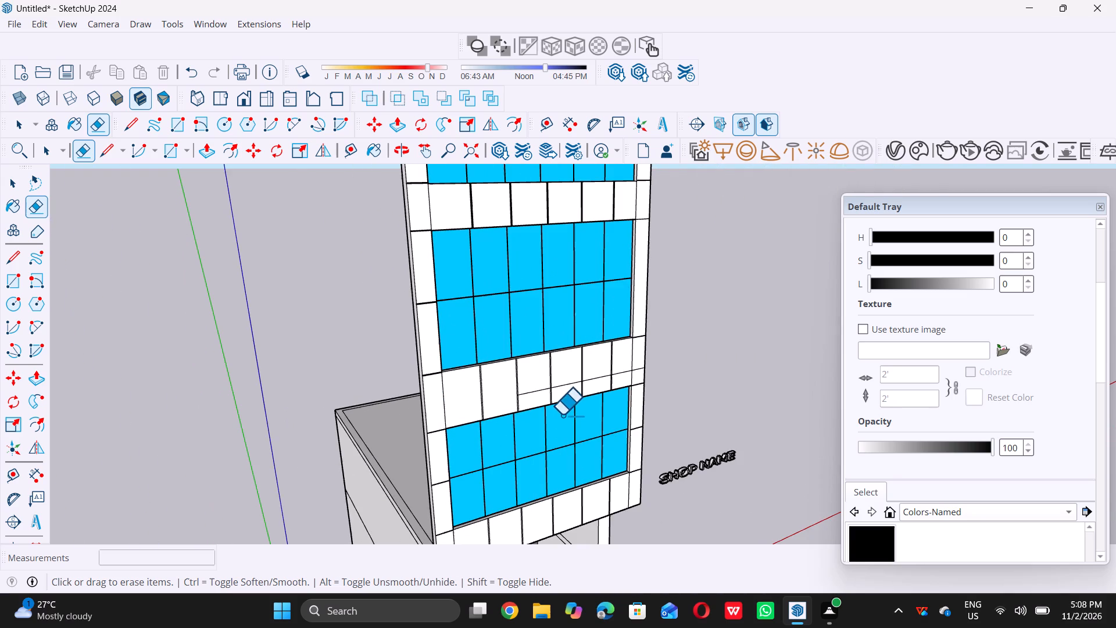
scroll(552, 397, "up", 4)
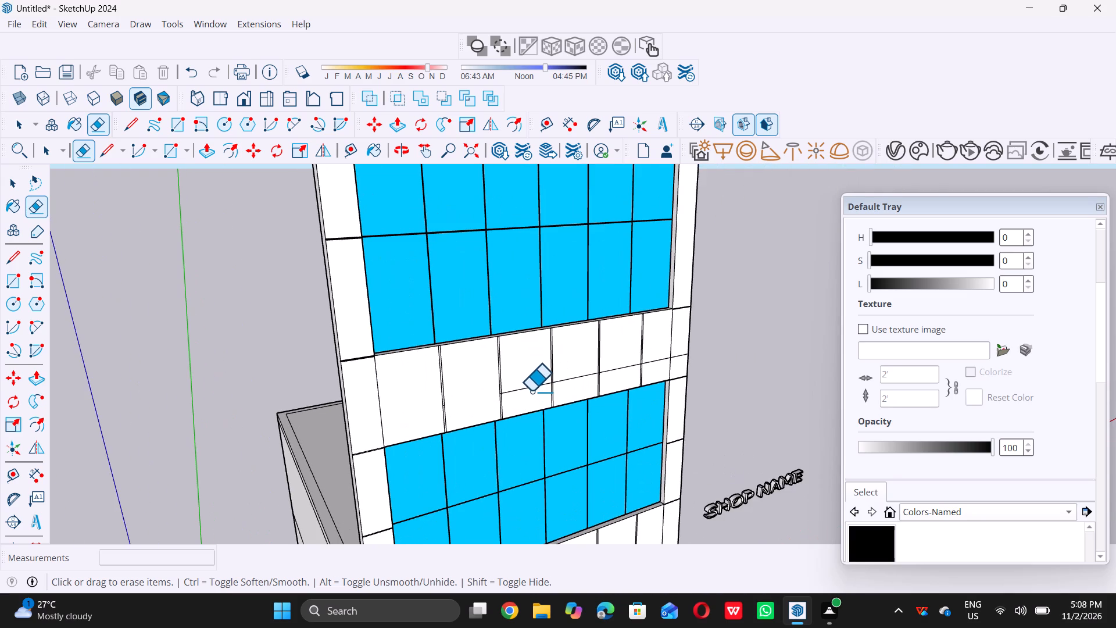
left_click(531, 388)
left_click(577, 374)
left_click(578, 376)
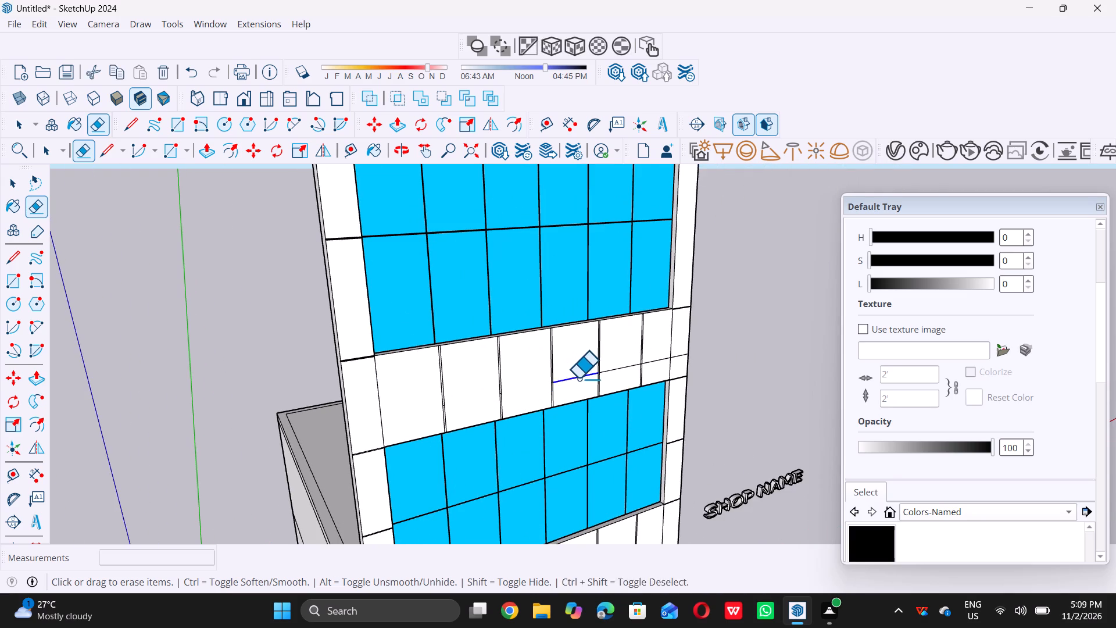
left_click(620, 371)
left_click(623, 369)
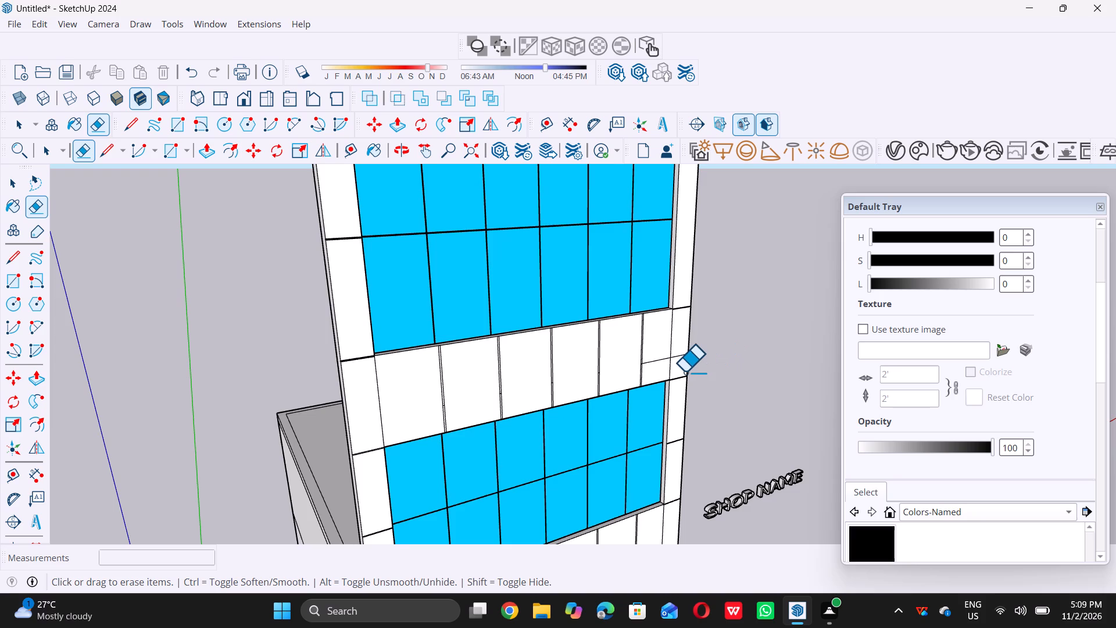
scroll(667, 365, "up", 5)
left_click(650, 358)
Erase the short leftover line inside the fifth vertical joint strip from the left in the band below the middle window.
scroll(625, 371, "up", 3)
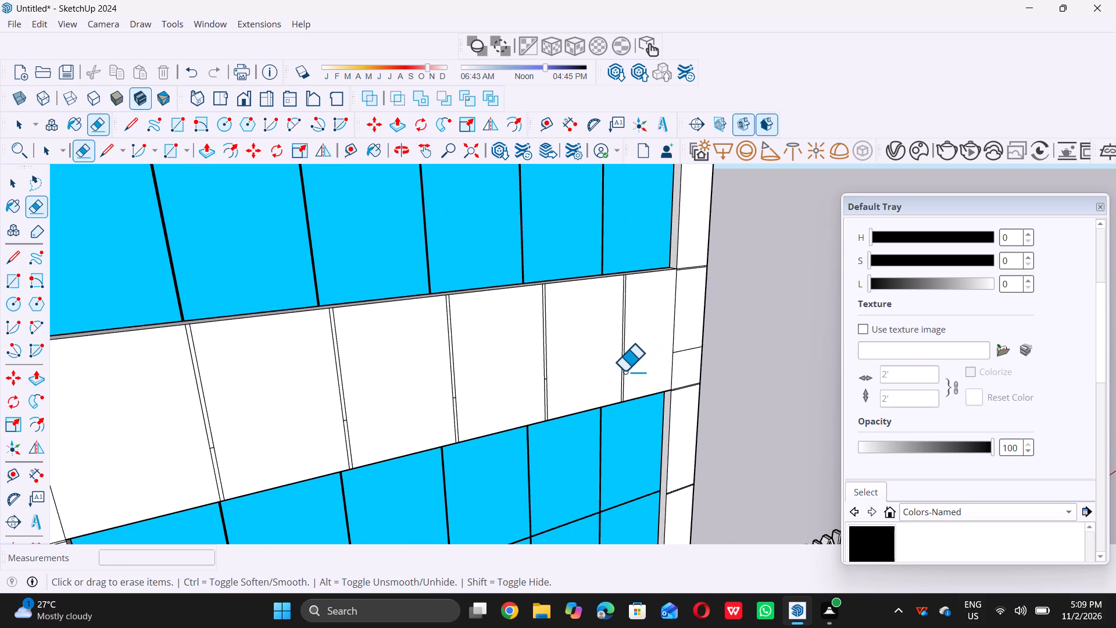
scroll(624, 371, "up", 11)
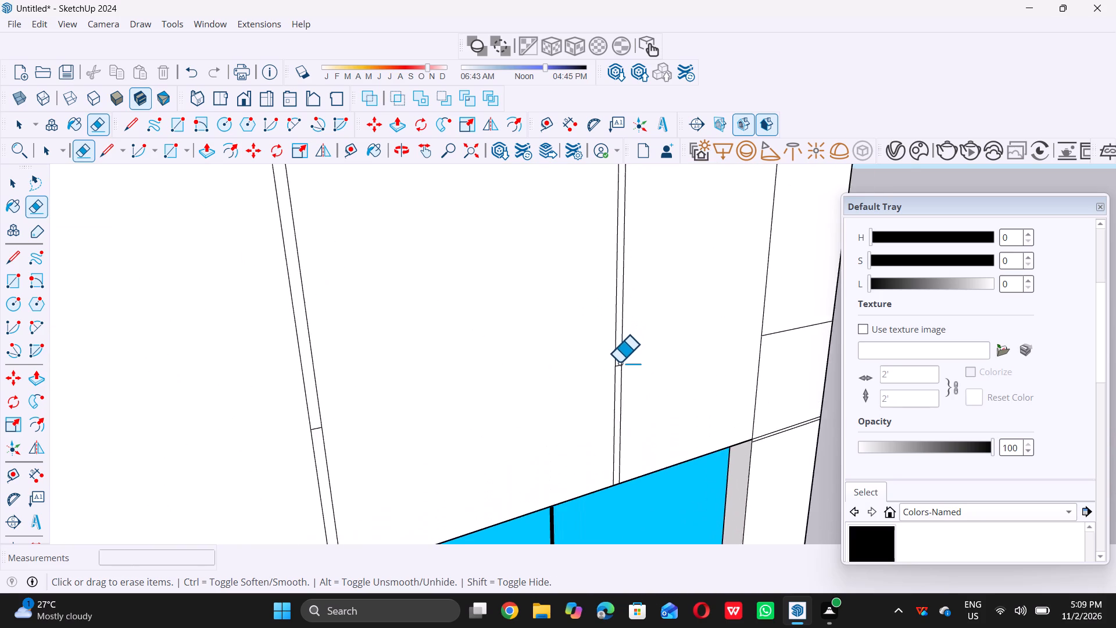
scroll(615, 370, "up", 17)
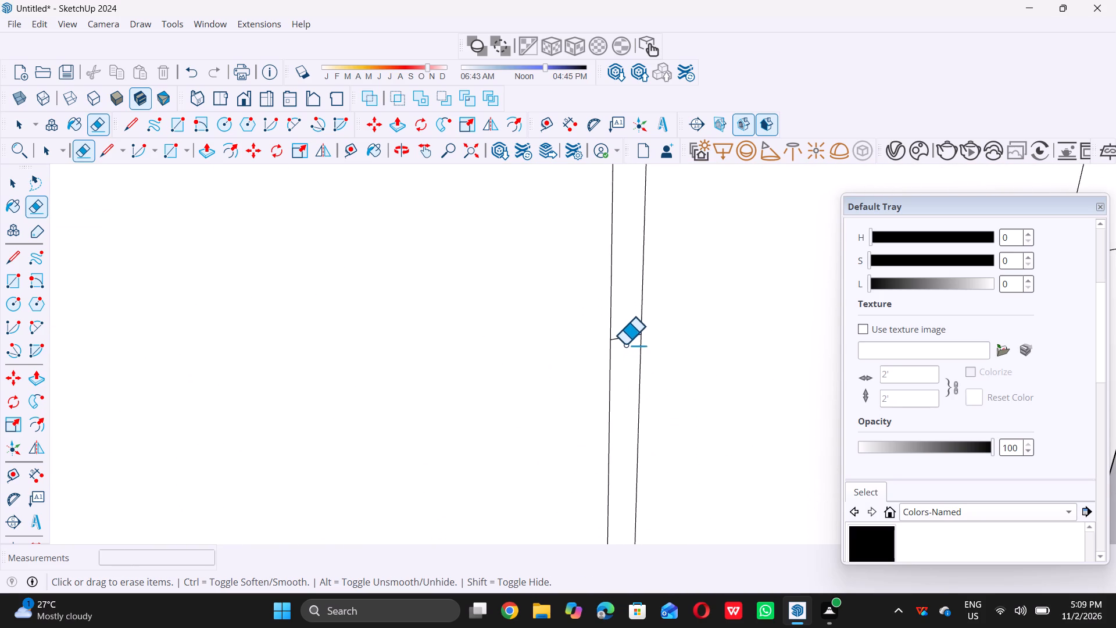
double_click(624, 337)
Erase the short leftover line inside the fourth vertical joint strip from the left in the band below the middle window.
scroll(628, 340, "down", 15)
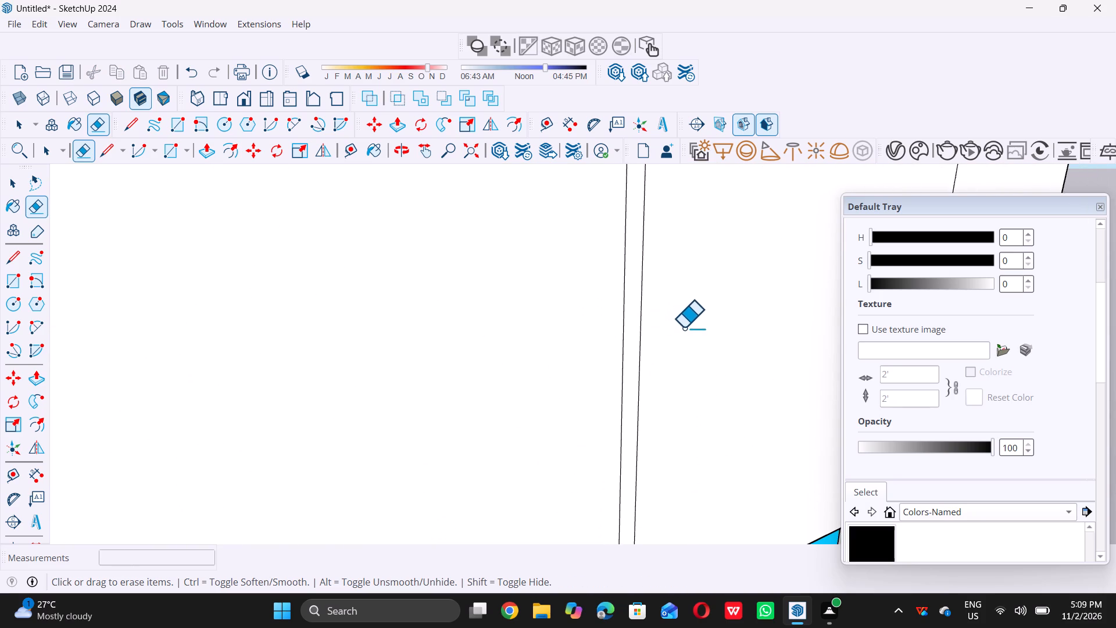
scroll(684, 327, "down", 20)
scroll(684, 327, "down", 2)
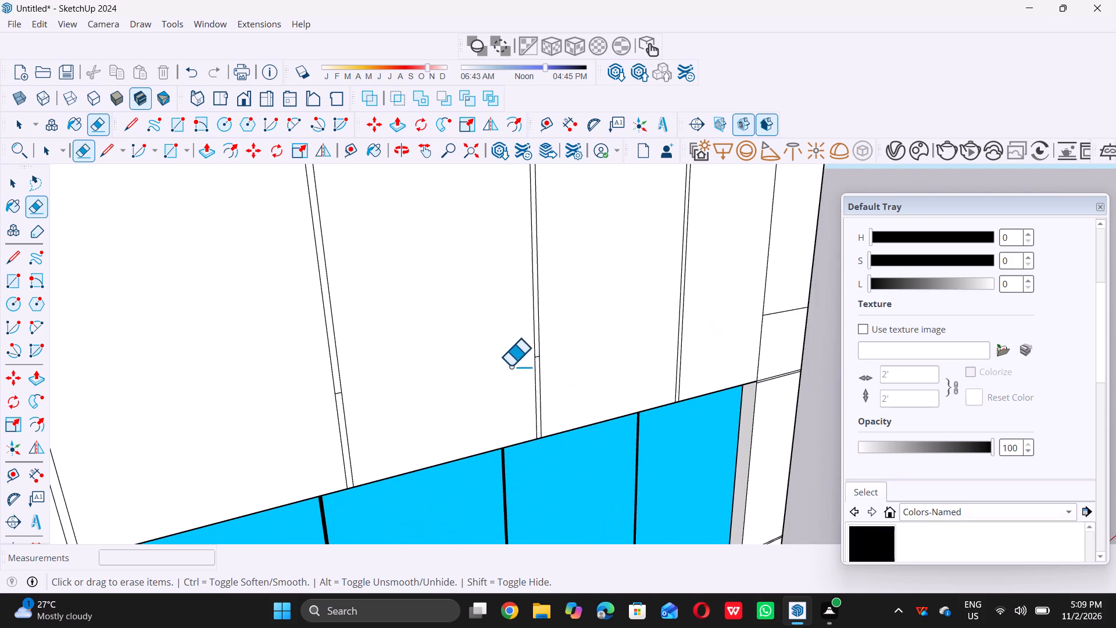
scroll(510, 366, "up", 9)
scroll(559, 352, "up", 9)
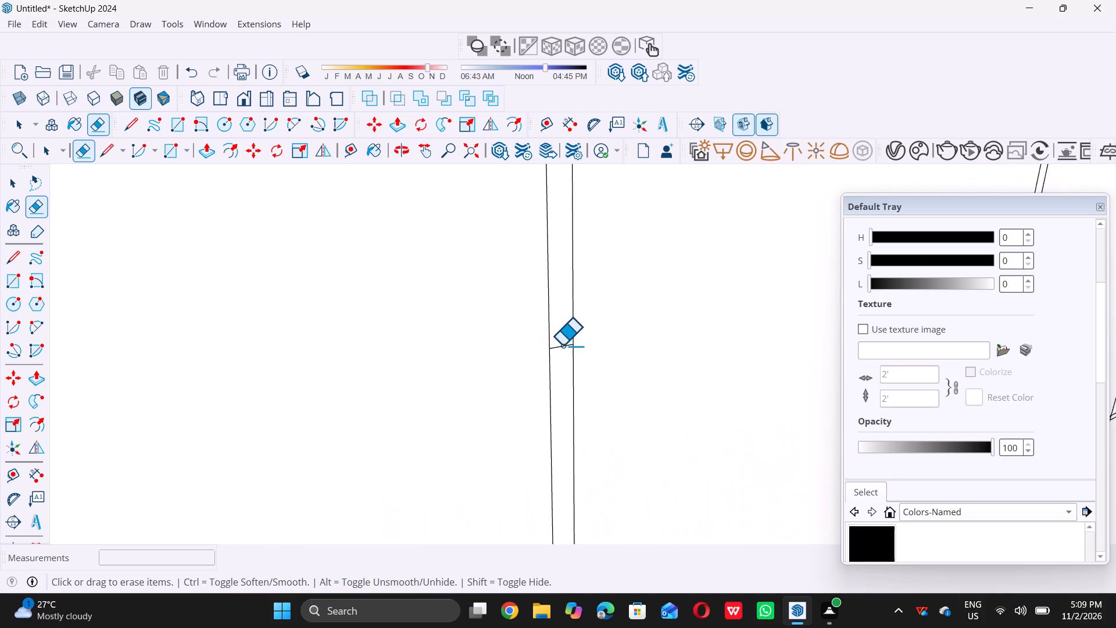
triple_click(561, 344)
Erase the short leftover line inside the third vertical joint strip from the left in the band below the middle window.
scroll(559, 349, "down", 17)
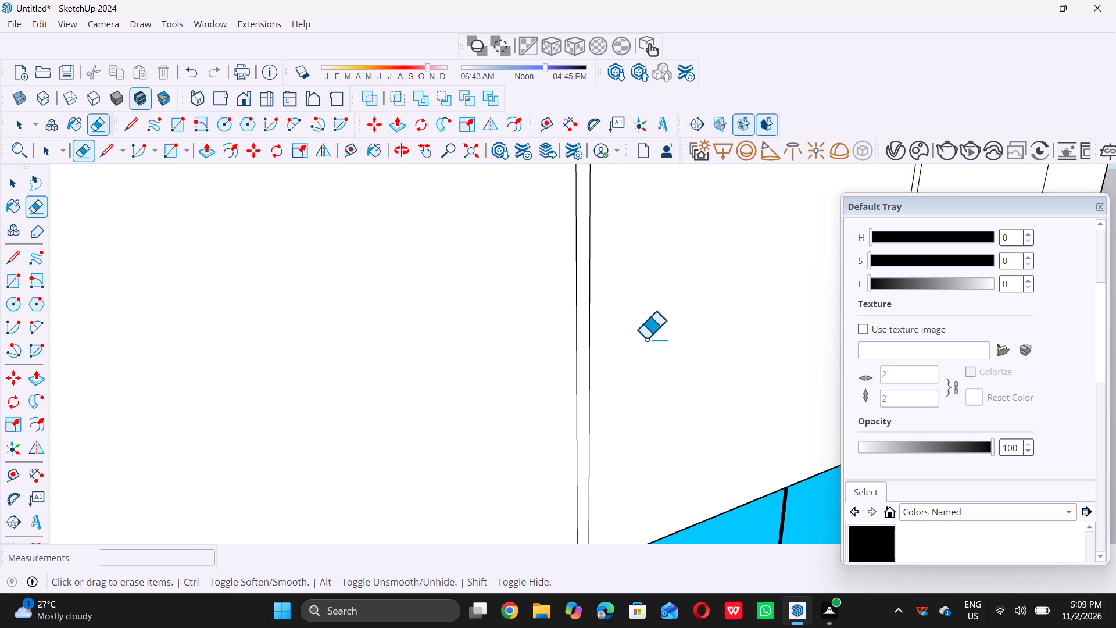
scroll(646, 338, "down", 15)
scroll(510, 378, "up", 5)
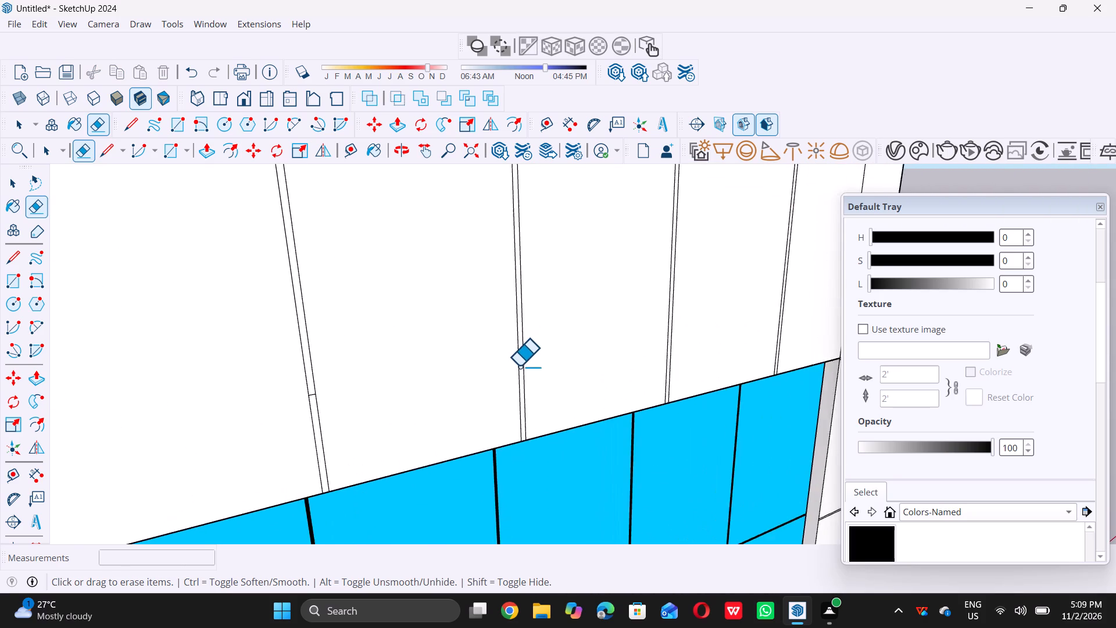
scroll(519, 366, "up", 17)
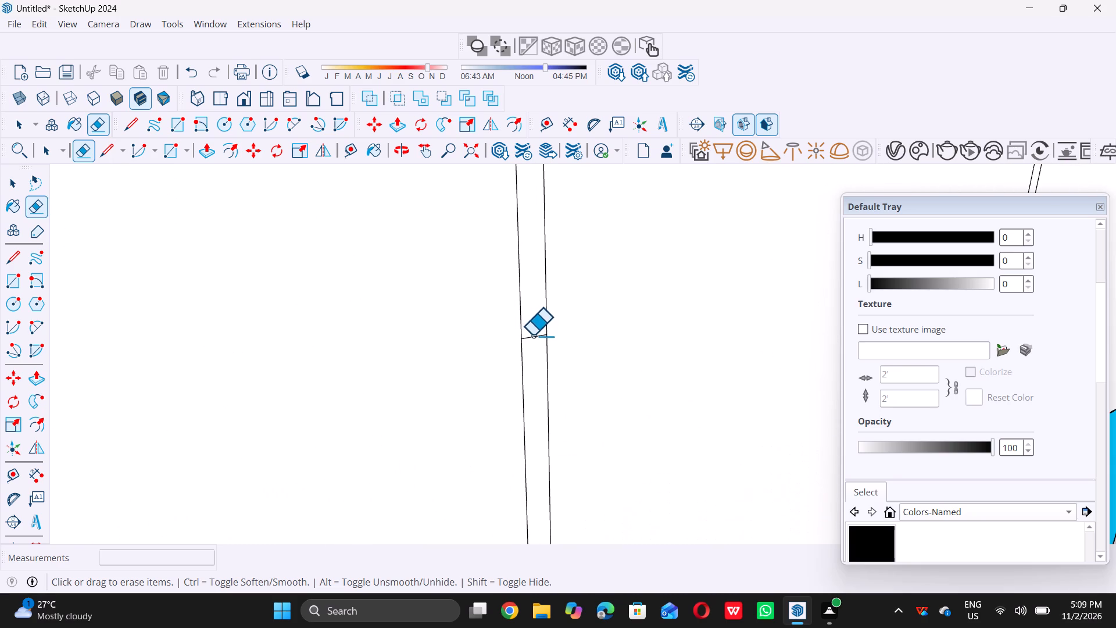
triple_click(532, 336)
Erase the short leftover line inside the second vertical joint strip from the left in the band below the middle window.
scroll(534, 337, "down", 13)
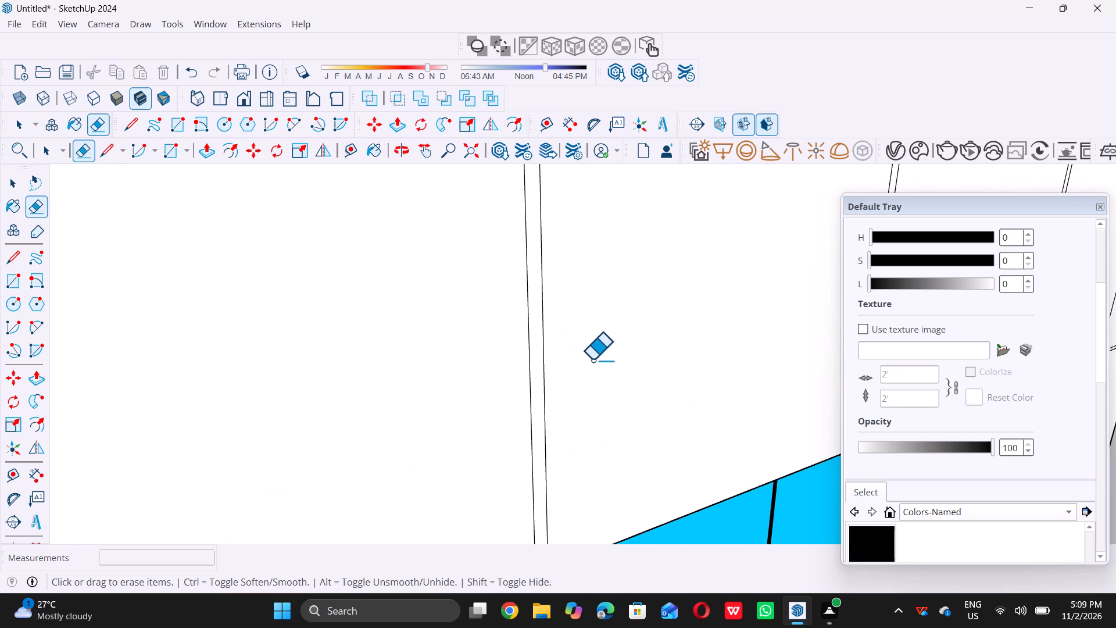
scroll(592, 359, "down", 14)
scroll(462, 388, "up", 5)
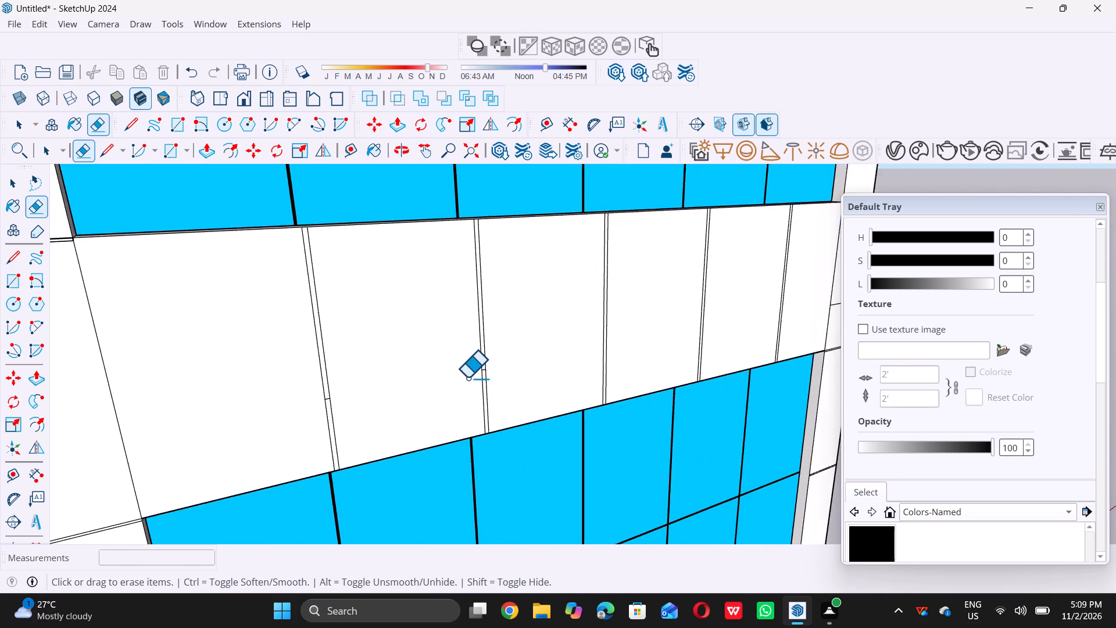
scroll(478, 369, "up", 12)
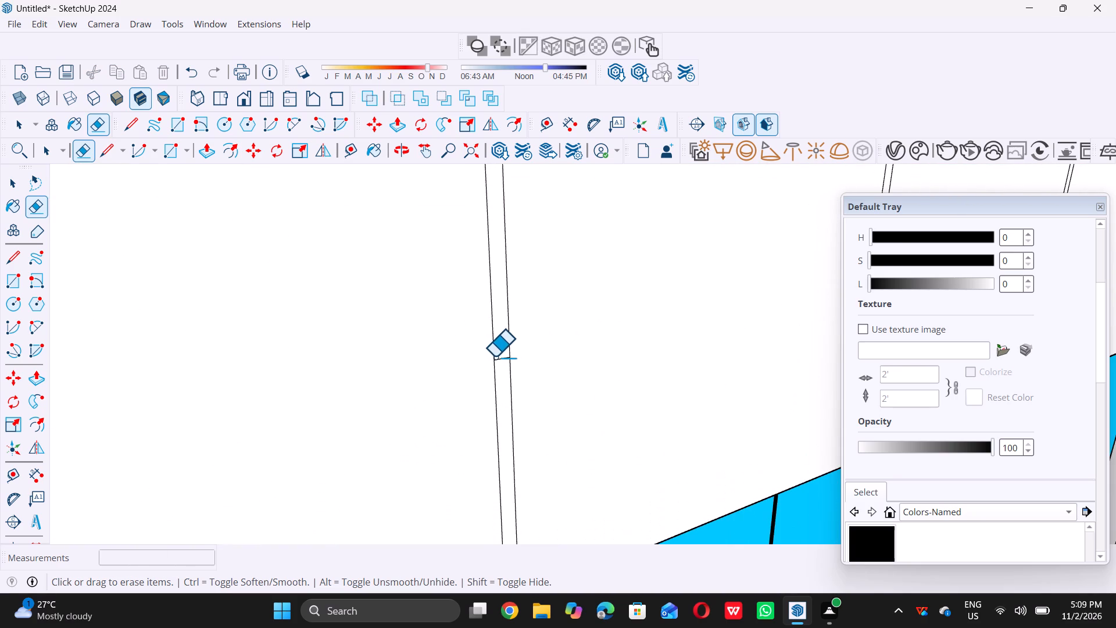
left_click(500, 358)
Erase the short leftover line inside the first vertical joint strip from the left in the band below the middle window.
scroll(500, 359, "down", 12)
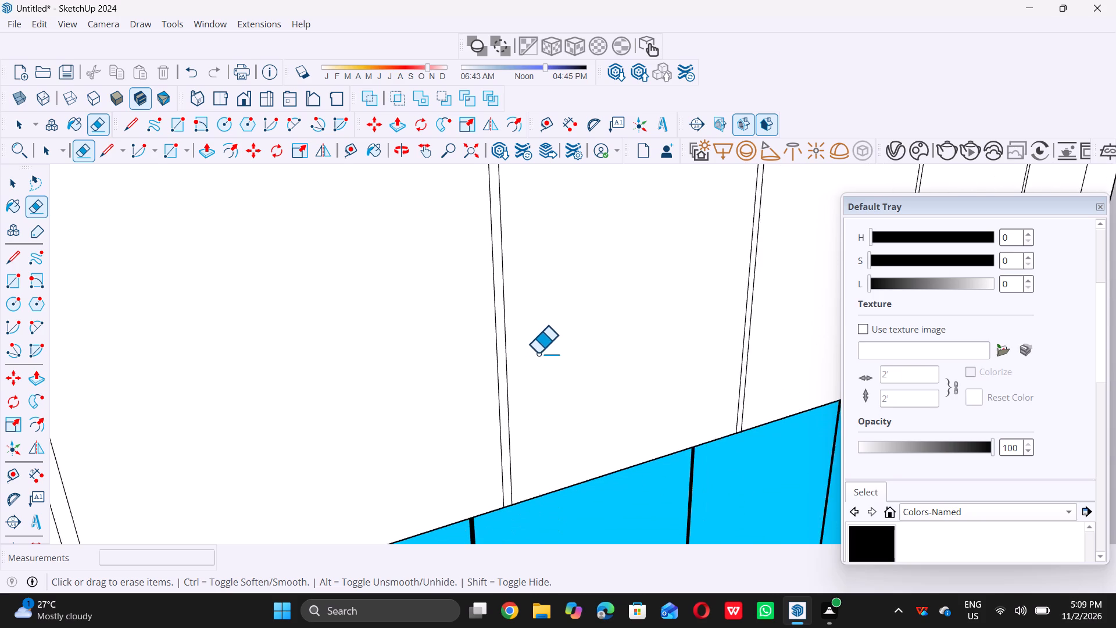
scroll(538, 353, "down", 13)
scroll(435, 387, "up", 14)
scroll(435, 374, "up", 8)
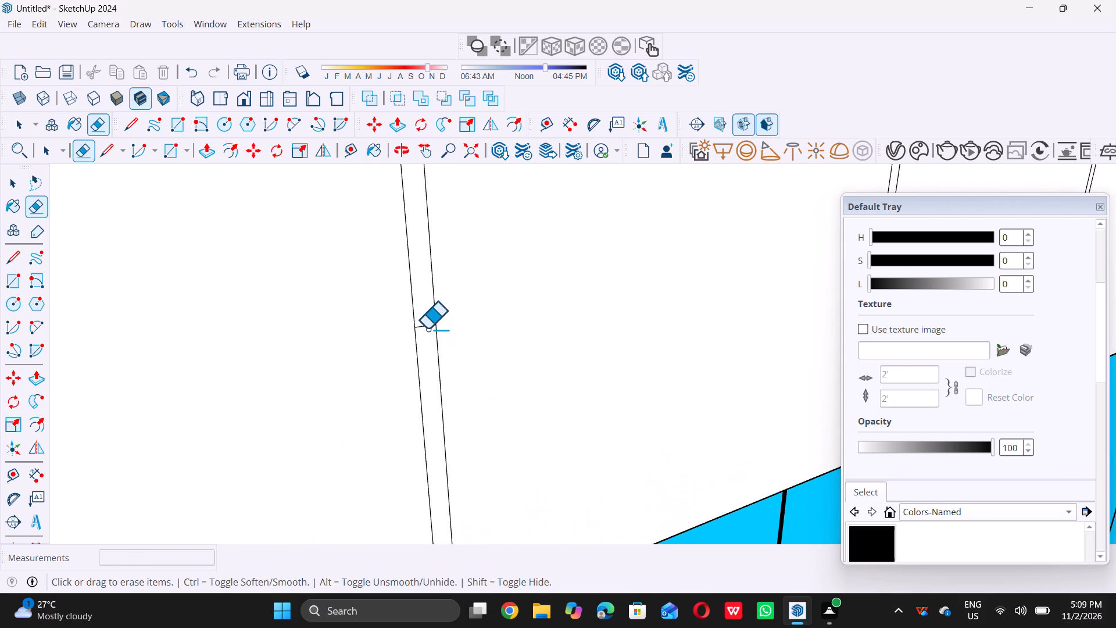
left_click(423, 324)
left_click(422, 326)
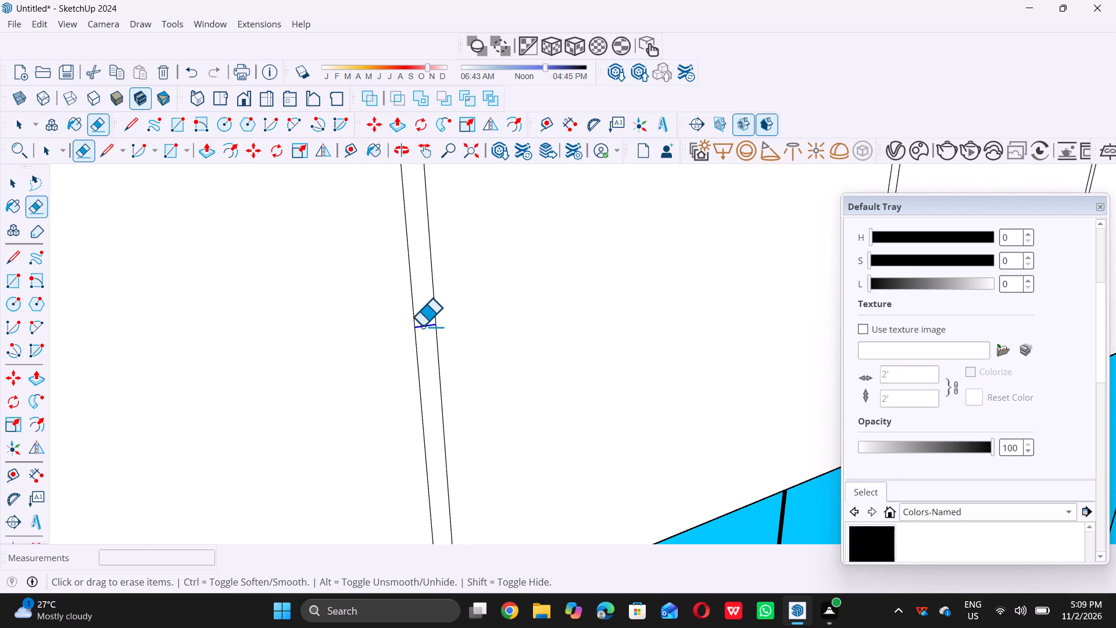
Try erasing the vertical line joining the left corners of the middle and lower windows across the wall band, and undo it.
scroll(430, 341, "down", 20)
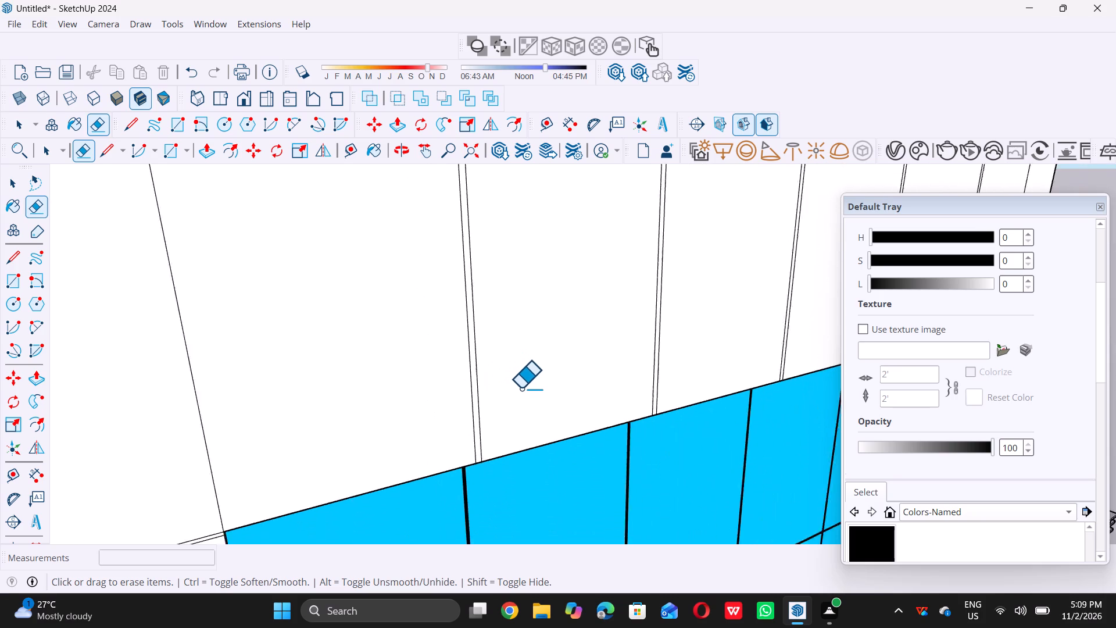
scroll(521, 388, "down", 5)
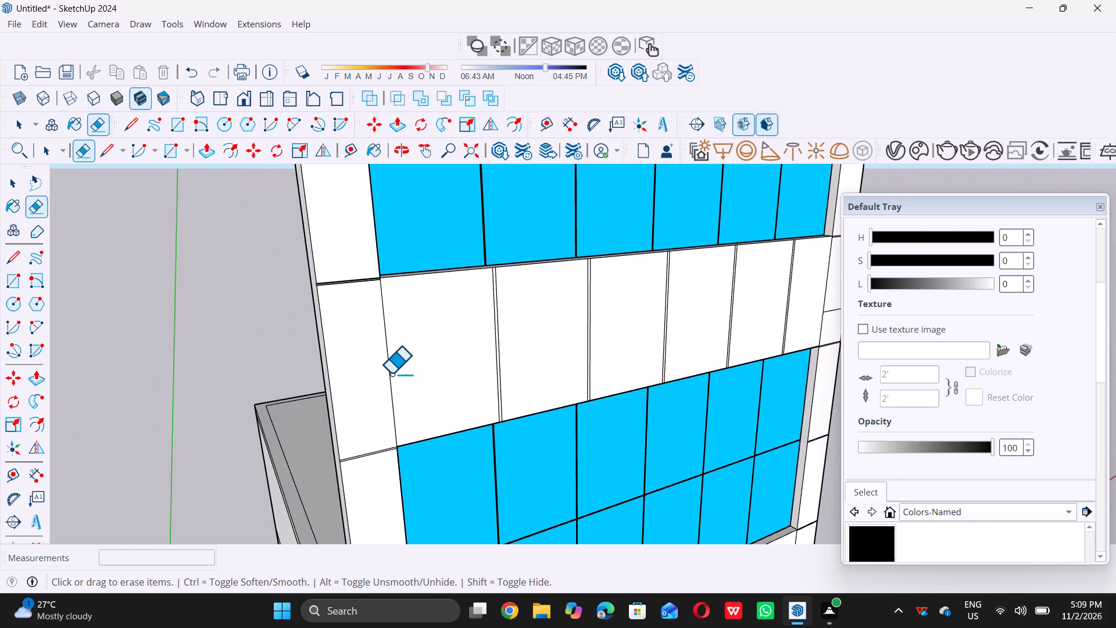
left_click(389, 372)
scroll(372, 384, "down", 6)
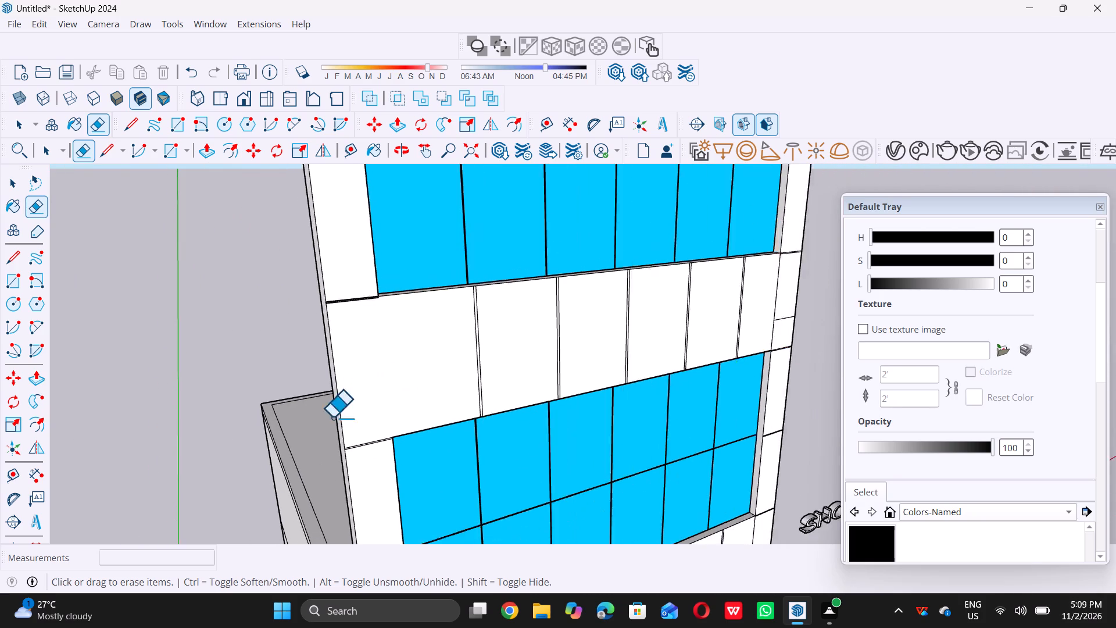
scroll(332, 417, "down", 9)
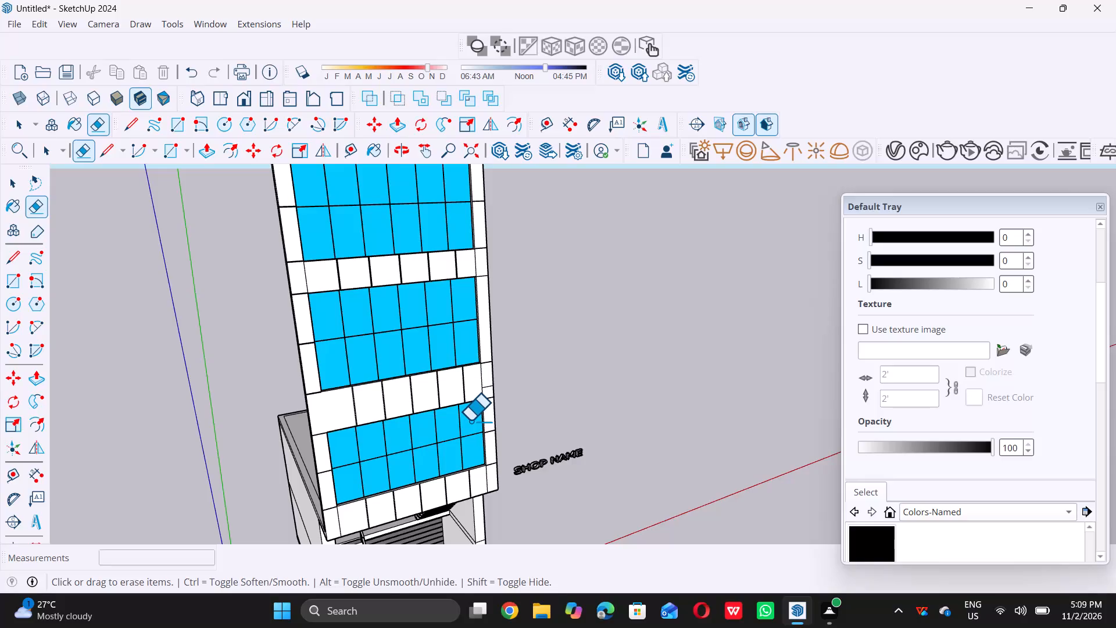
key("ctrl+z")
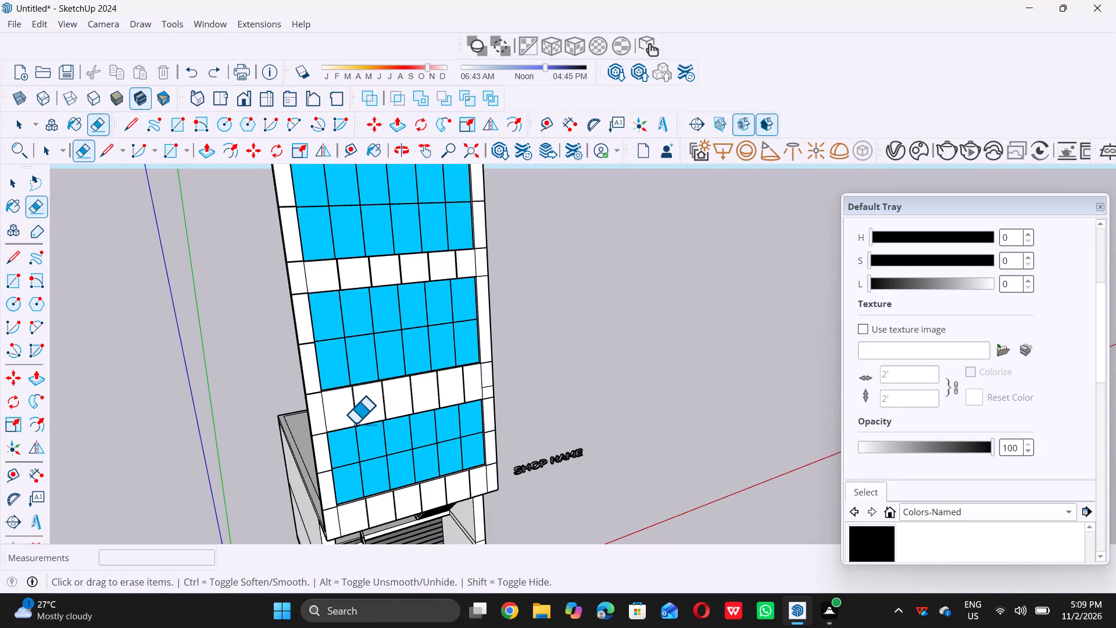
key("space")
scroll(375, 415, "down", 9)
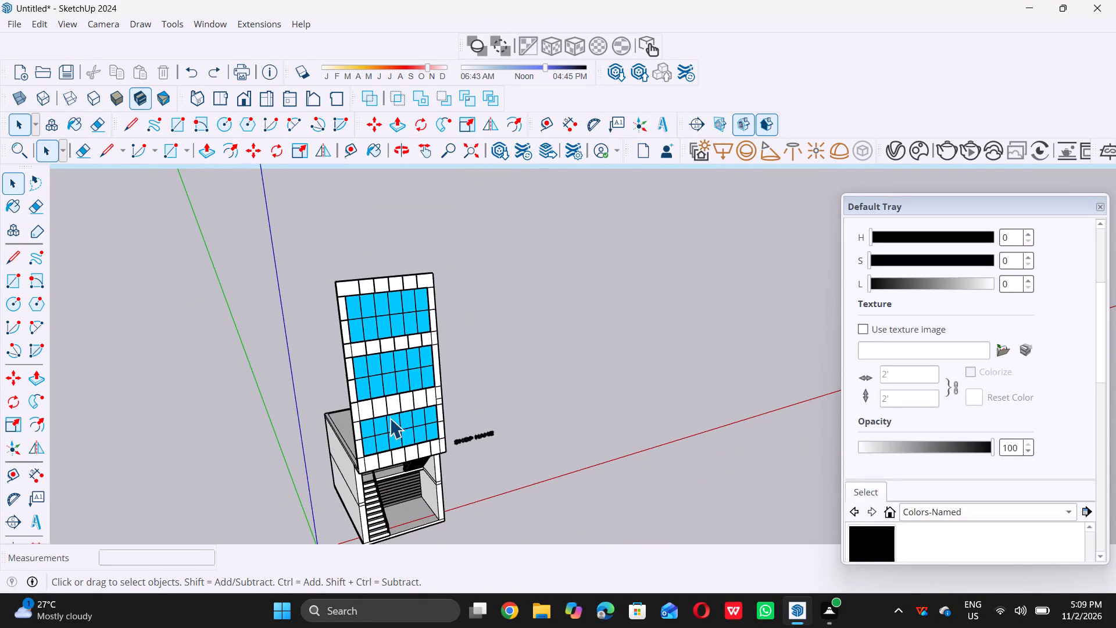
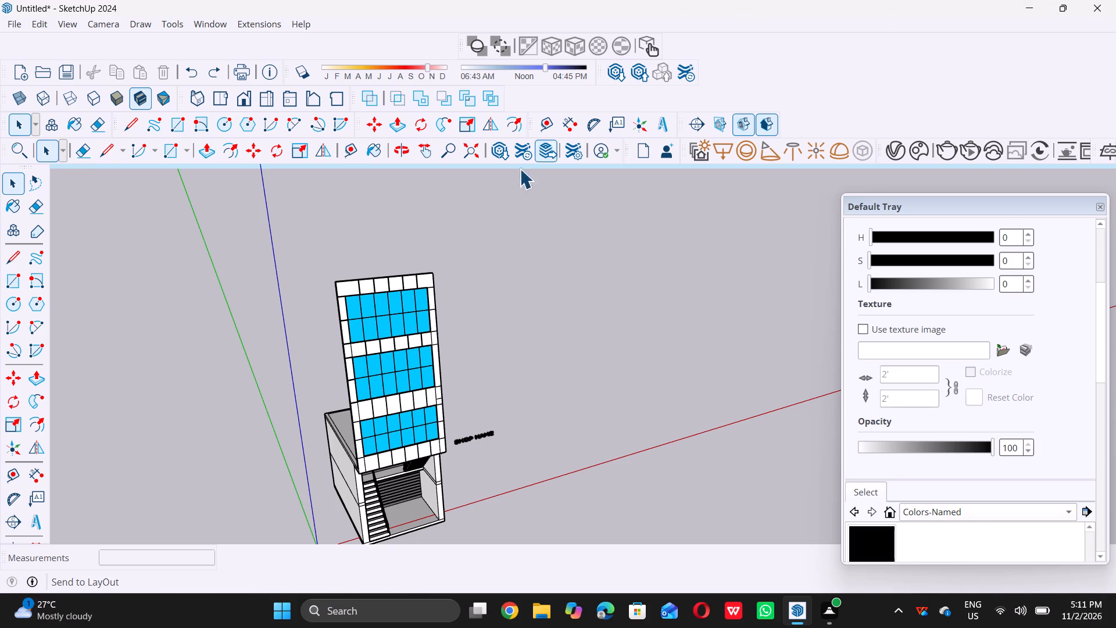
Examine the tower facade's window rows and wall bands to locate the joint strips still flush with the wall.
scroll(593, 220, "down", 10)
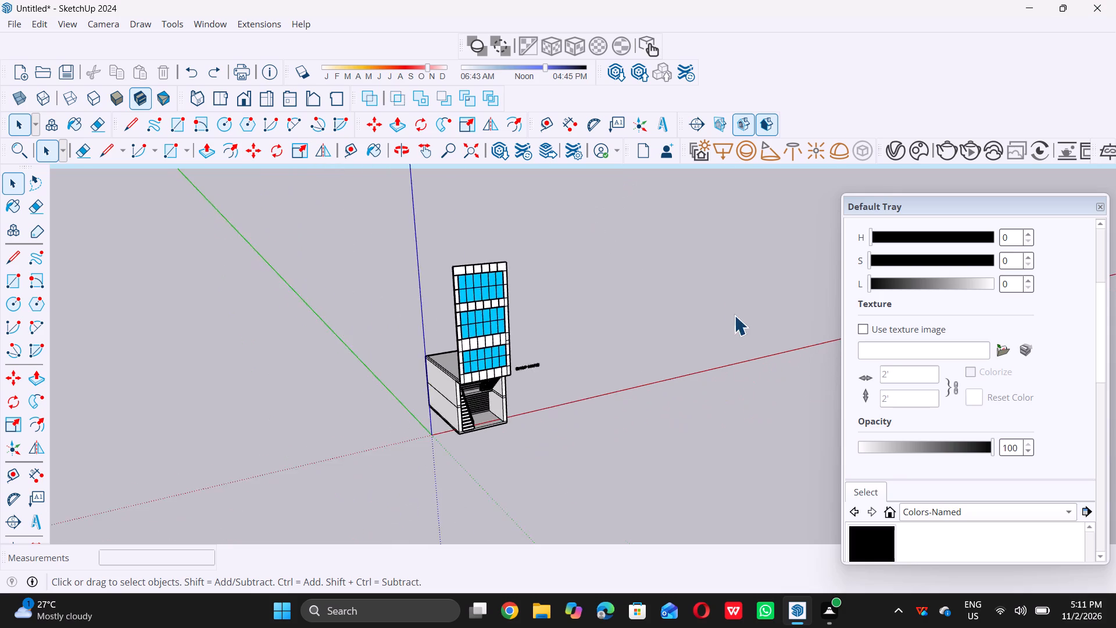
scroll(734, 315, "down", 1)
scroll(524, 277, "down", 1)
middle_click_drag(573, 283, 557, 311)
scroll(548, 308, "up", 3)
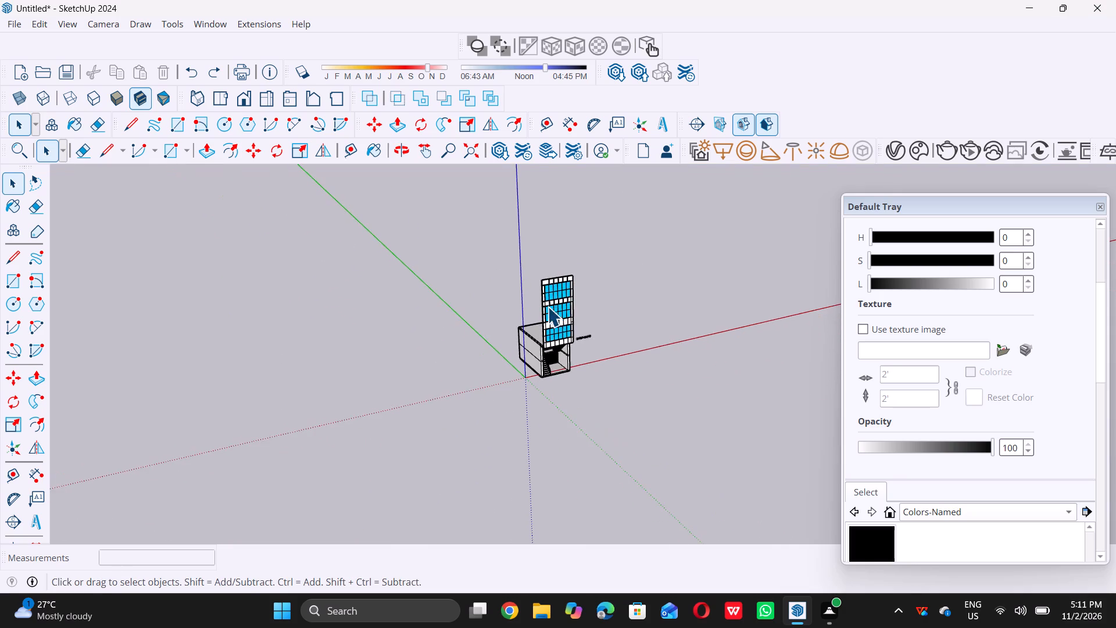
scroll(548, 306, "up", 20)
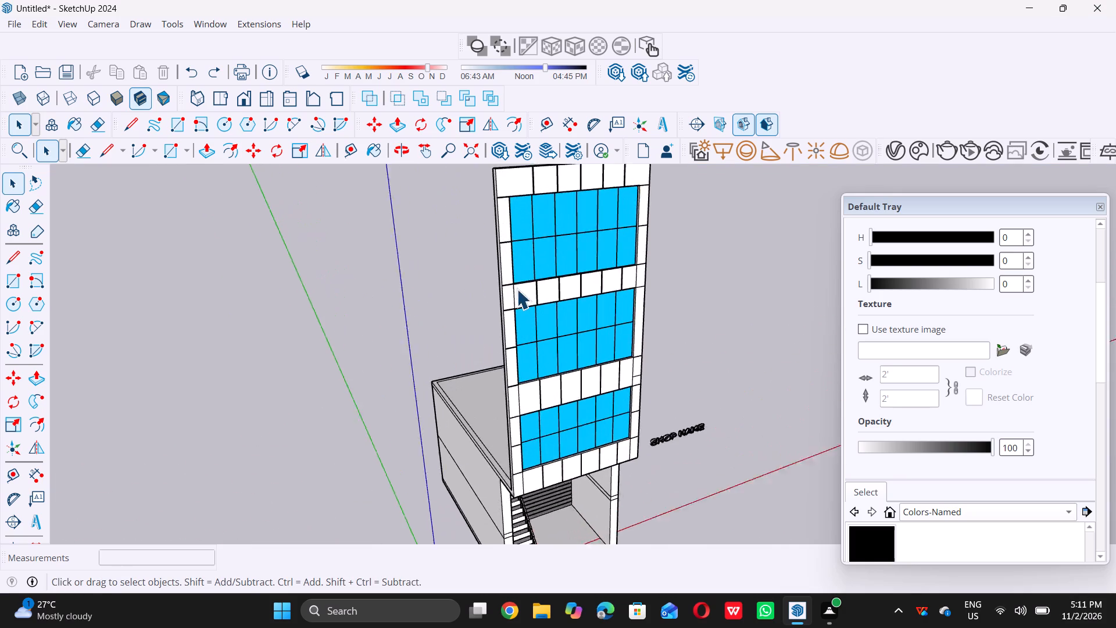
scroll(517, 289, "up", 3)
scroll(469, 301, "up", 5)
scroll(510, 304, "down", 4)
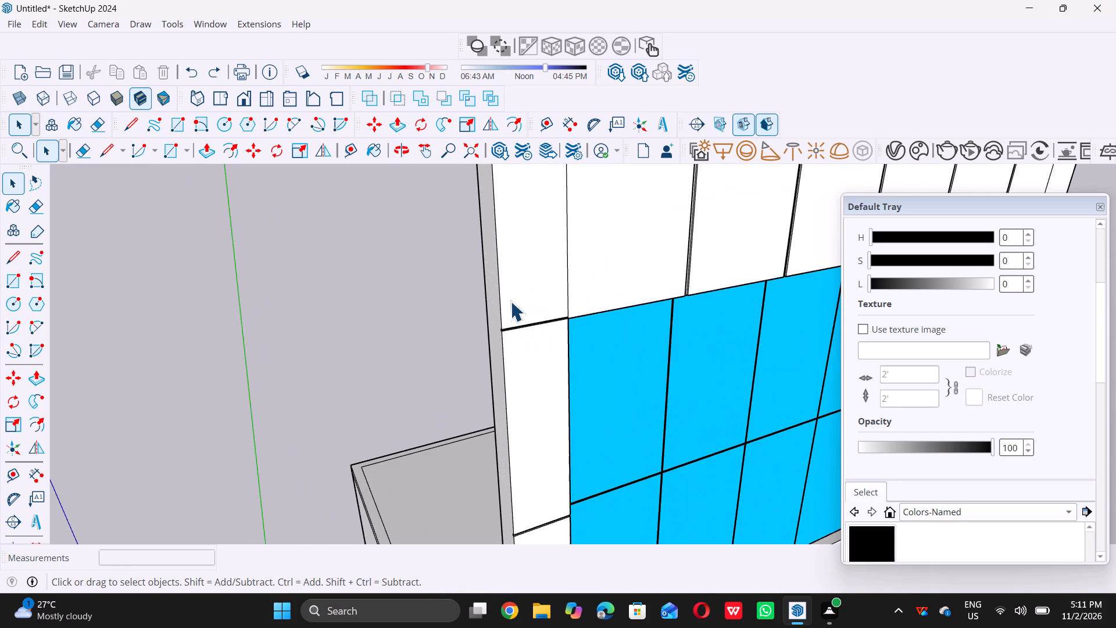
scroll(510, 301, "down", 16)
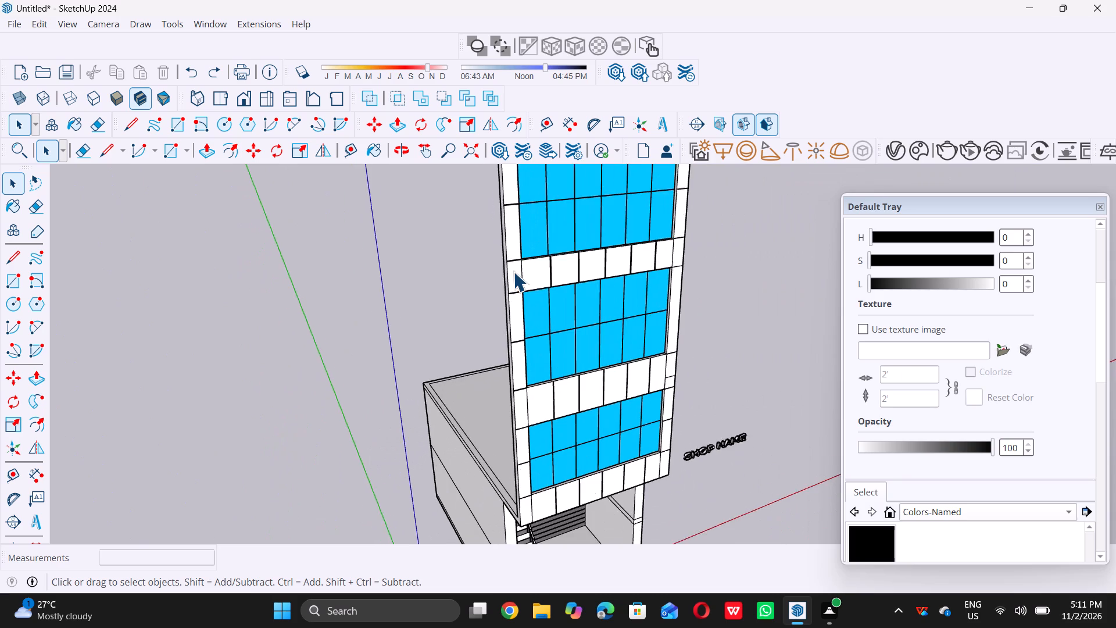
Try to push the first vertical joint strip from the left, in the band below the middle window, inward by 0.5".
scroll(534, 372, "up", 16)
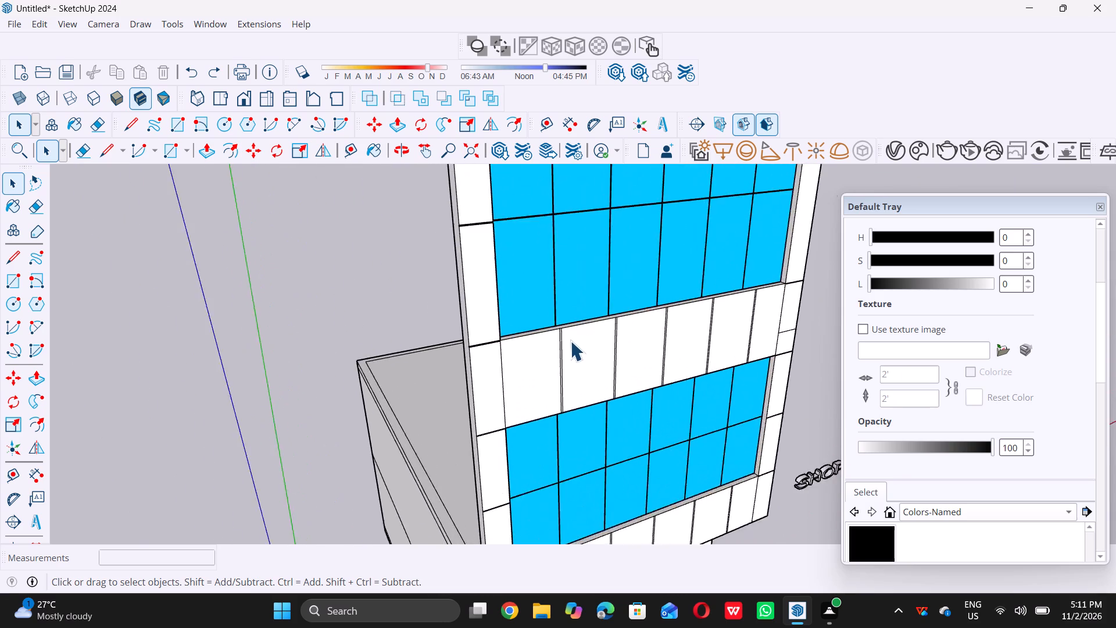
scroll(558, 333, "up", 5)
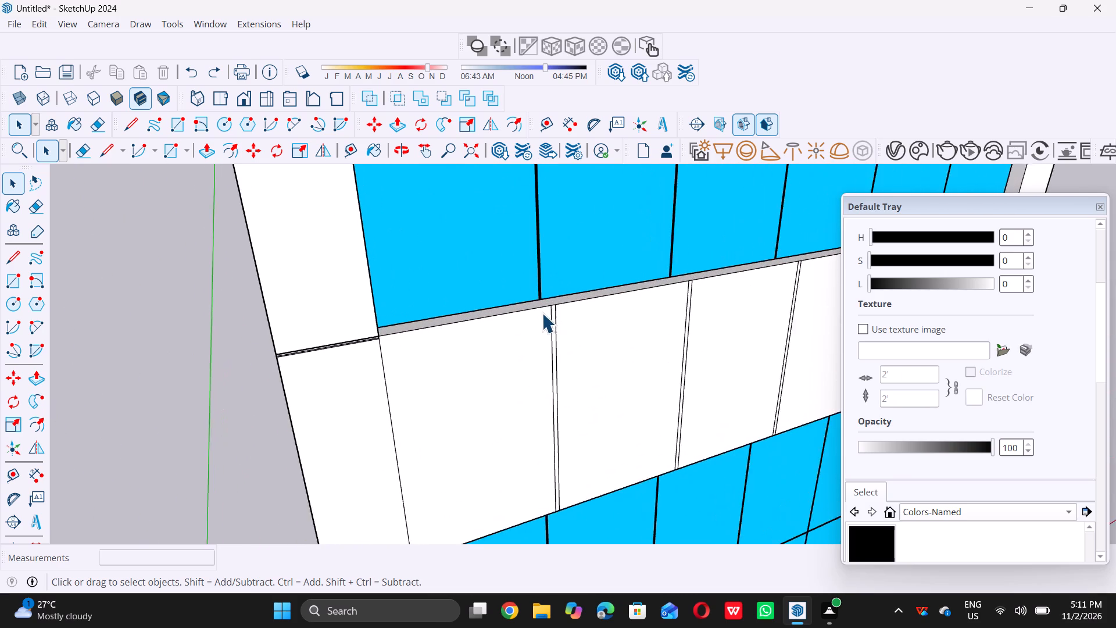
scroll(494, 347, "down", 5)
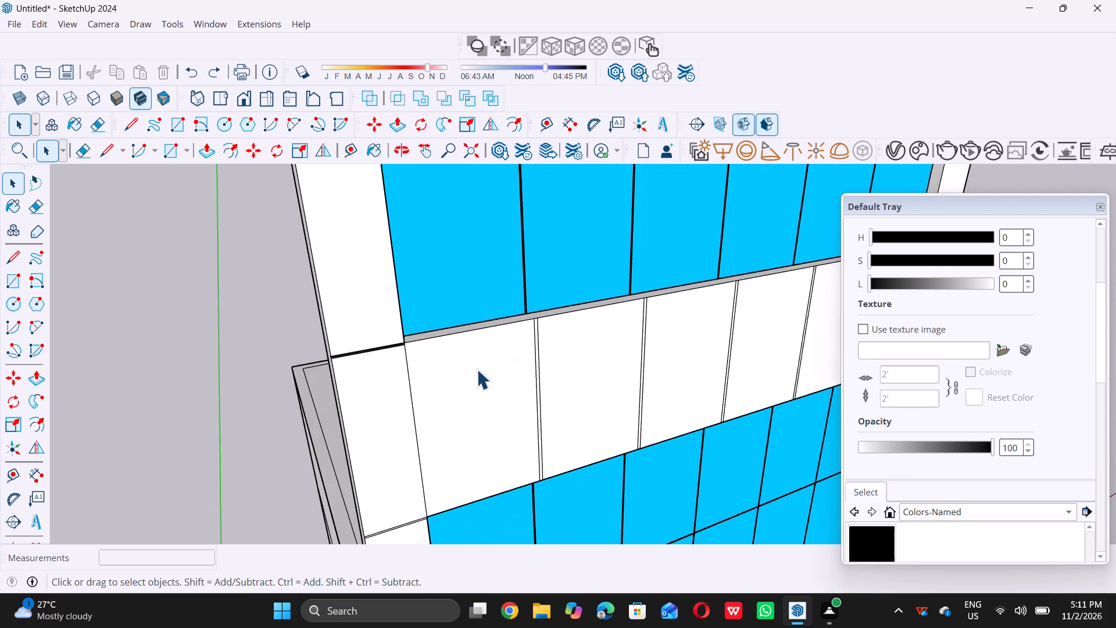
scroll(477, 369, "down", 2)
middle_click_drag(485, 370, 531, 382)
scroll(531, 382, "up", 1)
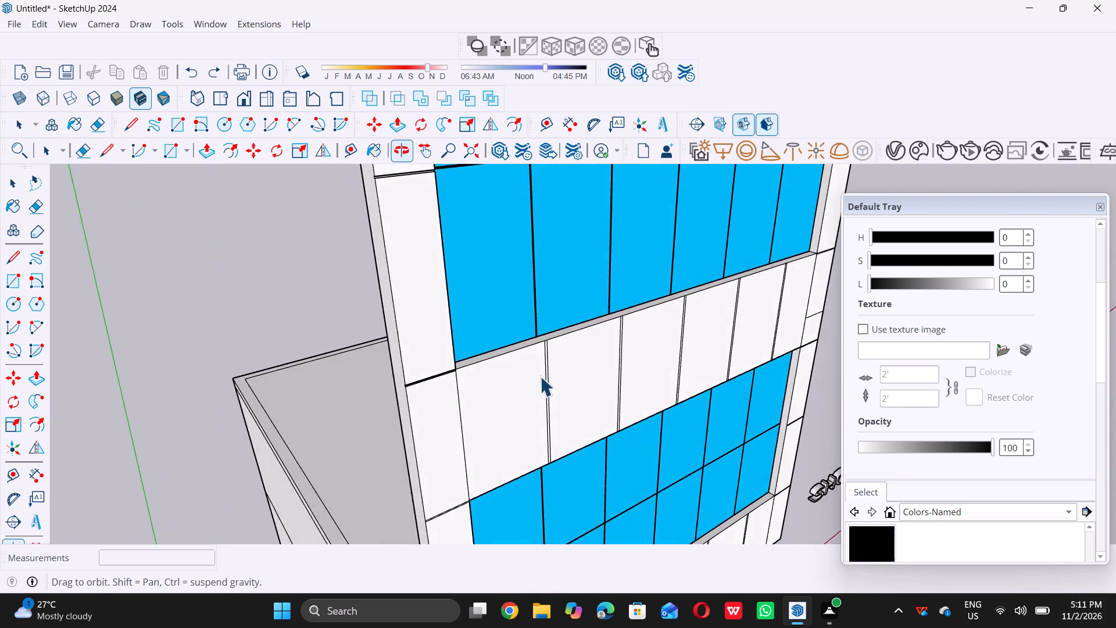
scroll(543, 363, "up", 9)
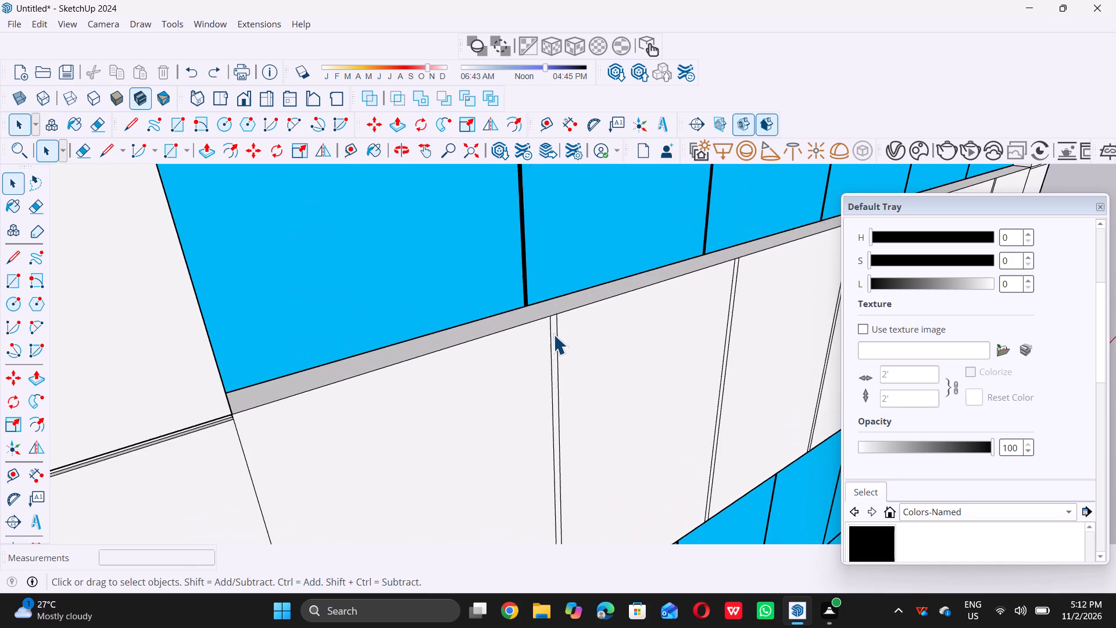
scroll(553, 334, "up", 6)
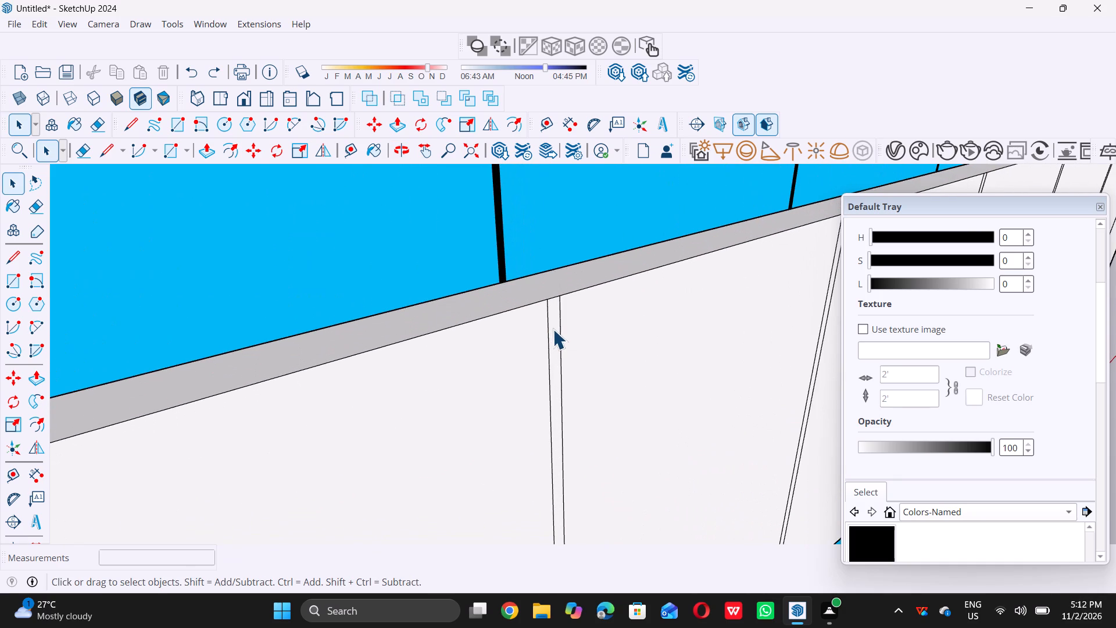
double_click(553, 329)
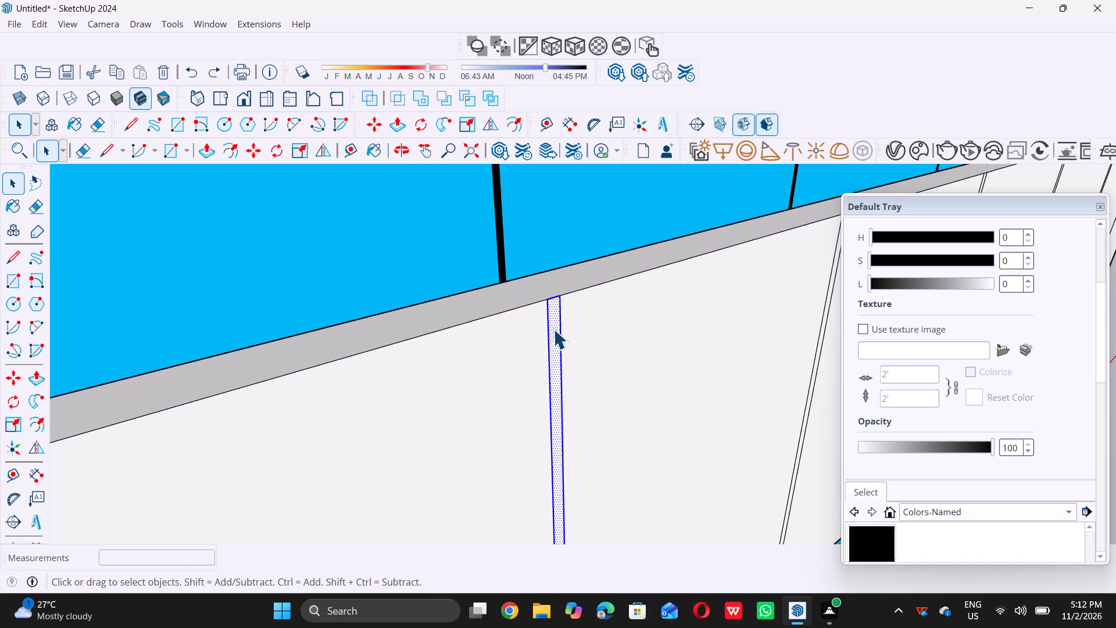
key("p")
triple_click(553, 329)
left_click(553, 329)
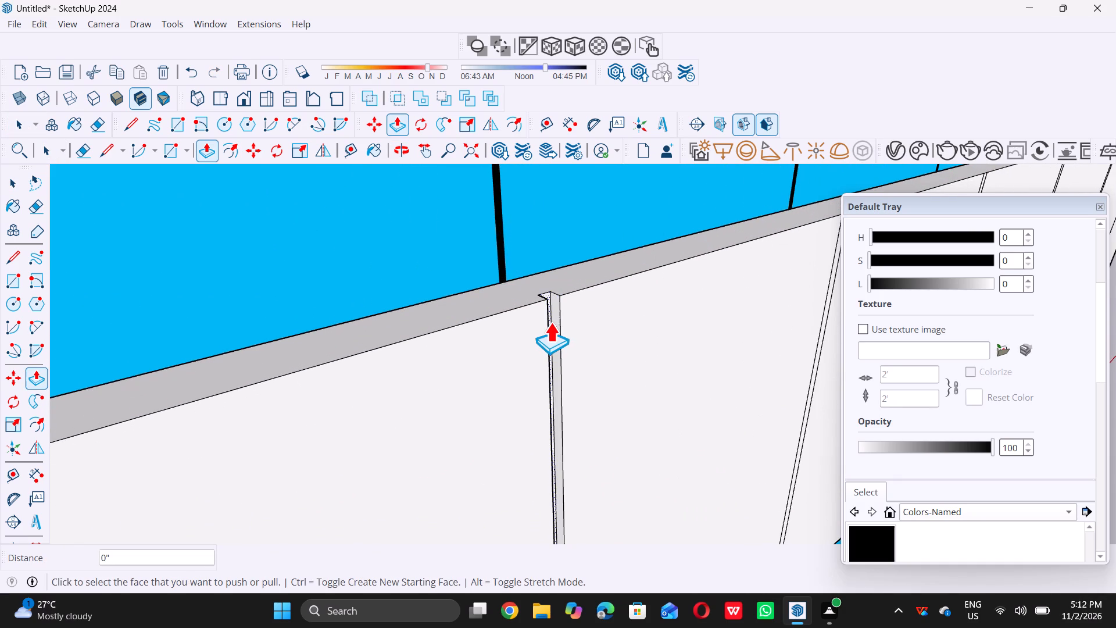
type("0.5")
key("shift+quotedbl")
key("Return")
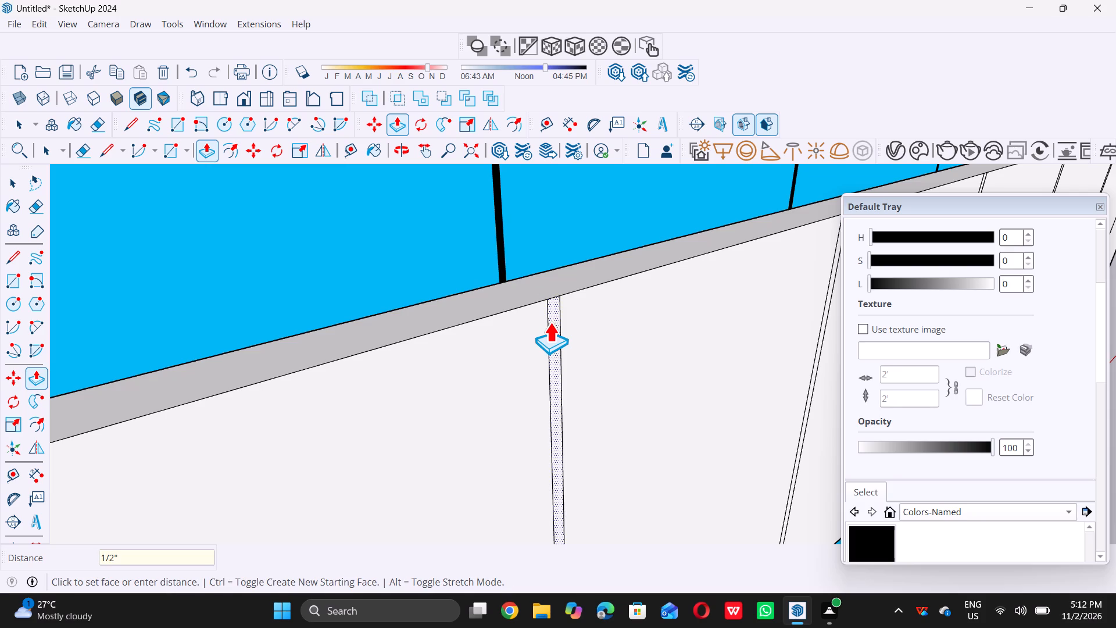
Push the first vertical joint strip from the left in the band below the middle window 0.5" into the wall.
scroll(575, 315, "up", 2)
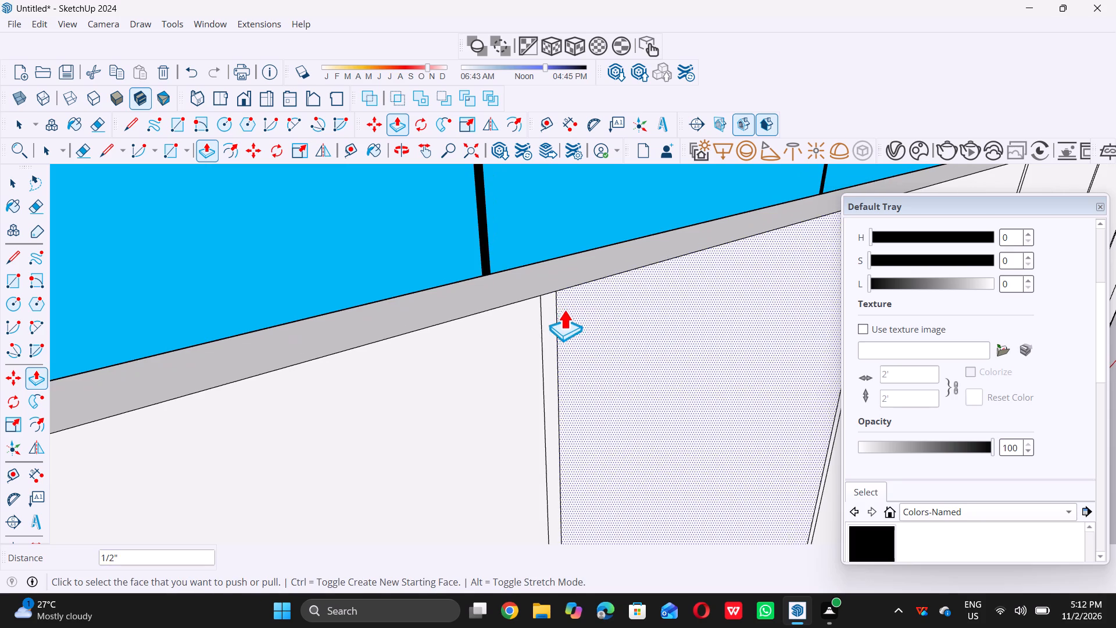
scroll(553, 308, "up", 5)
left_click(548, 310)
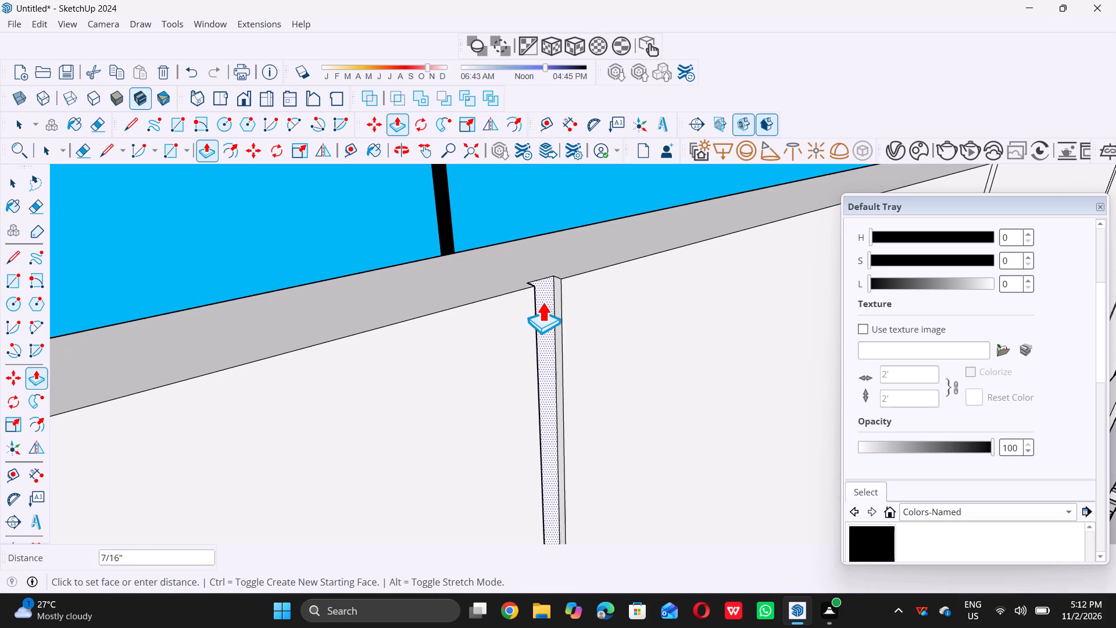
type("0.5")
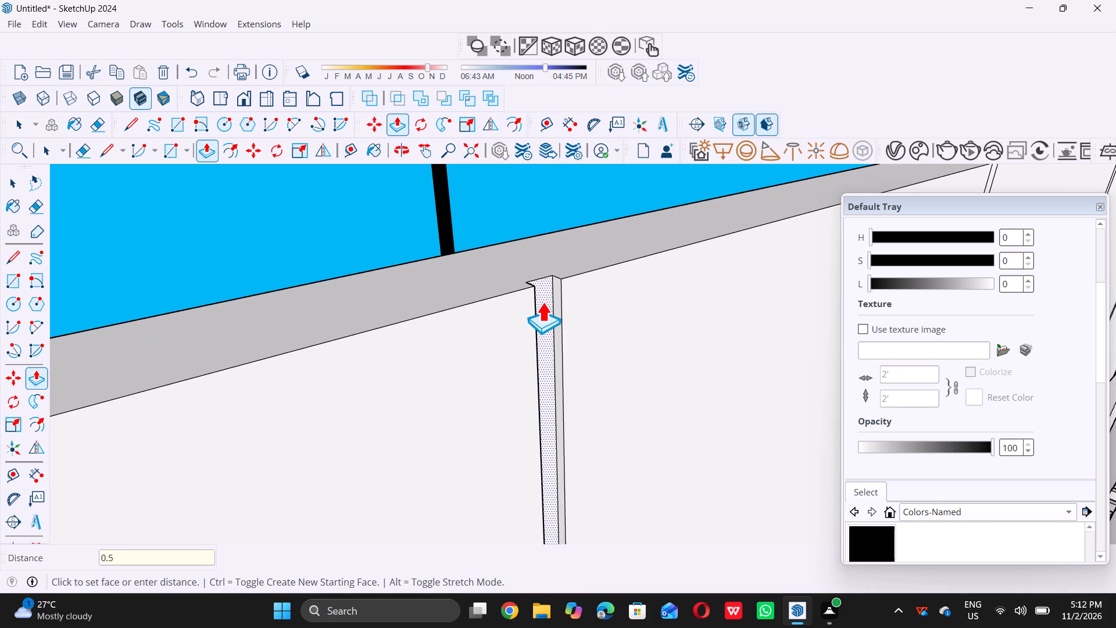
key("shift+quotedbl")
key("Return")
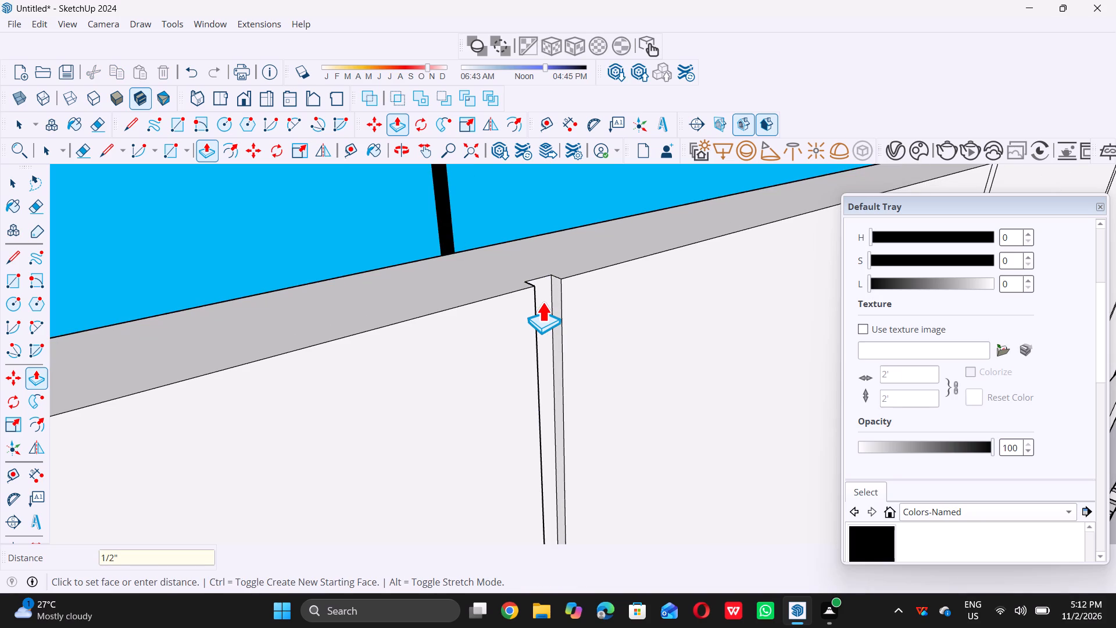
Push the second vertical joint strip from the left in the band below the middle window 0.5" into the wall.
scroll(542, 302, "down", 16)
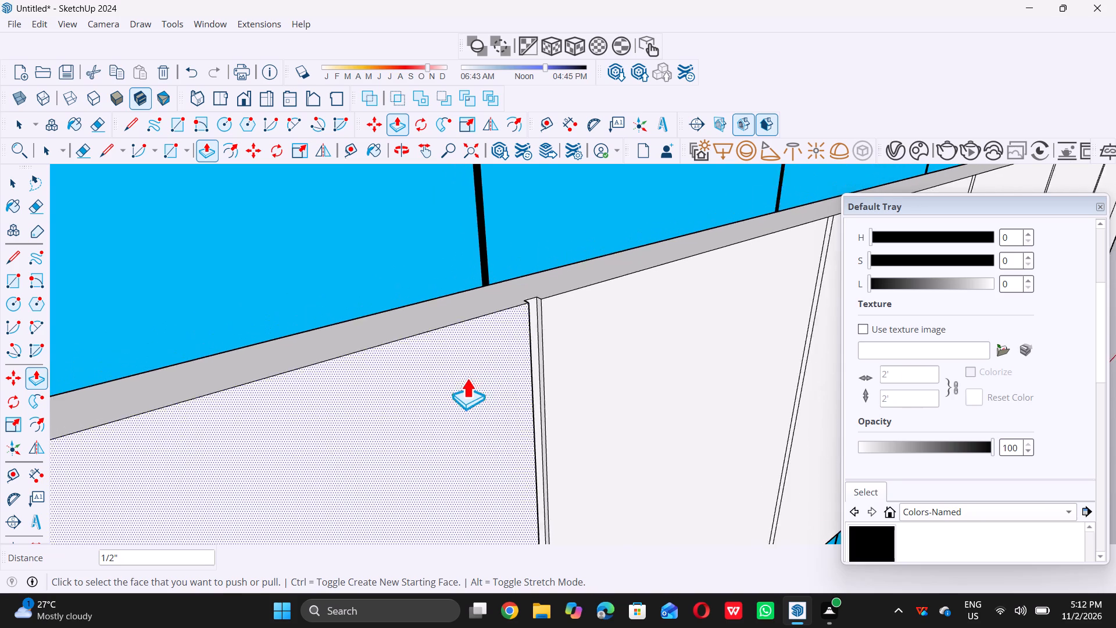
scroll(467, 378, "down", 9)
scroll(681, 291, "up", 5)
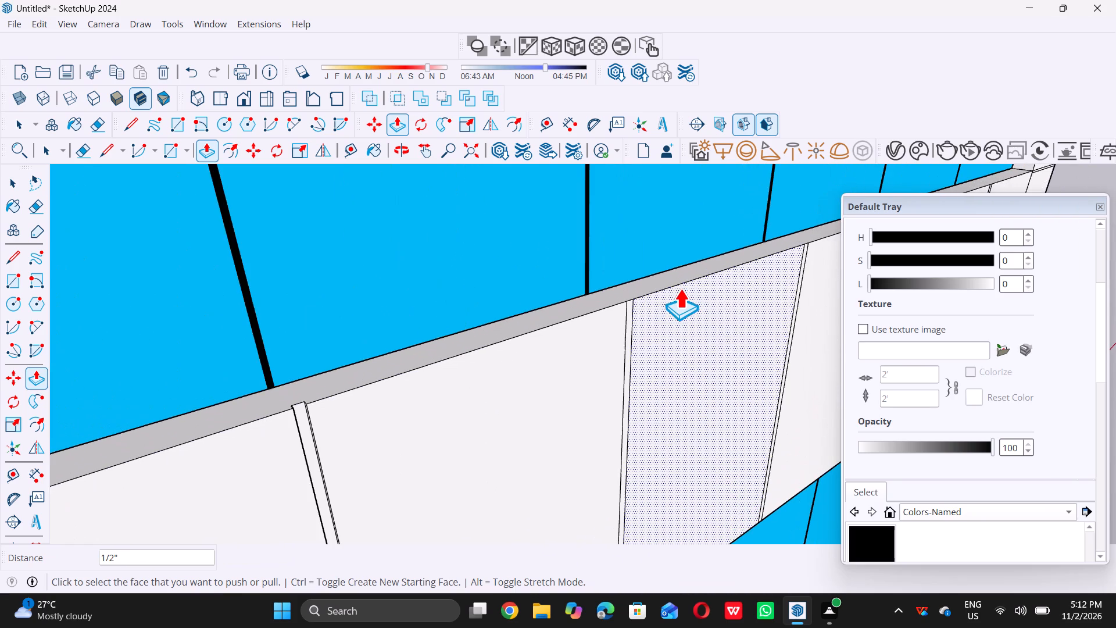
scroll(620, 309, "up", 10)
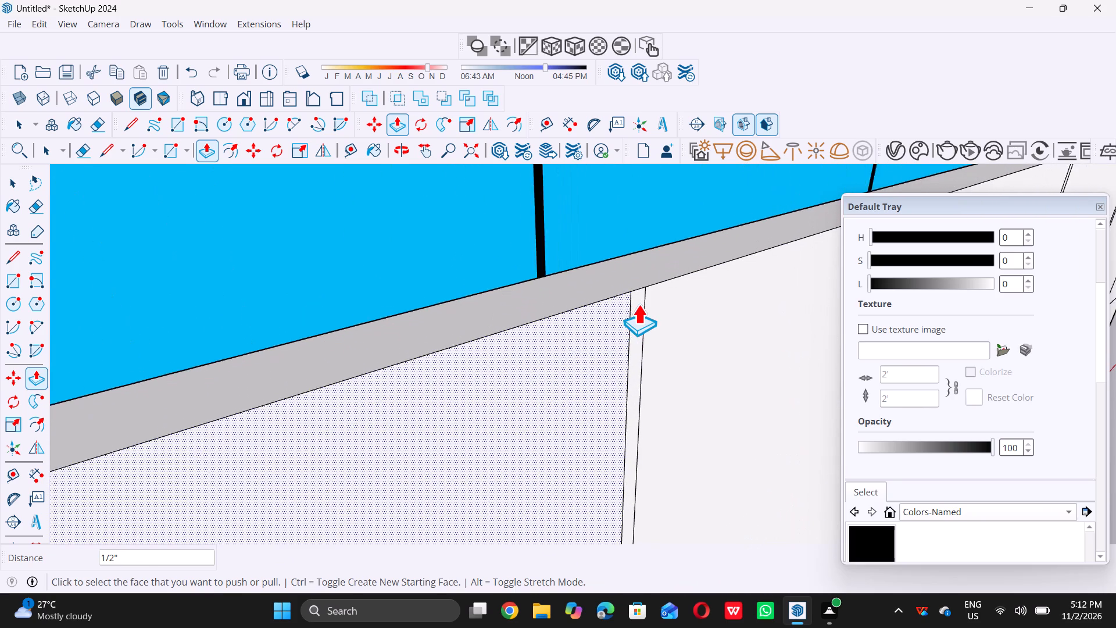
left_click(636, 303)
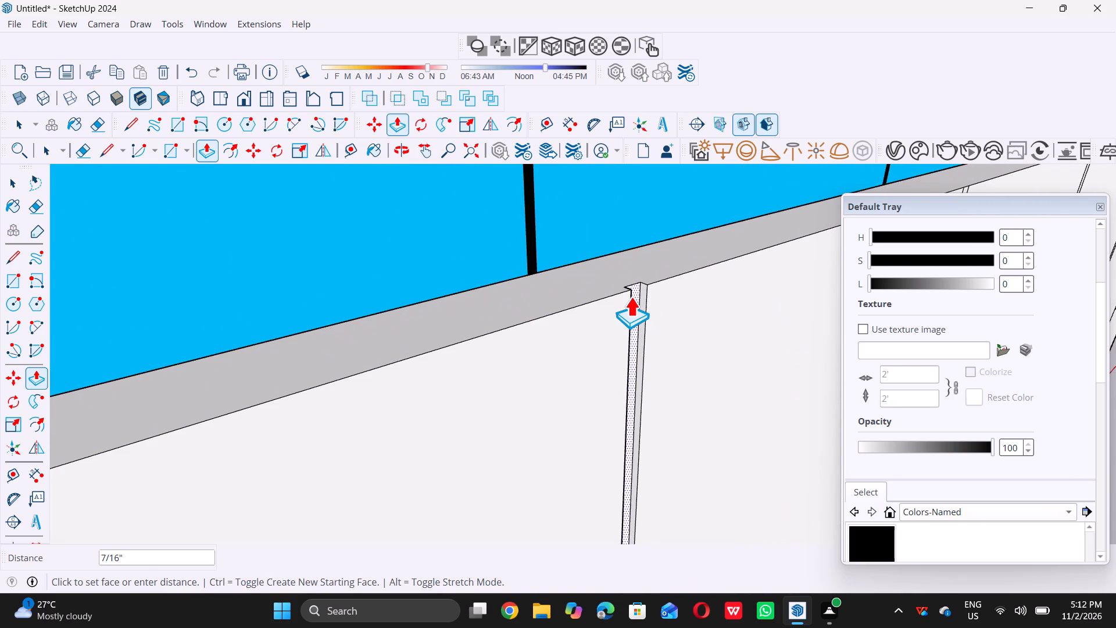
type("0.5")
key("shift+quotedbl")
key("Return")
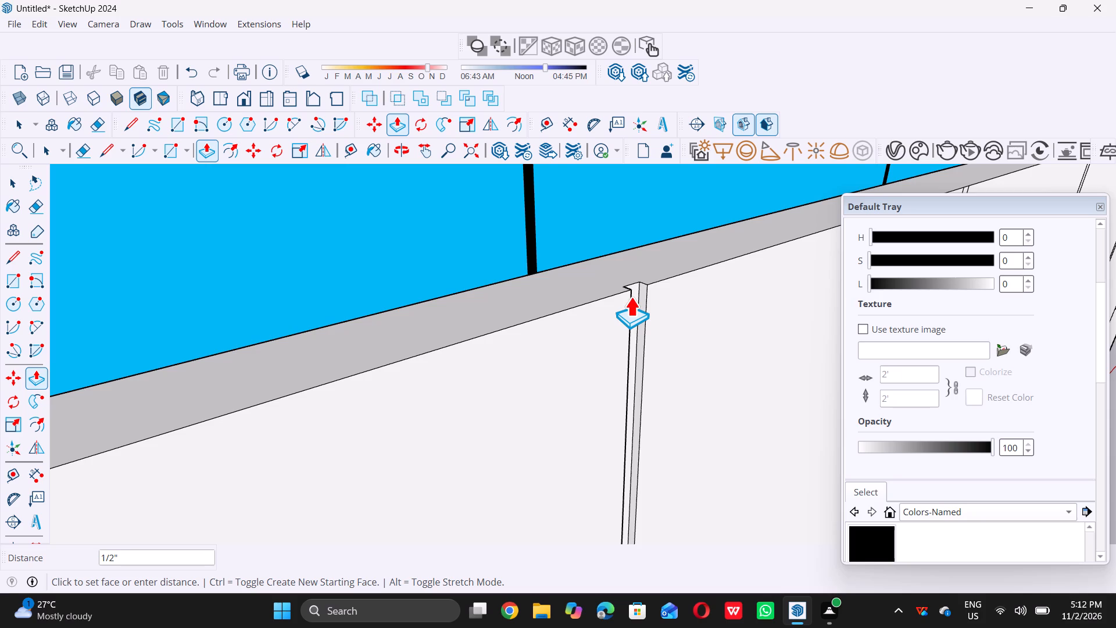
scroll(557, 325, "down", 5)
key("space")
Push the third vertical joint strip from the left in the band below the middle window 0.5" into the wall.
scroll(566, 330, "down", 3)
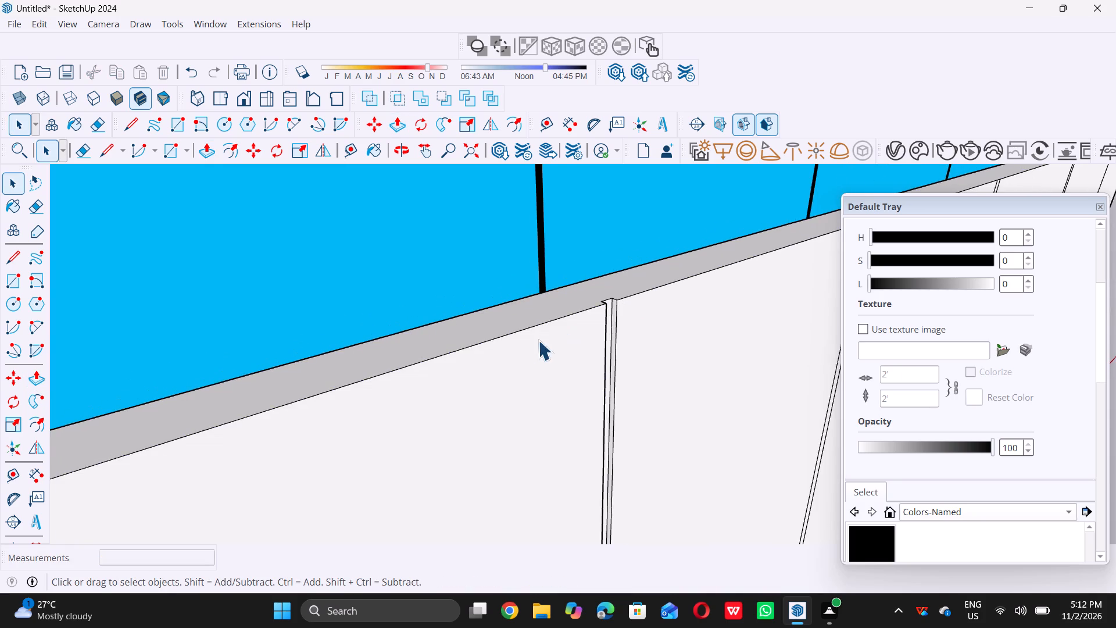
scroll(538, 340, "down", 14)
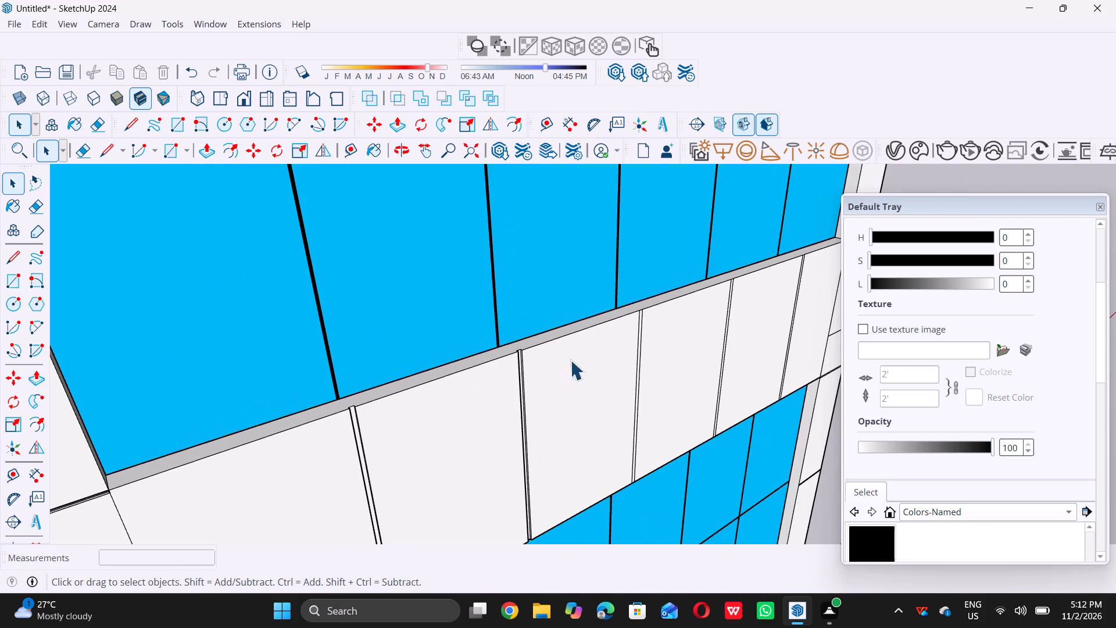
scroll(657, 316, "up", 10)
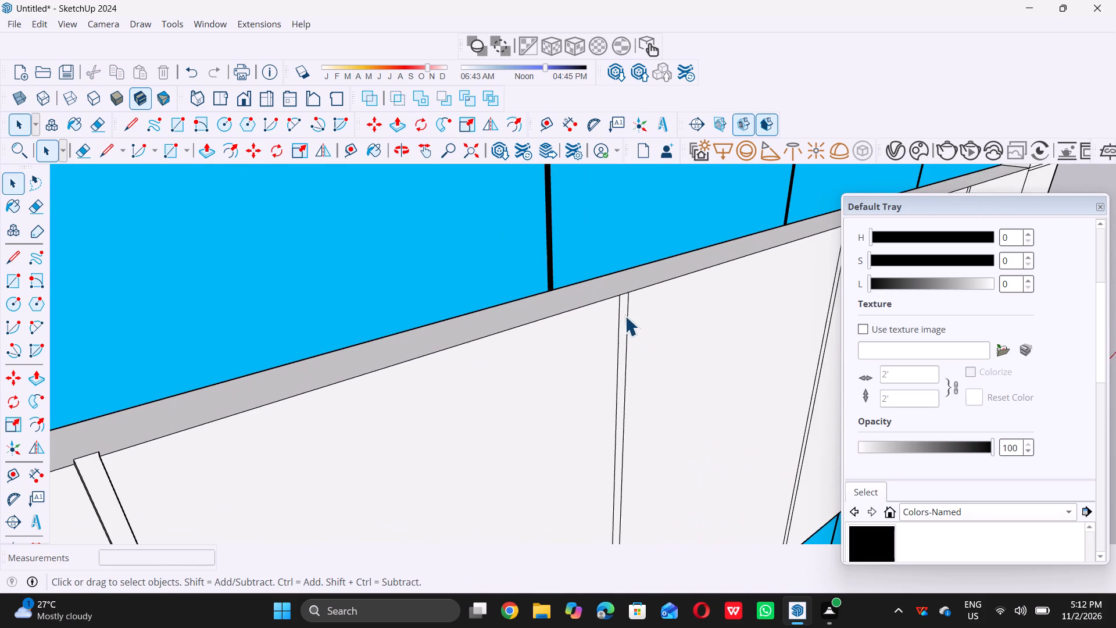
scroll(622, 315, "up", 10)
double_click(621, 314)
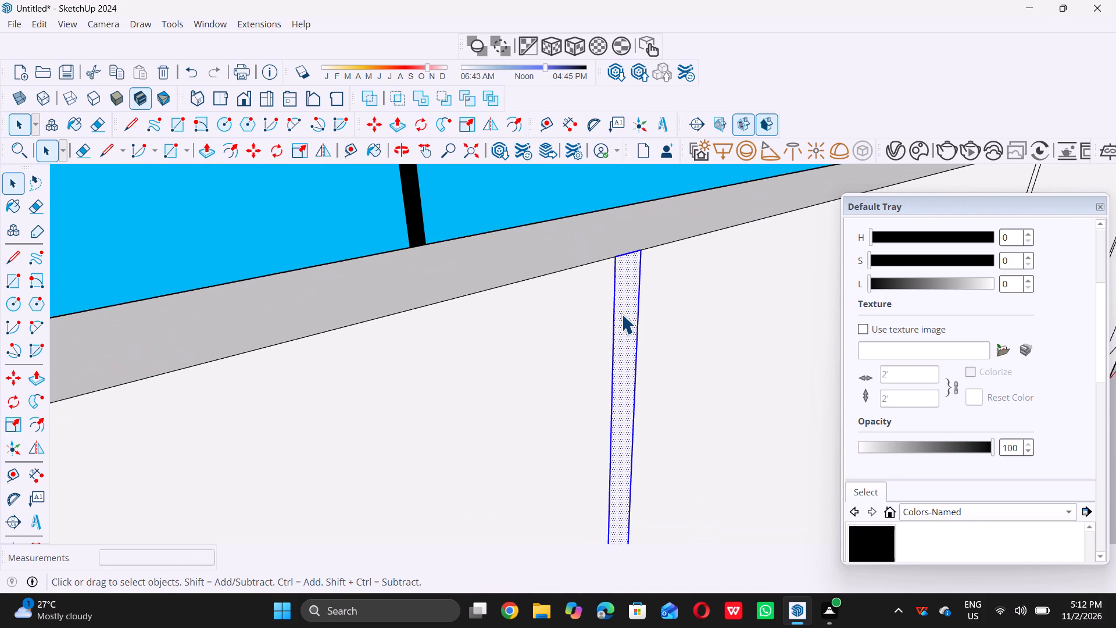
key("p")
left_click(621, 314)
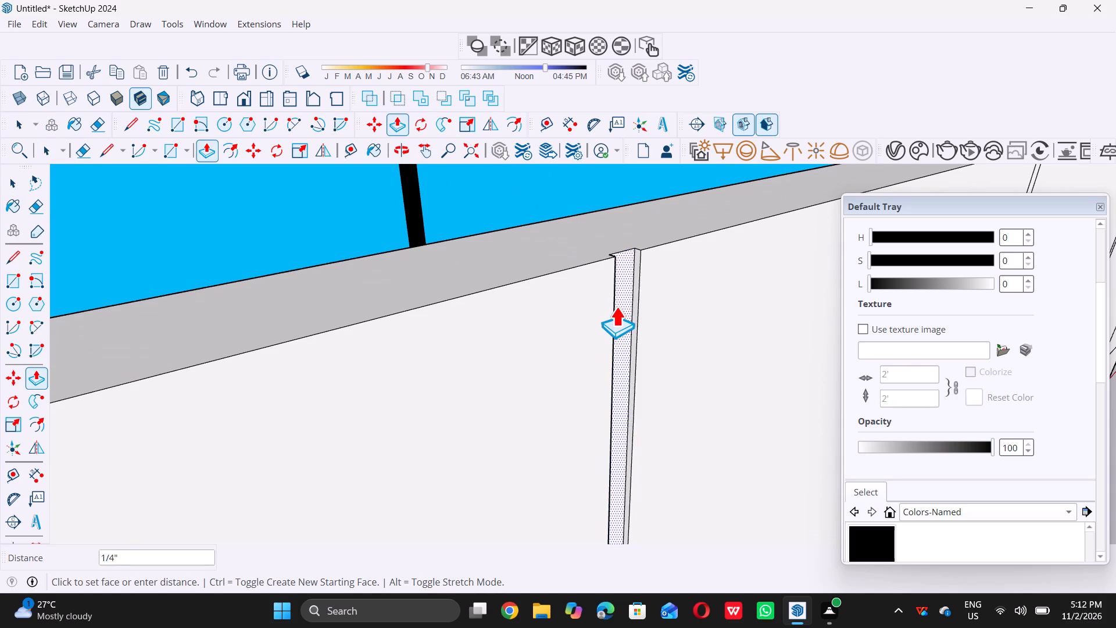
key("0")
type(".5")
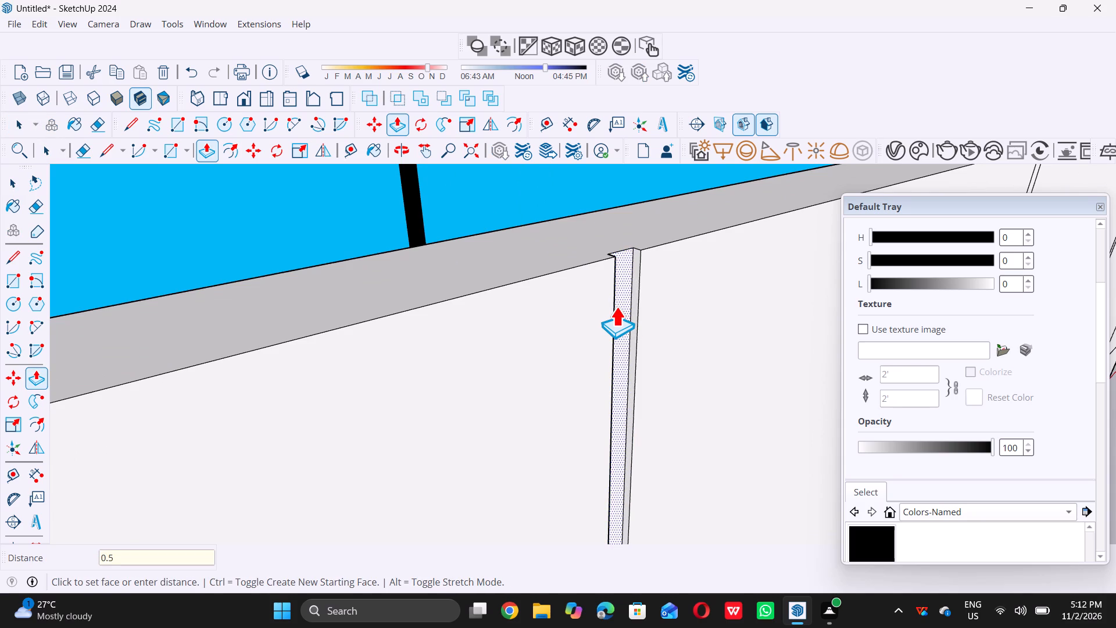
key("shift+quotedbl")
key("Return")
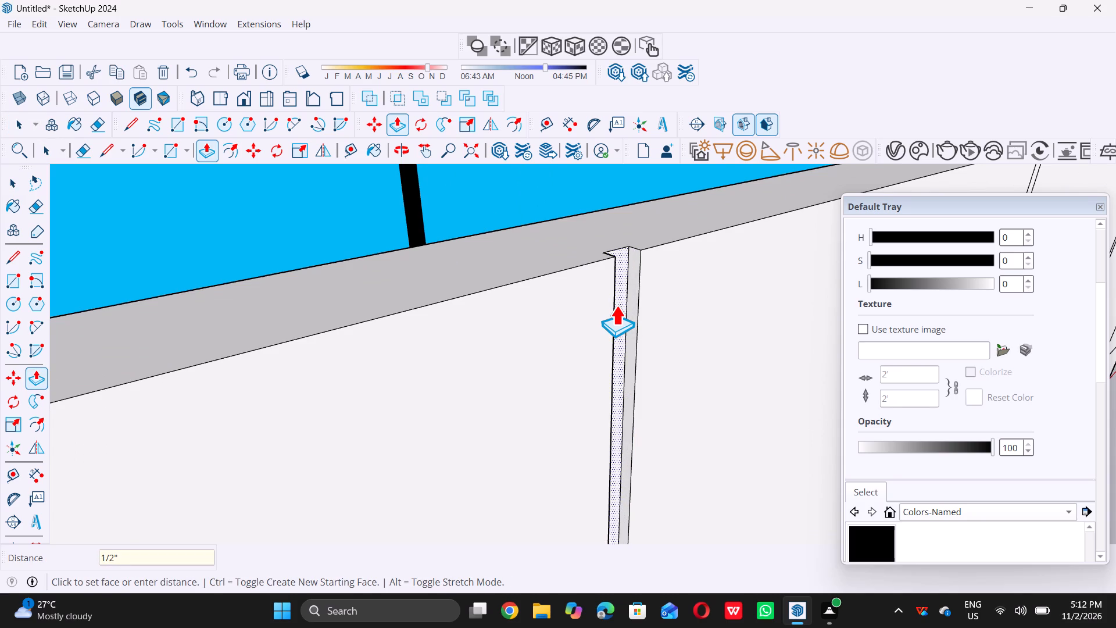
key("space")
scroll(564, 339, "down", 17)
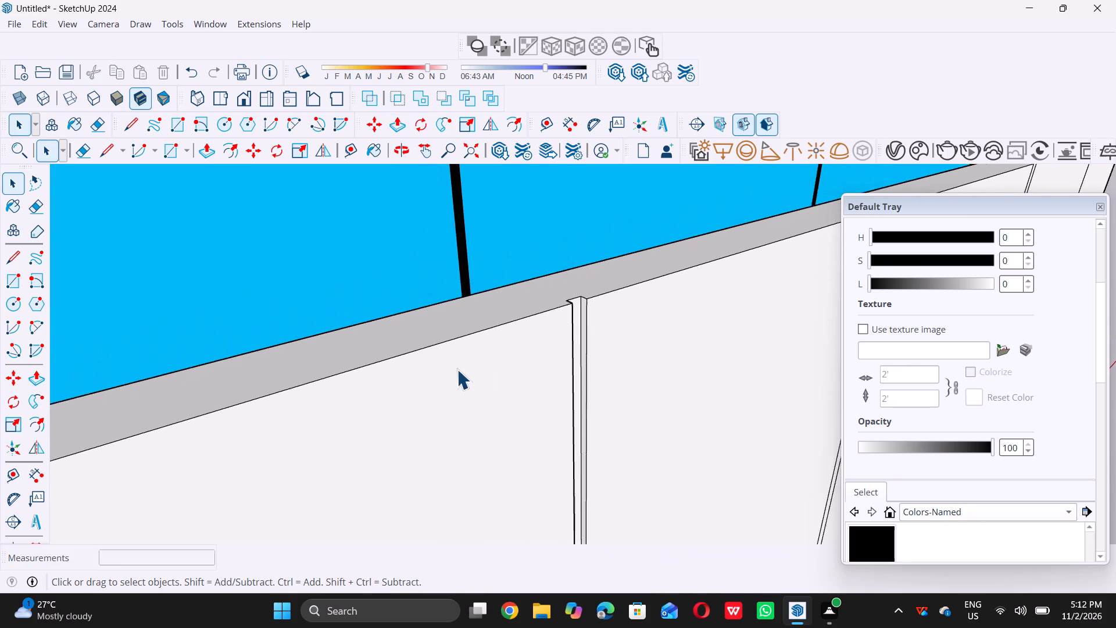
scroll(457, 369, "down", 9)
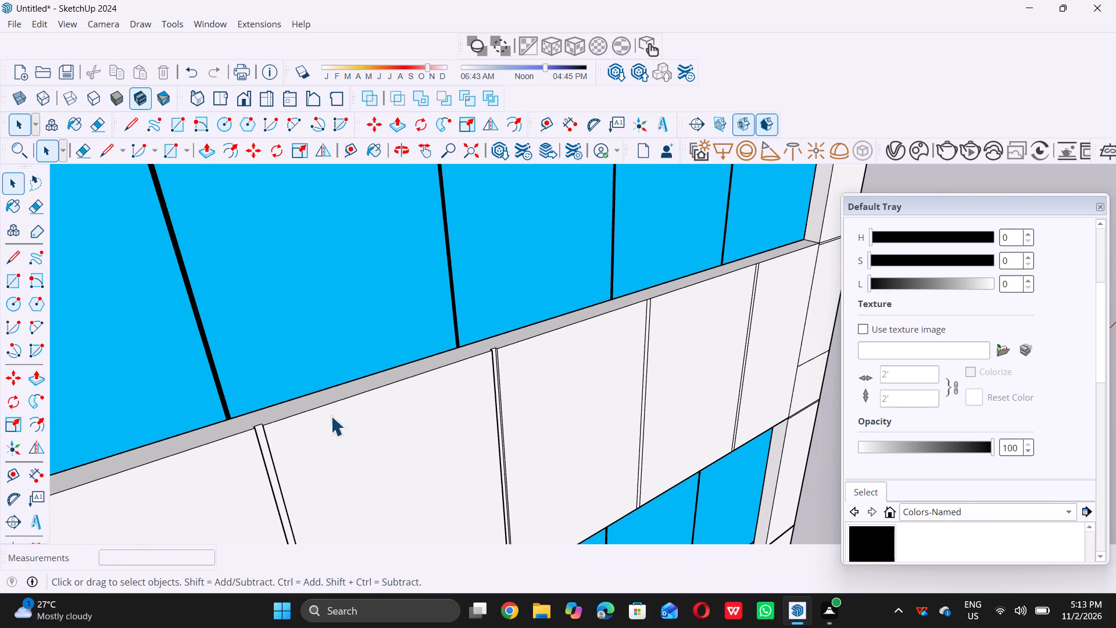
Push the fourth vertical joint strip from the left in the band below the middle window 0.5" into the wall.
middle_click_drag(259, 433, 348, 437)
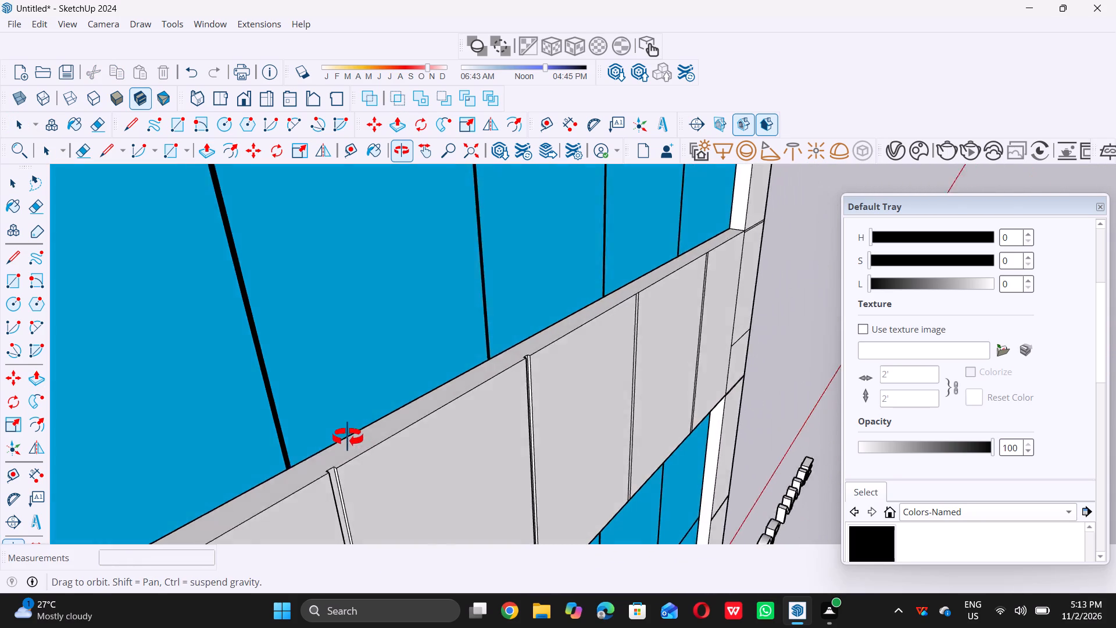
middle_click_drag(348, 437, 275, 423)
middle_click(273, 422)
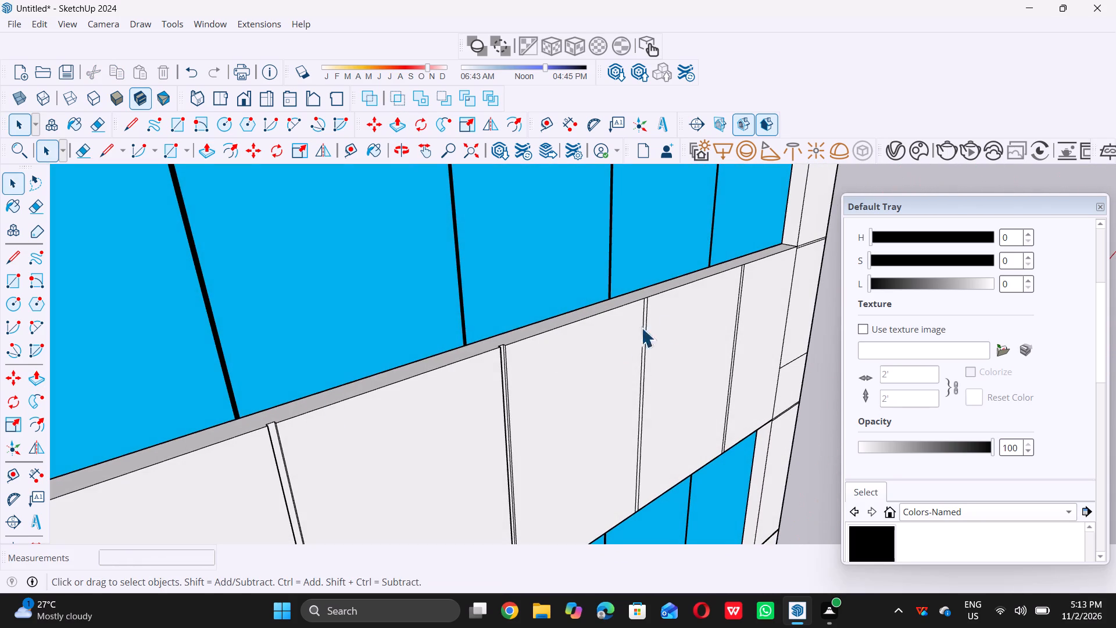
scroll(741, 284, "up", 5)
scroll(550, 333, "up", 4)
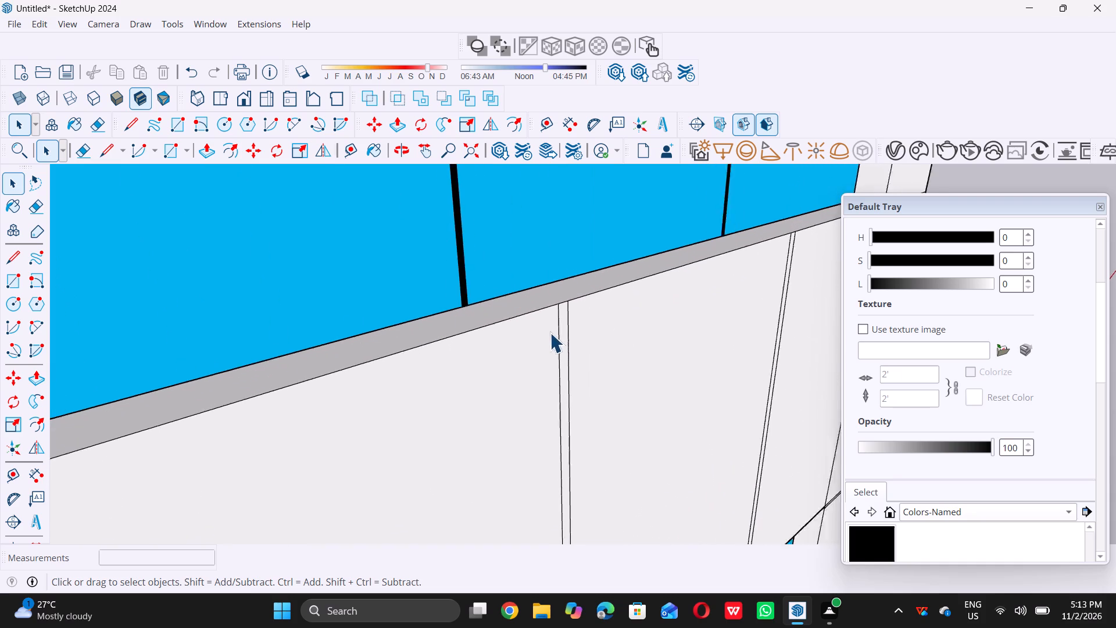
scroll(559, 338, "up", 3)
double_click(564, 333)
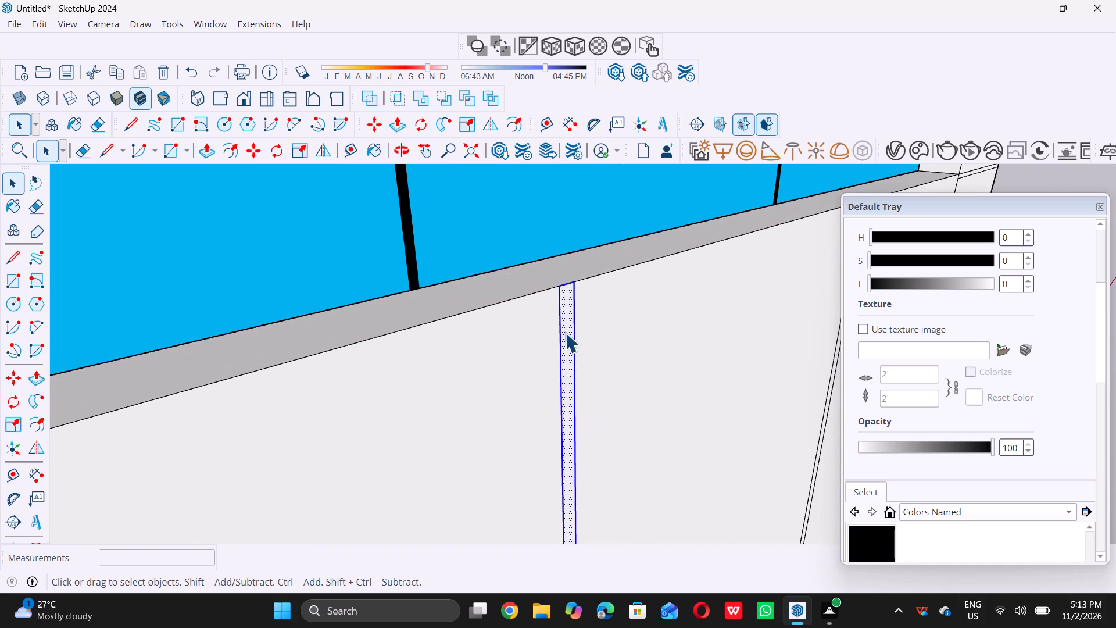
key("p")
double_click(566, 333)
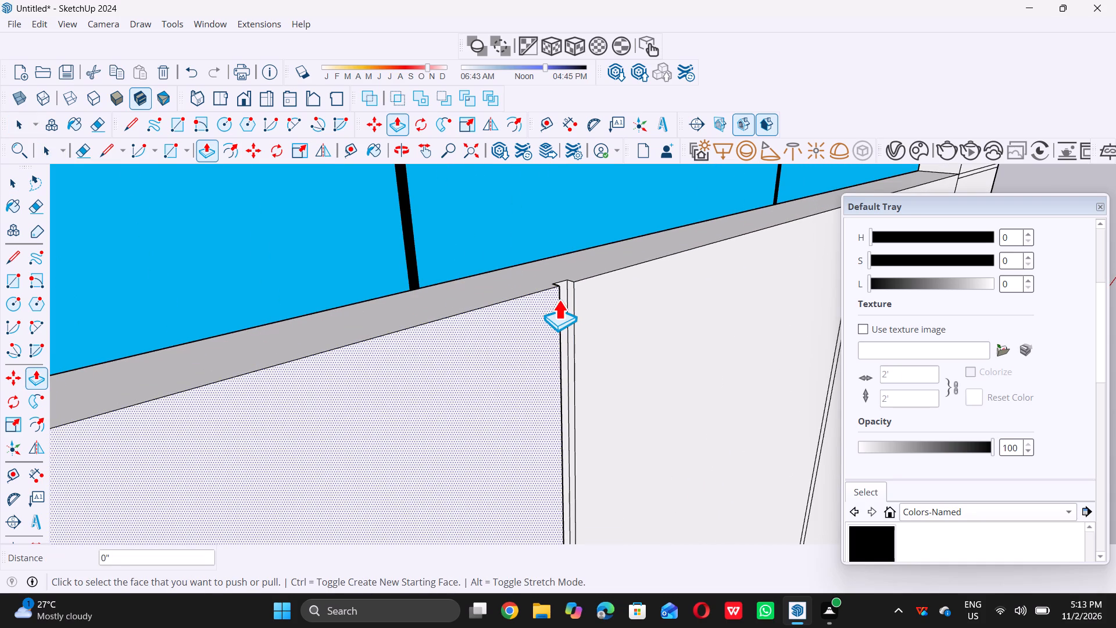
Push the fifth vertical joint strip from the left in the band below the middle window 0.5" into the wall.
scroll(580, 320, "down", 11)
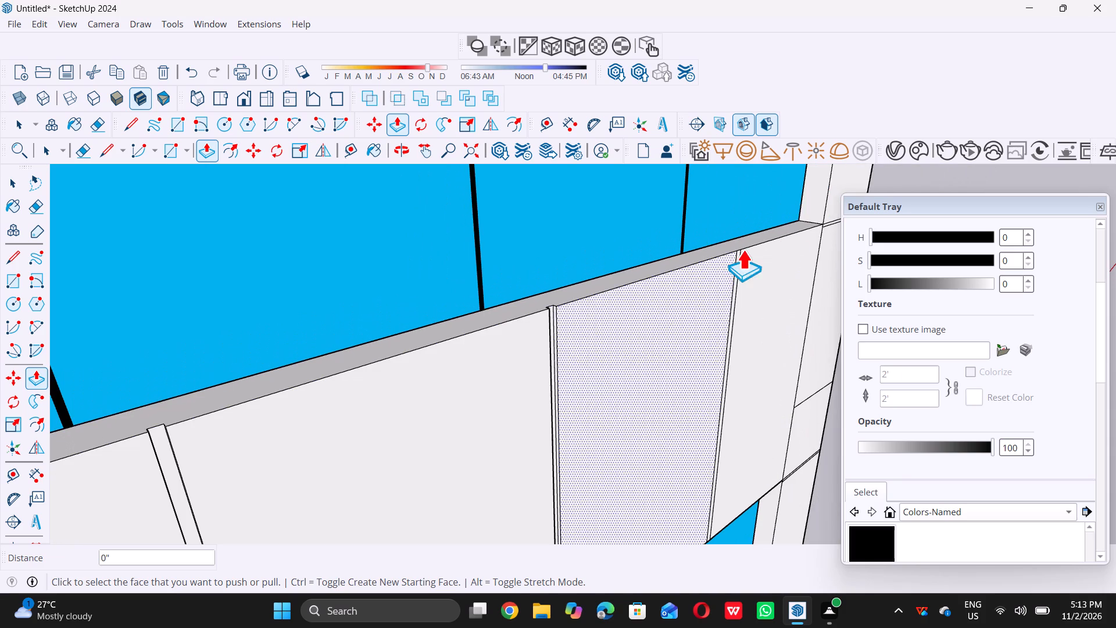
scroll(746, 254, "up", 13)
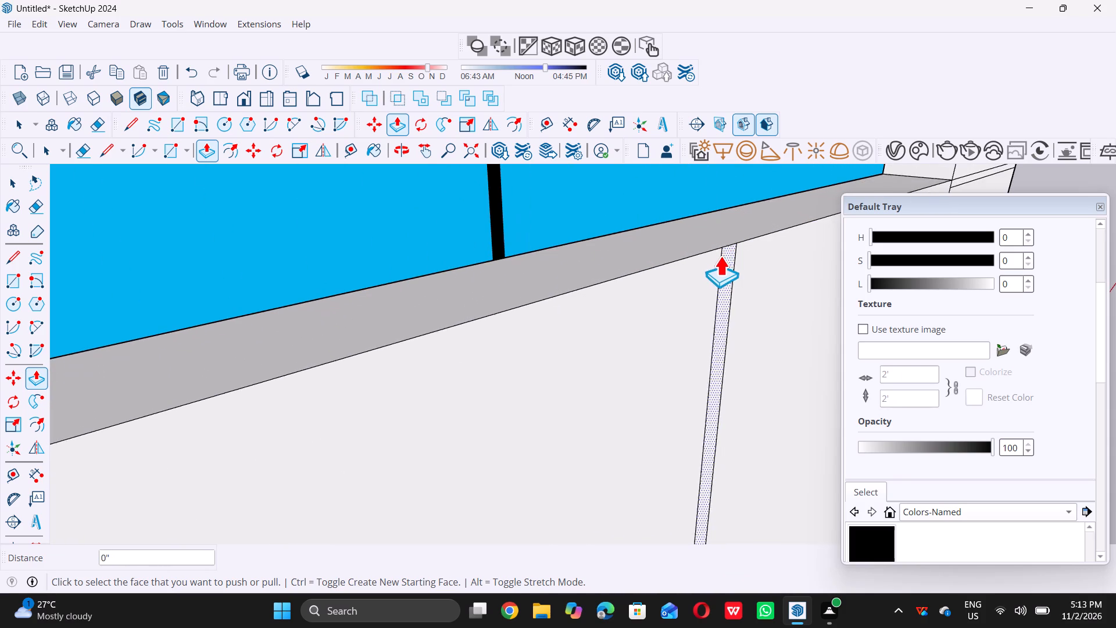
left_click(730, 258)
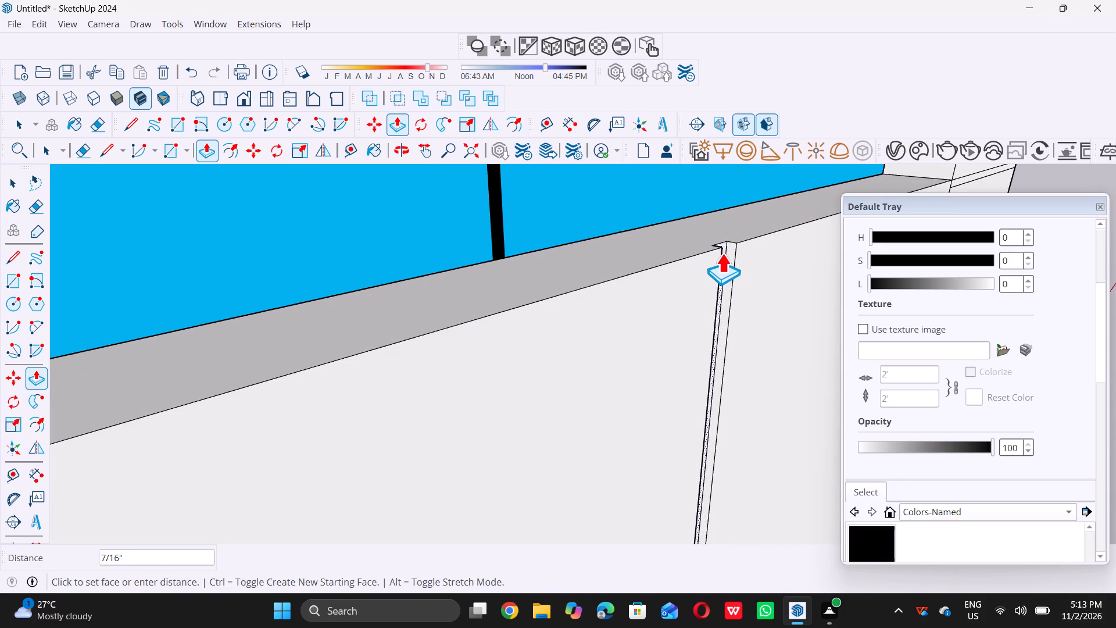
type("0.")
key("5")
key("shift+quotedbl")
key("Return")
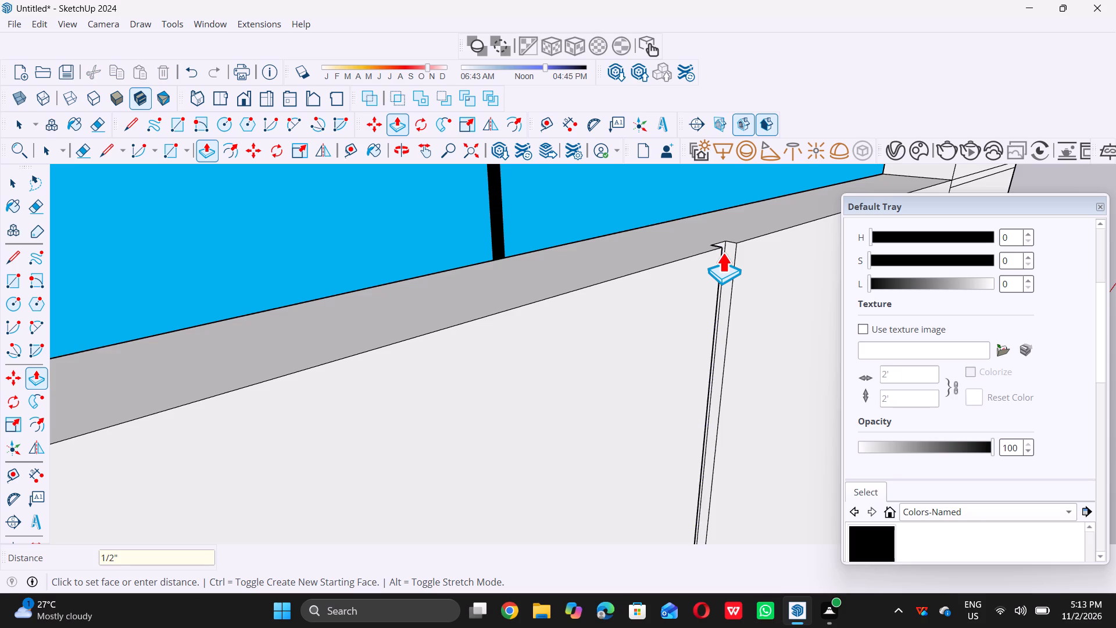
key("space")
Push the horizontal joint strip on the facade's right-hand pier, level with the middle window's sill, 0.5" into the wall.
scroll(647, 306, "down", 9)
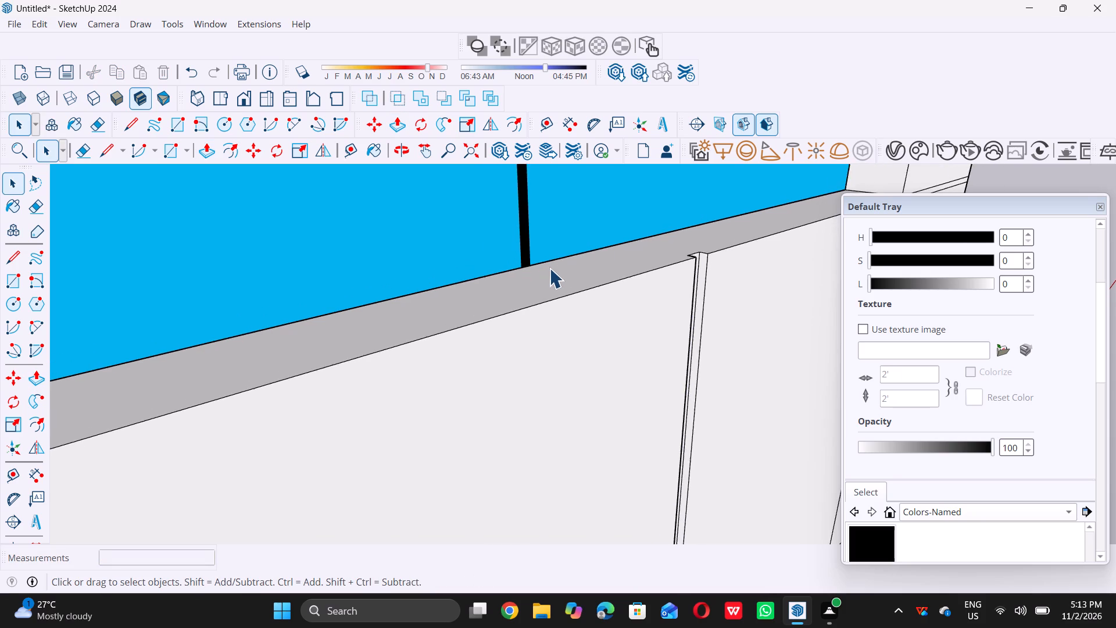
scroll(549, 268, "down", 13)
scroll(679, 252, "up", 1)
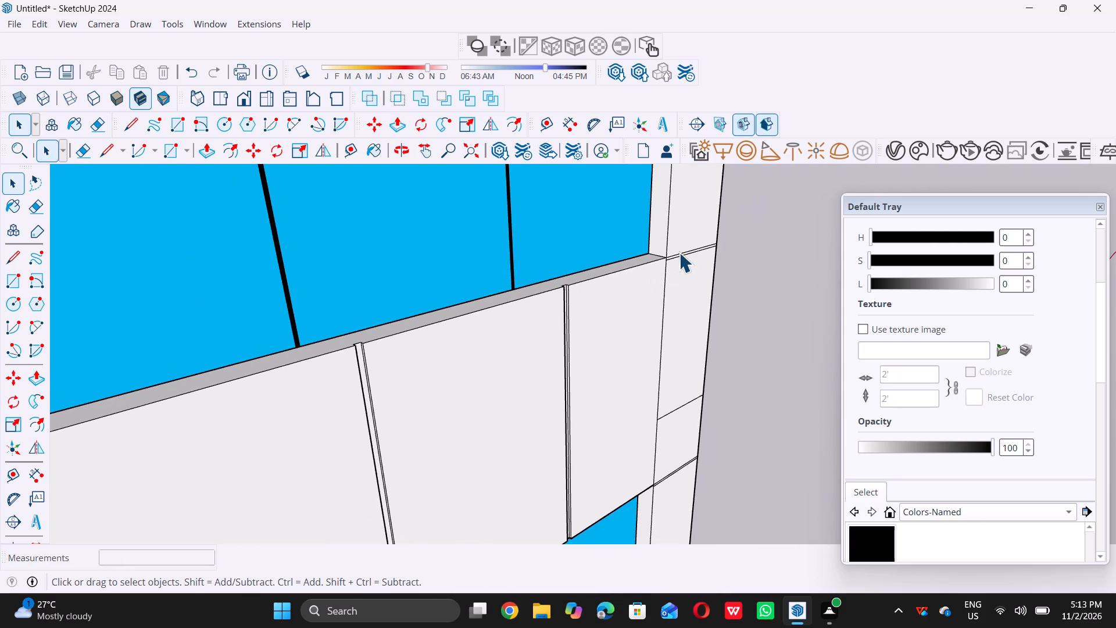
scroll(685, 252, "up", 14)
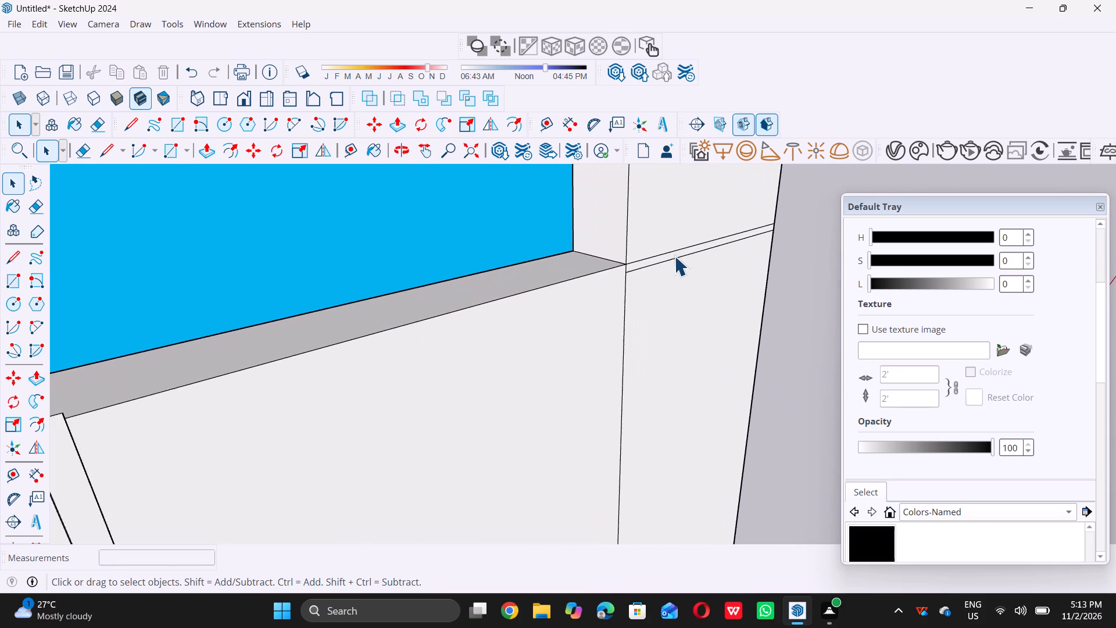
scroll(674, 256, "up", 4)
double_click(673, 255)
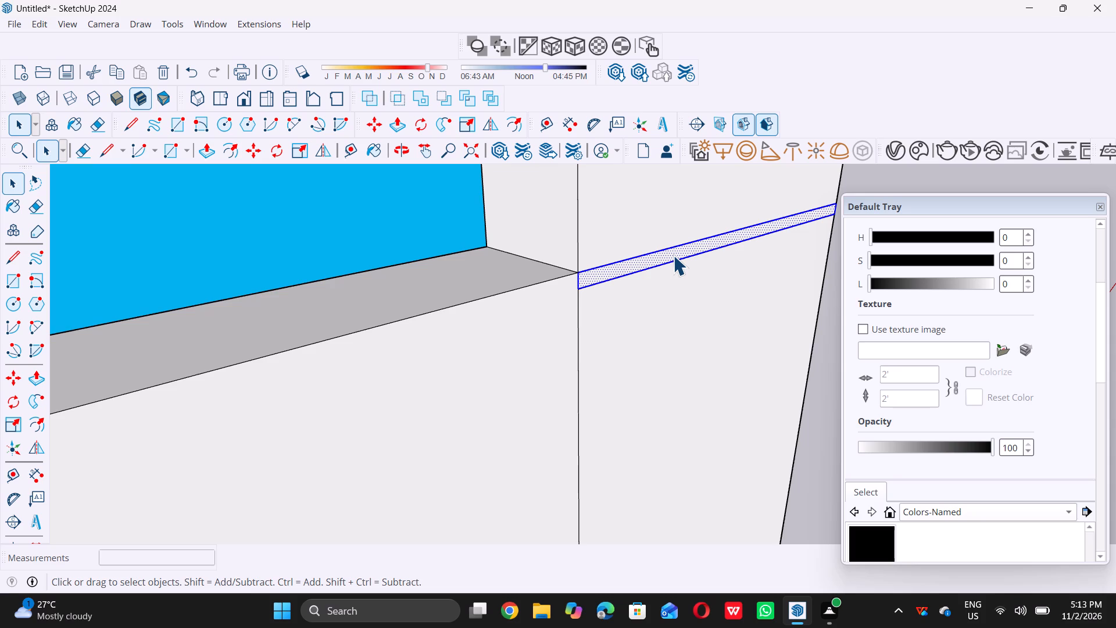
key("p")
triple_click(673, 251)
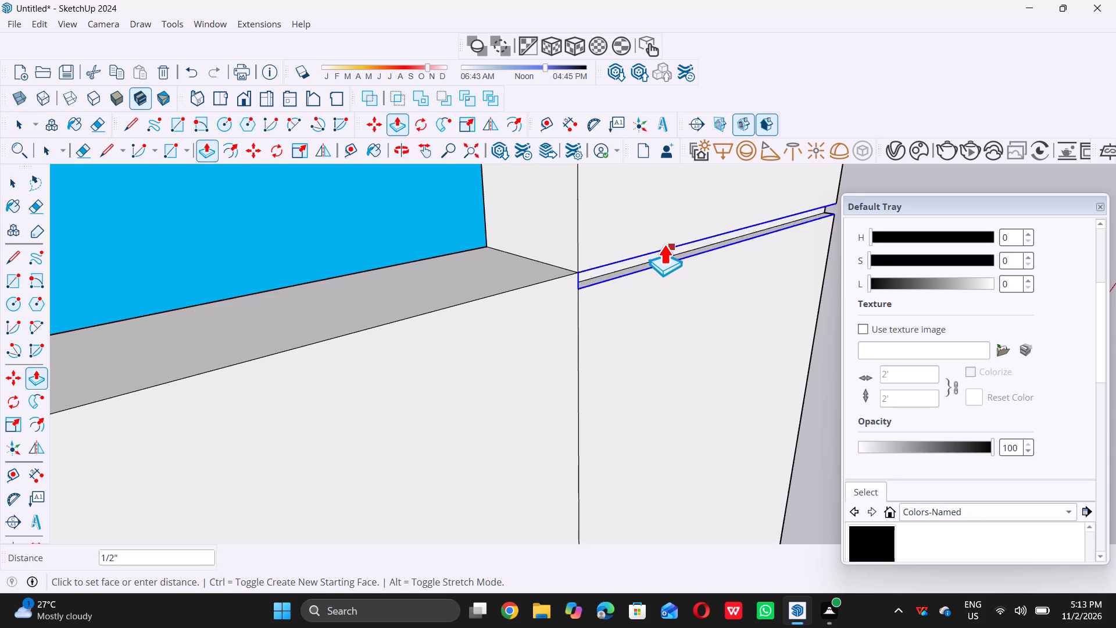
scroll(664, 248, "up", 9)
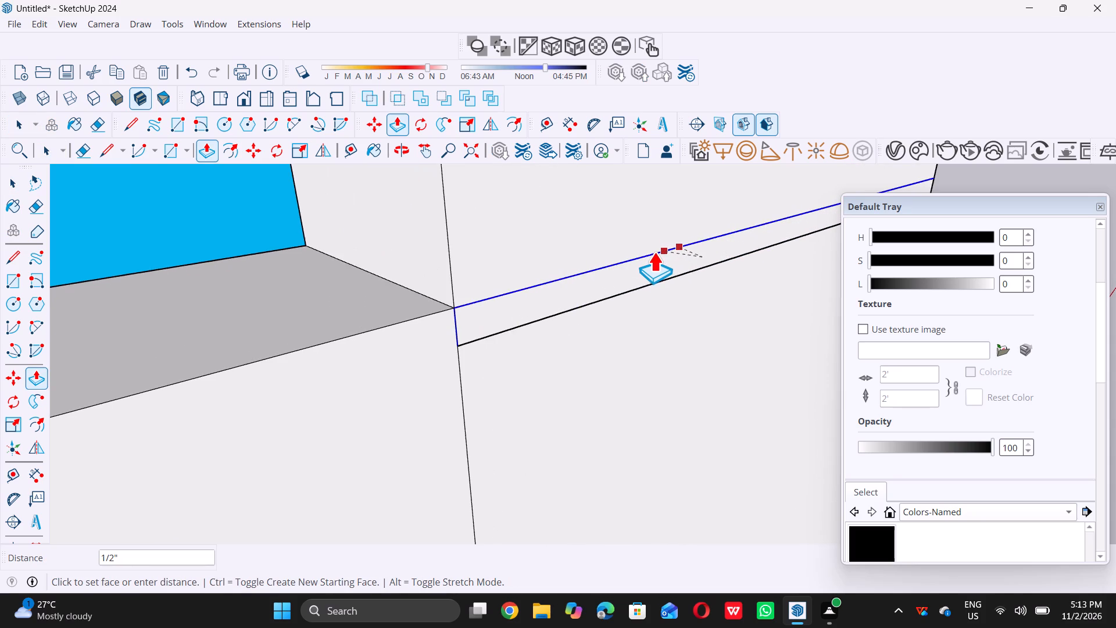
key("space")
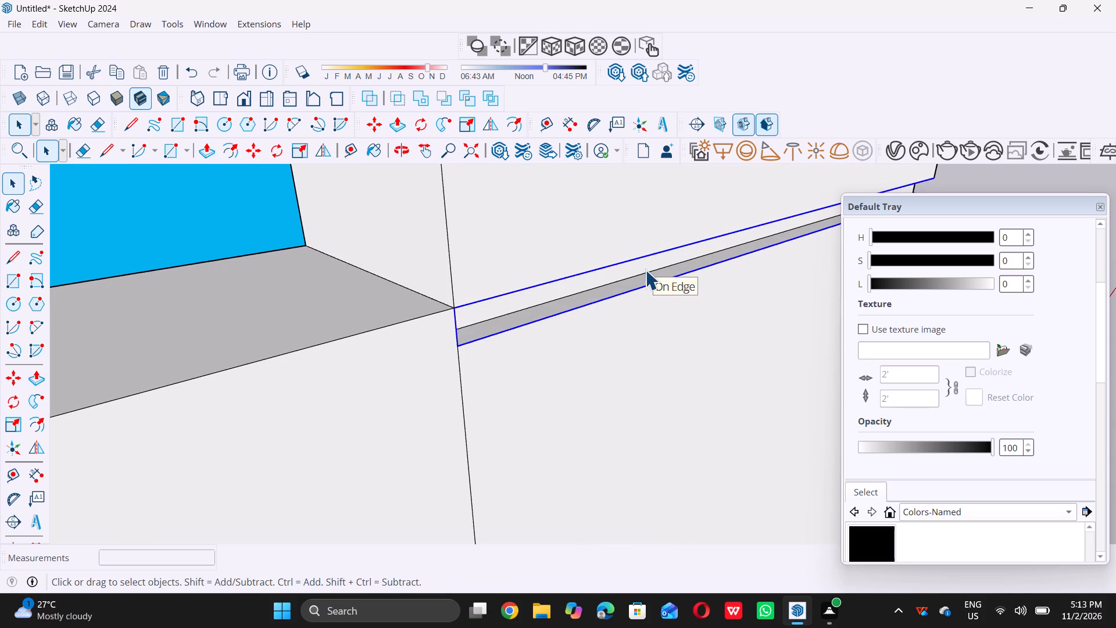
Push the horizontal joint strip on the right-hand pier, level with the lower window's top edge, 0.5" into the wall.
scroll(530, 288, "down", 20)
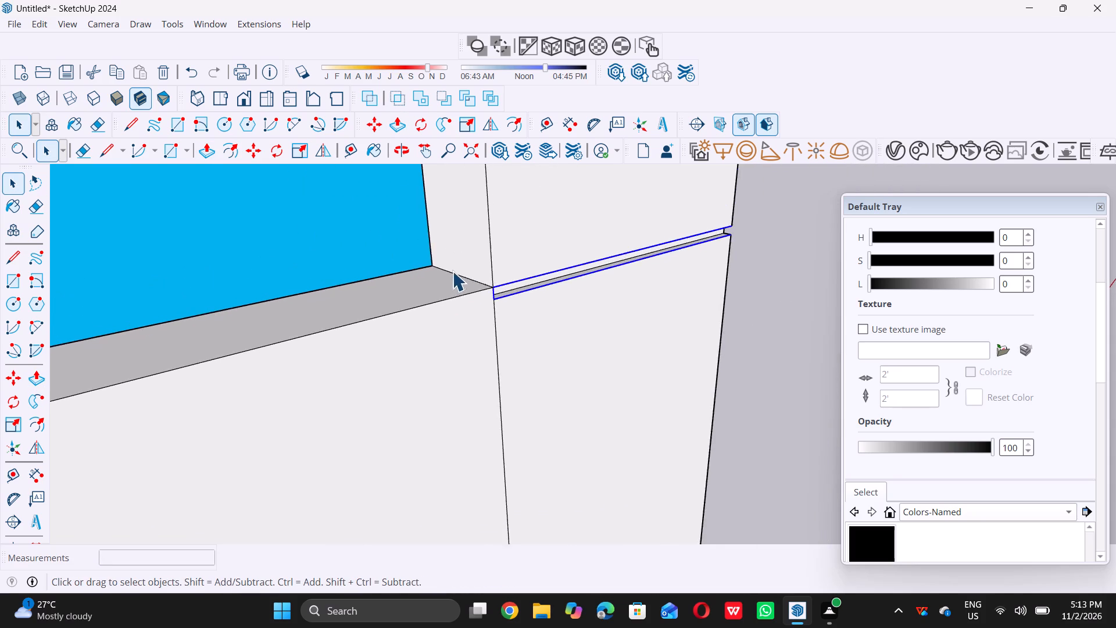
scroll(452, 271, "down", 20)
scroll(452, 271, "down", 6)
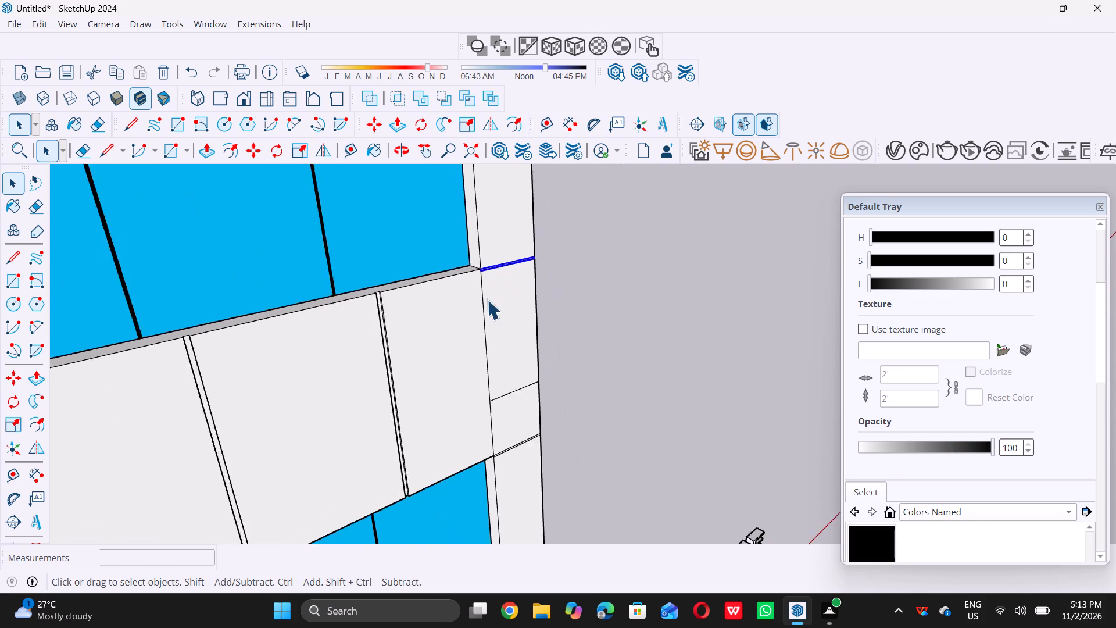
scroll(503, 362, "up", 7)
scroll(480, 330, "down", 8)
scroll(460, 252, "down", 5)
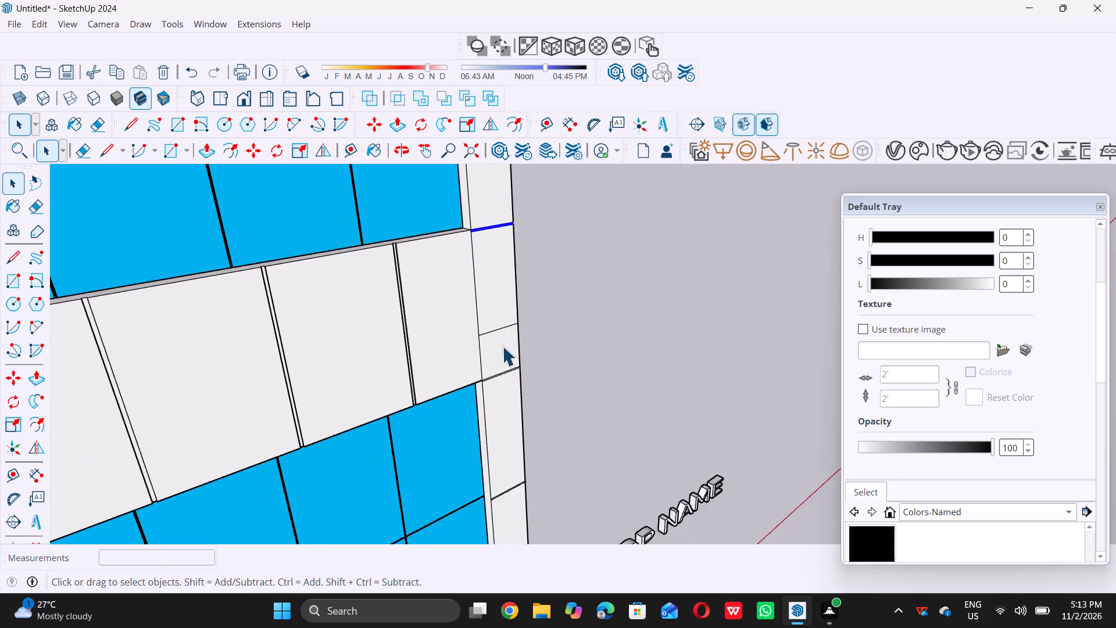
scroll(503, 379, "up", 12)
scroll(447, 303, "up", 5)
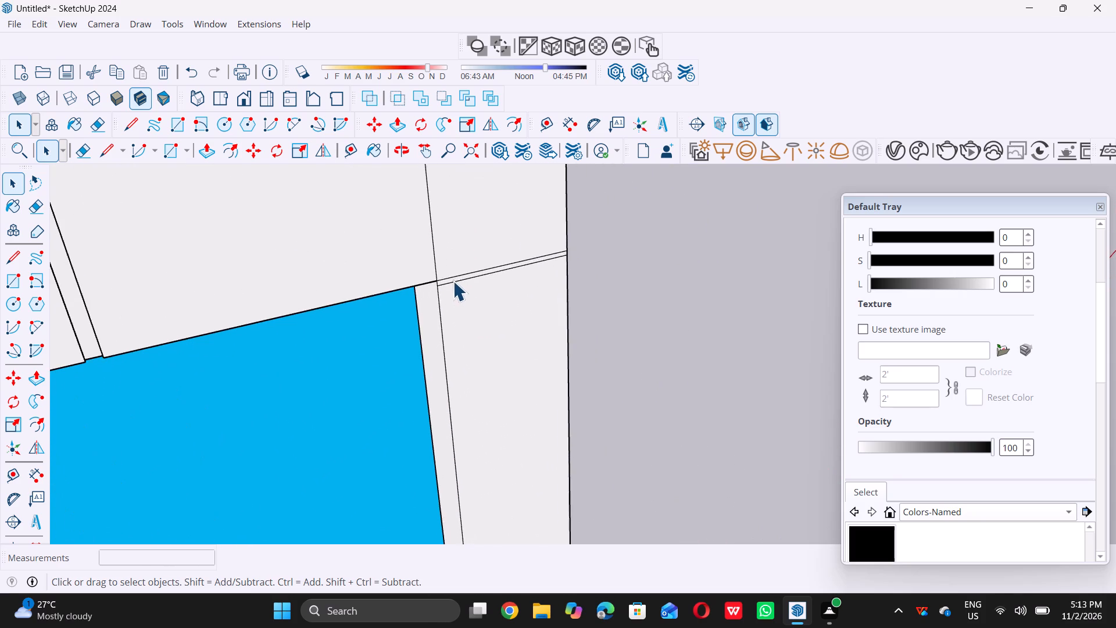
scroll(451, 277, "up", 4)
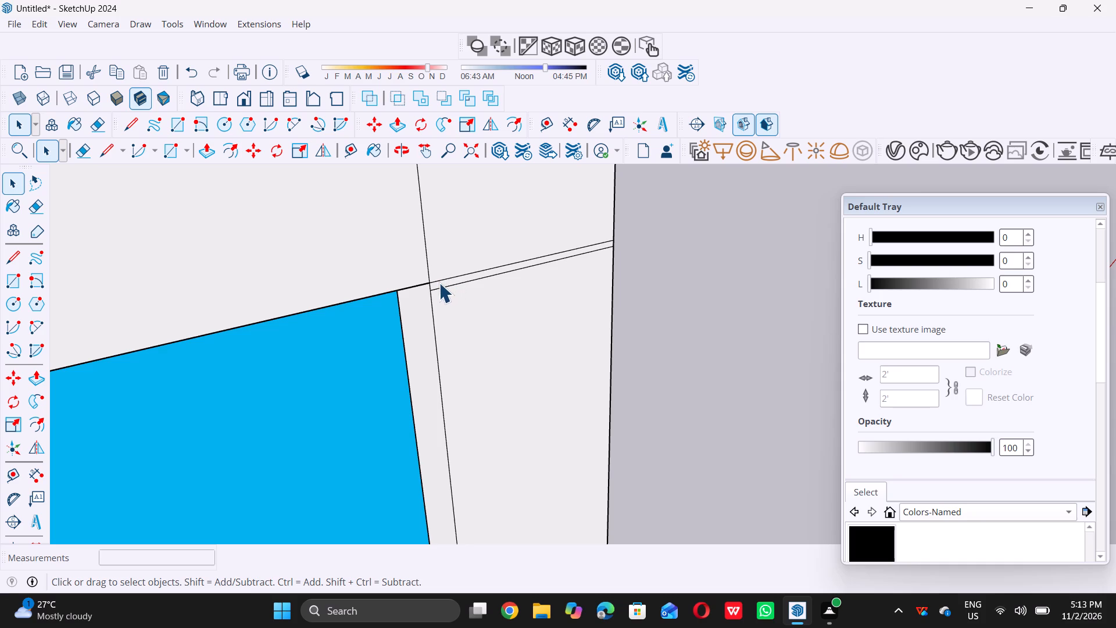
scroll(438, 283, "up", 9)
left_click(440, 286)
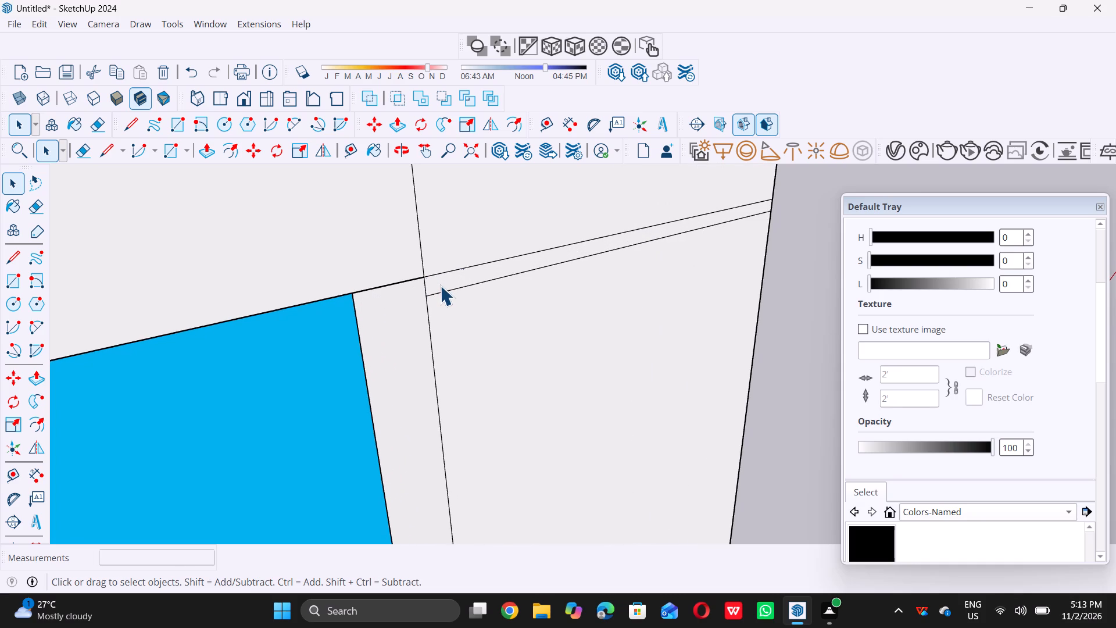
key("p")
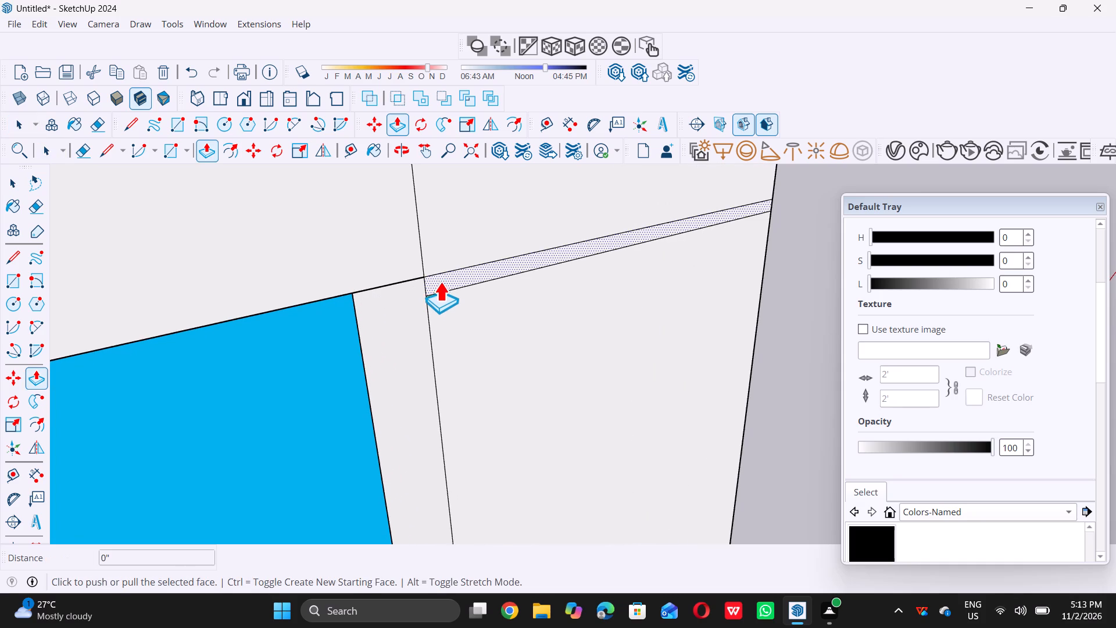
double_click(440, 277)
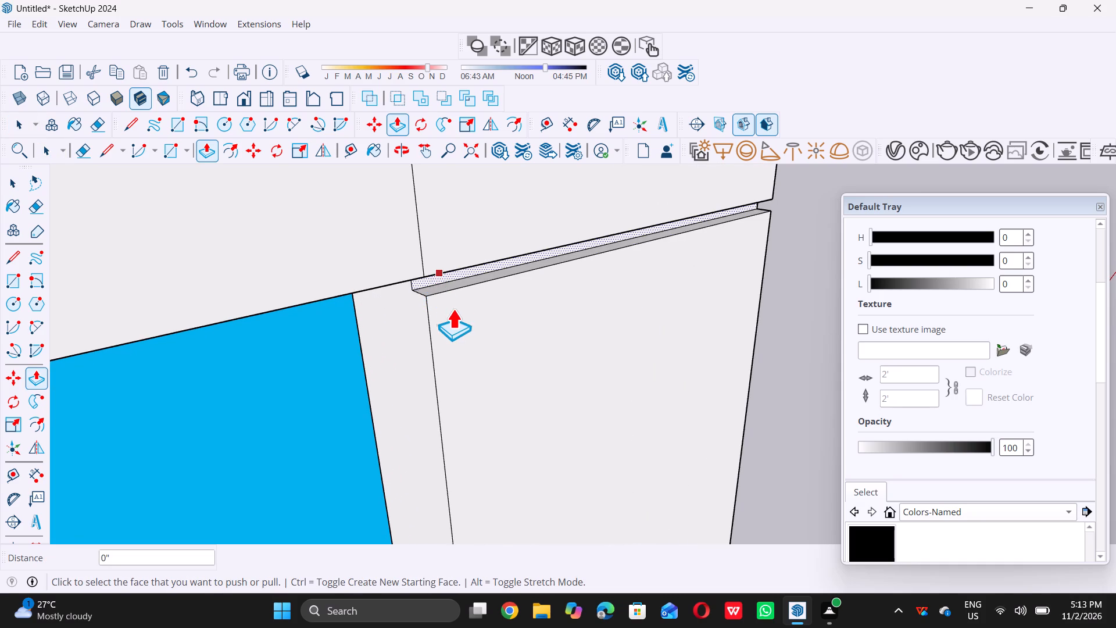
key("space")
Push the horizontal joint strip on the right-hand pier, level with the lower window's horizontal mullion, 0.5" into the wall.
scroll(448, 305, "down", 13)
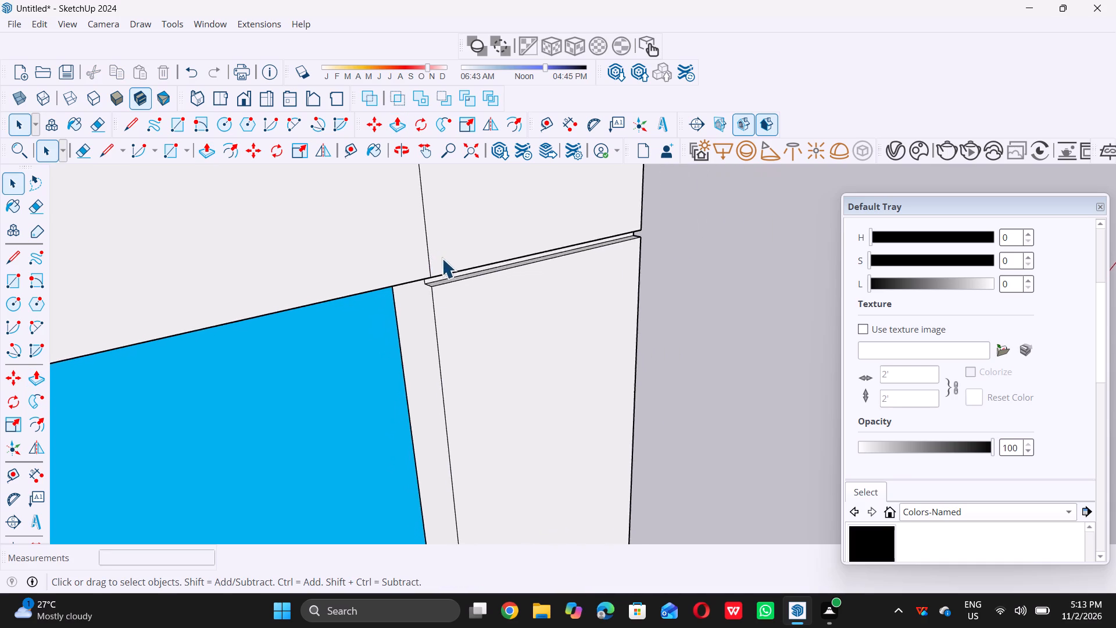
scroll(442, 258, "down", 20)
scroll(442, 258, "down", 5)
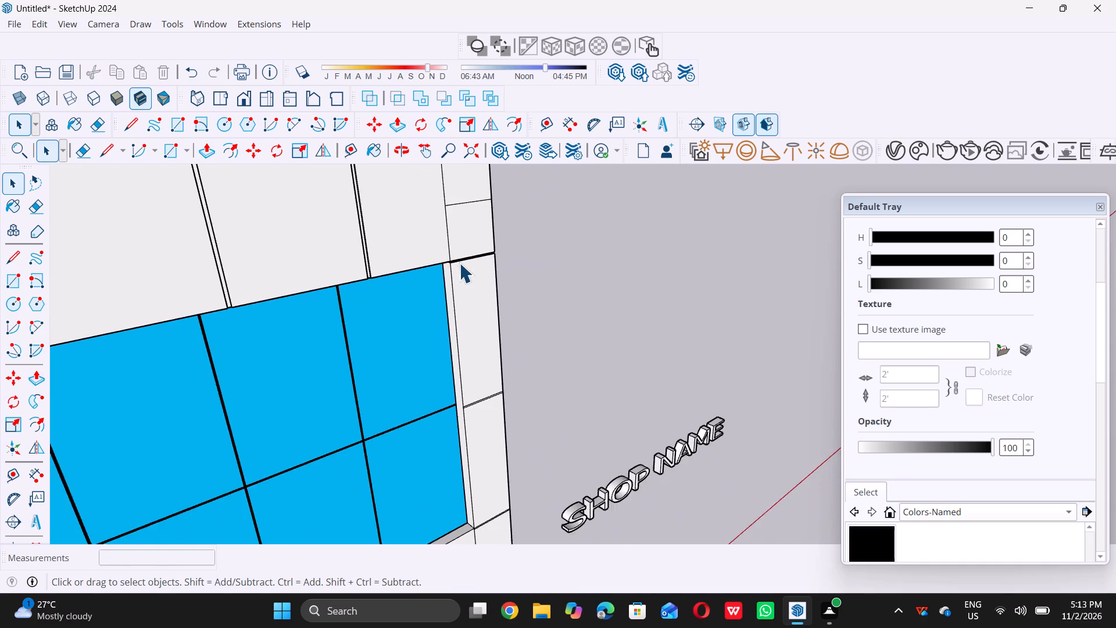
scroll(460, 265, "down", 14)
scroll(464, 322, "up", 2)
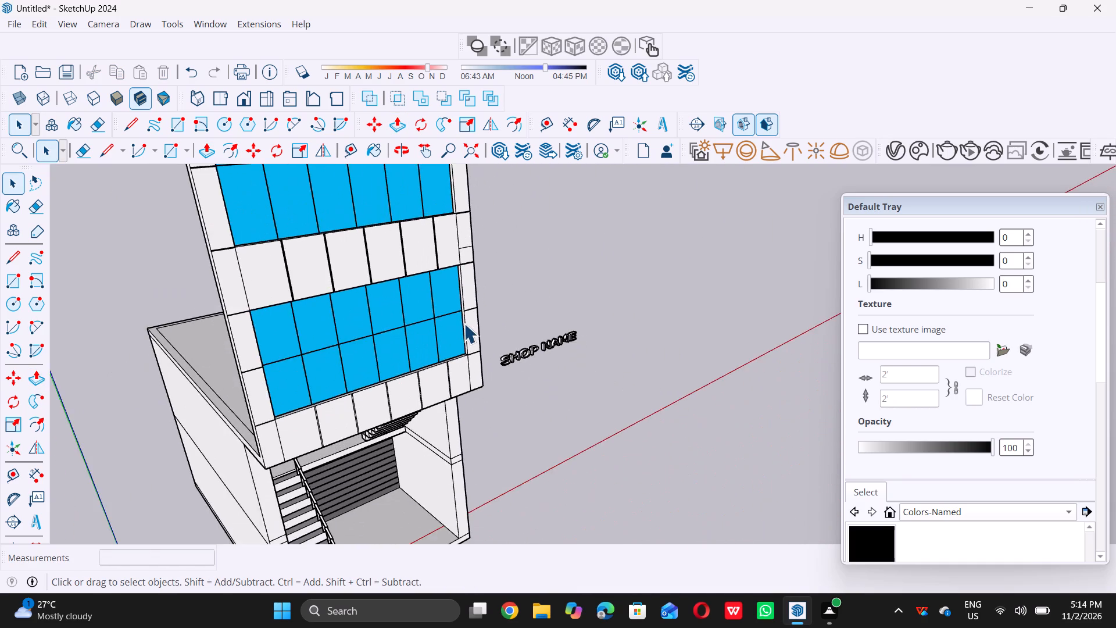
scroll(464, 323, "up", 20)
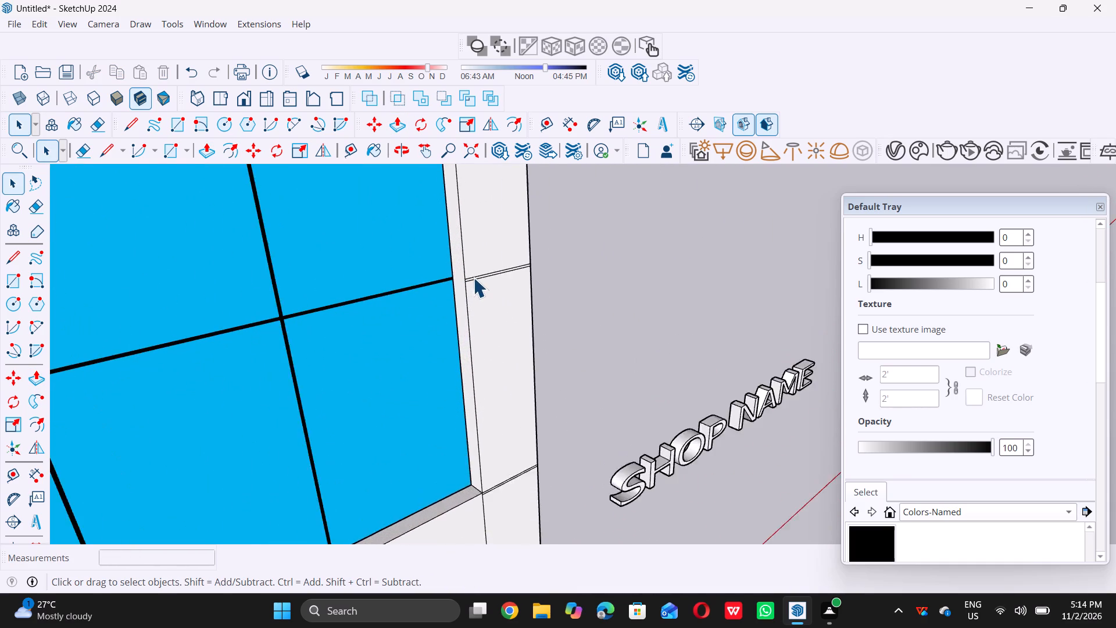
scroll(471, 276, "up", 15)
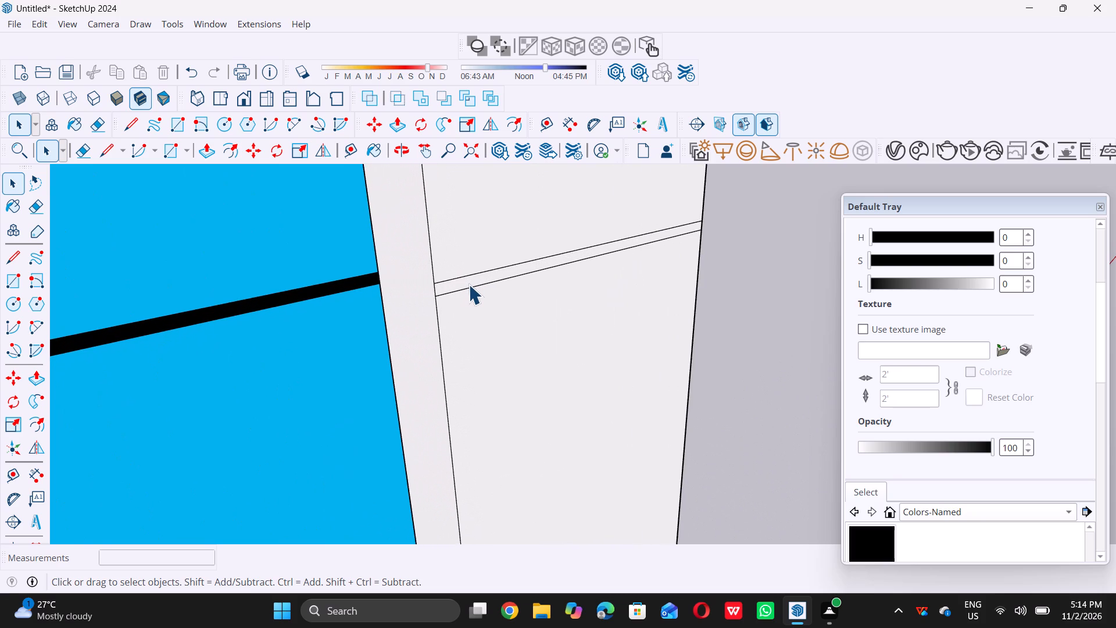
left_click(468, 284)
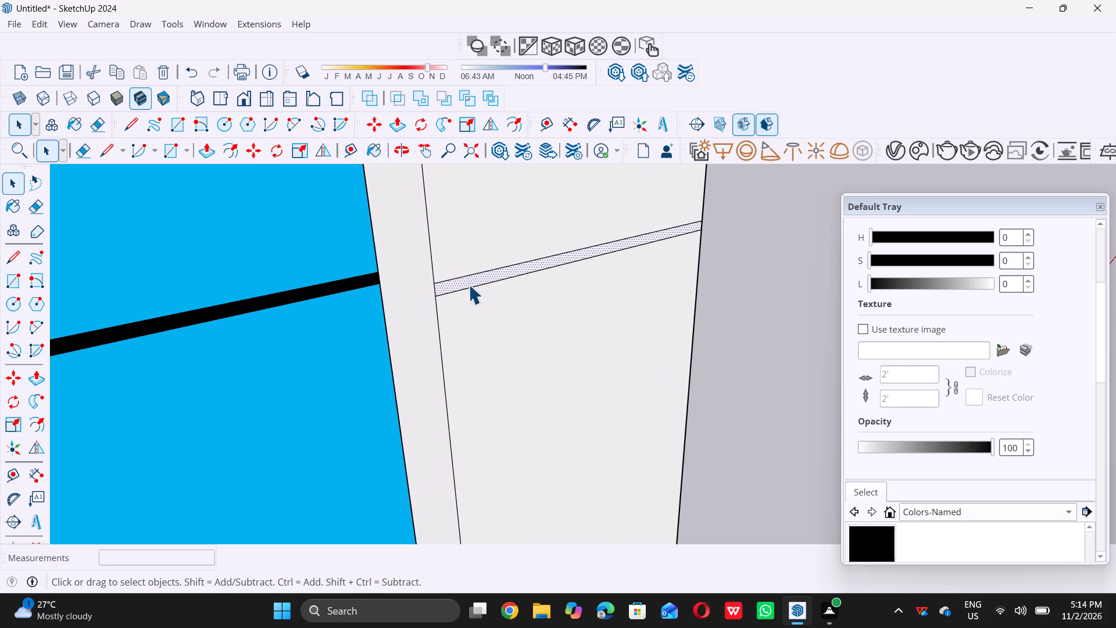
key("p")
double_click(468, 285)
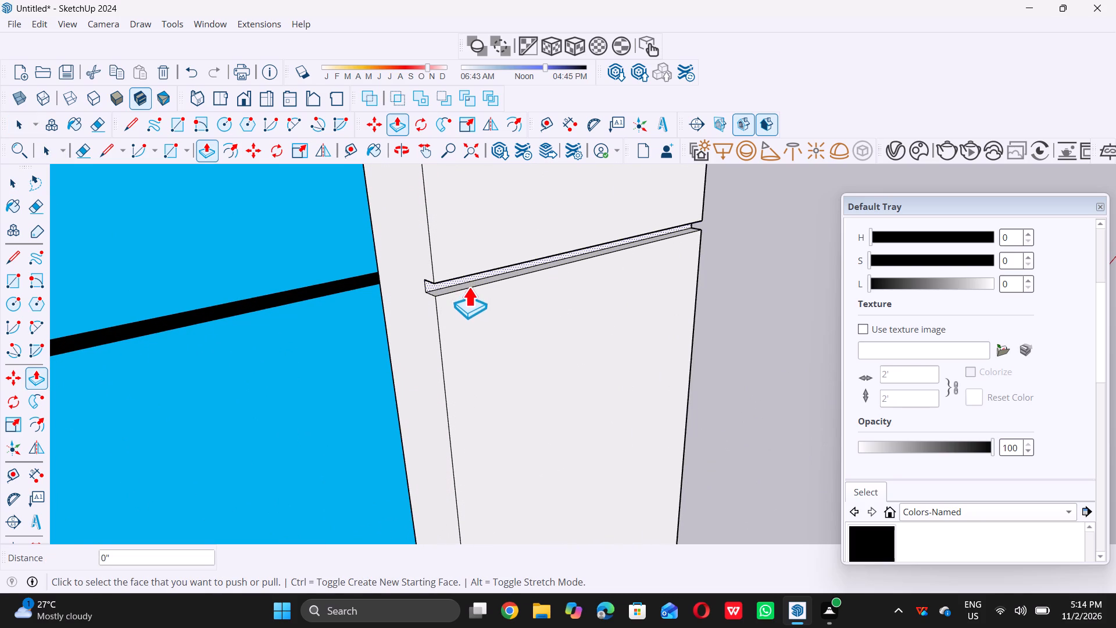
key("space")
Push the horizontal joint strip on the right-hand pier, level with the lower window's sill, 0.5" into the wall.
scroll(468, 290, "down", 20)
scroll(468, 290, "down", 5)
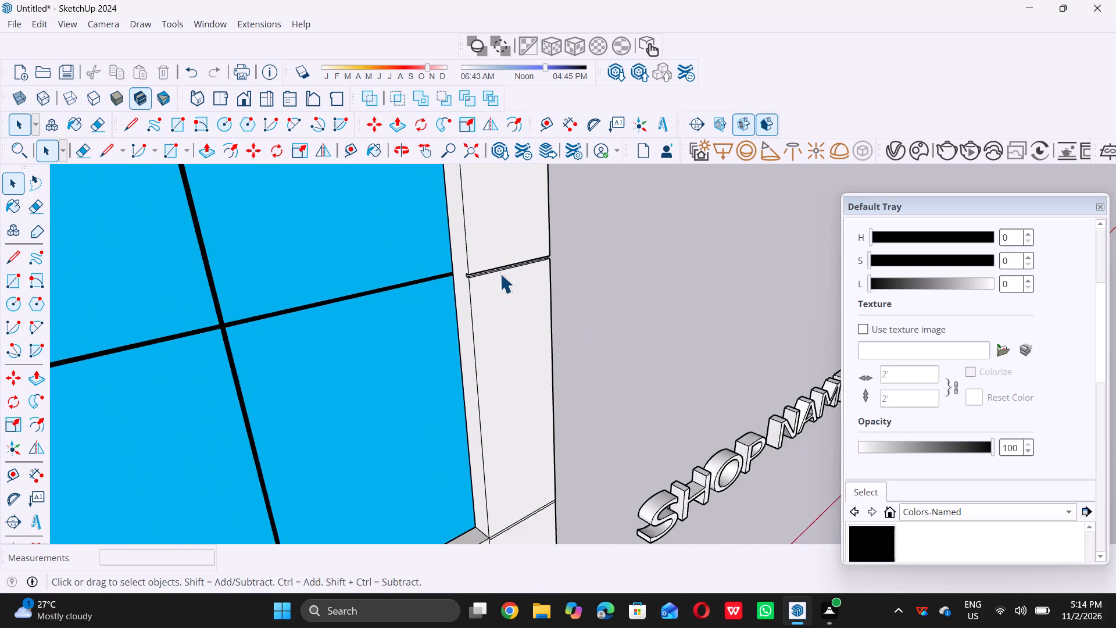
scroll(500, 273, "down", 20)
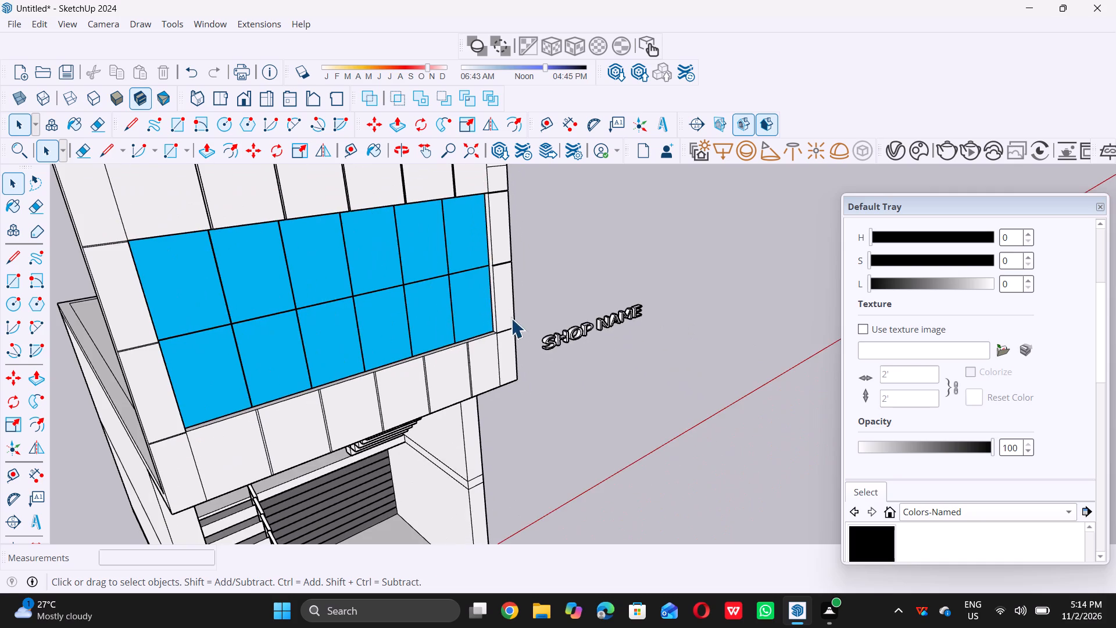
scroll(465, 357, "up", 13)
scroll(531, 308, "up", 11)
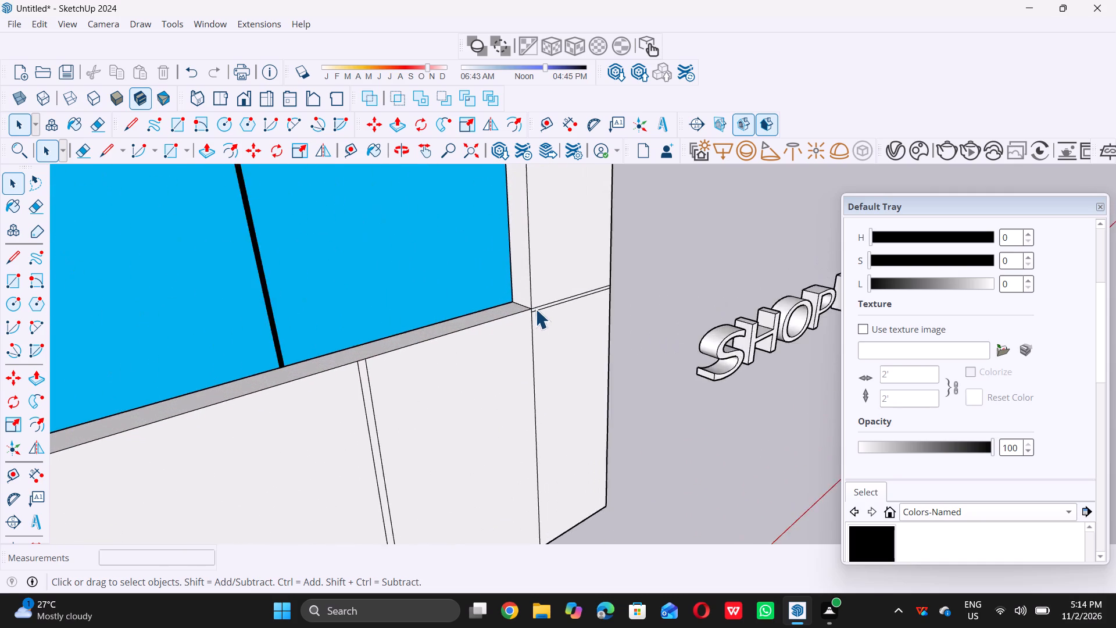
scroll(535, 309, "up", 16)
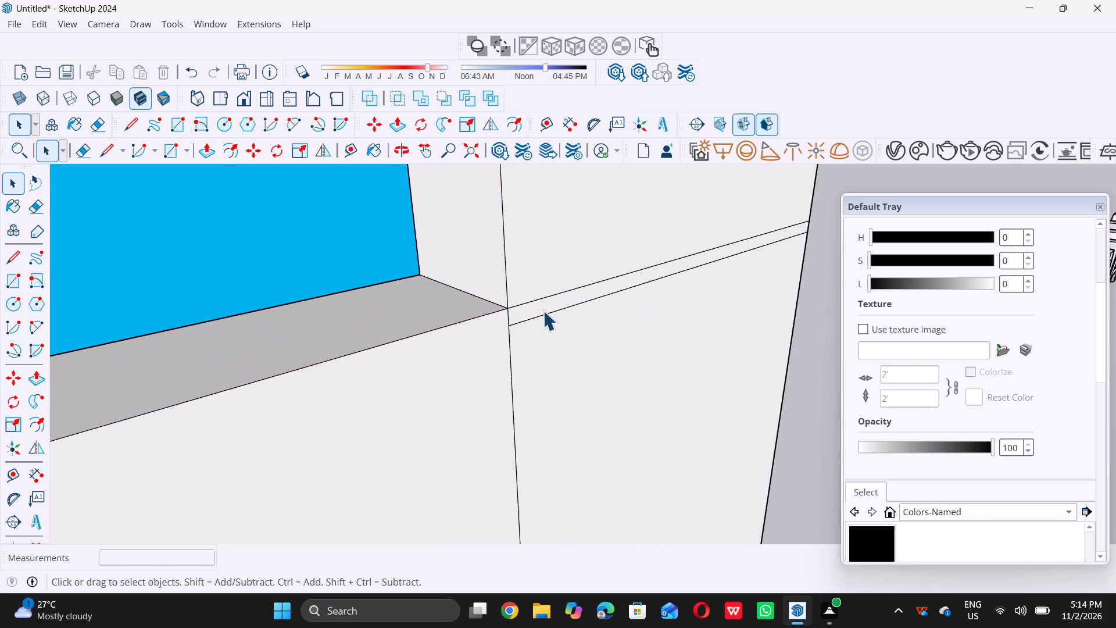
left_click(543, 311)
key("p")
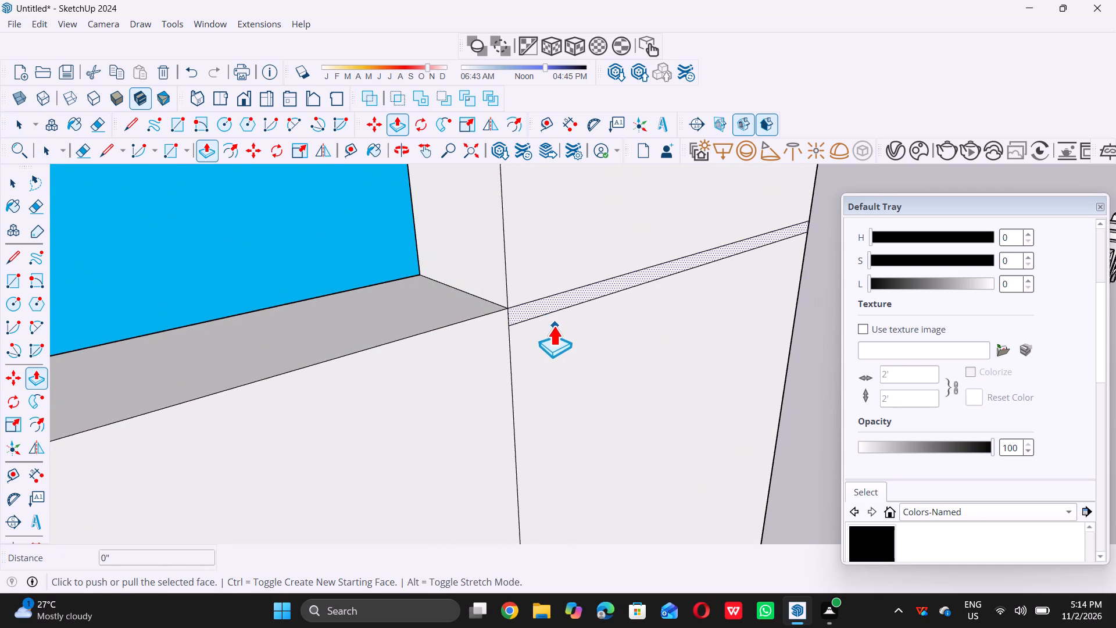
left_click(542, 305)
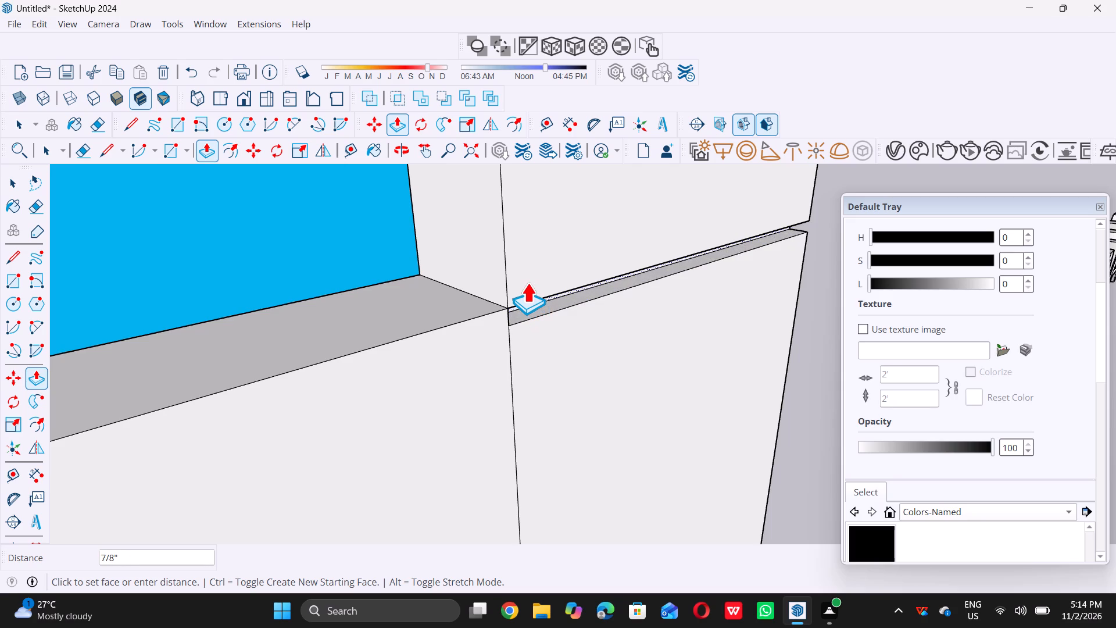
type("0.5")
key("shift+quotedbl")
key("Return")
Push the fifth vertical joint strip from the left in the band below the lower window 0.5" into the wall.
scroll(517, 329, "down", 10)
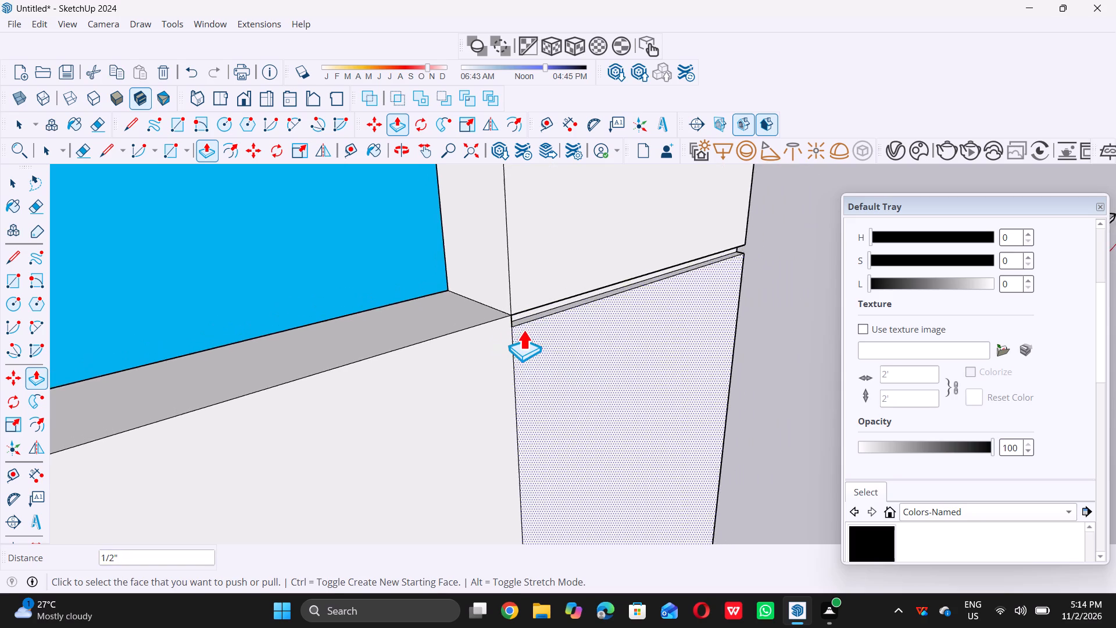
scroll(523, 330, "down", 20)
scroll(523, 330, "down", 3)
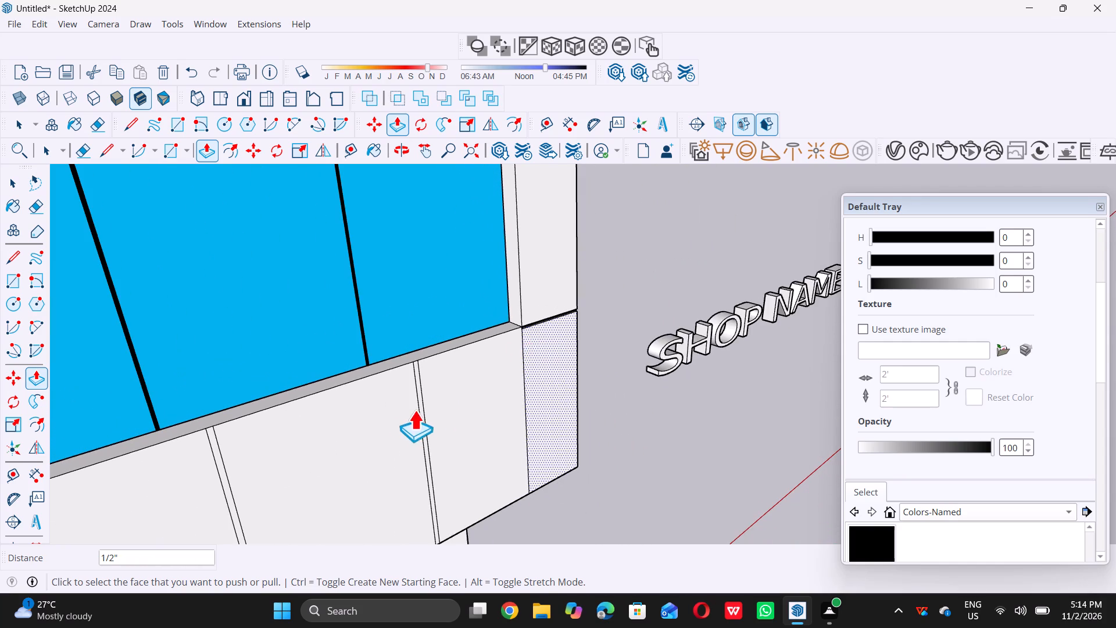
scroll(414, 385, "up", 10)
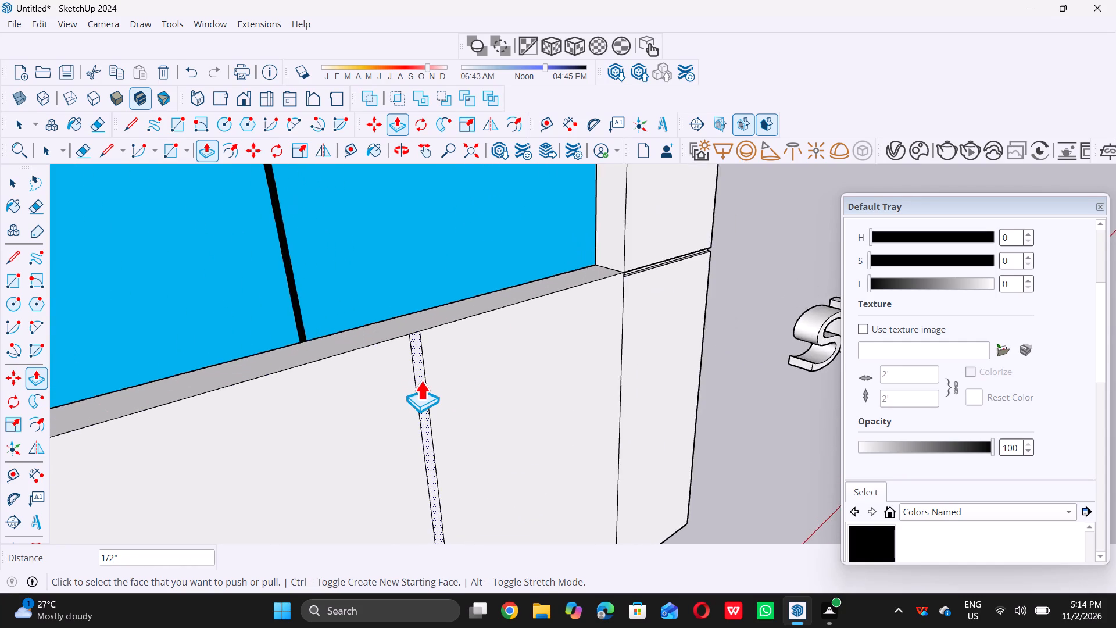
scroll(421, 380, "up", 3)
left_click(421, 380)
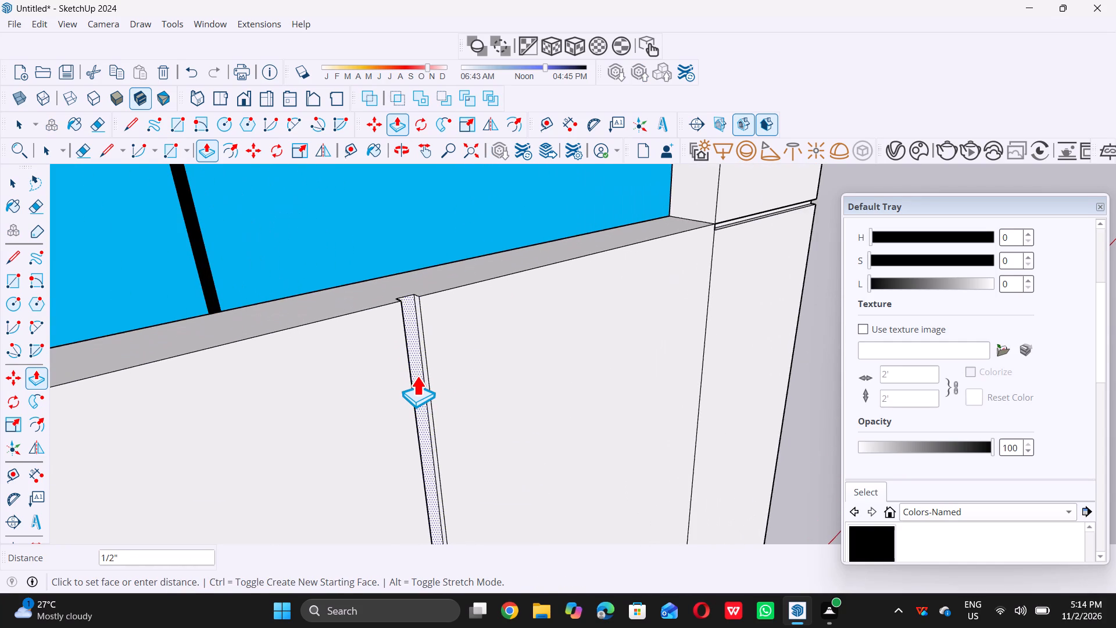
type("0.5")
key("shift+quotedbl")
key("Return")
key("space")
Push the fourth vertical joint strip from the left in the band below the lower window 0.5" into the wall.
scroll(416, 374, "down", 2)
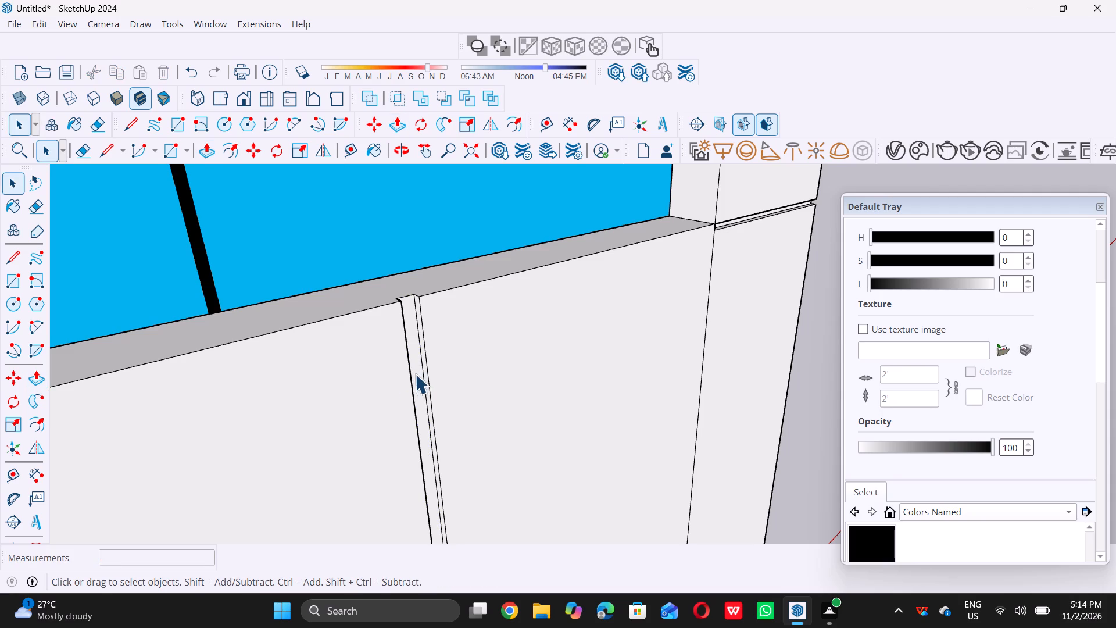
scroll(415, 374, "down", 20)
scroll(415, 374, "down", 11)
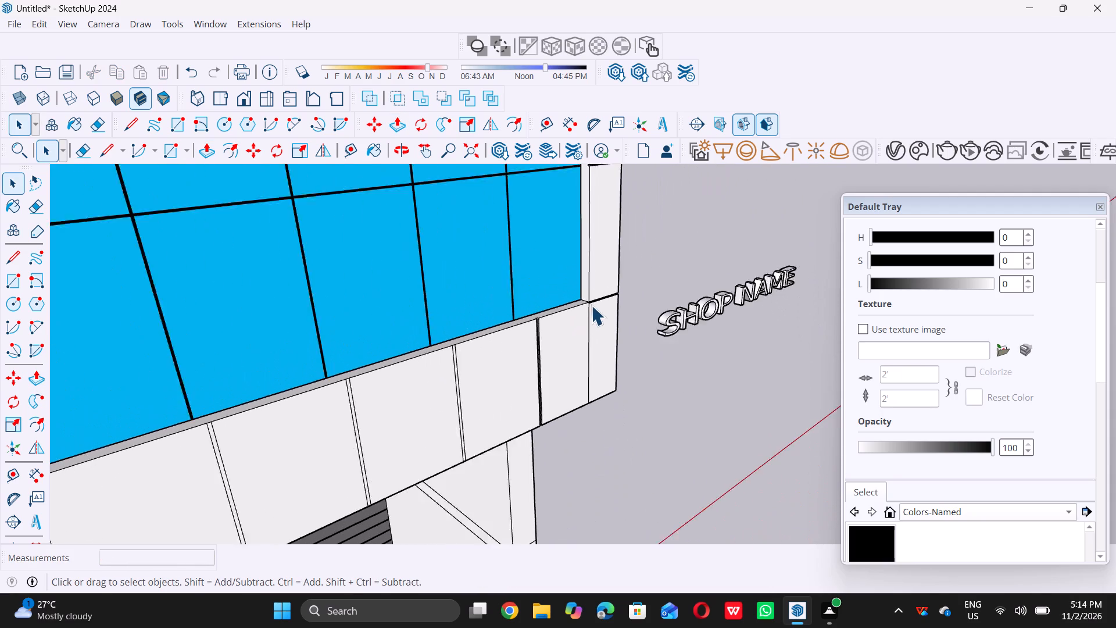
scroll(591, 305, "down", 6)
scroll(523, 336, "up", 6)
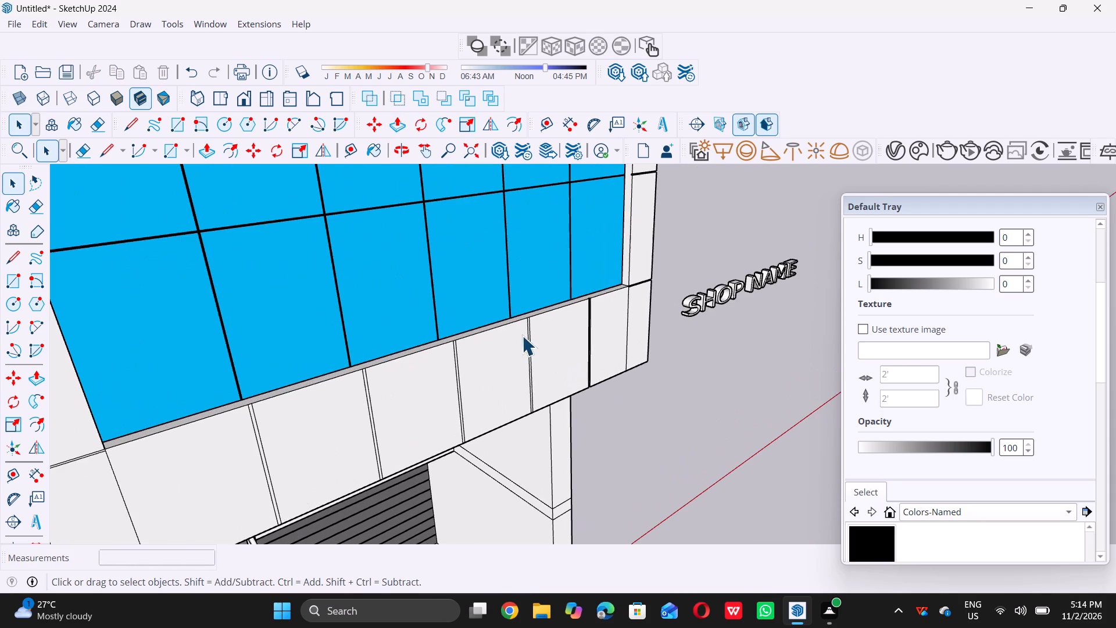
scroll(525, 333, "up", 15)
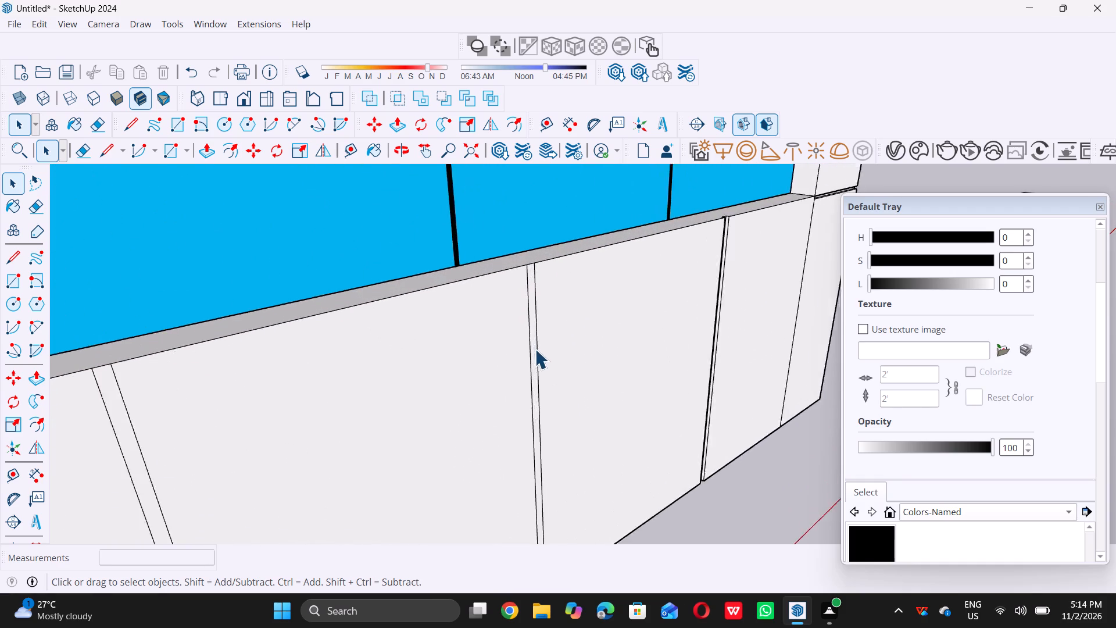
scroll(535, 349, "up", 5)
left_click(528, 350)
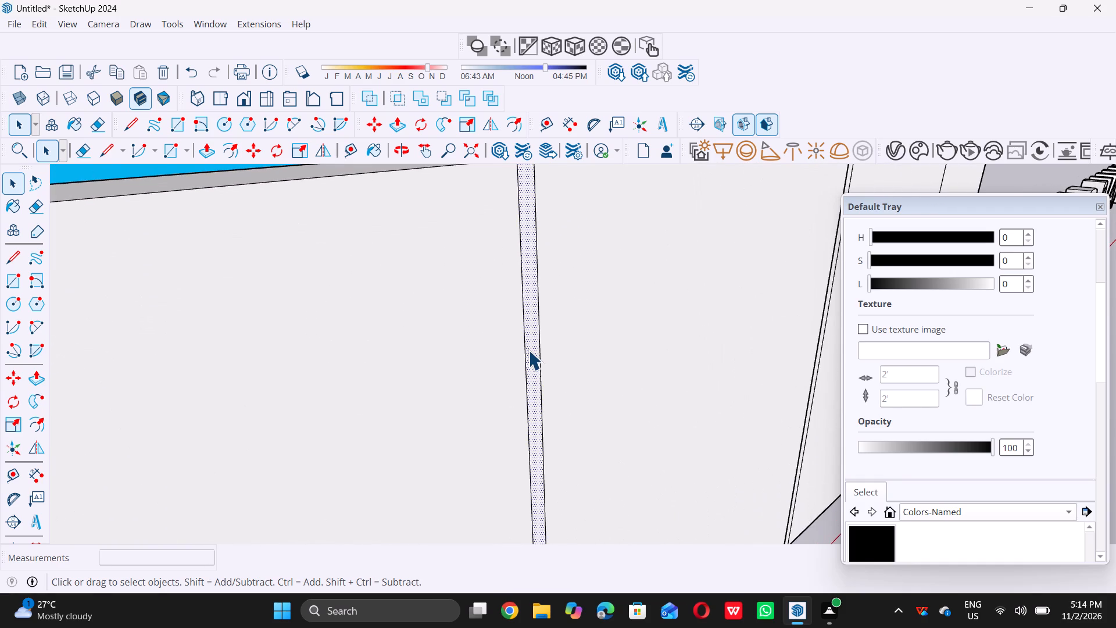
key("p")
left_click(528, 352)
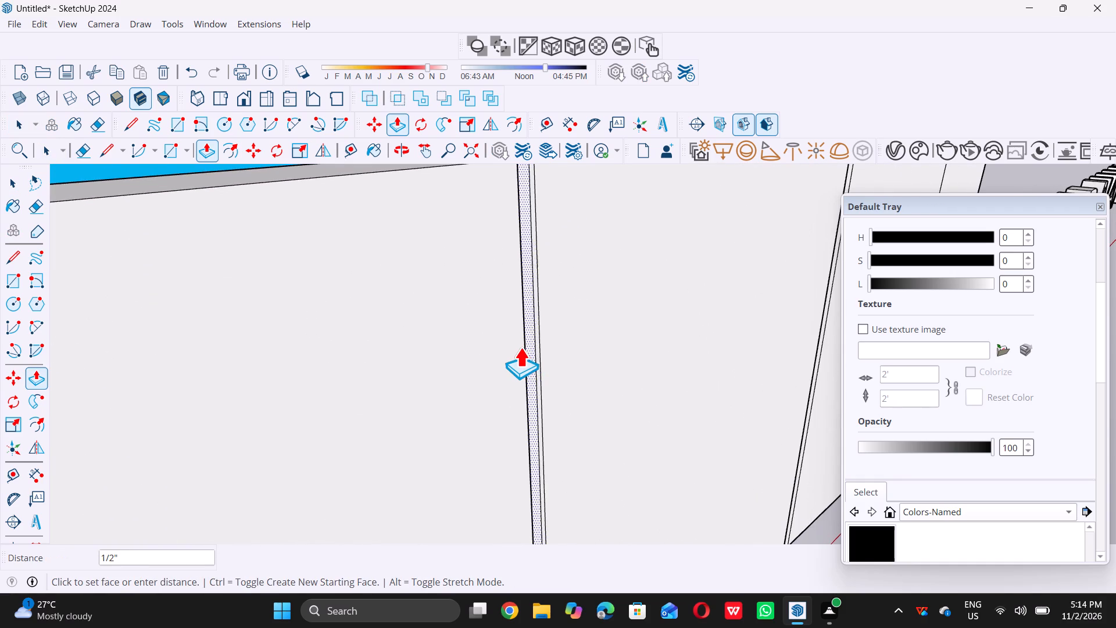
key("0")
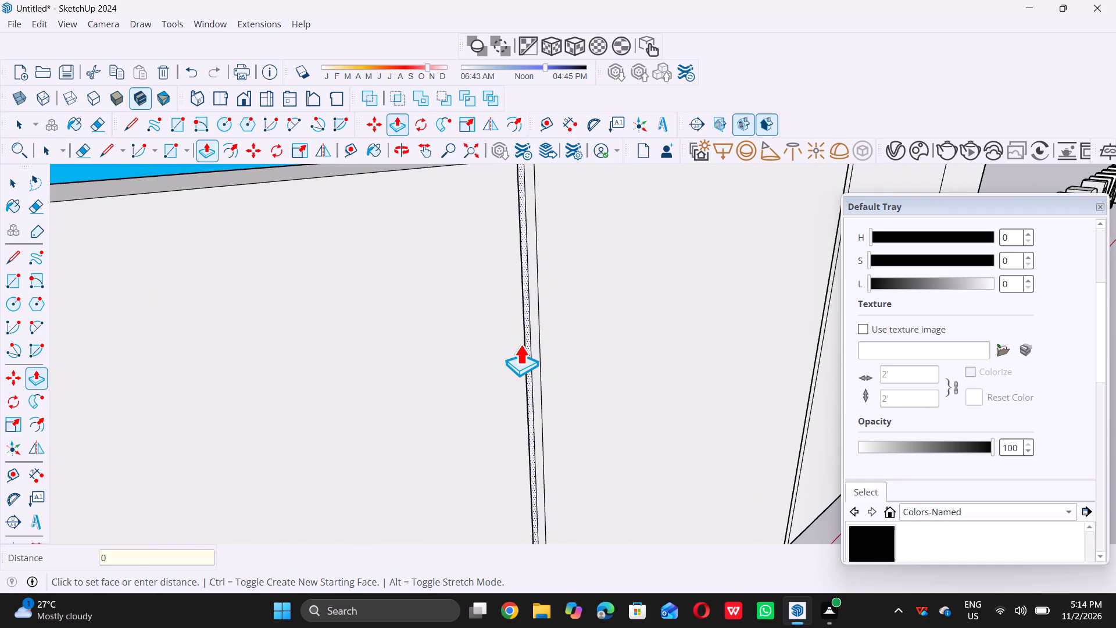
type(".5")
key("shift+quotedbl")
key("Return")
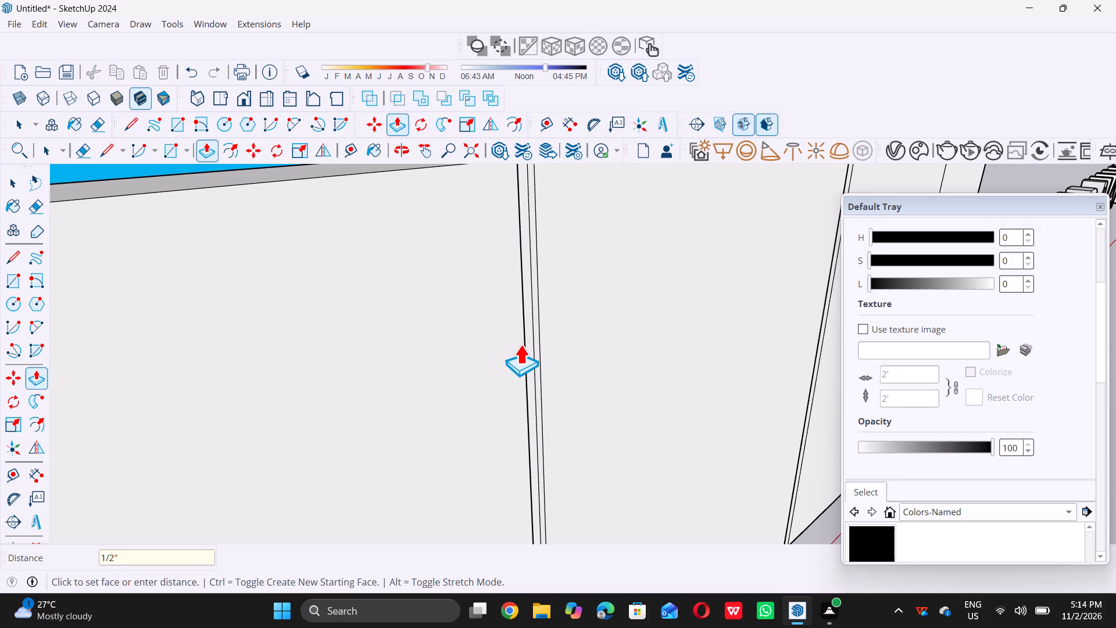
Push the third vertical joint strip from the left in the band below the lower window 0.5" into the wall.
scroll(521, 340, "down", 20)
scroll(521, 340, "down", 1)
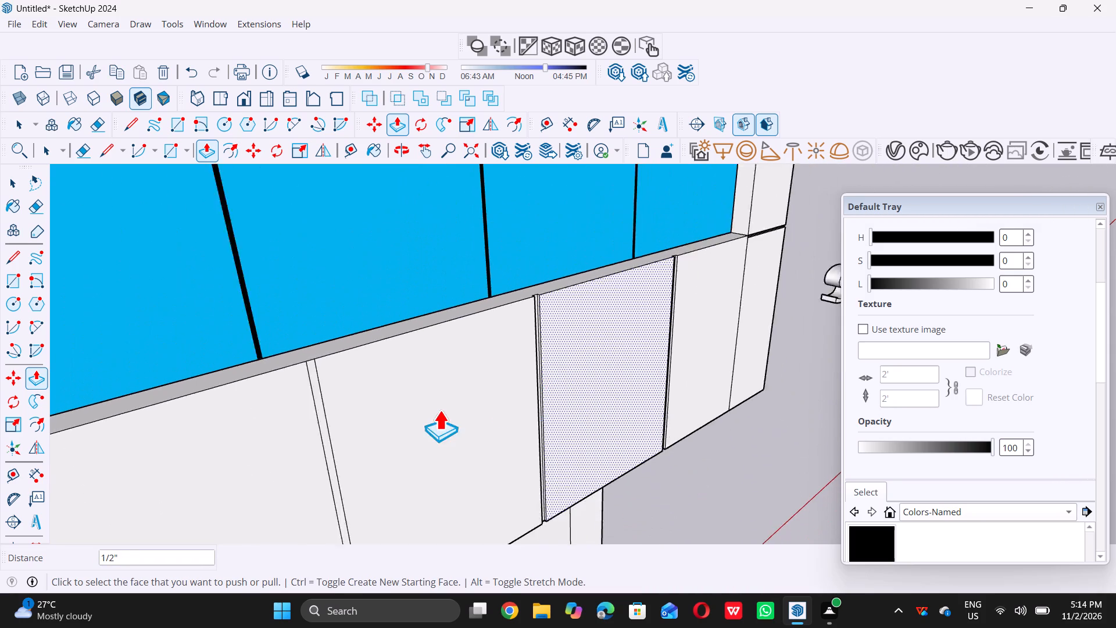
scroll(395, 423, "up", 8)
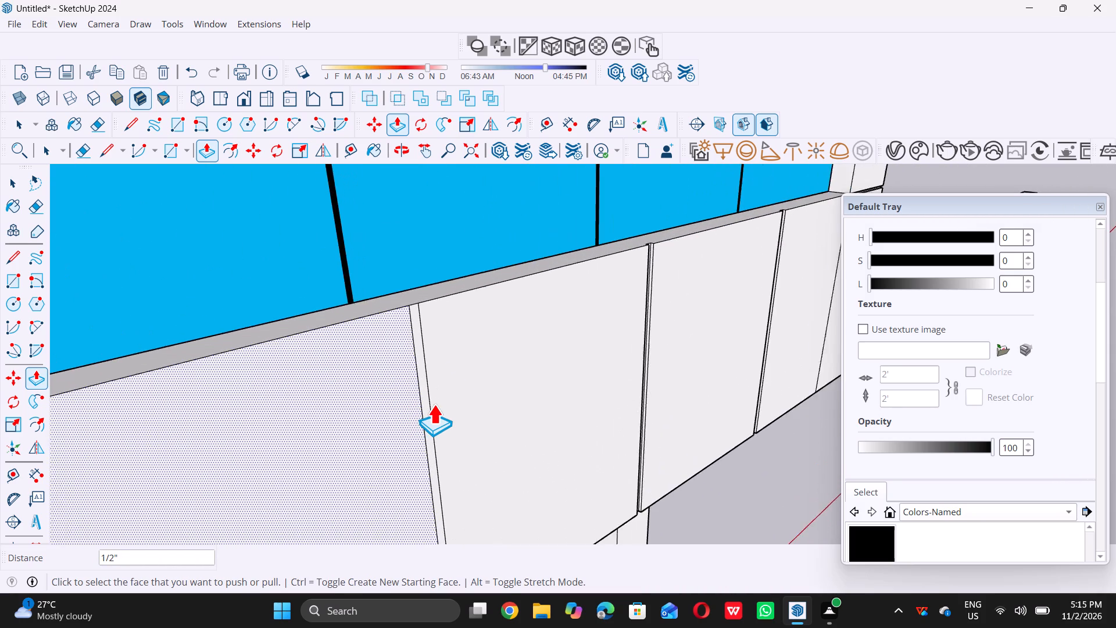
left_click(430, 406)
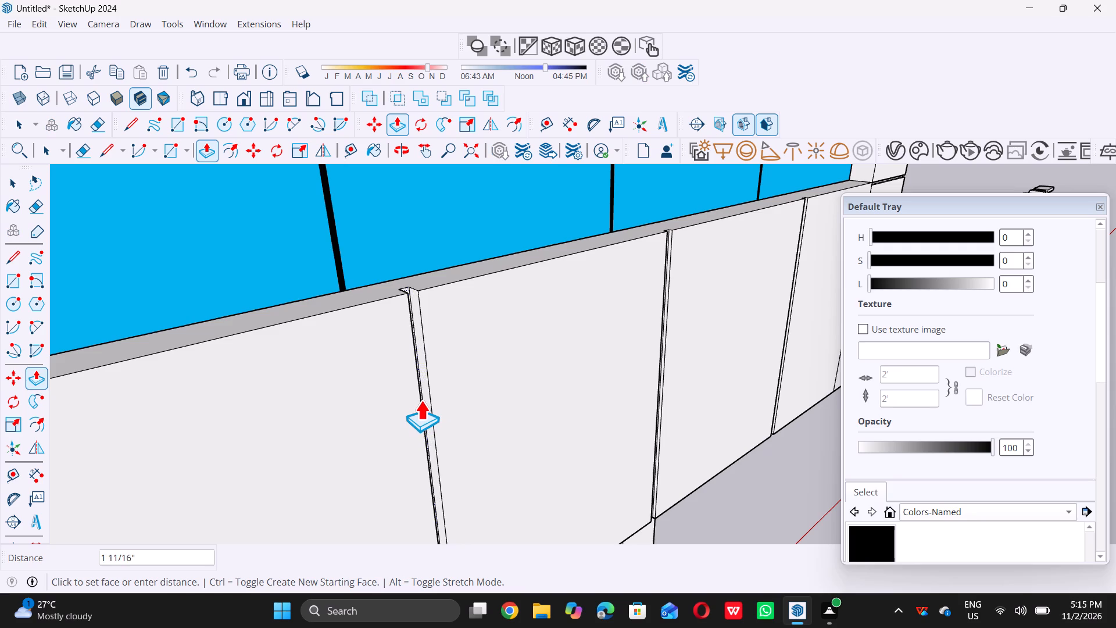
type("0.5")
key("shift+quotedbl")
key("Return")
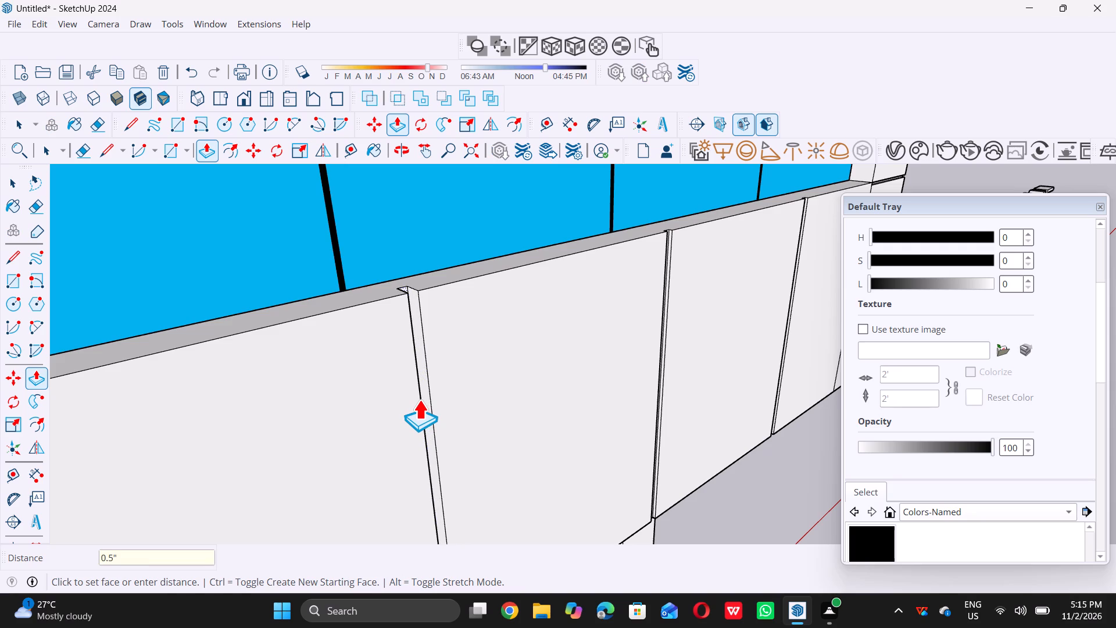
key("space")
Push the second vertical joint strip from the left below the lower window into the wall, repeating the previous 0.5" depth.
scroll(420, 401, "down", 6)
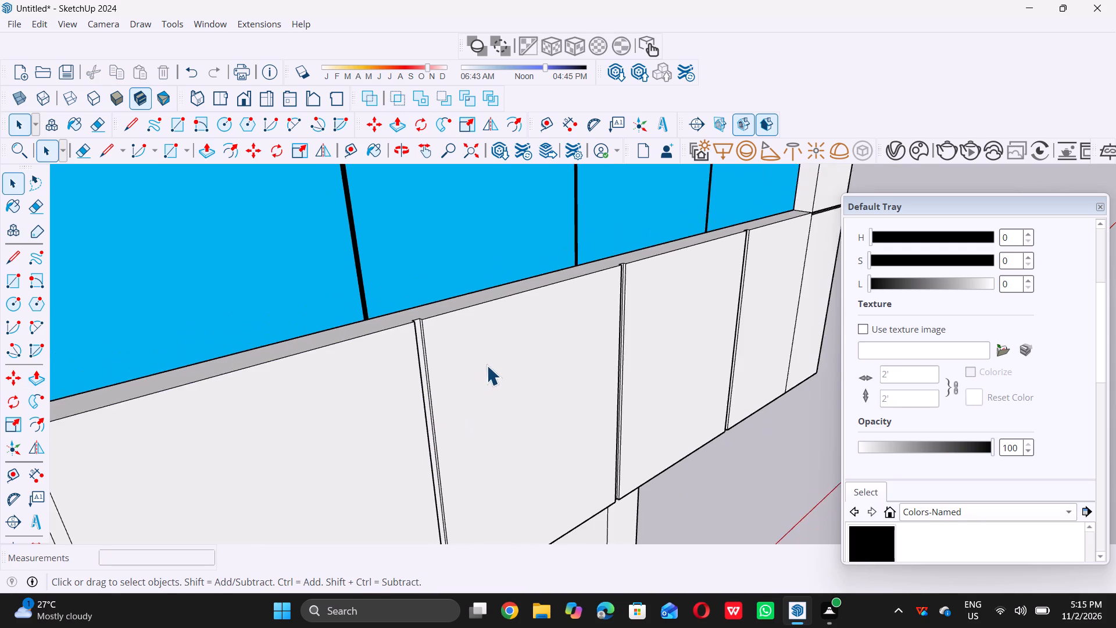
scroll(487, 365, "down", 19)
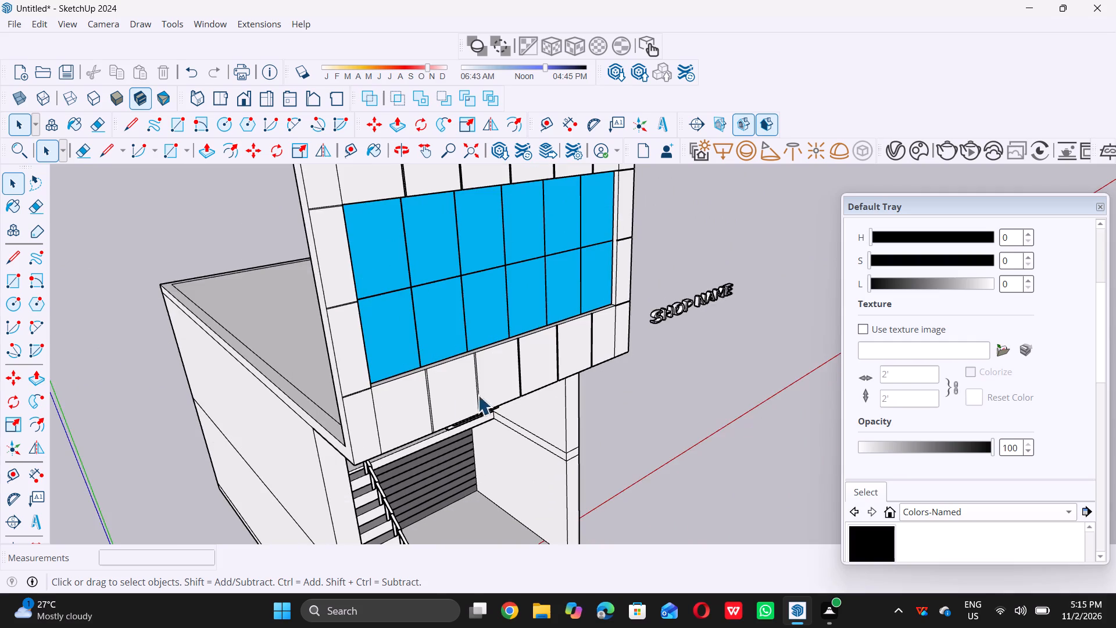
scroll(439, 405, "up", 5)
scroll(503, 337, "up", 6)
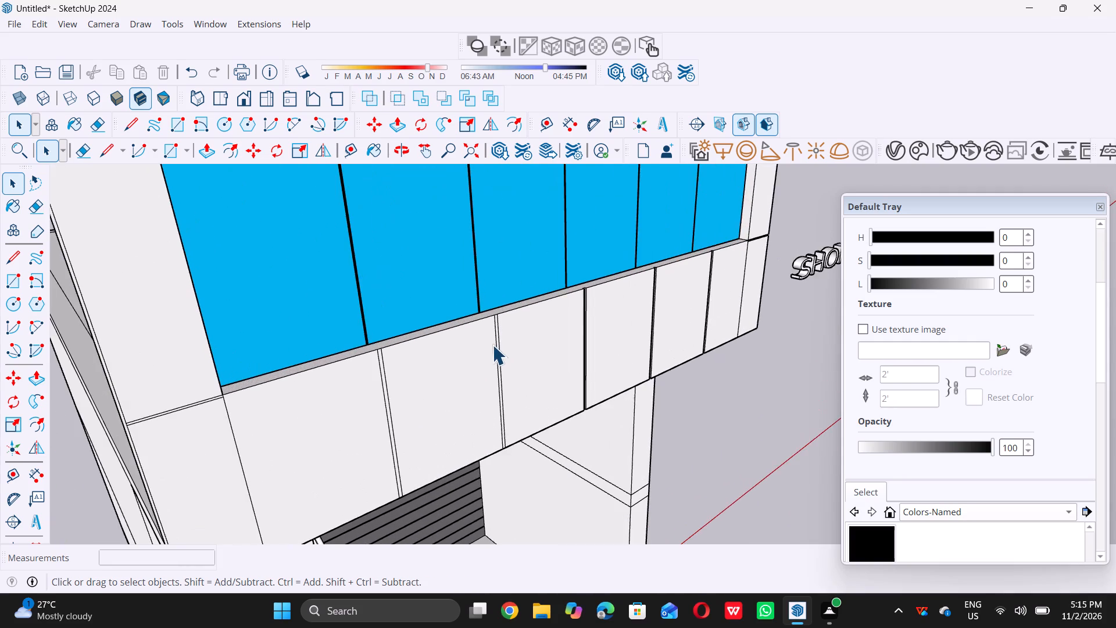
scroll(492, 345, "up", 8)
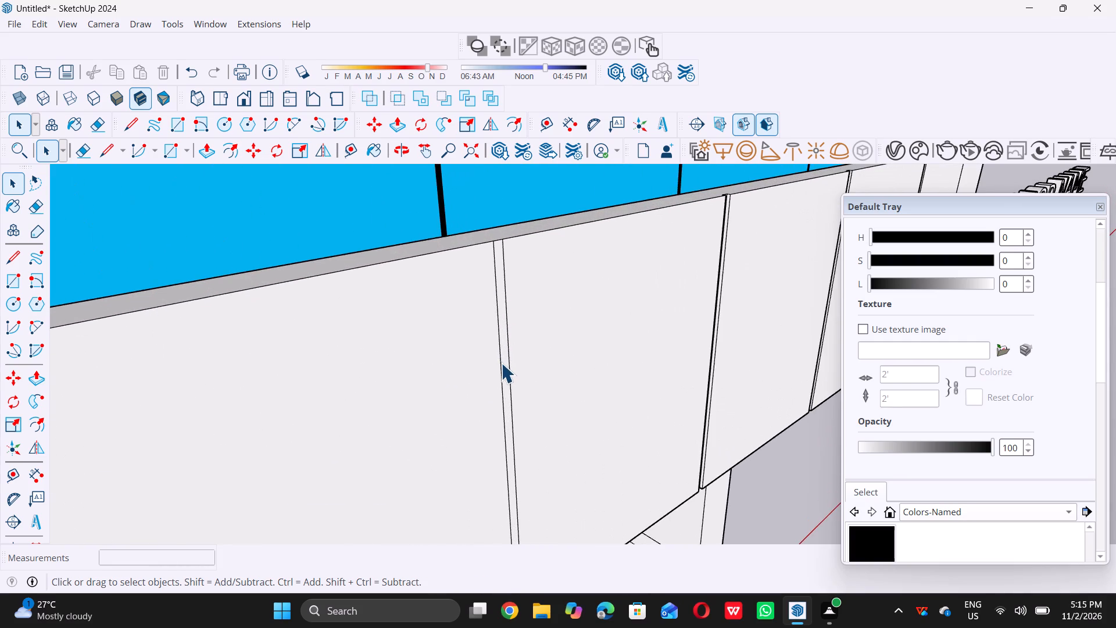
scroll(501, 363, "up", 3)
triple_click(506, 365)
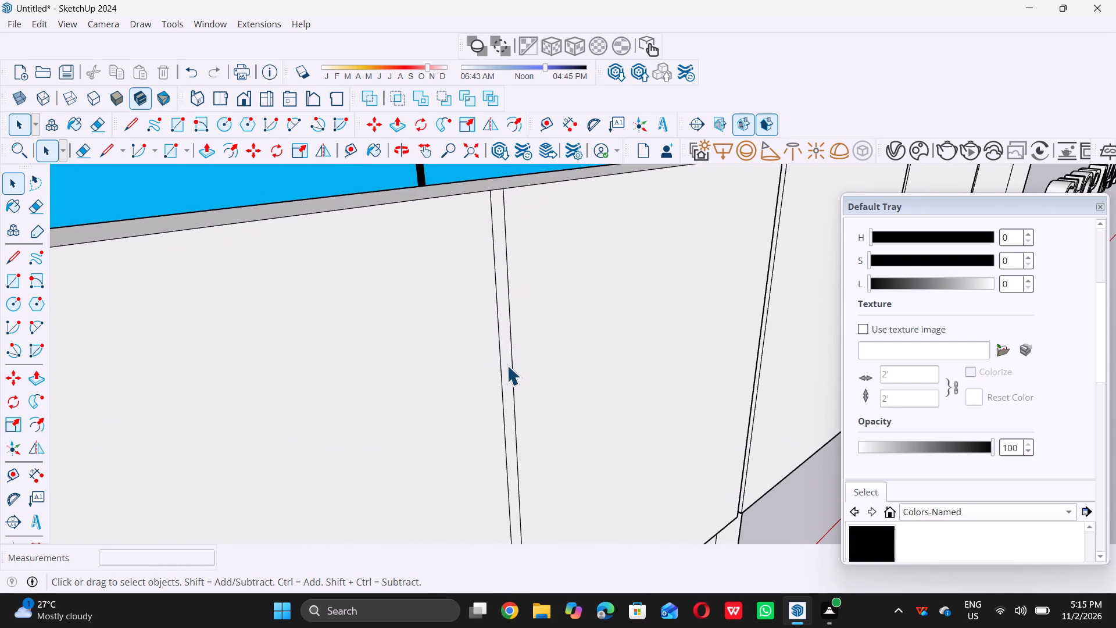
key("p")
double_click(507, 366)
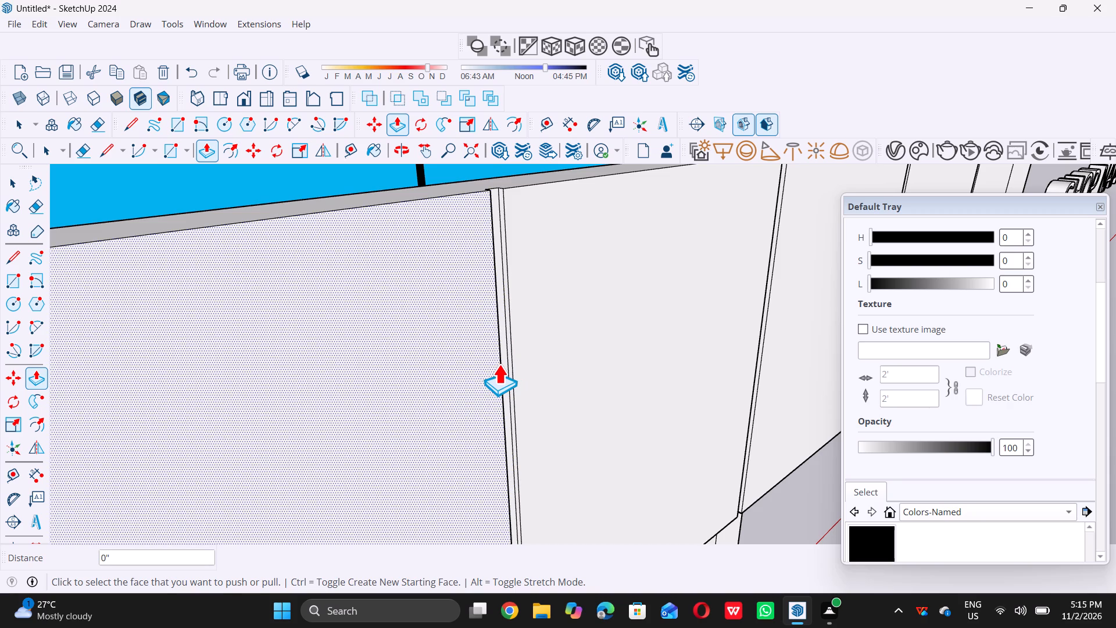
key("space")
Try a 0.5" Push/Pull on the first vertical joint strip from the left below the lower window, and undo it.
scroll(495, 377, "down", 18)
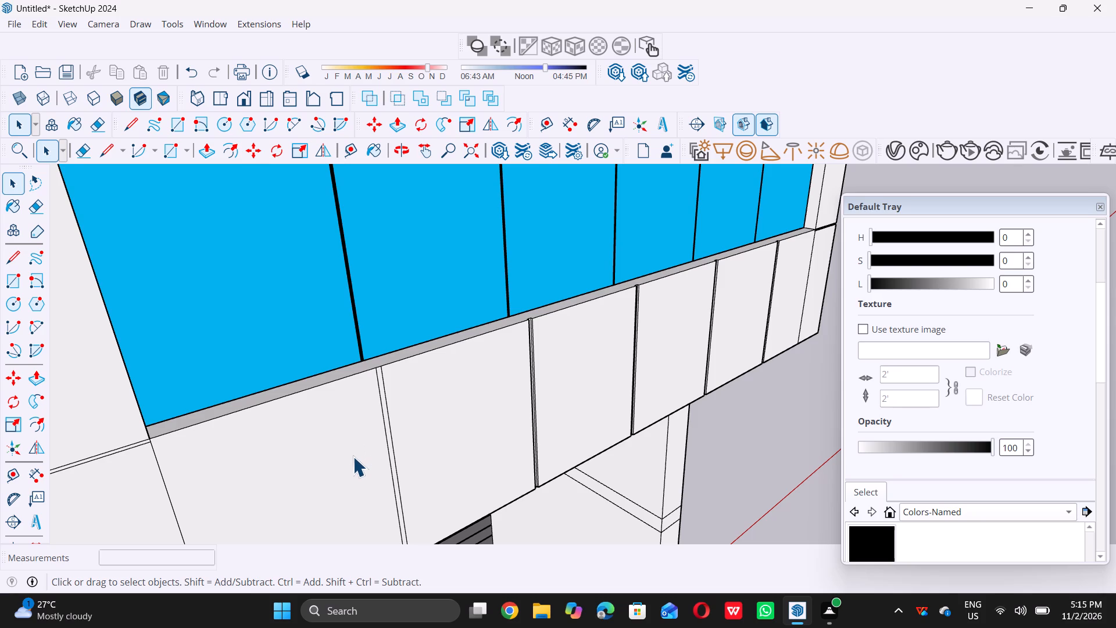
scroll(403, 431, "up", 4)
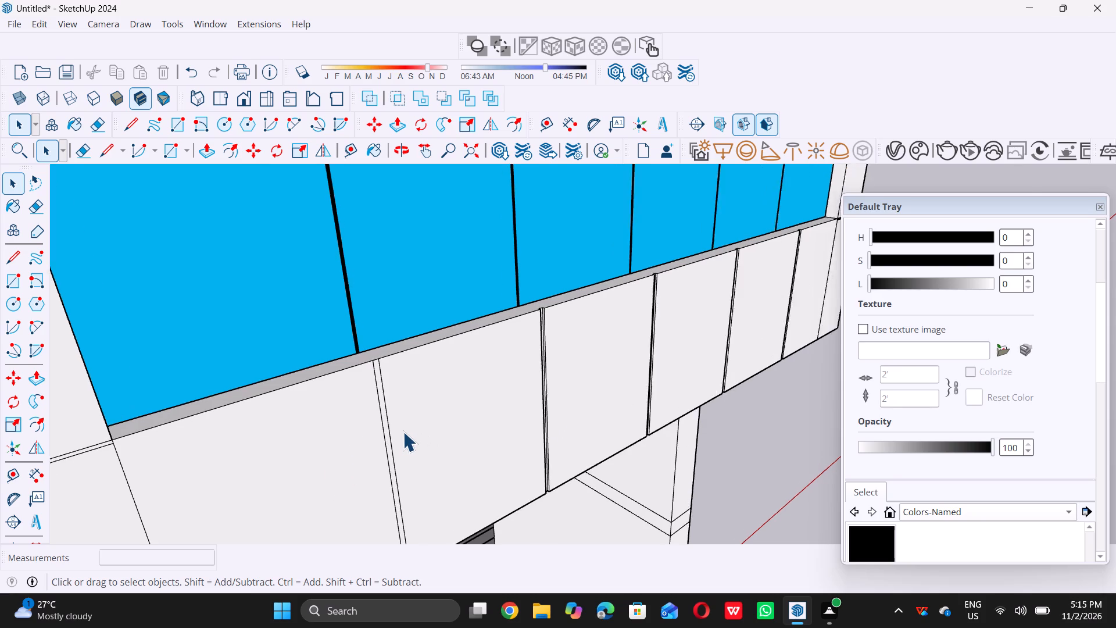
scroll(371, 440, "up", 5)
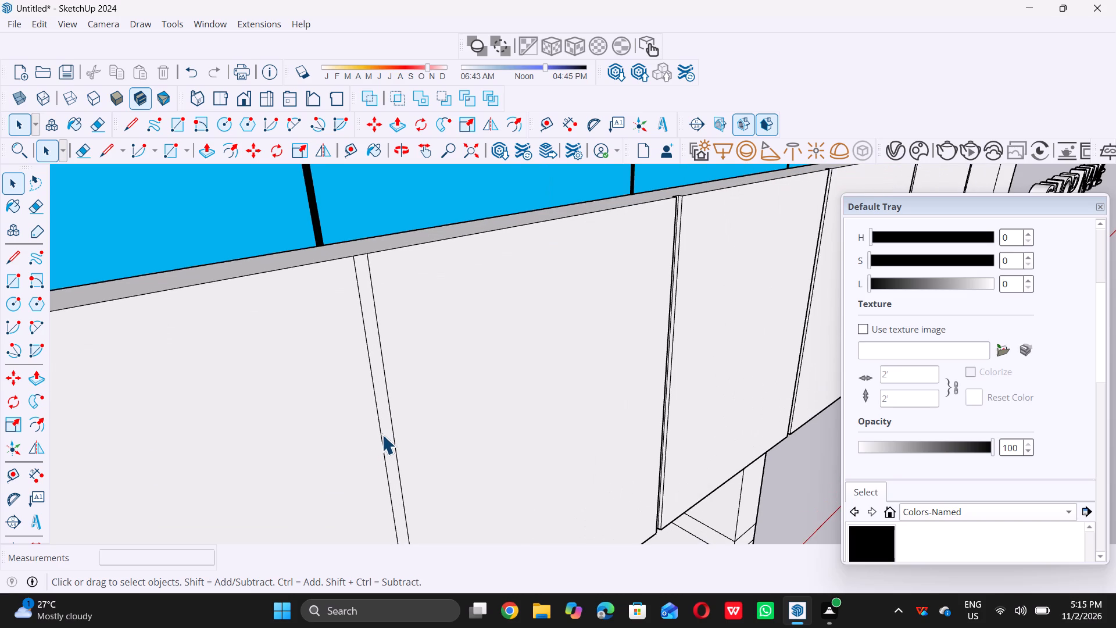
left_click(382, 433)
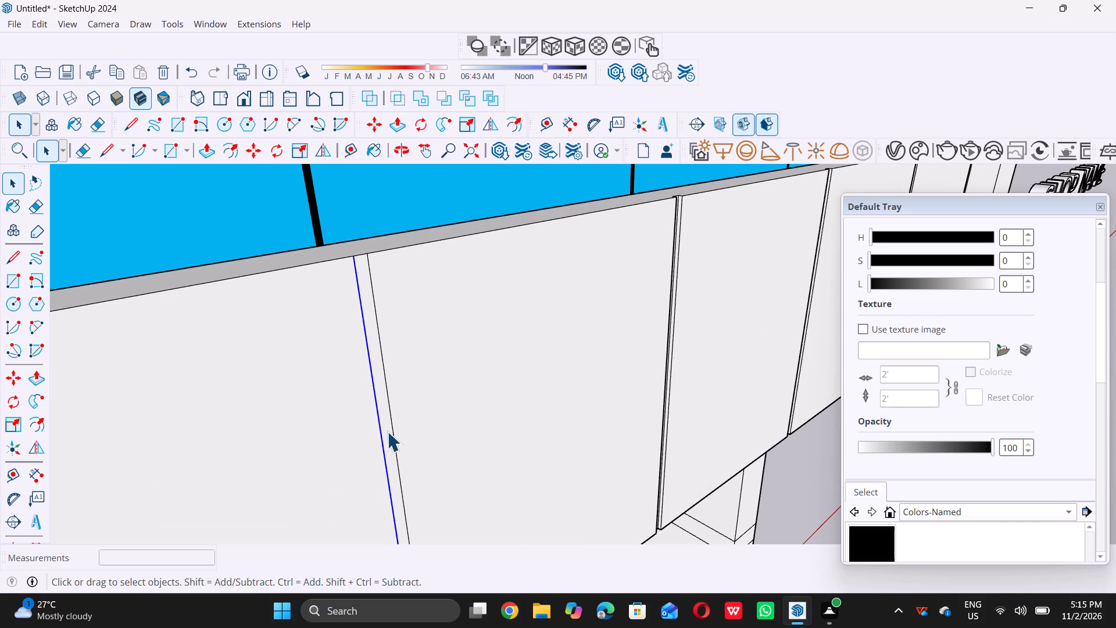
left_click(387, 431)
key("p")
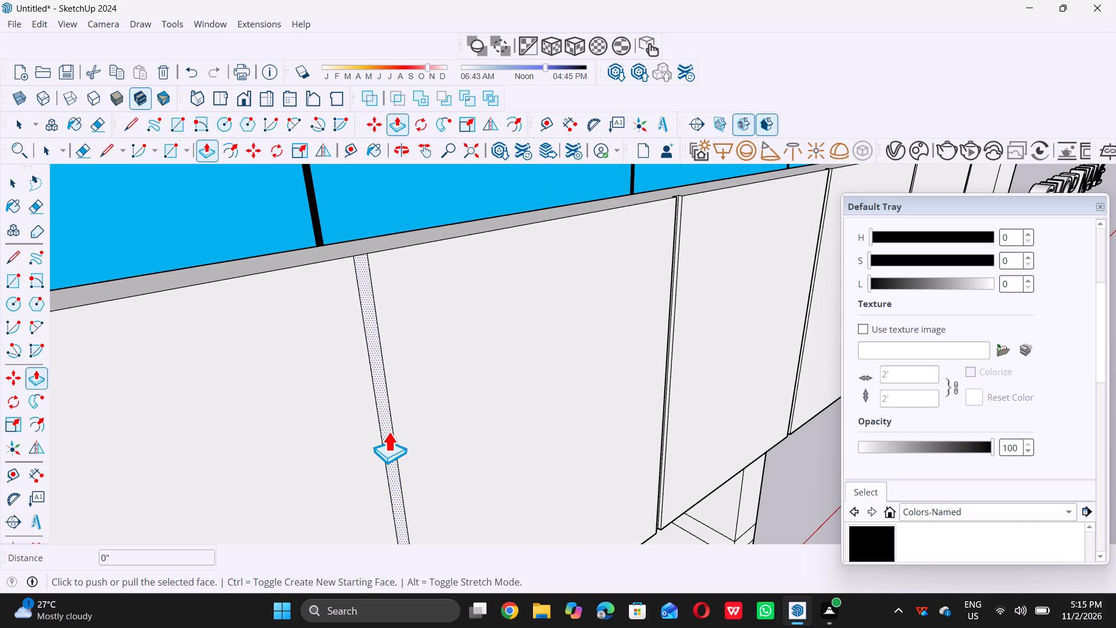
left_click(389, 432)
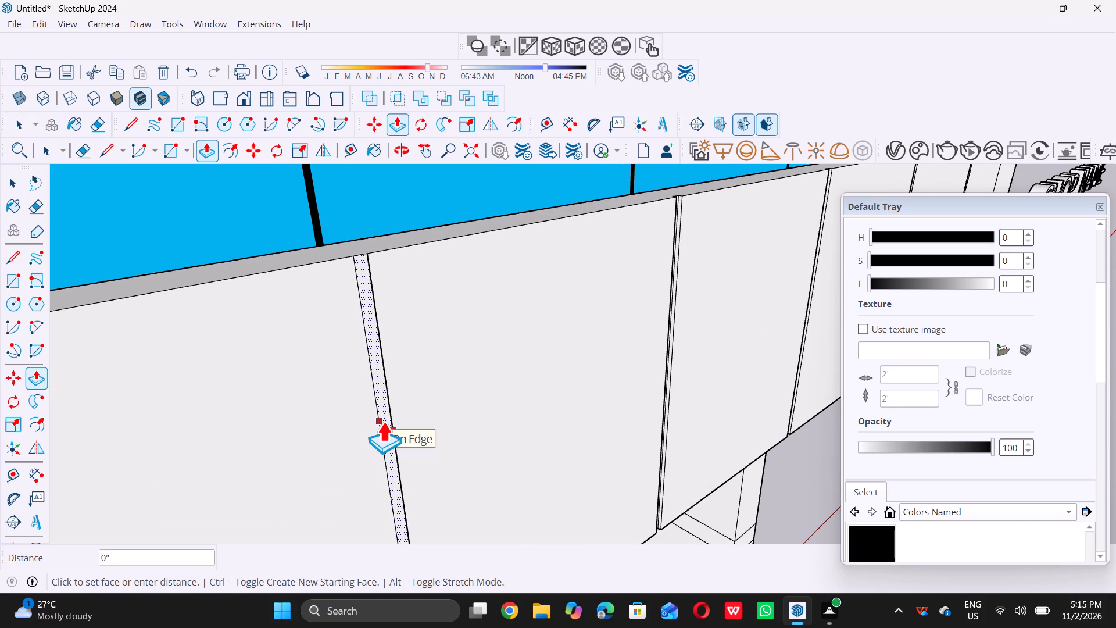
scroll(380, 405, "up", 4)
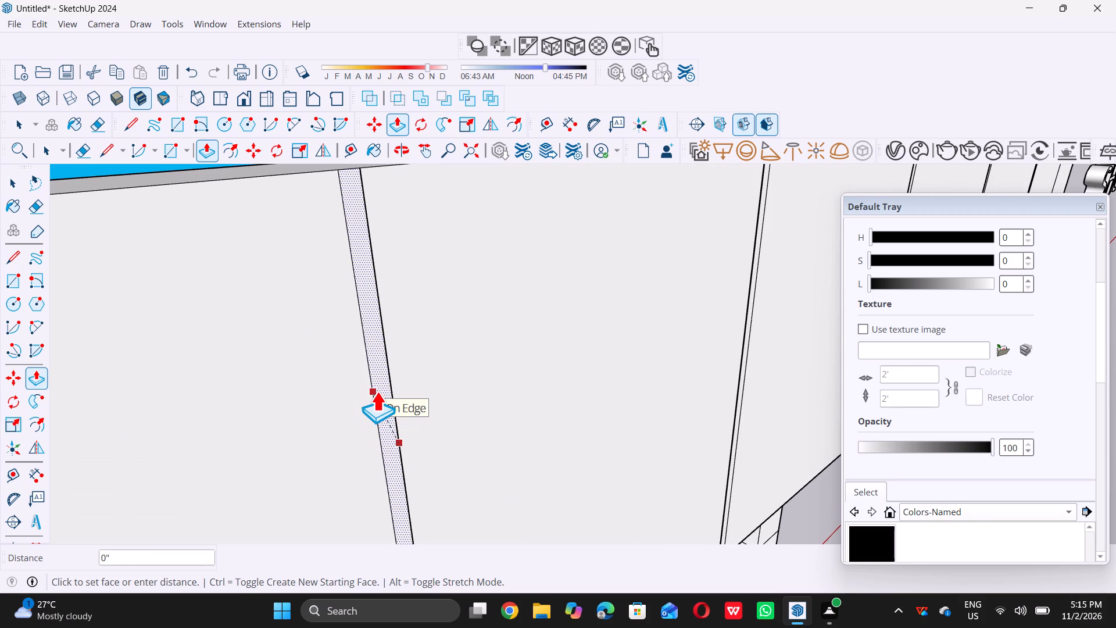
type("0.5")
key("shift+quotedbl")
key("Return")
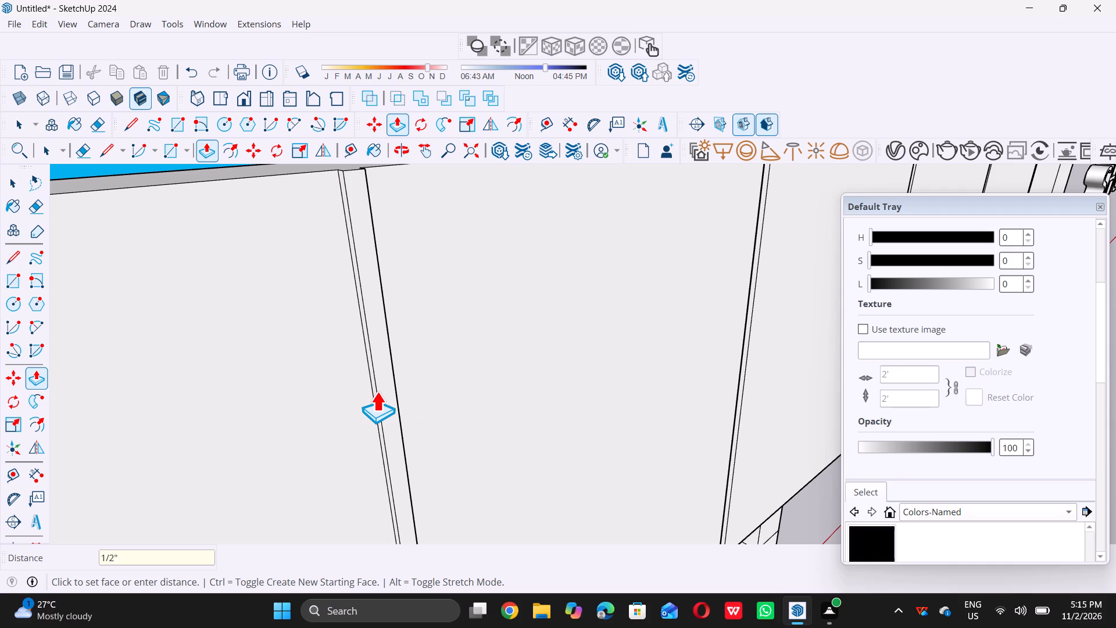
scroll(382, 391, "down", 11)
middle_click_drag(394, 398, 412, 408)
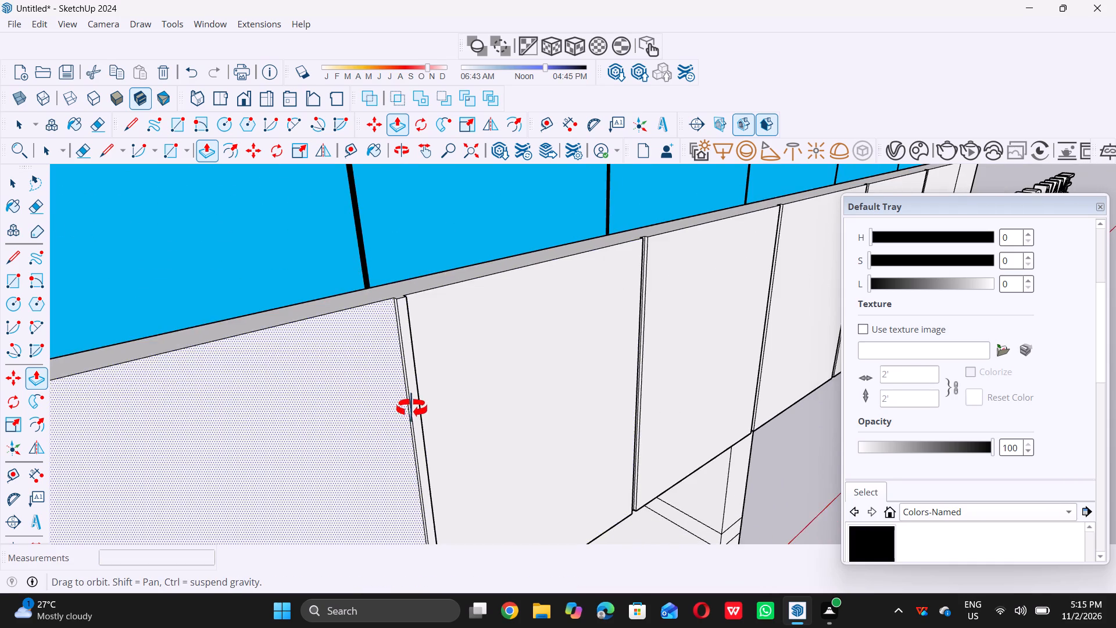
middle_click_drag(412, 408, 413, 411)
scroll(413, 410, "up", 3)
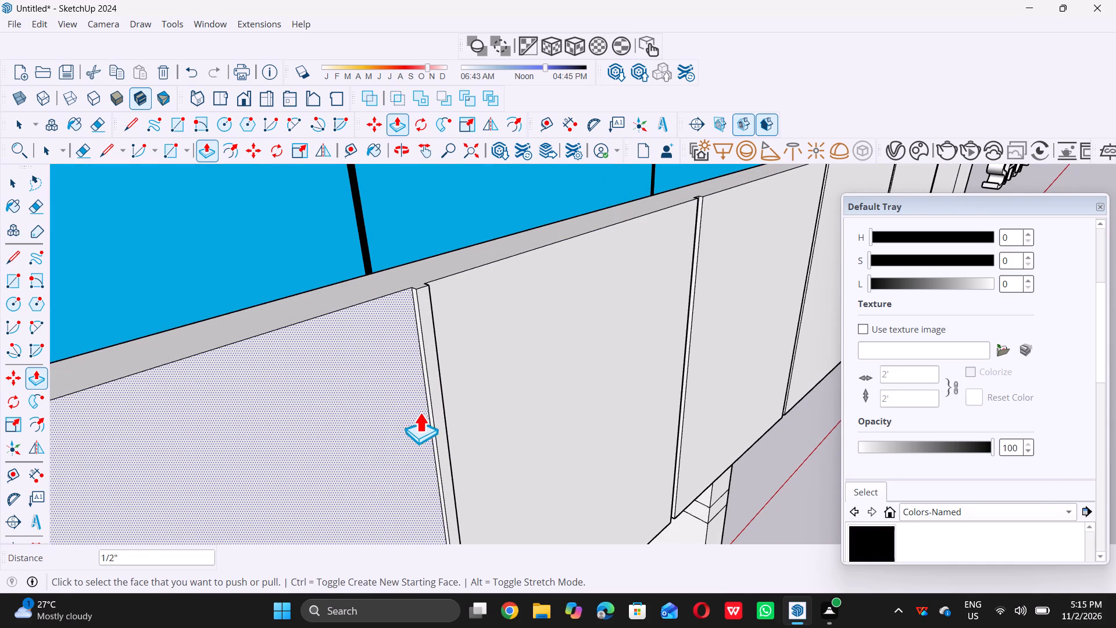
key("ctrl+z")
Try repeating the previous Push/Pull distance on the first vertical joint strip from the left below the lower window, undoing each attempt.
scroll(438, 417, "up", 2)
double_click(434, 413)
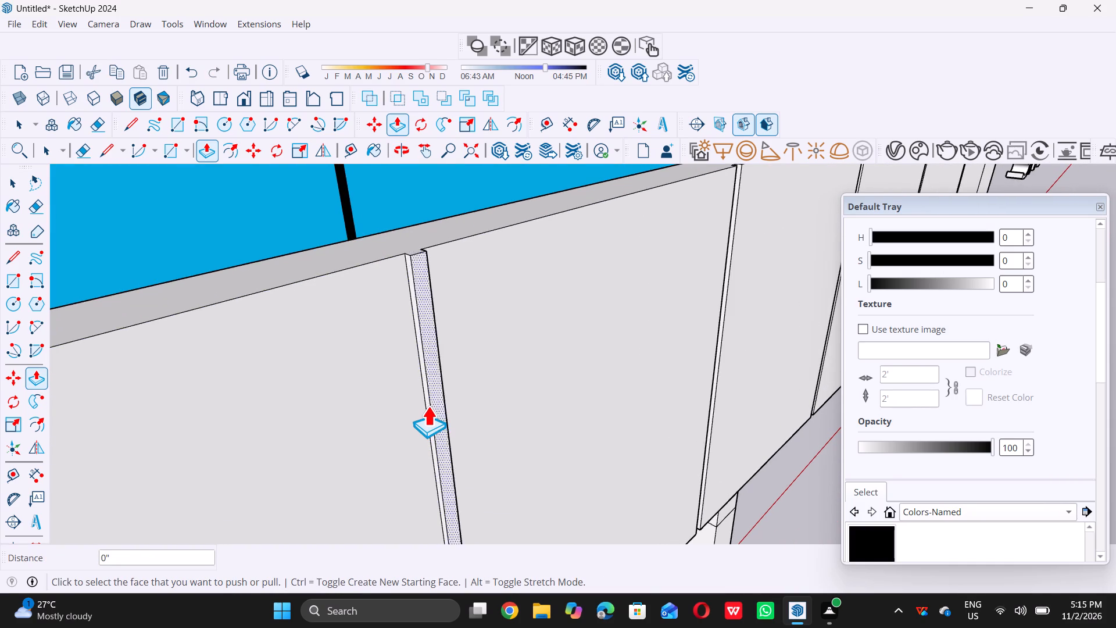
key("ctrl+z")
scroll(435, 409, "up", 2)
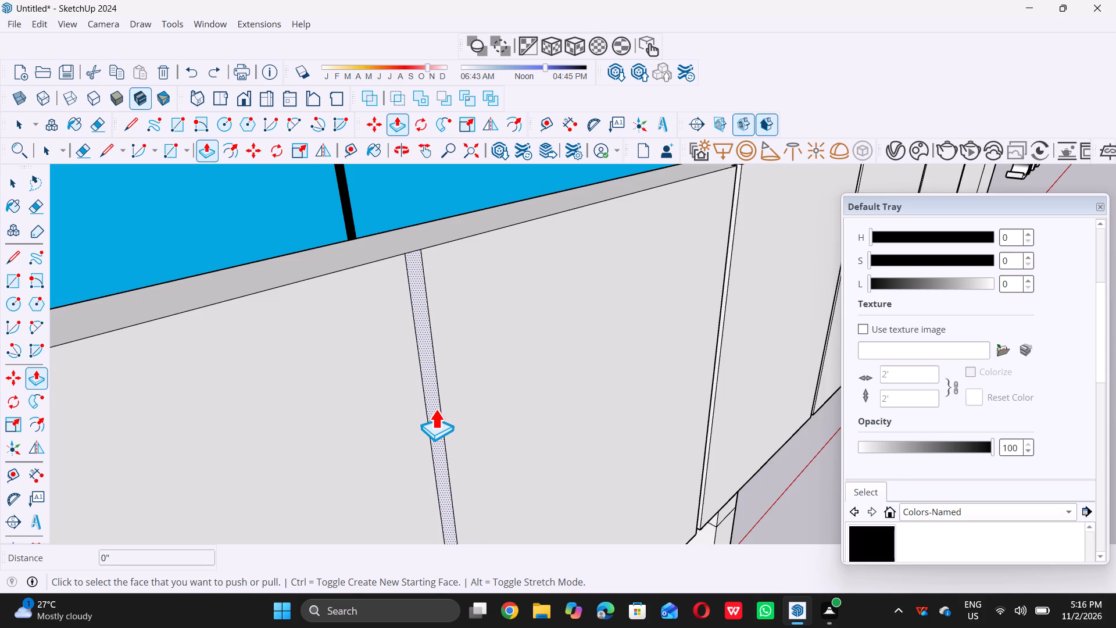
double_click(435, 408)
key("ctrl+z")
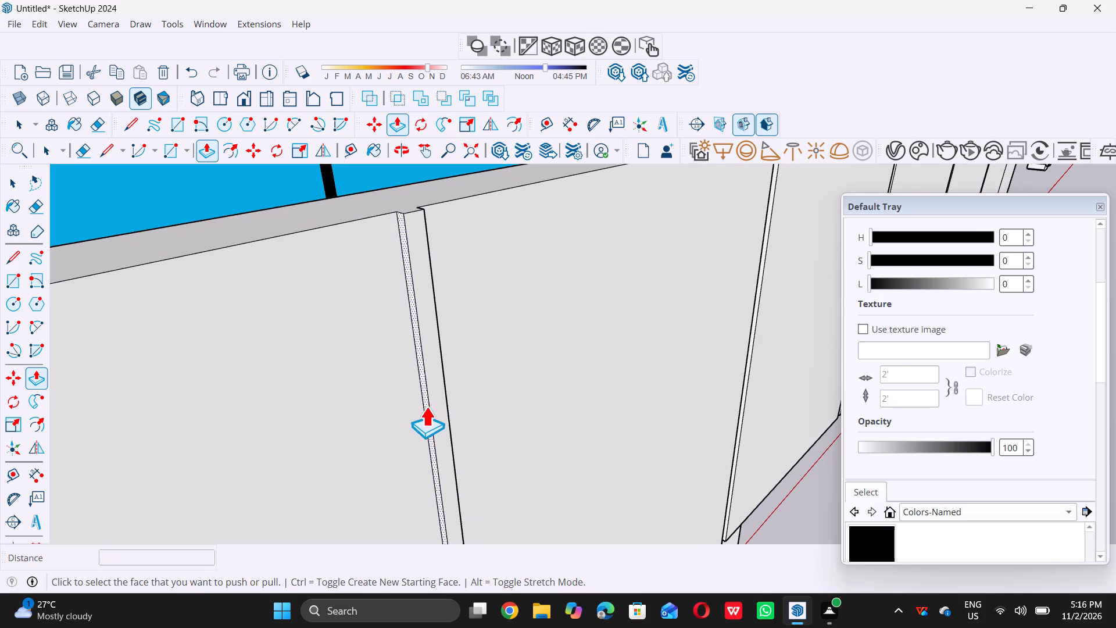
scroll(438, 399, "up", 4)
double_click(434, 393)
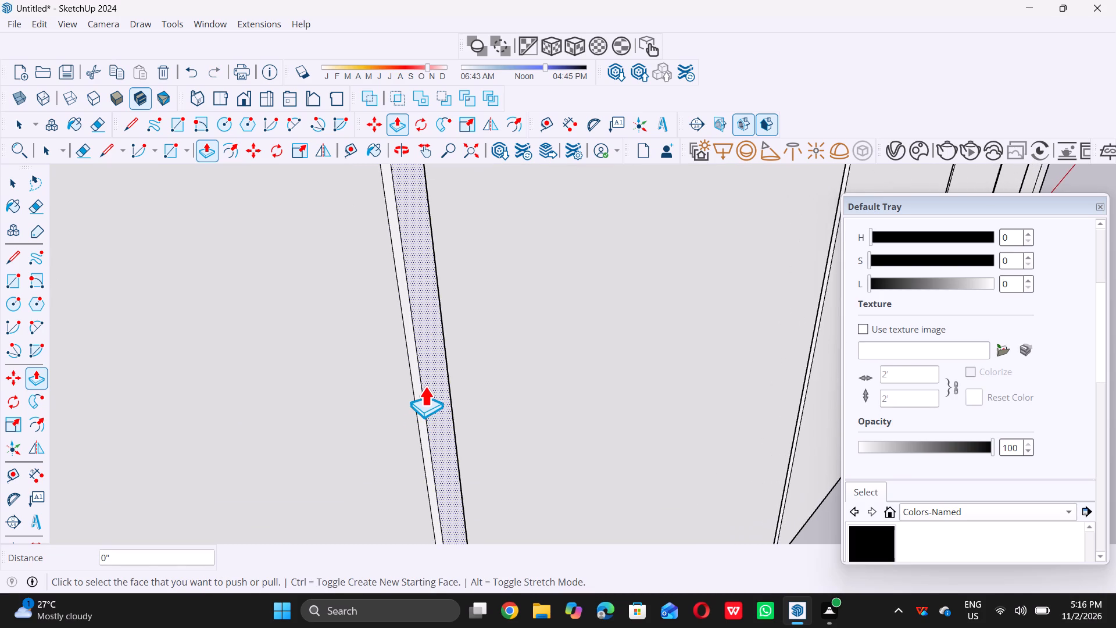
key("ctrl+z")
Push the first vertical joint strip from the left in the band below the lower window 0.5" into the wall.
scroll(456, 426, "down", 16)
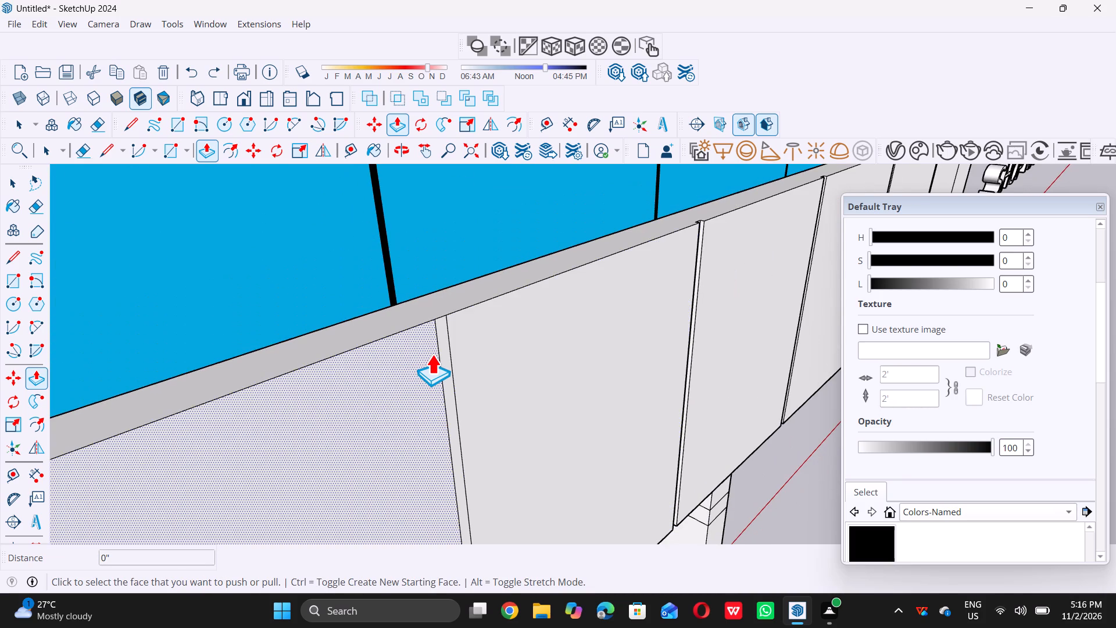
scroll(436, 352, "up", 4)
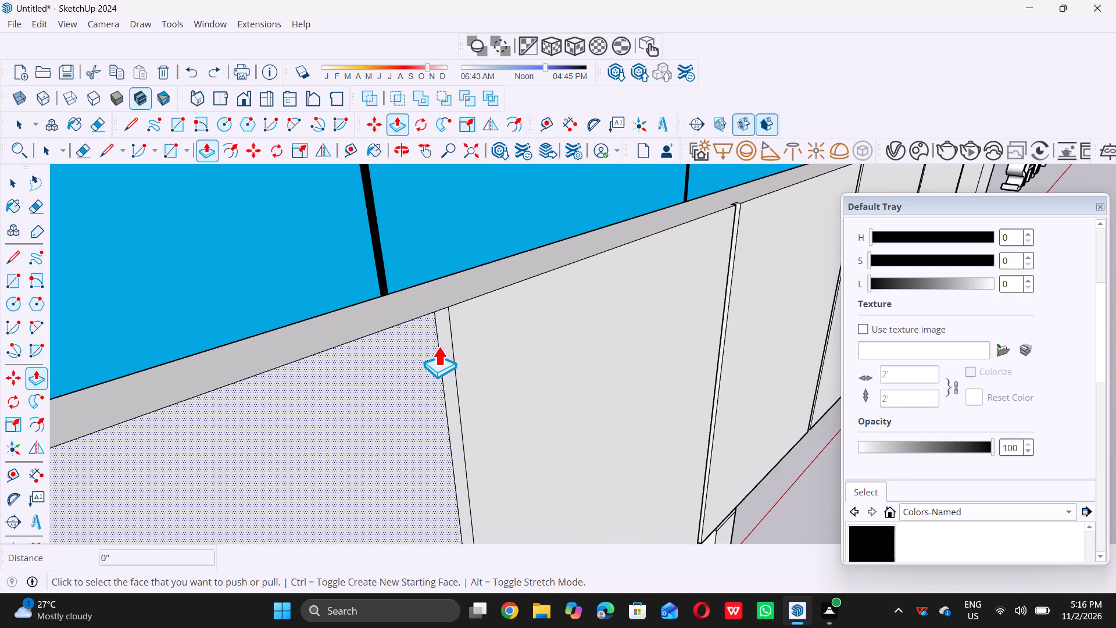
scroll(438, 346, "up", 3)
left_click(448, 336)
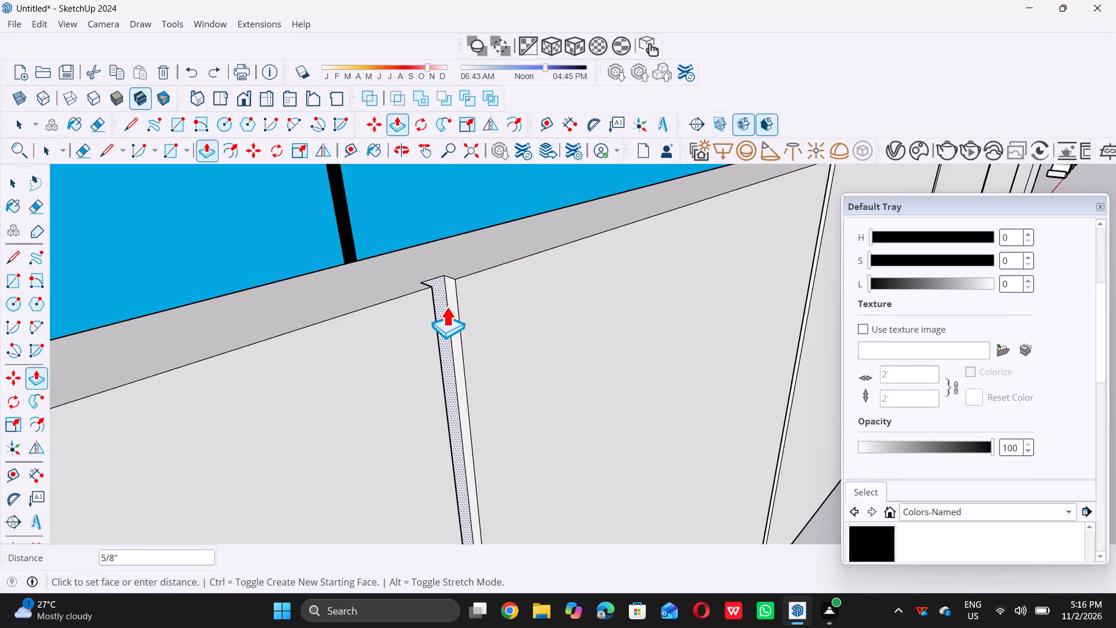
type("0.5")
key("shift+quotedbl")
key("Return")
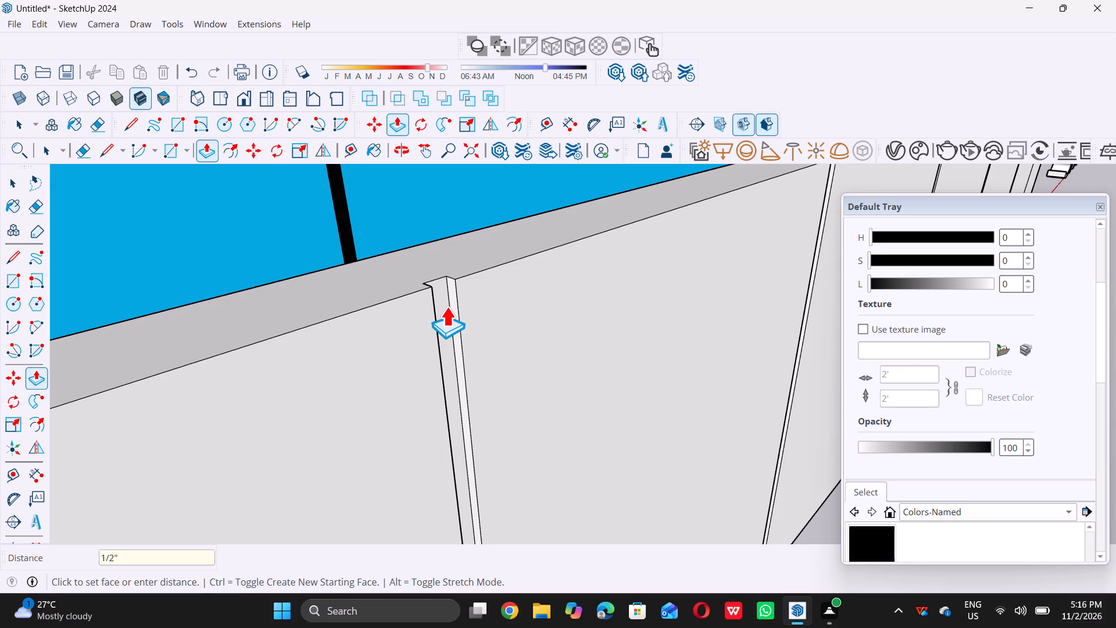
Push the horizontal joint strip on the left-hand pier, level with the lower window's bottom edge, 0.5" into the wall.
scroll(447, 308, "down", 9)
scroll(544, 315, "down", 13)
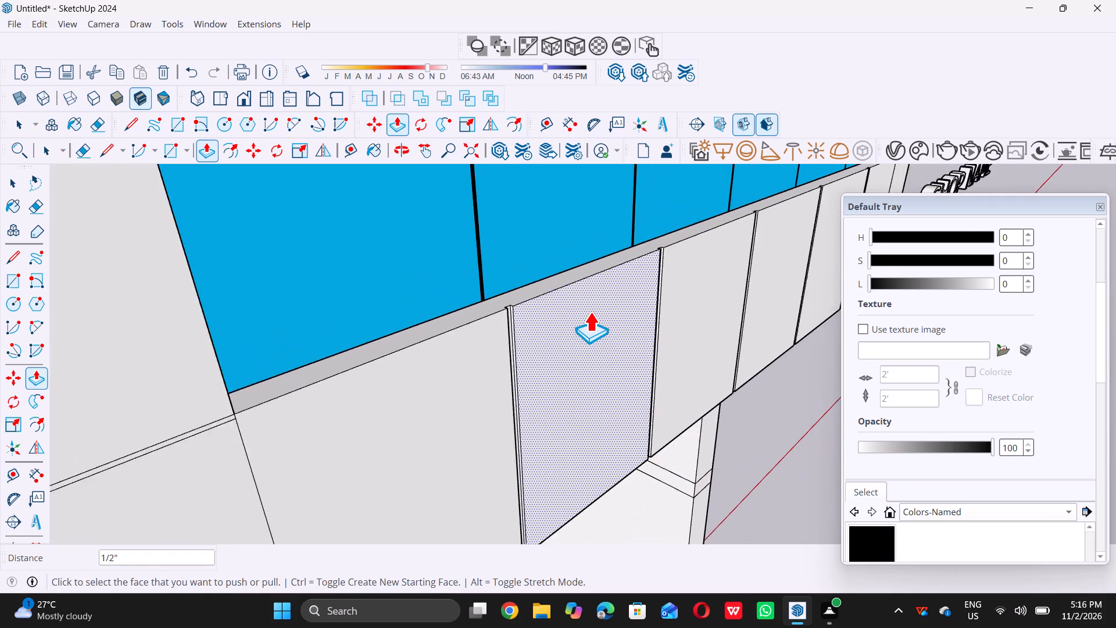
scroll(590, 312, "down", 3)
scroll(375, 374, "up", 4)
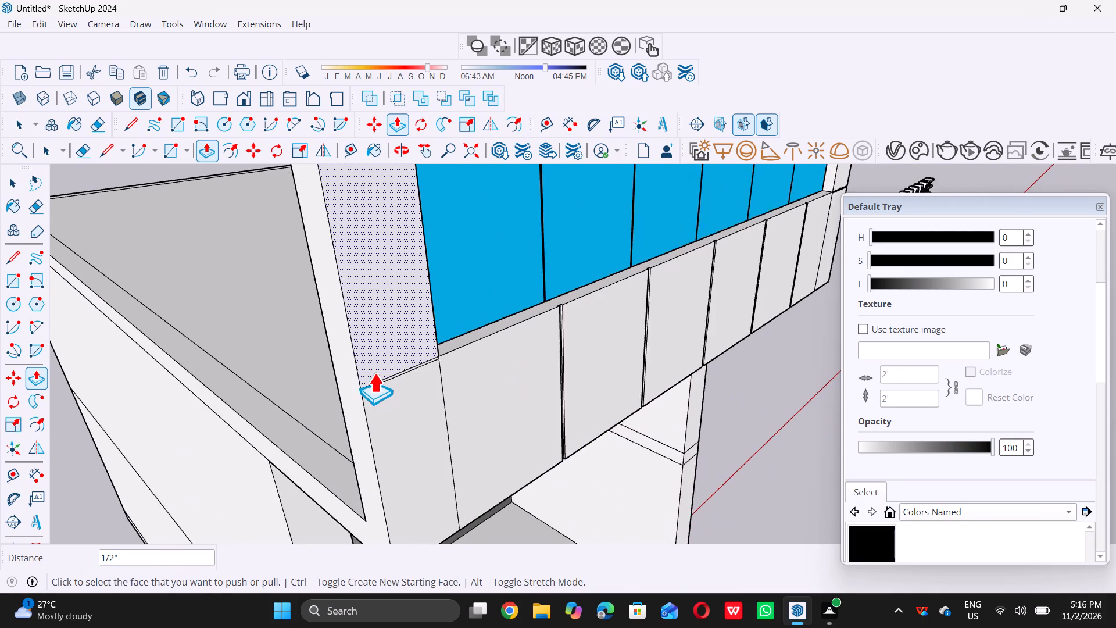
scroll(373, 376, "up", 18)
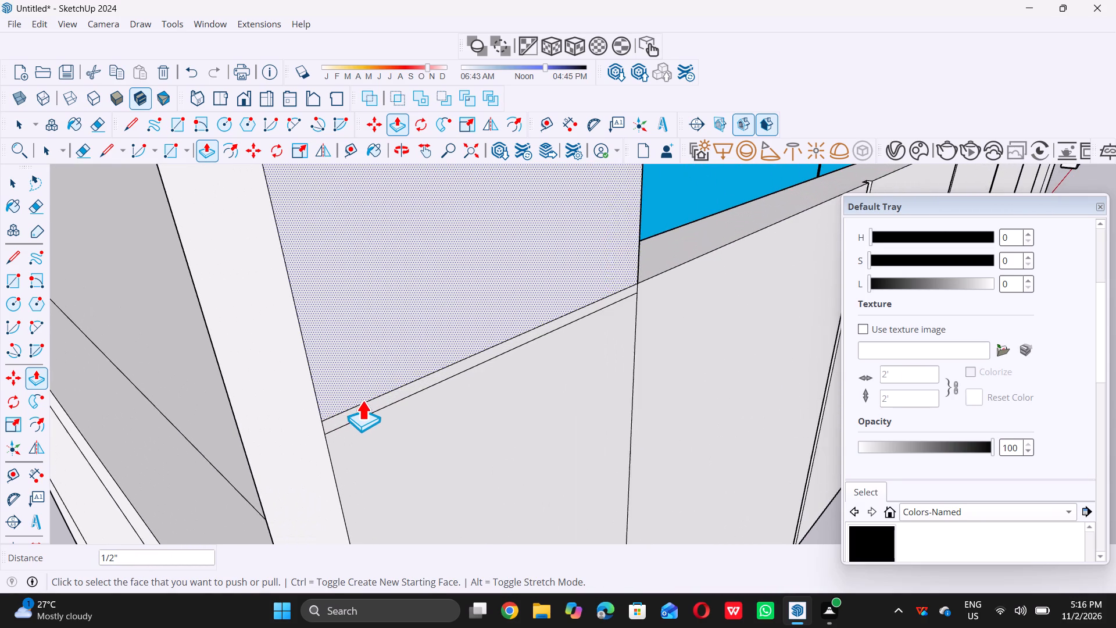
double_click(357, 406)
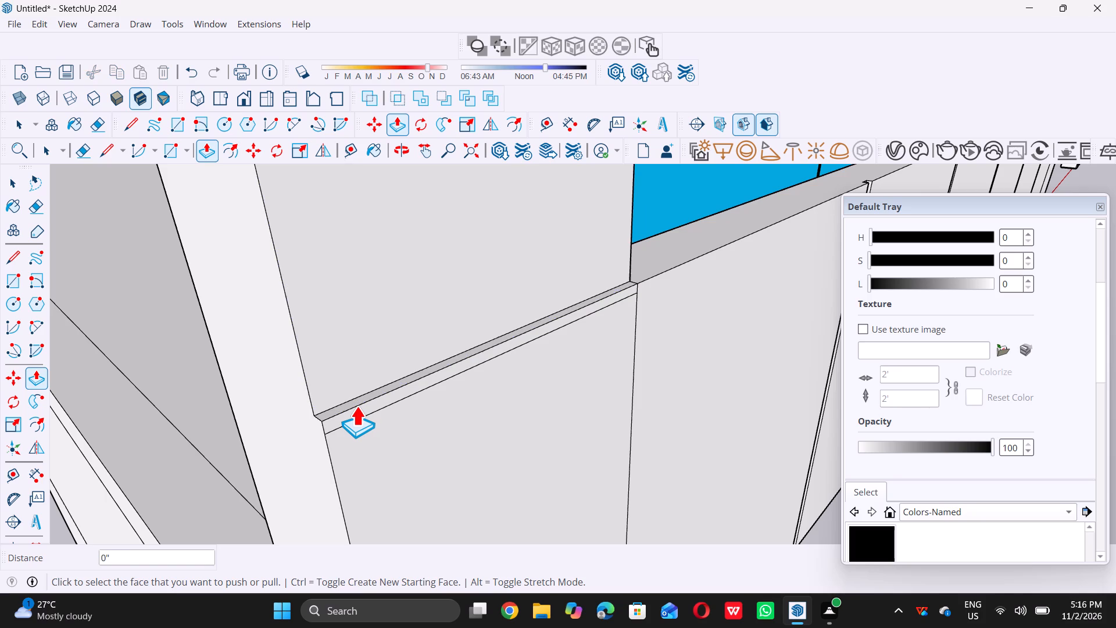
key("ctrl+z")
scroll(352, 407, "up", 3)
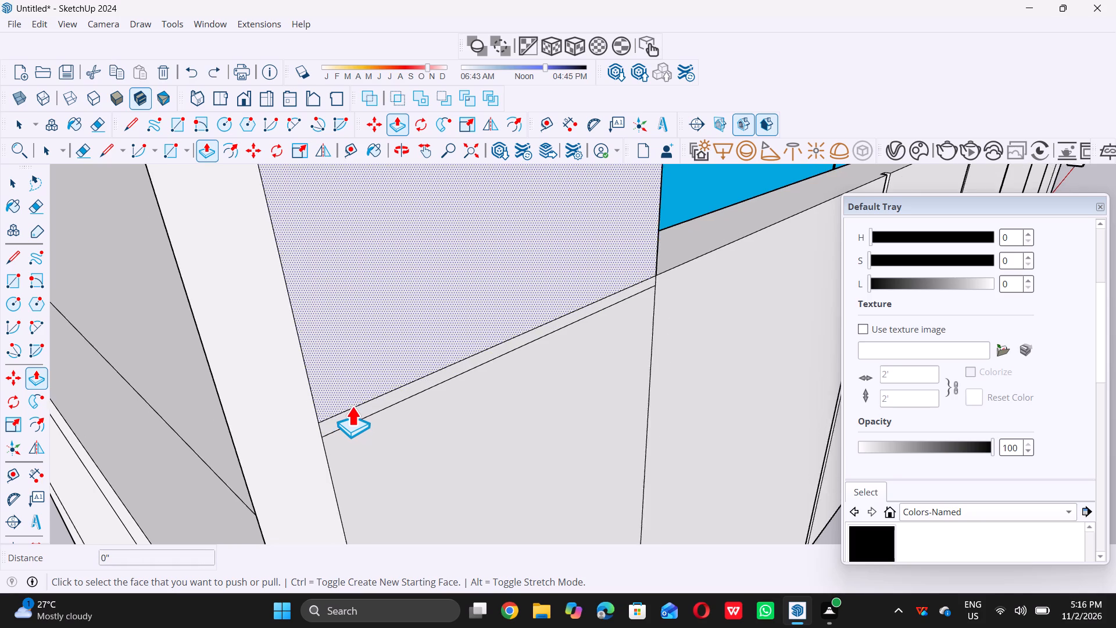
left_click(352, 415)
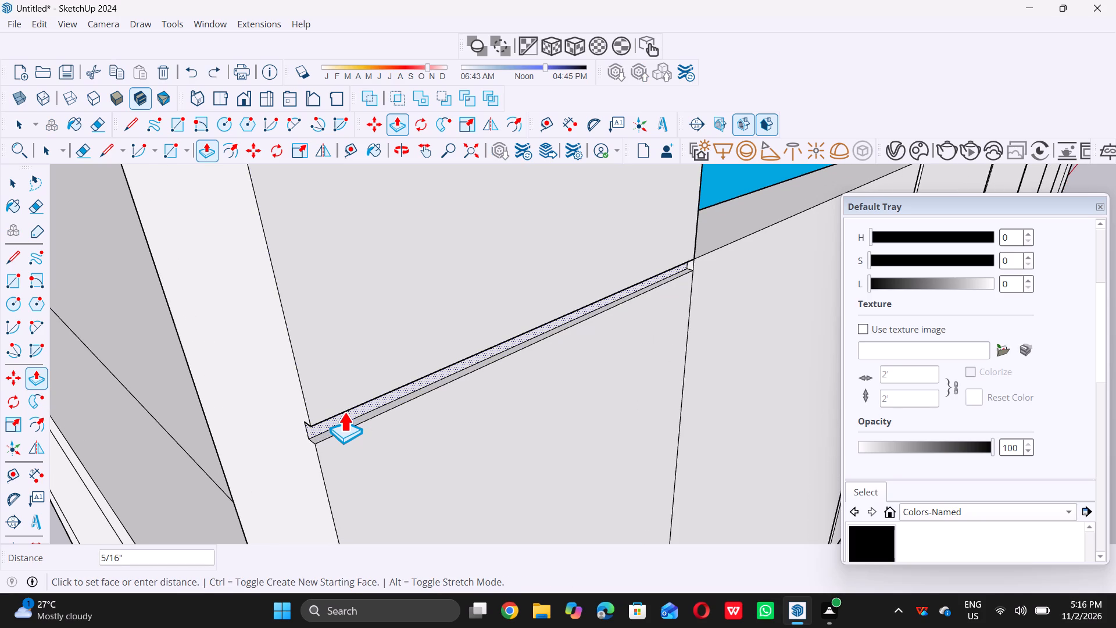
type("0.")
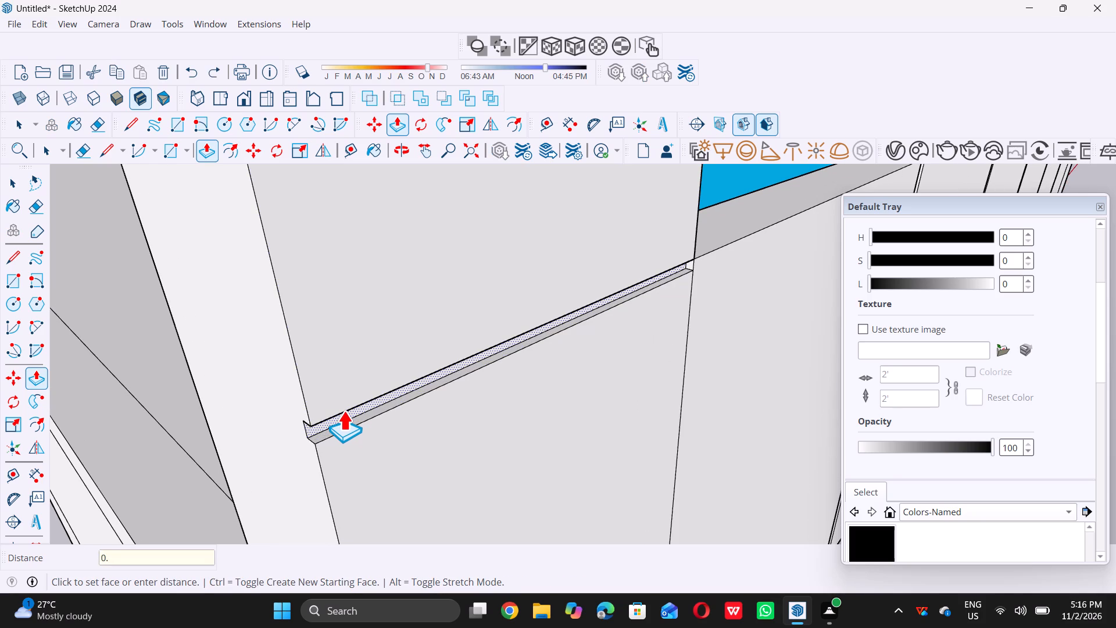
key("5")
key("shift+quotedbl")
key("Return")
key("space")
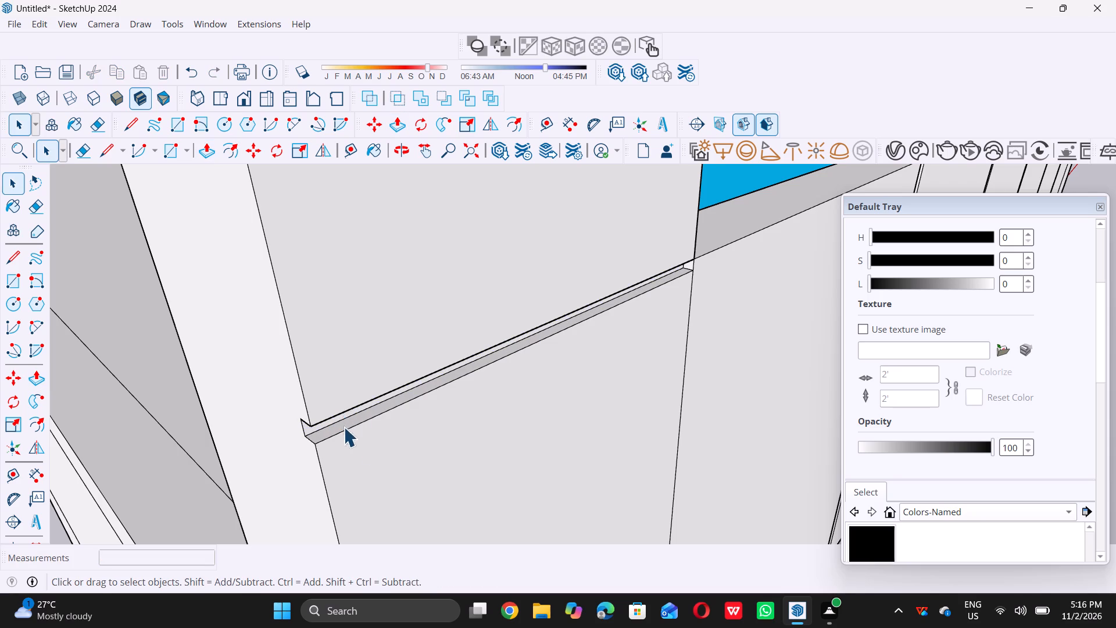
Push the horizontal joint strip on the left-hand pier, level with the lower window's middle horizontal mullion, 0.5" into the wall.
scroll(396, 452, "down", 10)
scroll(466, 479, "down", 10)
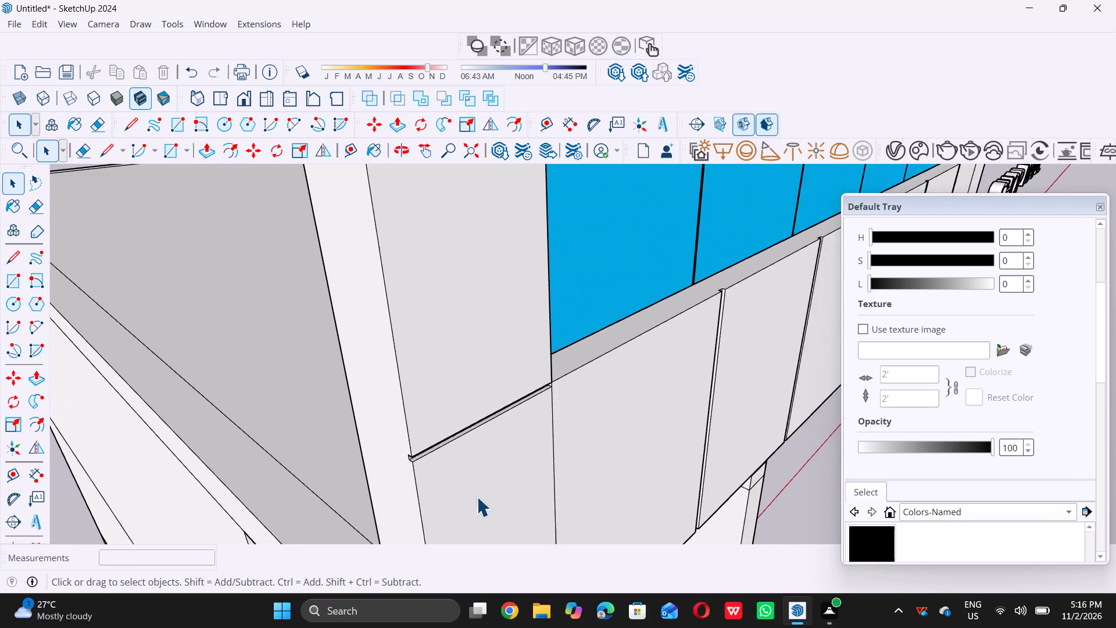
scroll(477, 497, "down", 7)
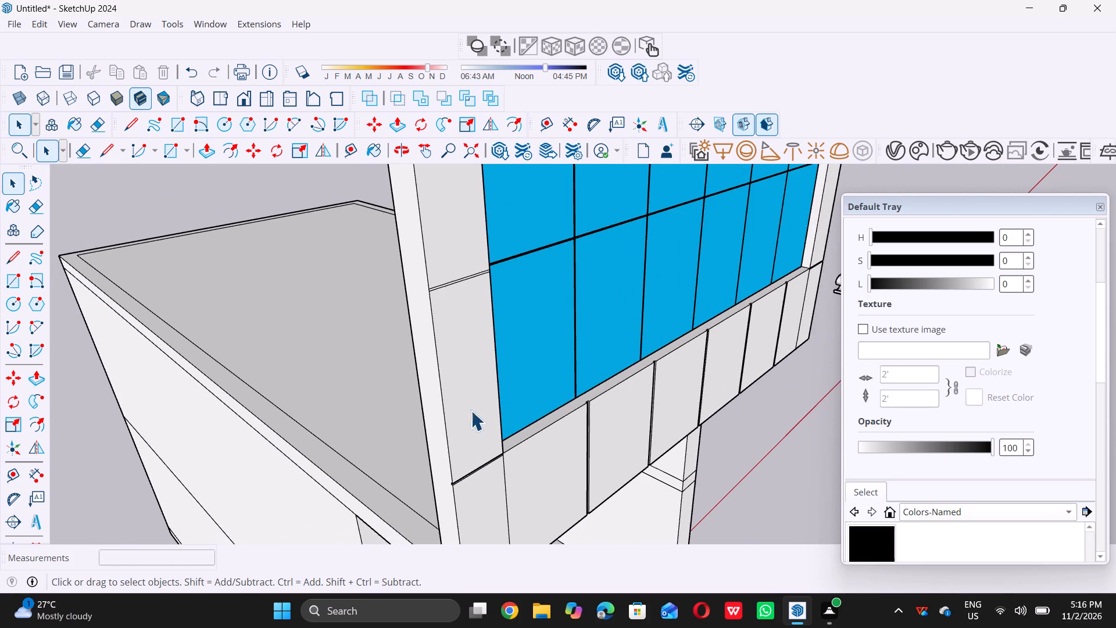
scroll(470, 435, "down", 7)
scroll(450, 348, "up", 4)
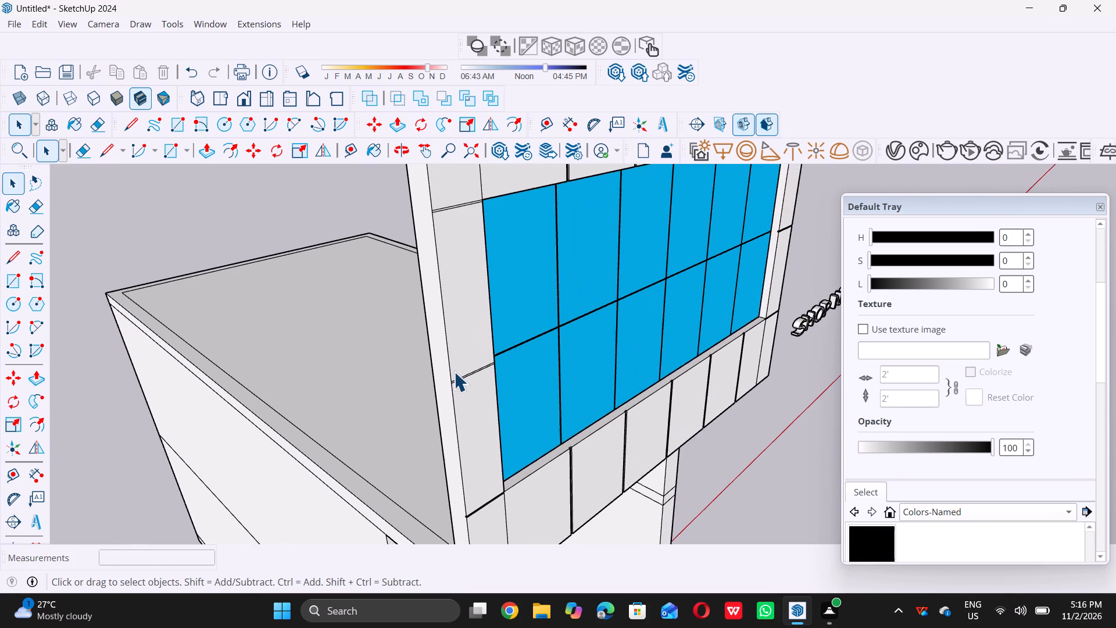
scroll(454, 372, "up", 13)
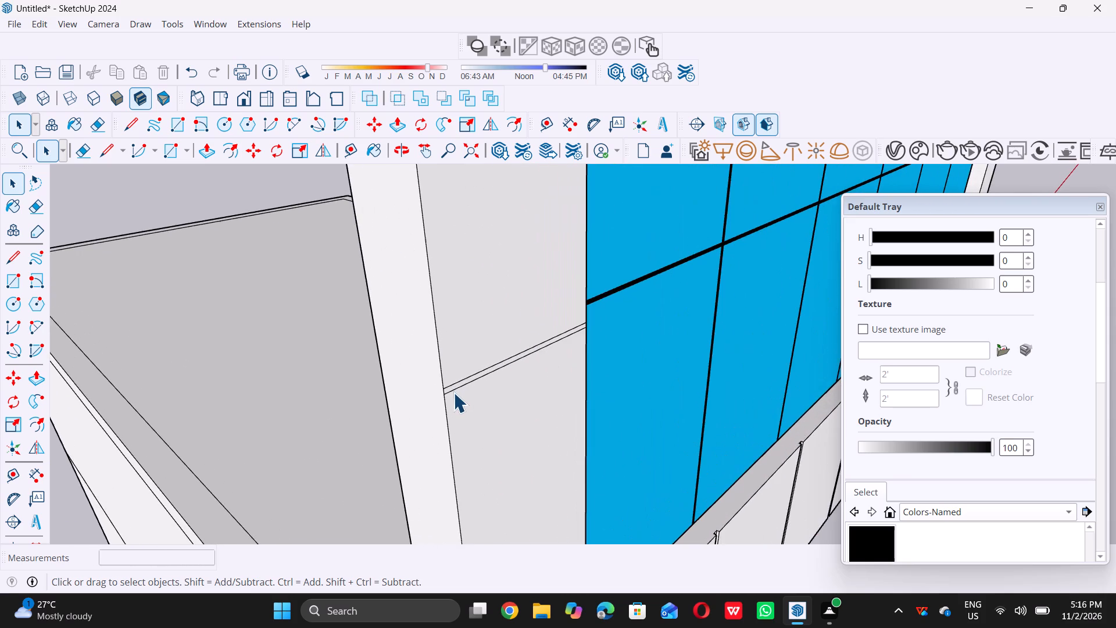
scroll(453, 392, "up", 8)
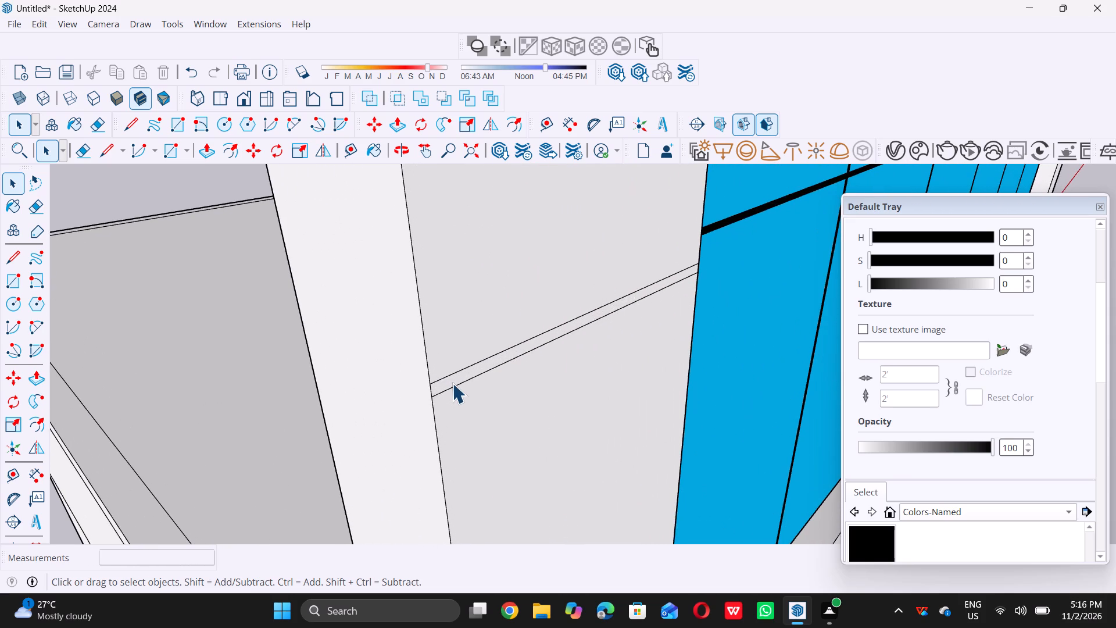
left_click(453, 380)
key("p")
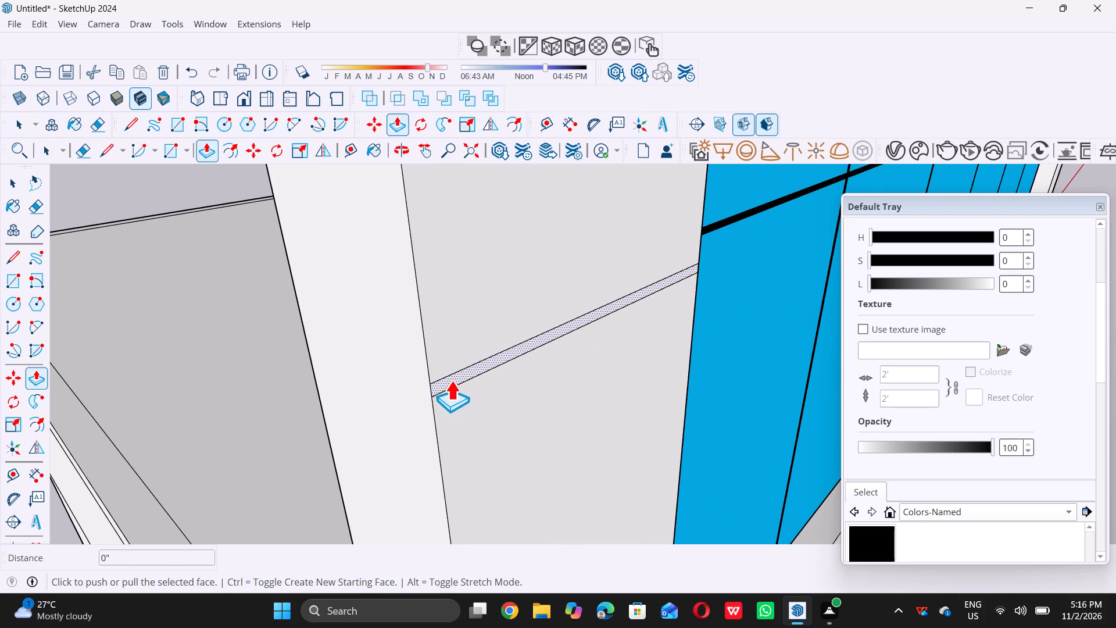
double_click(450, 375)
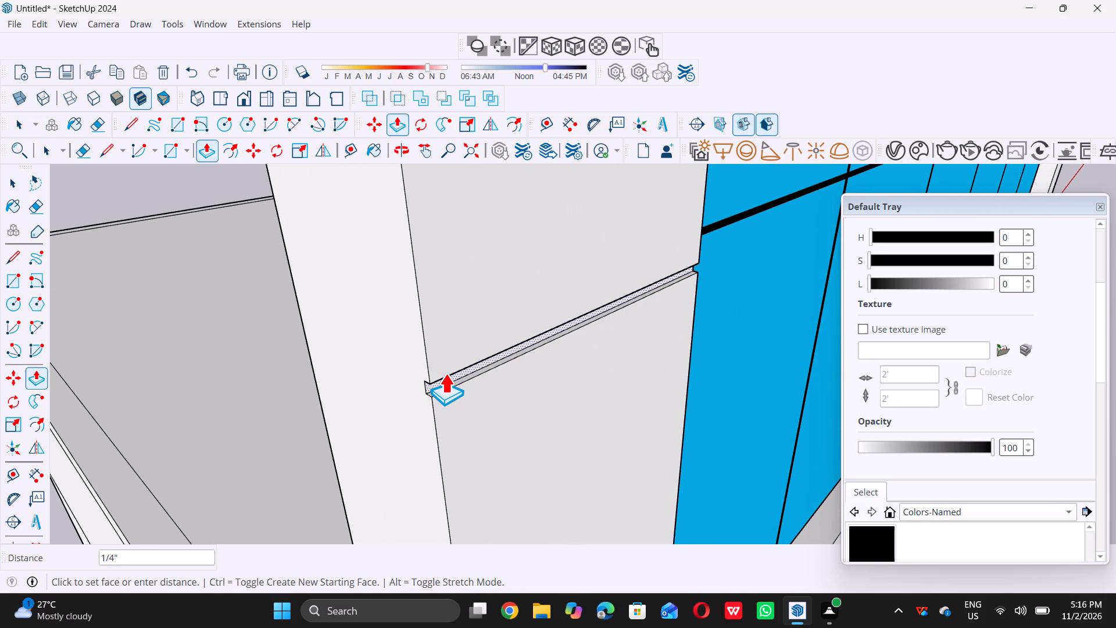
type("0.5")
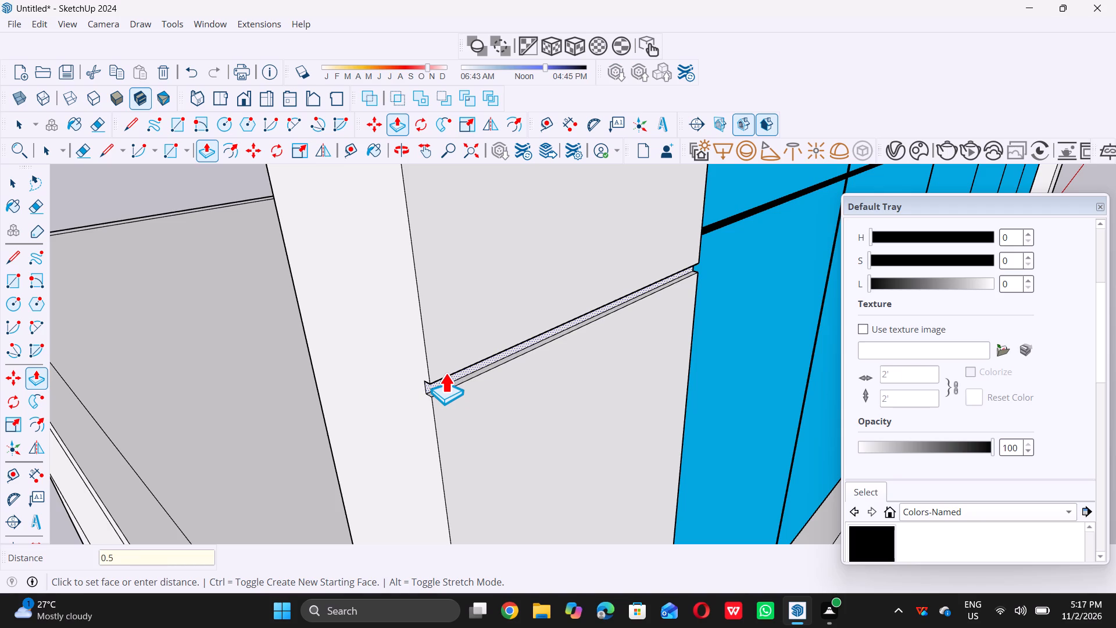
key("shift+quotedbl")
key("Return")
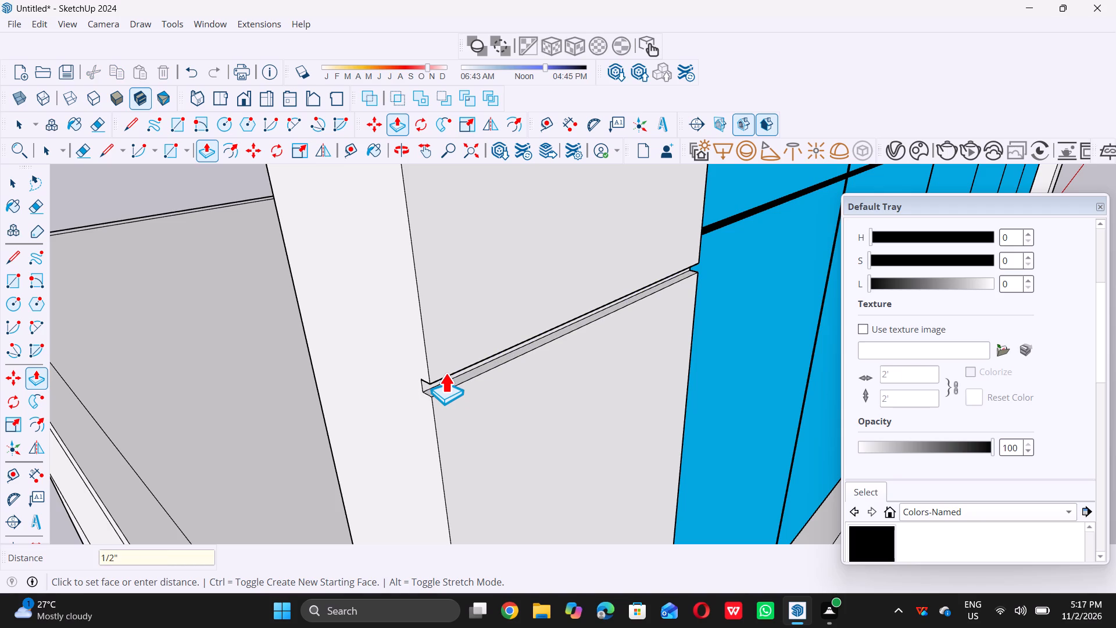
key("space")
Push the horizontal joint strip on the left-hand pier, level with the lower window's top edge, 0.5" into the wall.
scroll(449, 455, "down", 5)
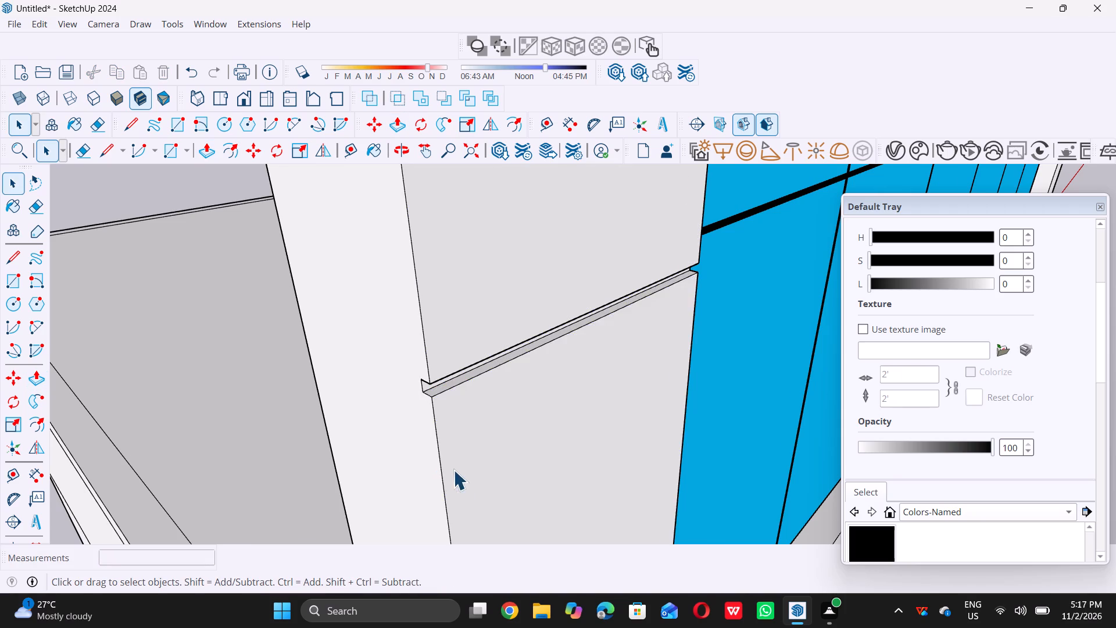
scroll(453, 470, "down", 20)
scroll(453, 470, "down", 9)
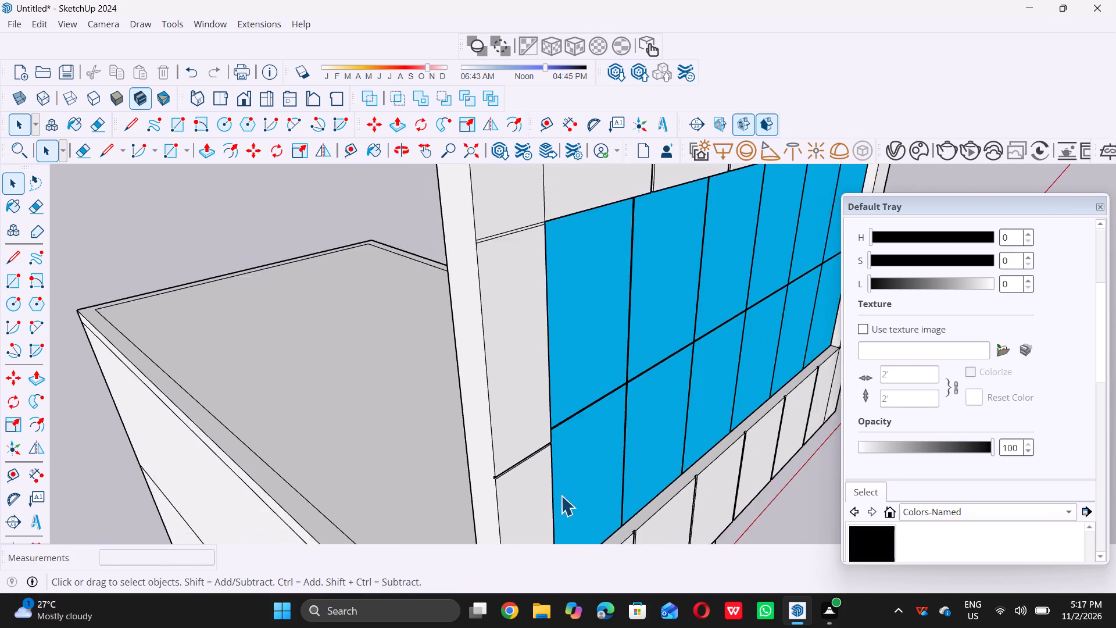
scroll(516, 376, "up", 9)
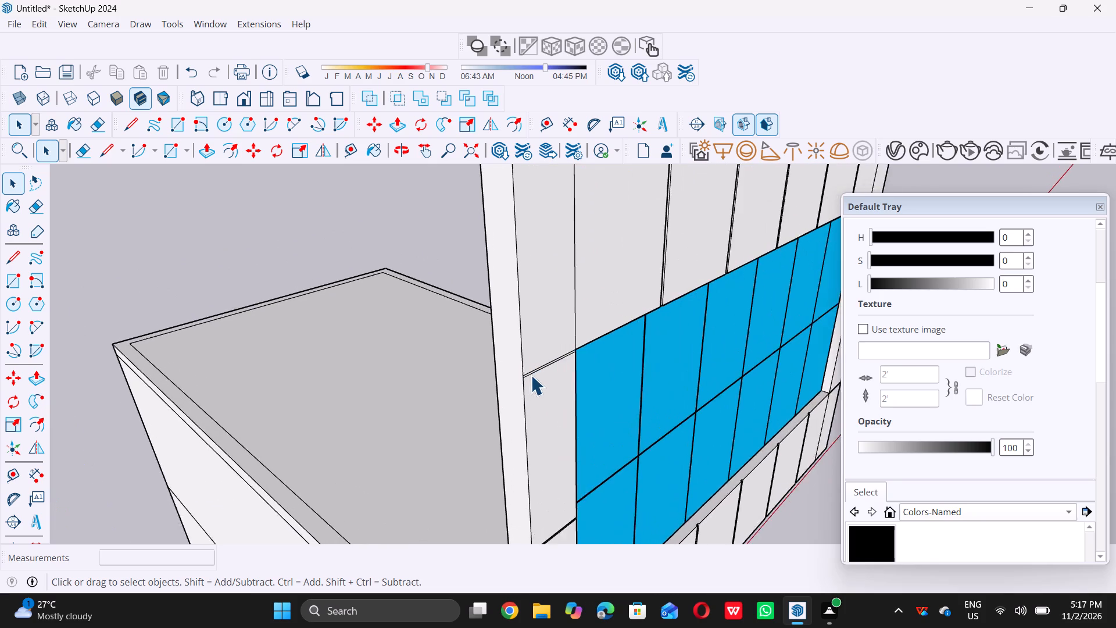
scroll(528, 371, "up", 16)
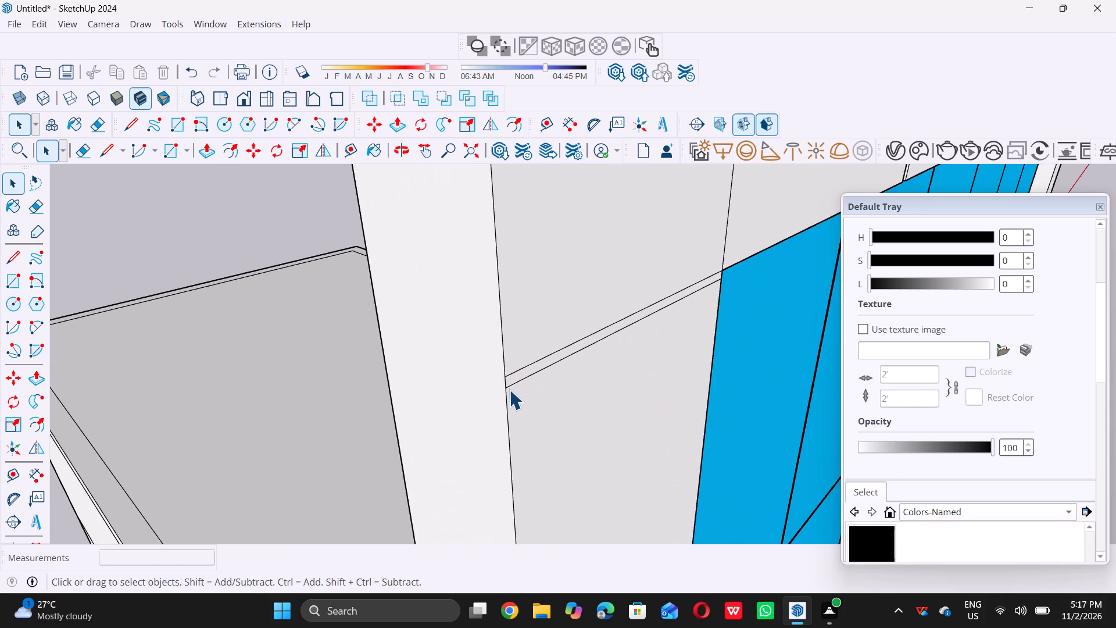
scroll(509, 390, "up", 8)
double_click(524, 358)
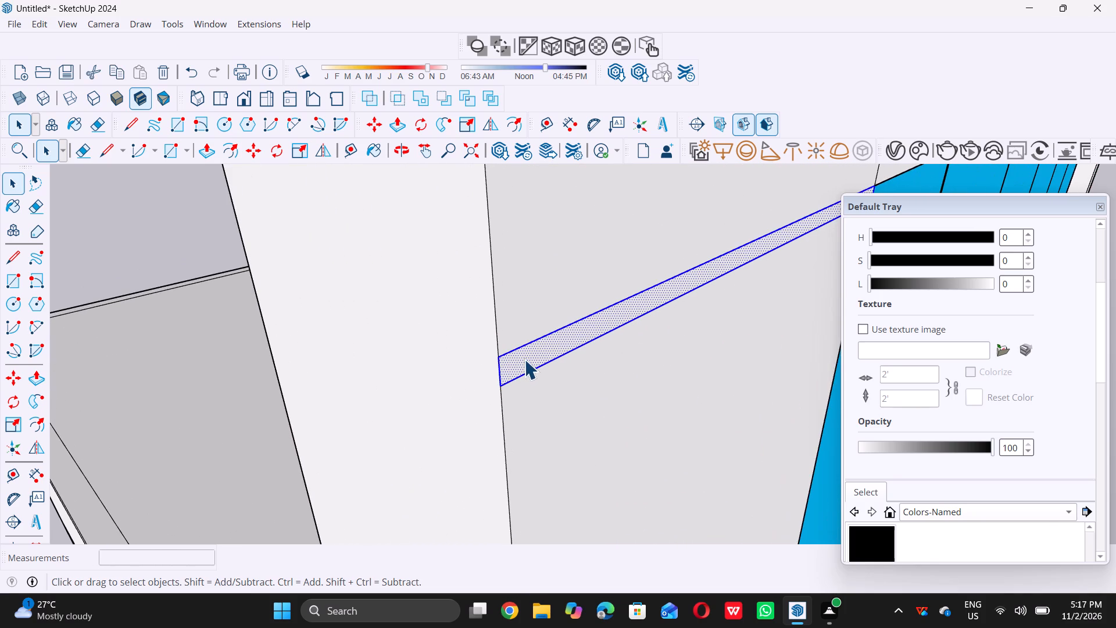
key("p")
left_click(522, 359)
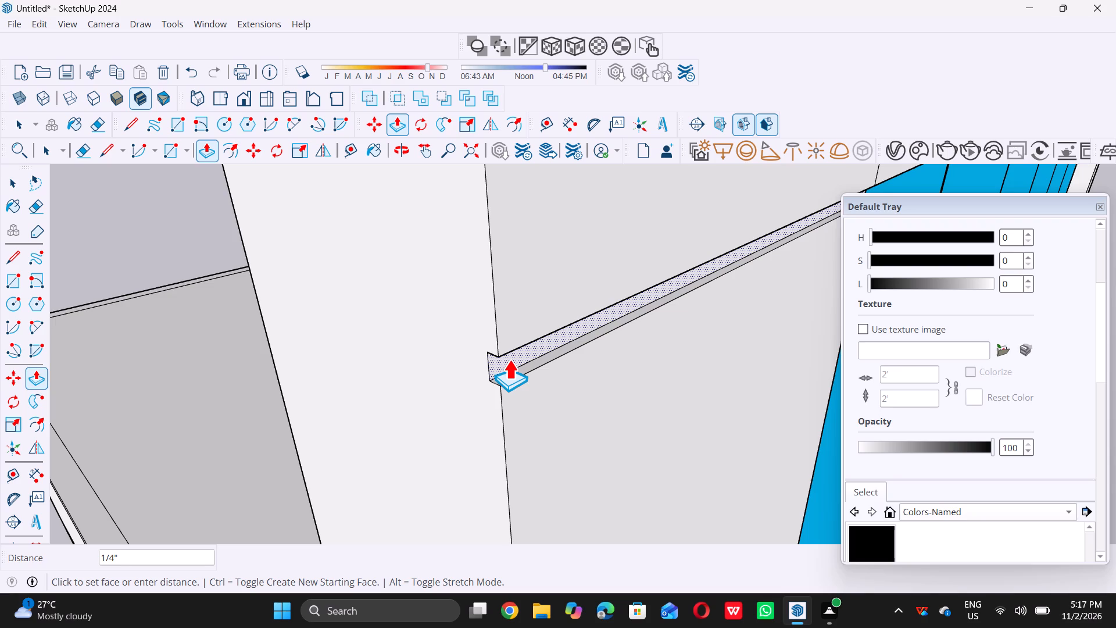
type("0.5")
key("shift+quotedbl")
key("Return")
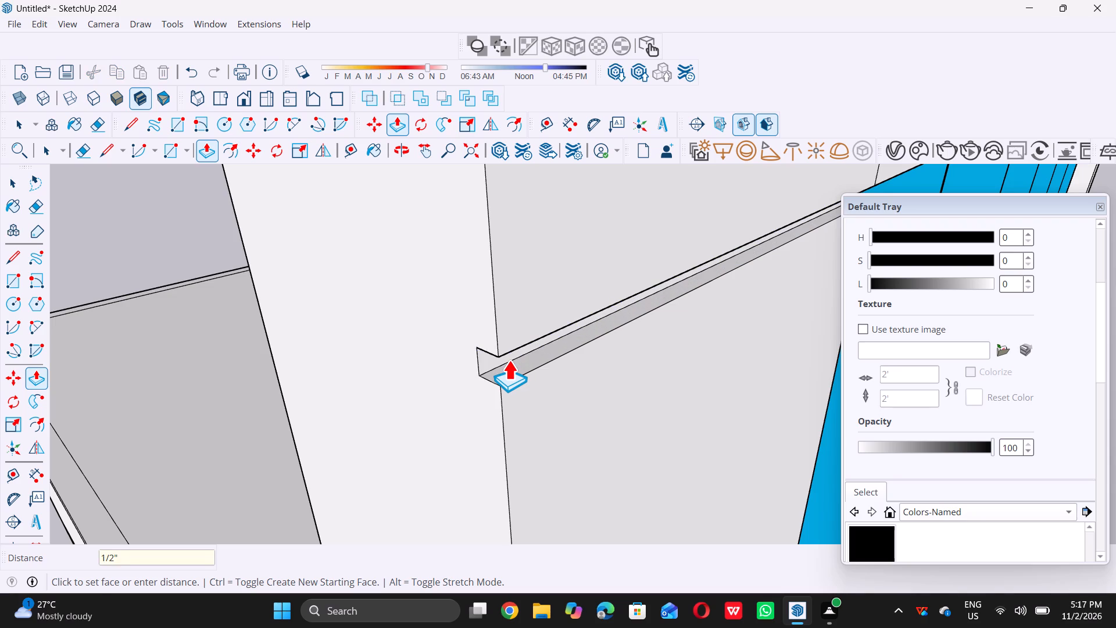
key("space")
Place a vertical guide on the left-hand pier, offset 0.5" outward from the line between the pier and the band below the middle window.
scroll(487, 377, "down", 17)
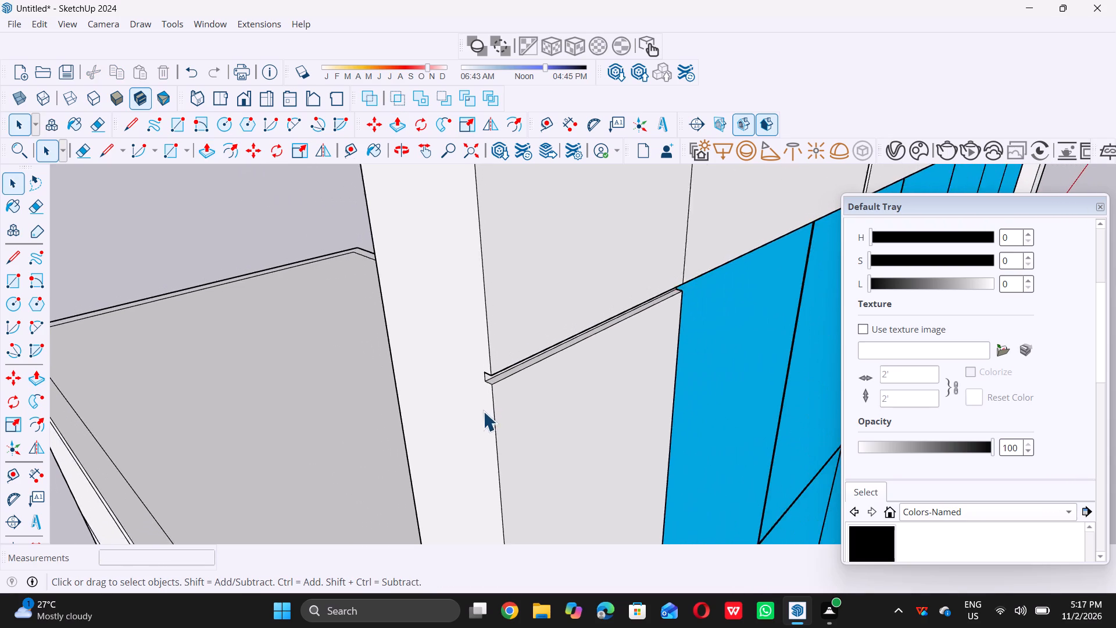
scroll(483, 411, "down", 20)
scroll(483, 411, "down", 4)
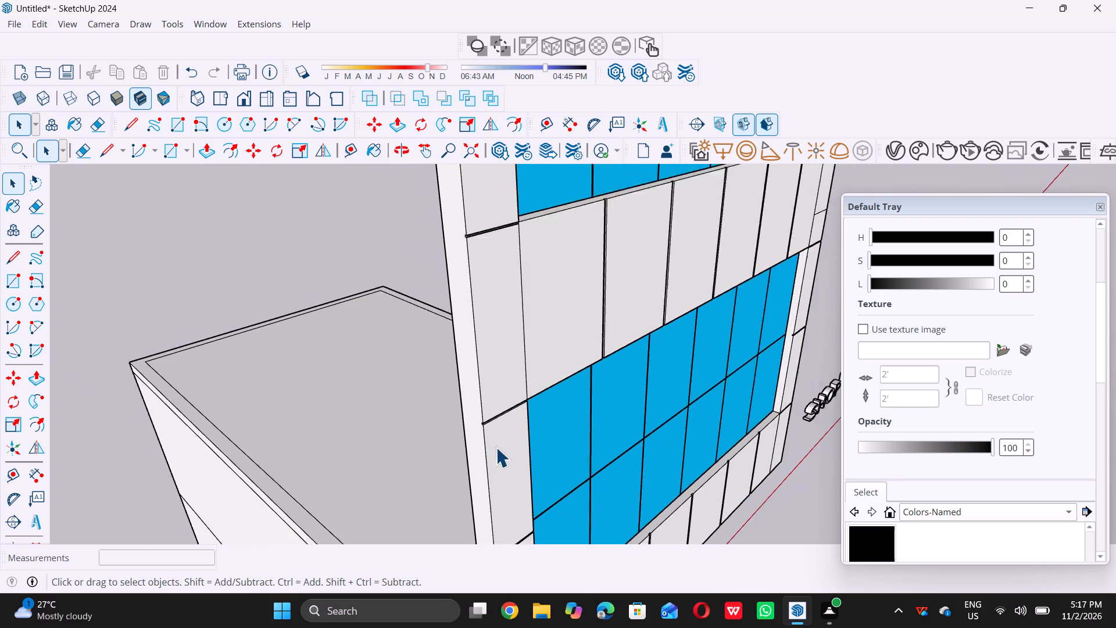
scroll(470, 308, "up", 12)
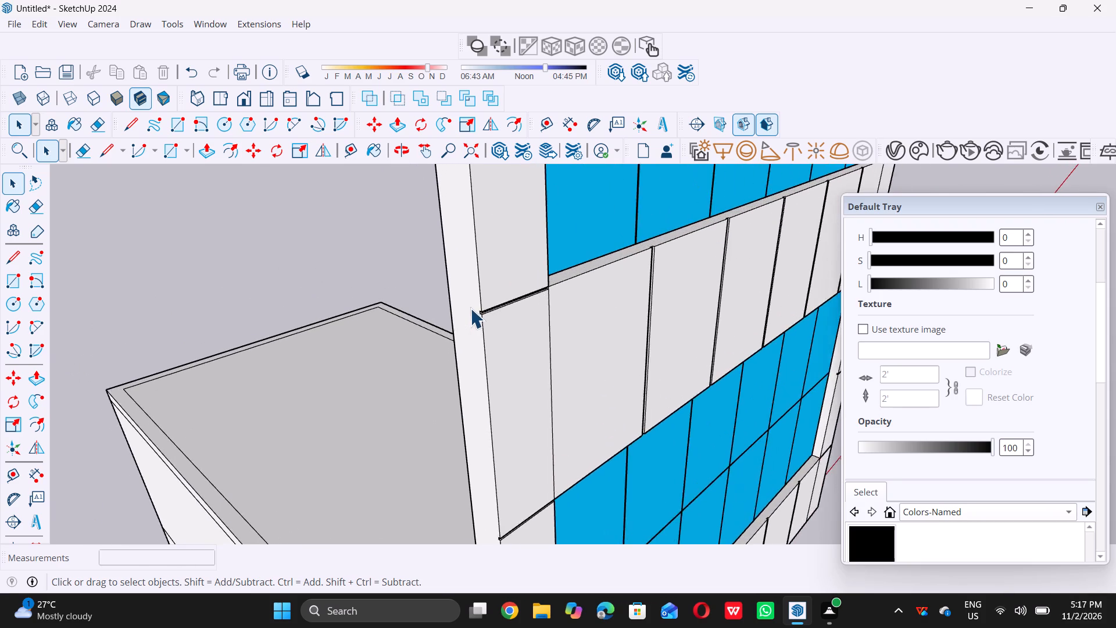
scroll(470, 308, "down", 15)
scroll(496, 355, "down", 4)
middle_click_drag(489, 366, 342, 351)
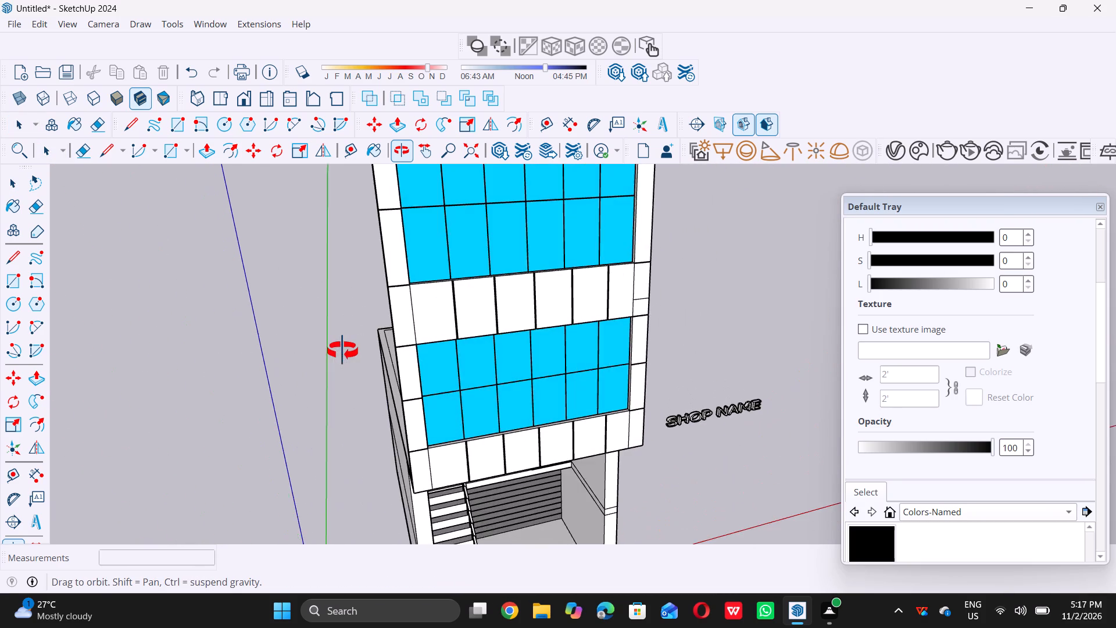
middle_click_drag(342, 351, 341, 351)
scroll(396, 306, "up", 6)
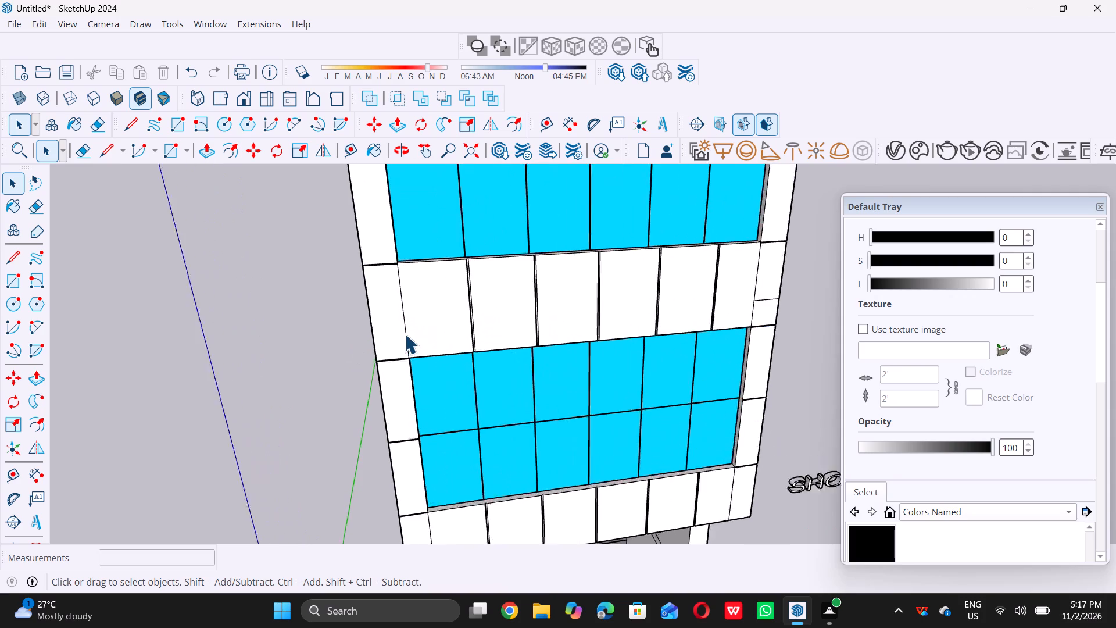
scroll(405, 334, "up", 9)
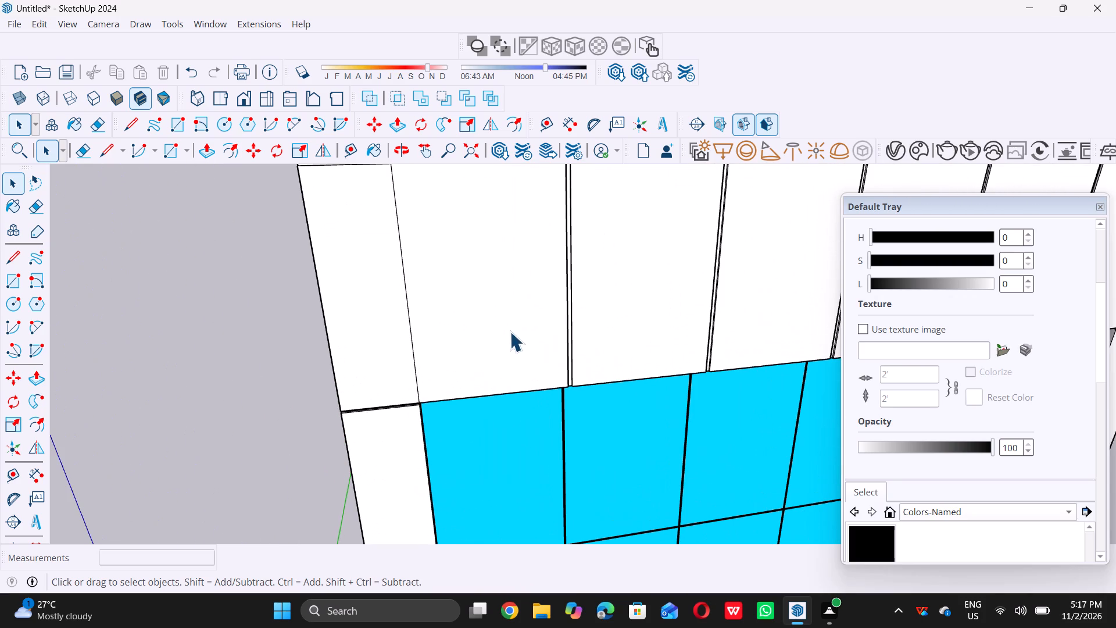
scroll(402, 321, "up", 4)
key("t")
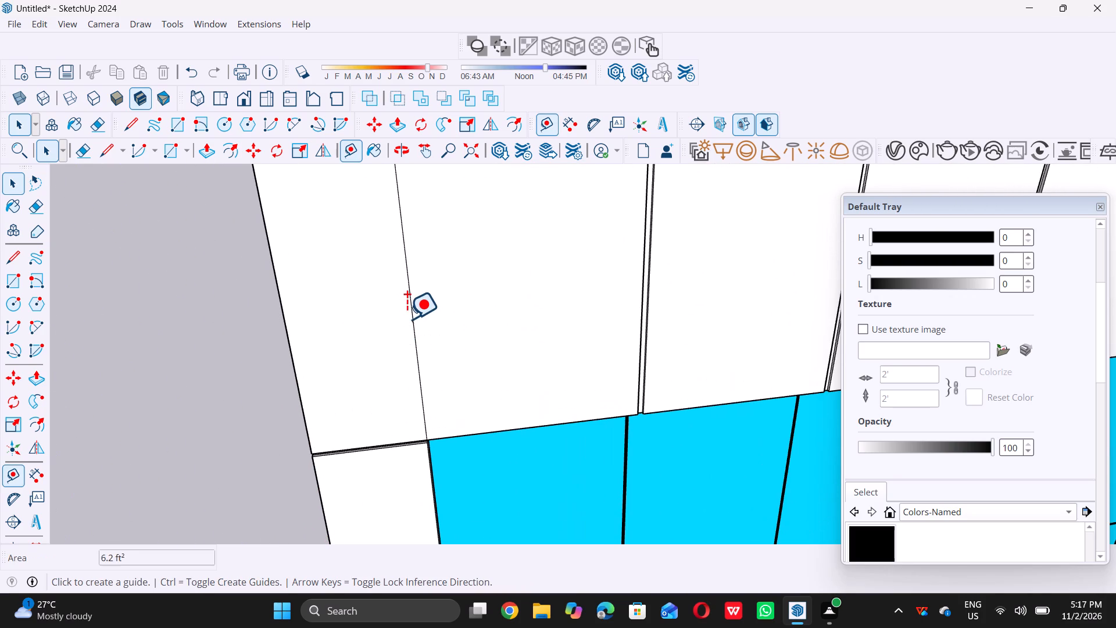
left_click(410, 315)
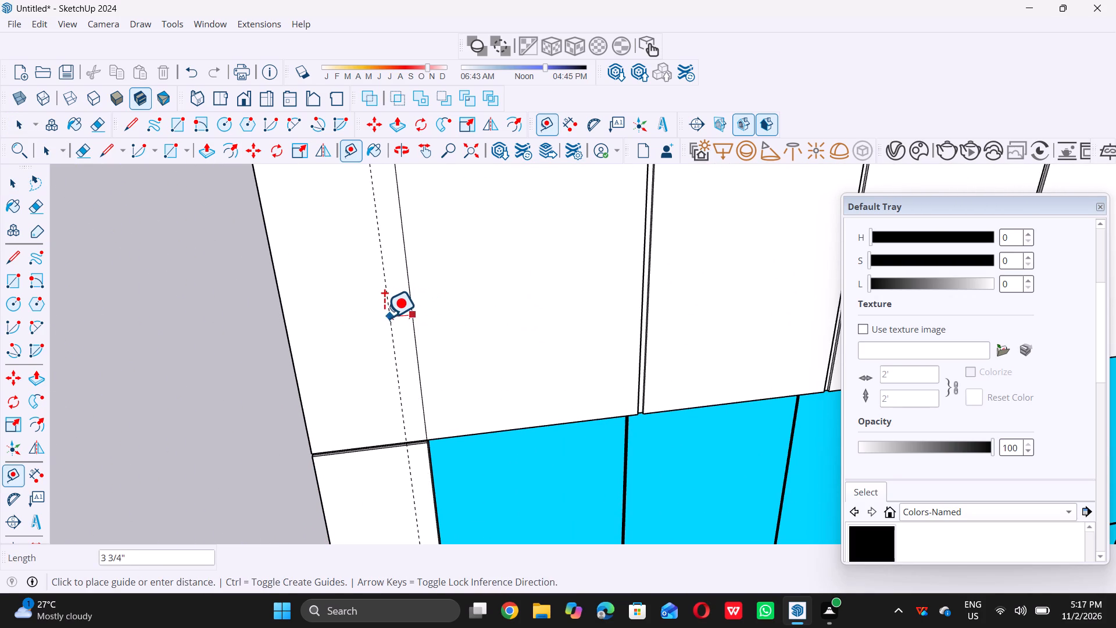
type("0.5")
key("shift+quotedbl")
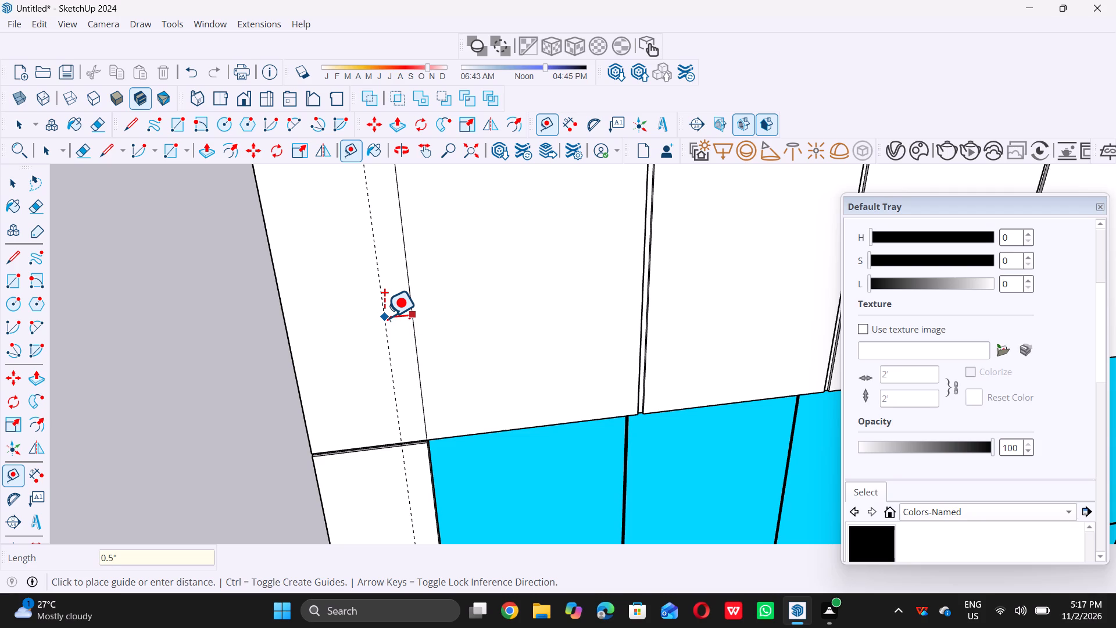
key("Return")
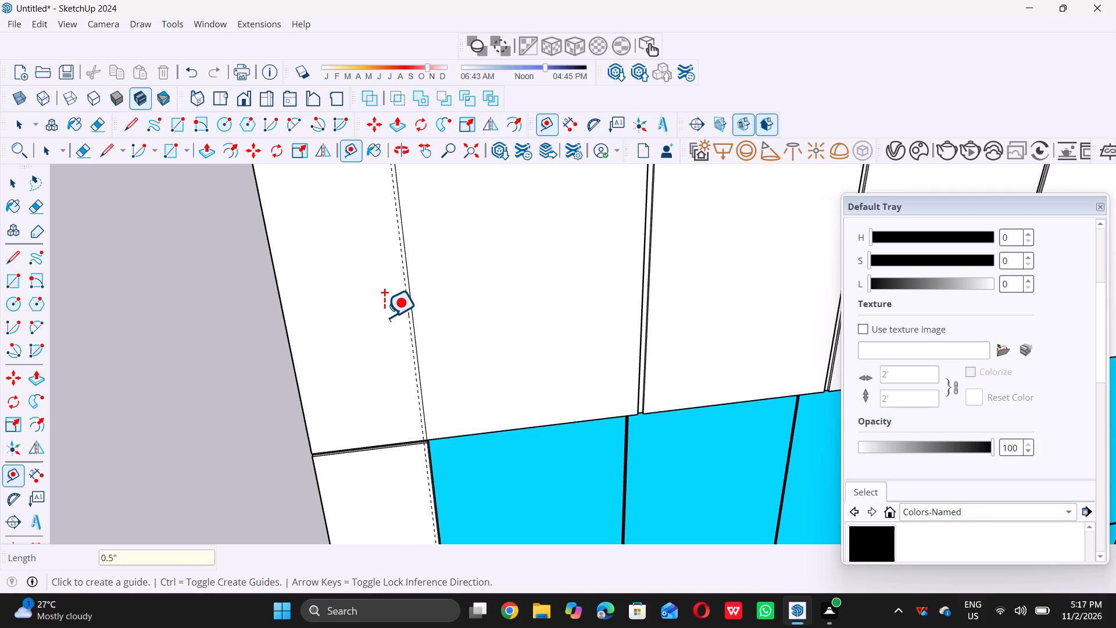
Place a vertical guide on the right-hand pier, offset 0.5" outward from the line between the pier and the band below the middle window.
scroll(361, 356, "down", 20)
scroll(361, 356, "down", 2)
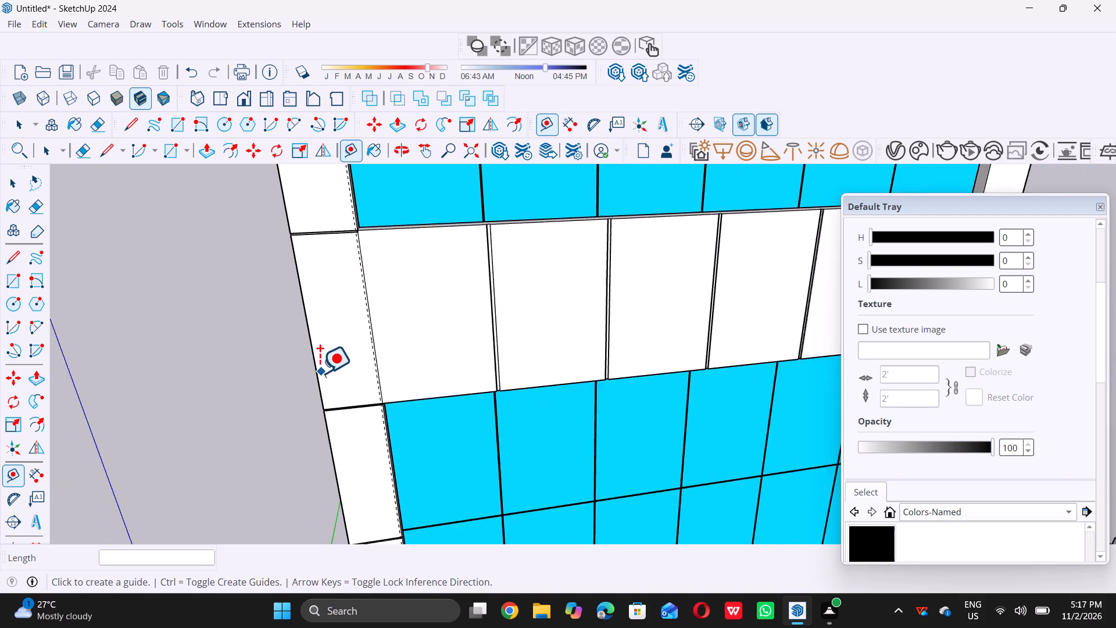
scroll(320, 373, "down", 11)
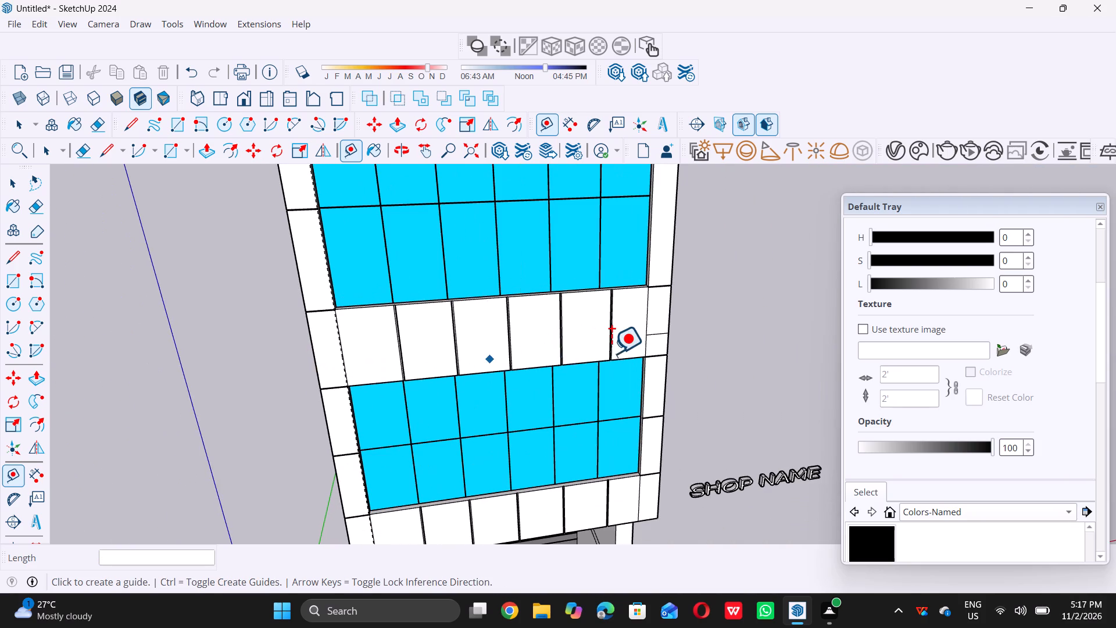
scroll(639, 326, "up", 4)
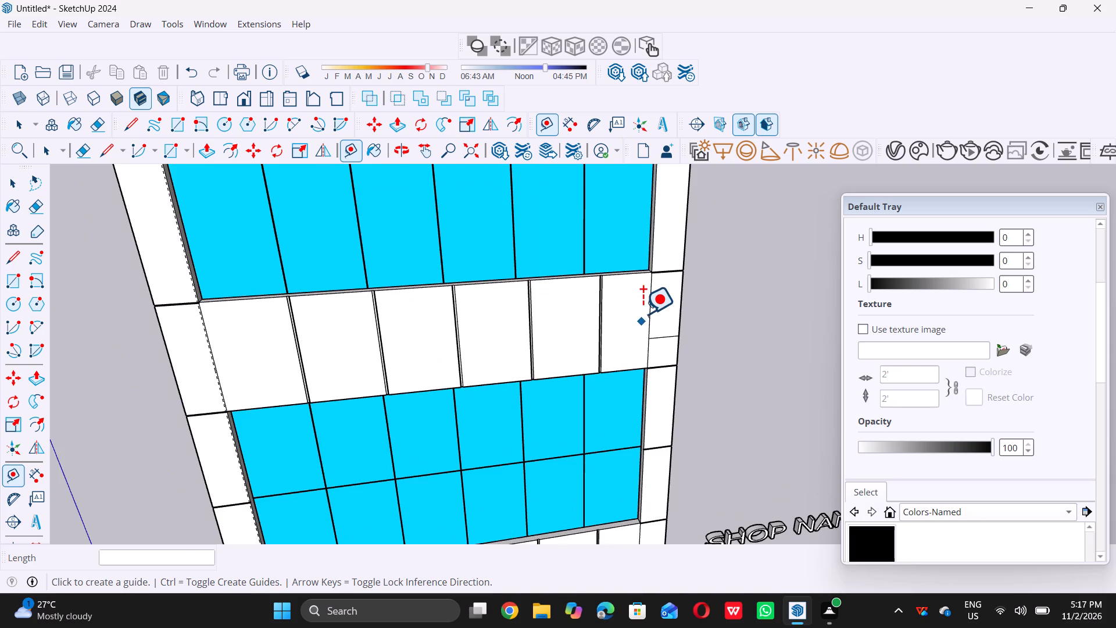
scroll(643, 317, "up", 12)
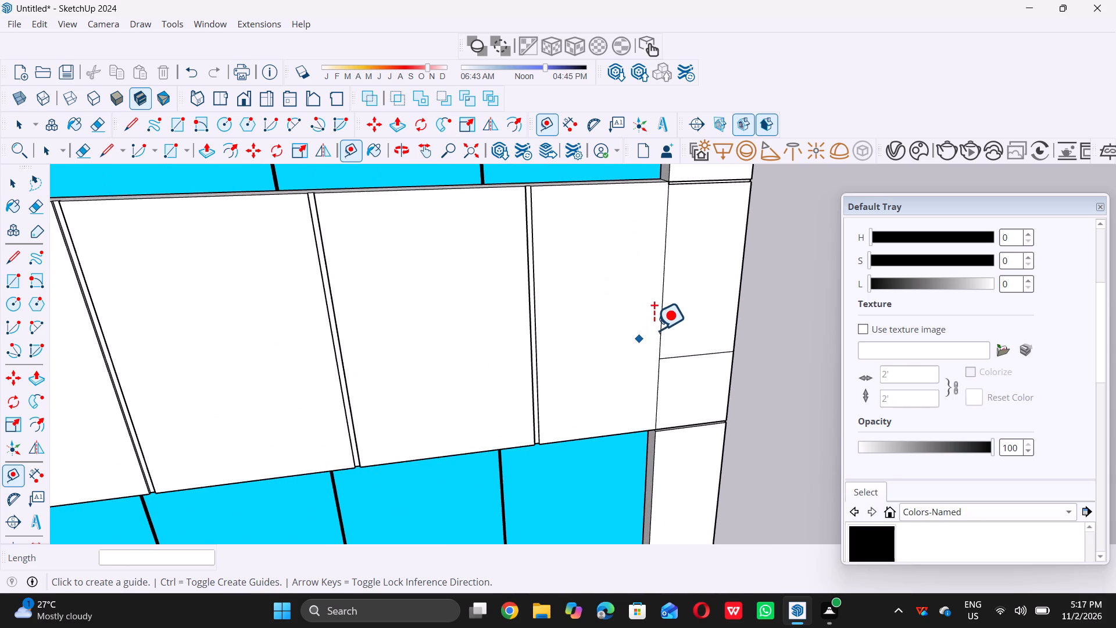
left_click(661, 322)
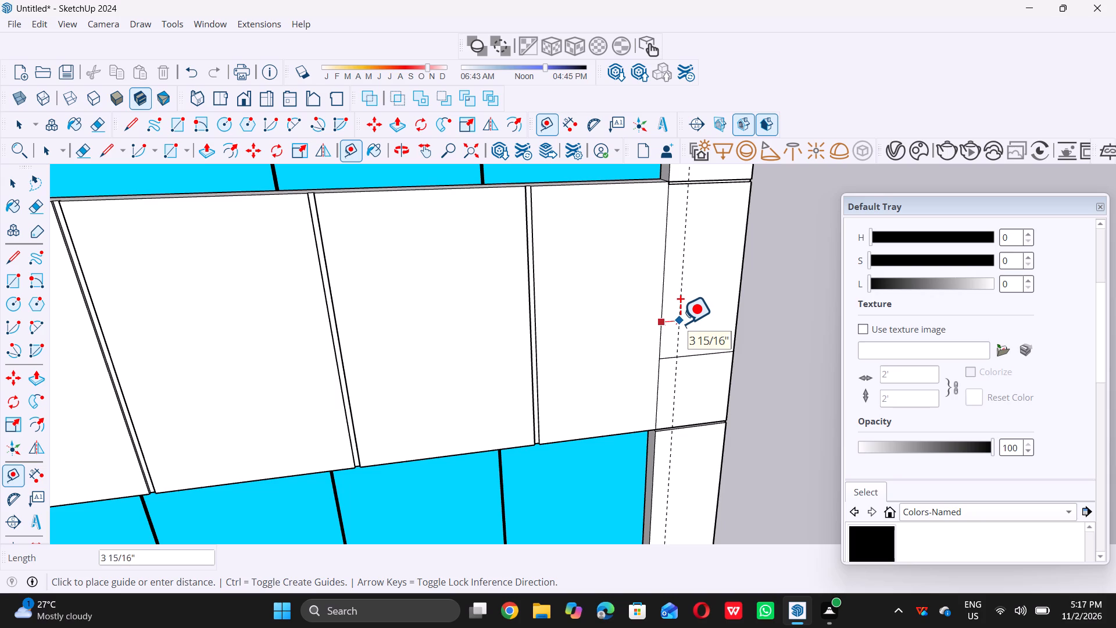
type("0.")
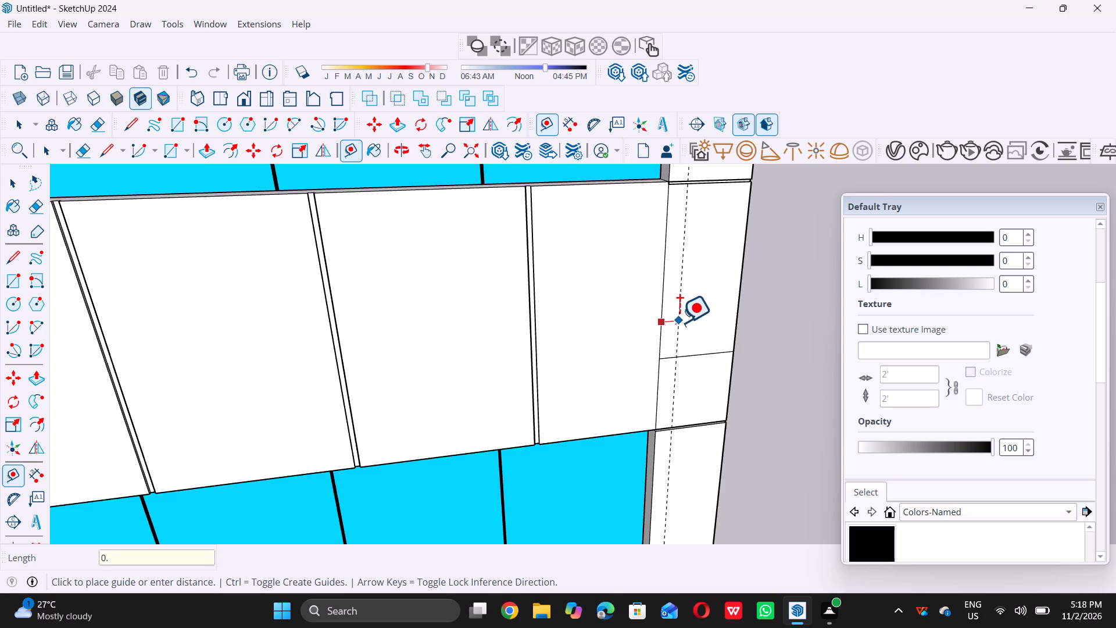
key("5")
key("shift+quotedbl")
key("Return")
key("space")
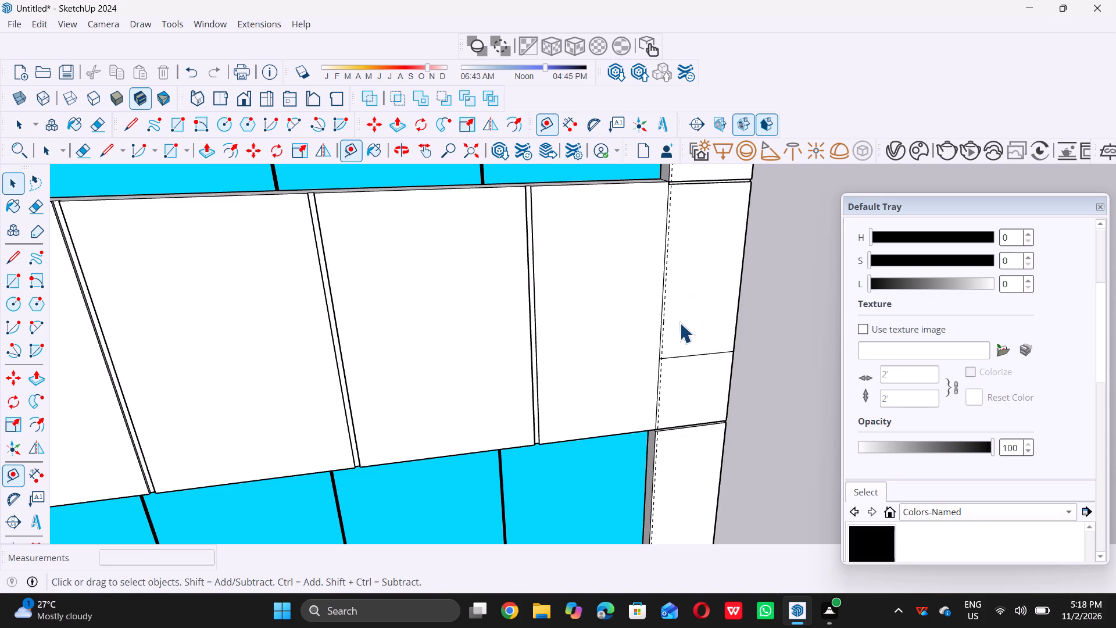
Draw a vertical 1/2" by 4' 4 1/2" joint rectangle on the right-hand pier's inner edge, beside the band below the middle window.
middle_click_drag(679, 323, 650, 315)
scroll(650, 315, "up", 2)
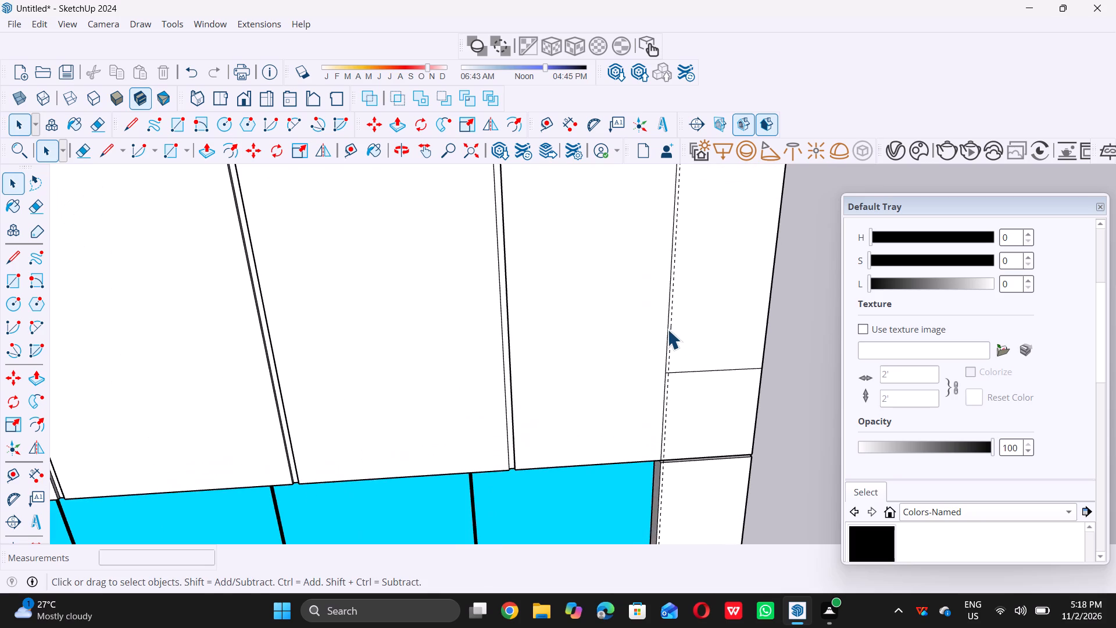
key("r")
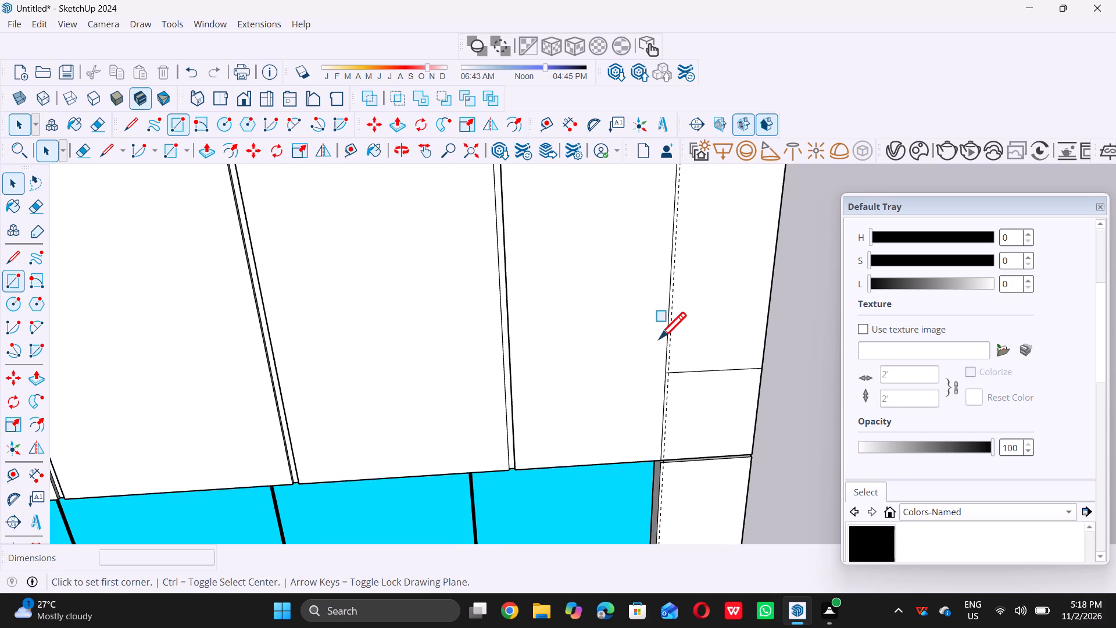
scroll(661, 386, "down", 6)
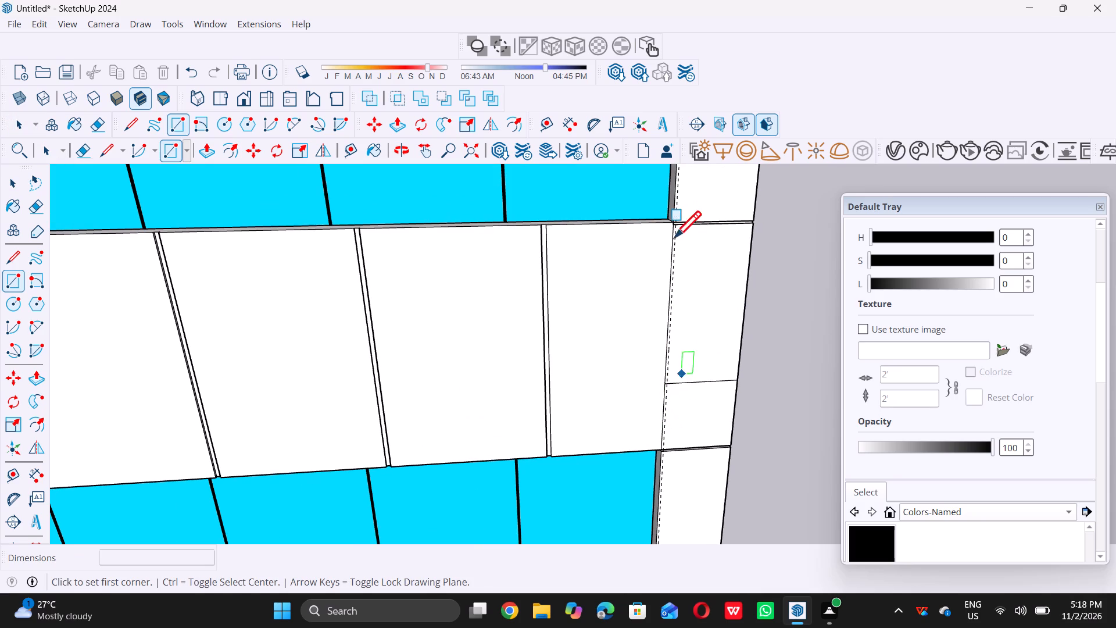
scroll(659, 218, "up", 18)
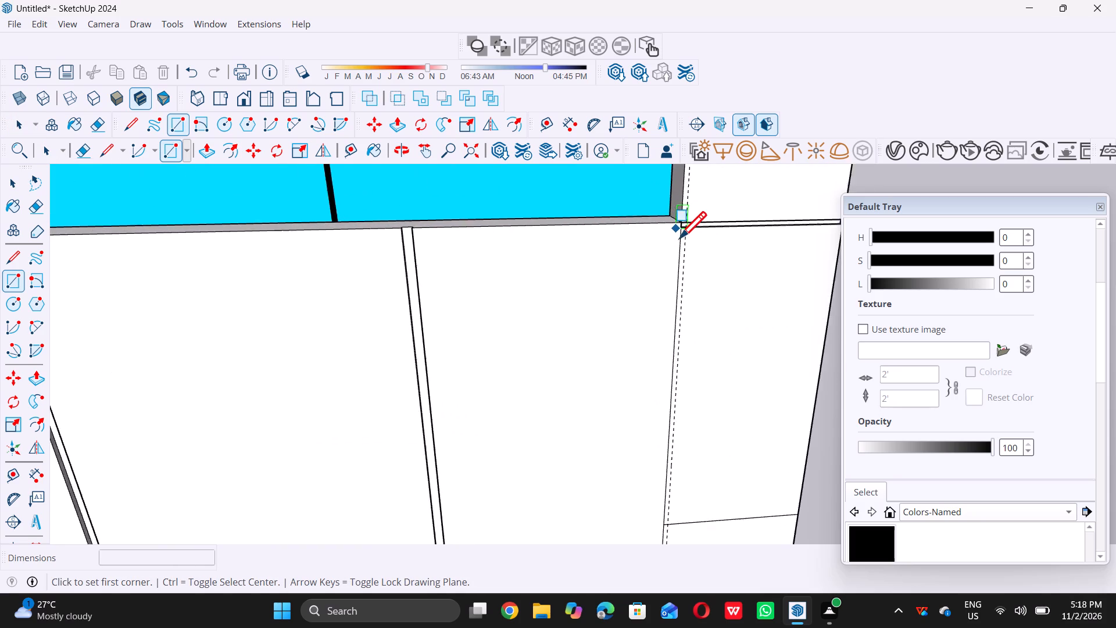
scroll(679, 238, "up", 5)
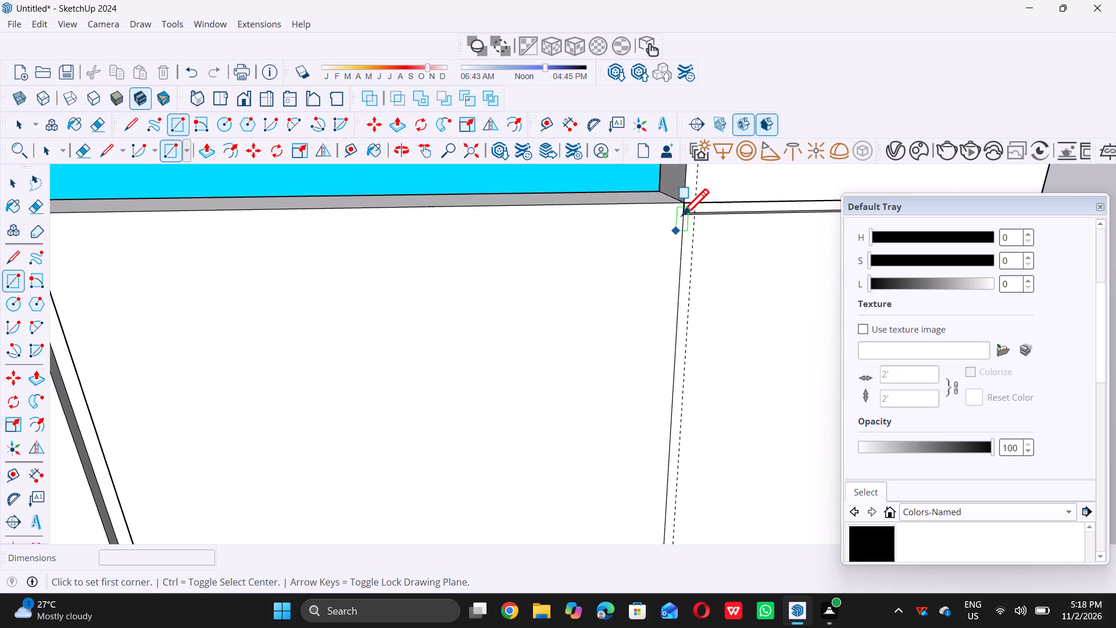
double_click(685, 212)
scroll(686, 212, "down", 7)
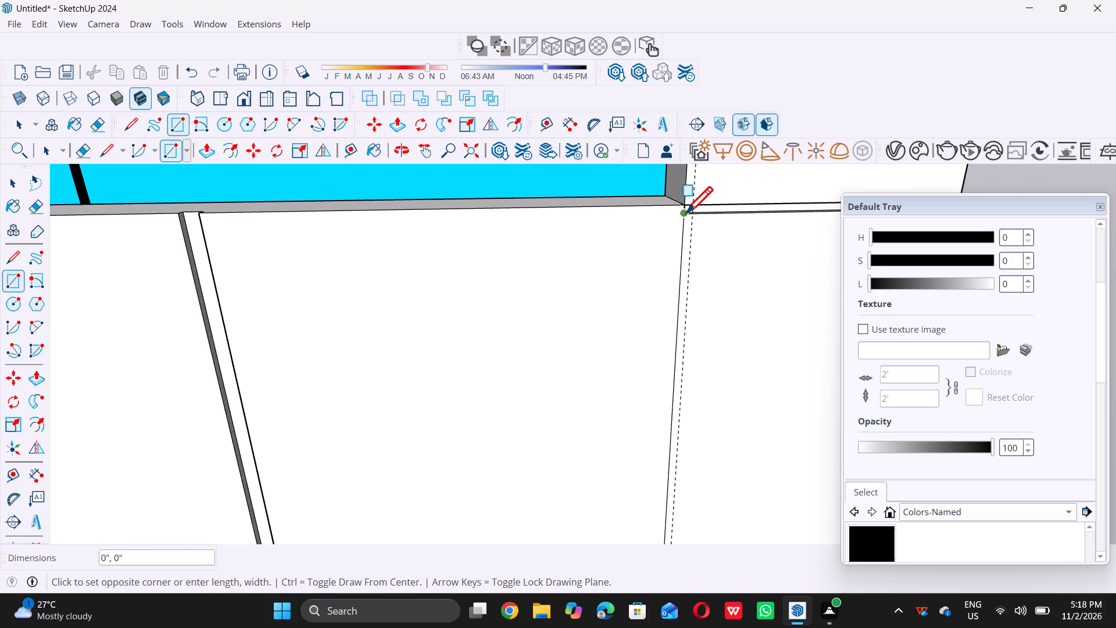
scroll(686, 213, "down", 13)
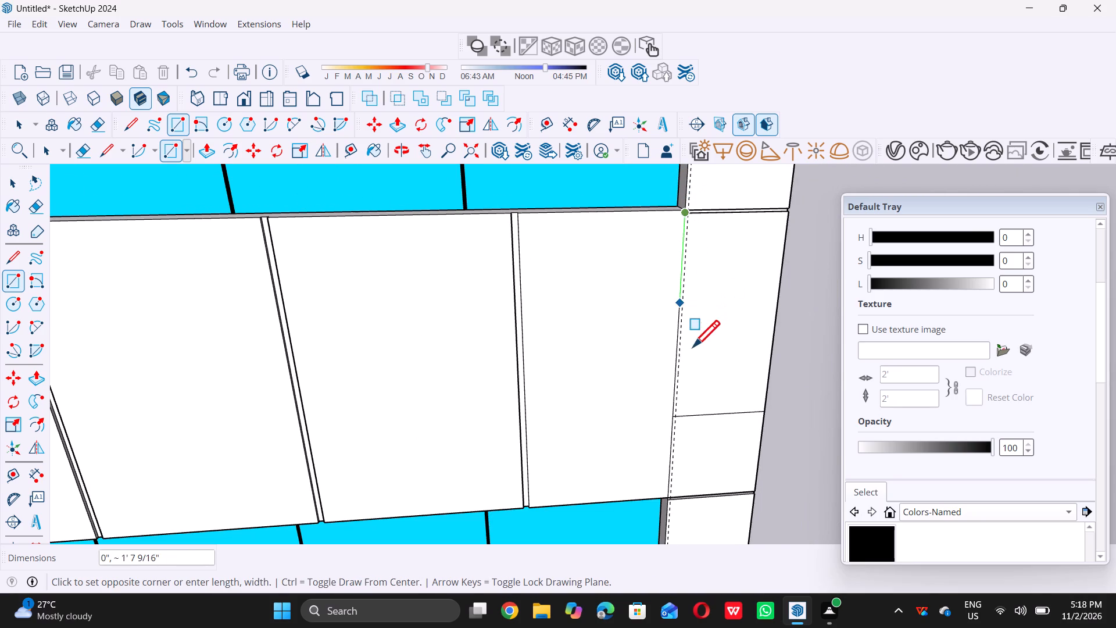
scroll(663, 513, "up", 1)
scroll(621, 421, "down", 8)
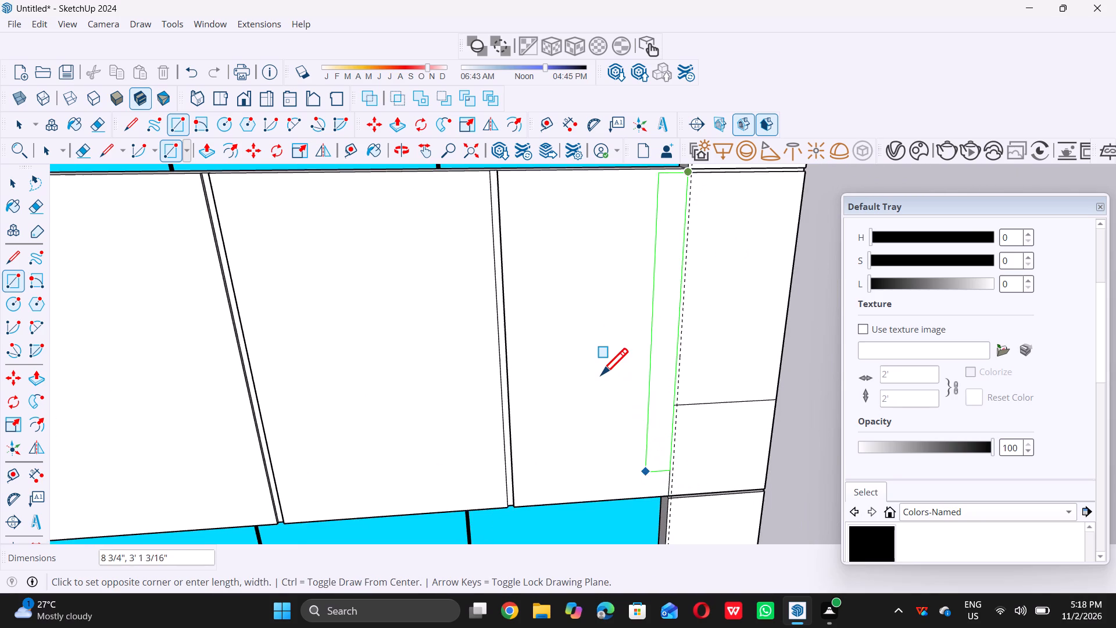
scroll(652, 472, "up", 10)
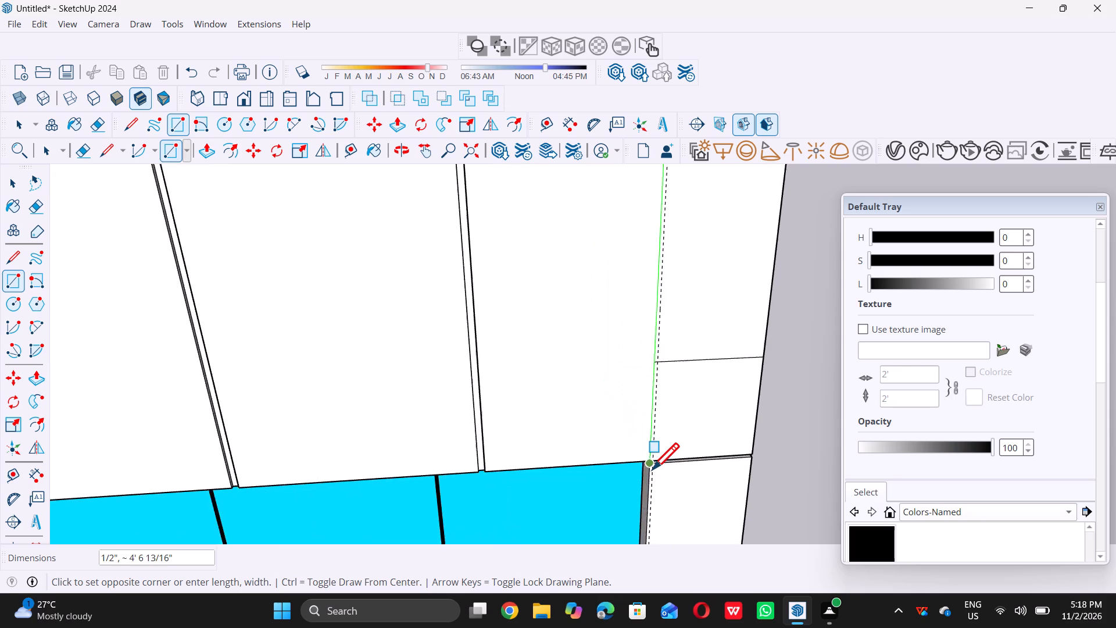
scroll(652, 463, "up", 5)
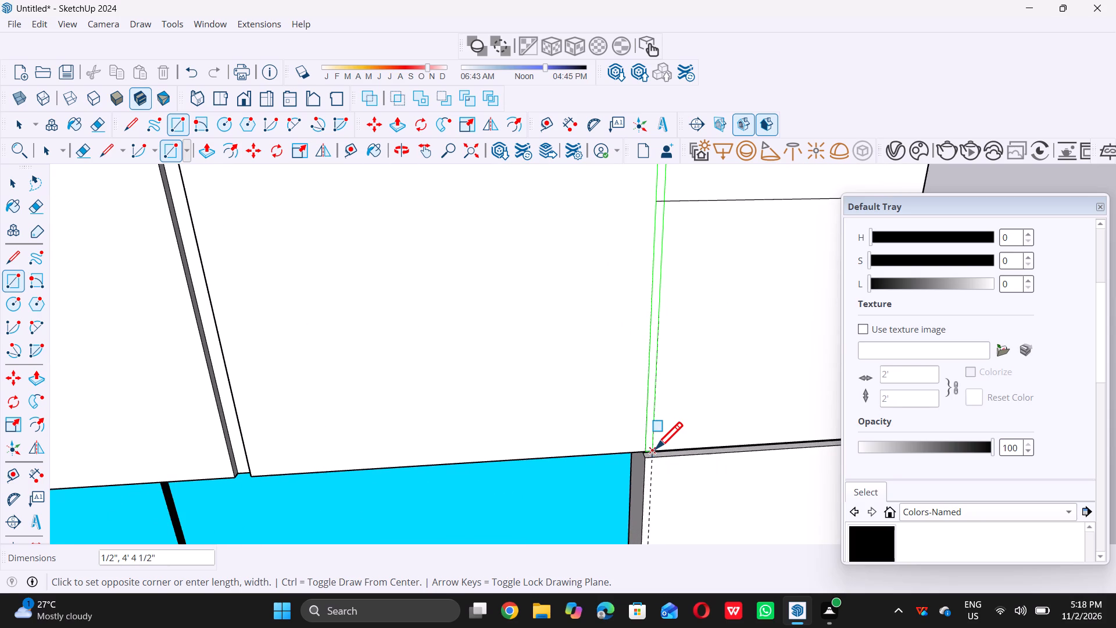
double_click(656, 447)
scroll(590, 452, "down", 12)
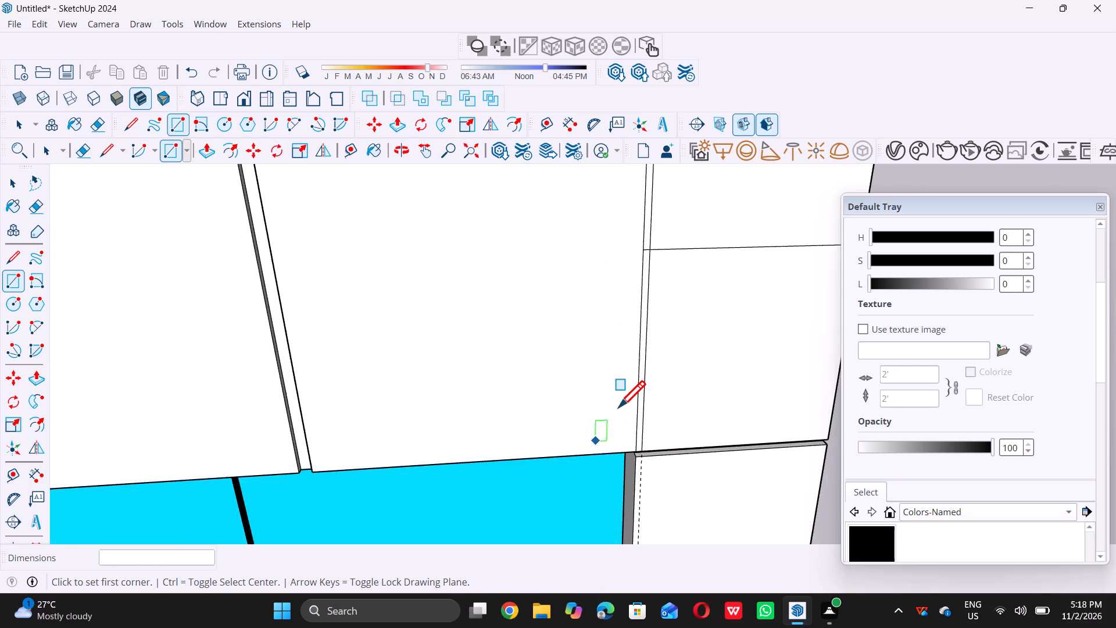
Draw a vertical 1/2" by 3' 8 1/2" joint rectangle on the right-hand pier's inner edge, beside the band below the lower window.
scroll(618, 407, "down", 18)
scroll(648, 340, "down", 4)
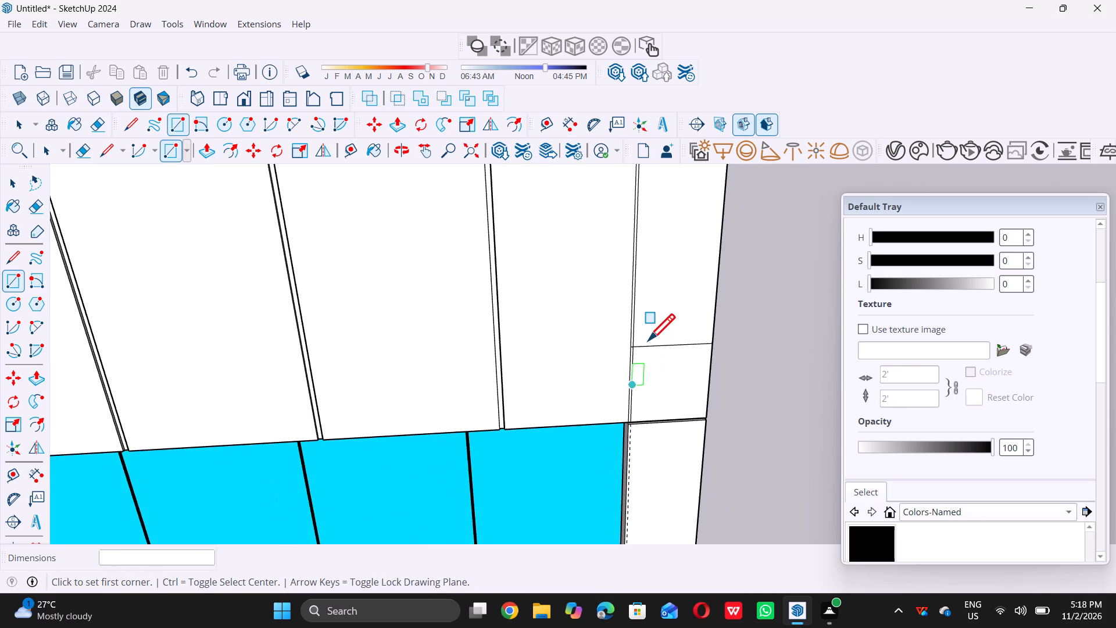
scroll(648, 340, "down", 20)
scroll(648, 340, "down", 2)
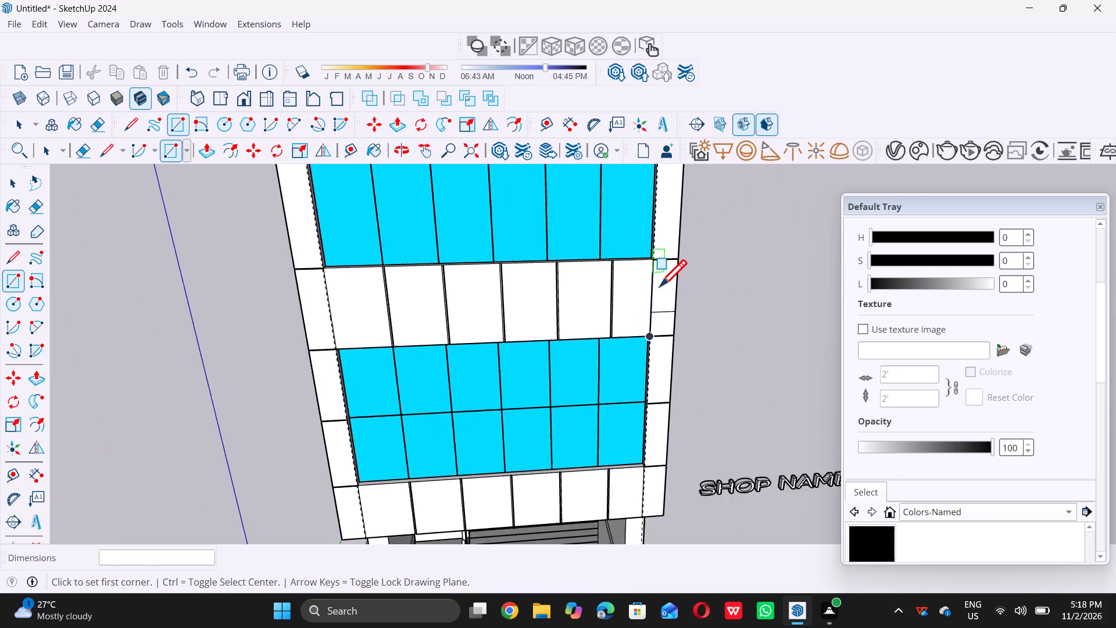
scroll(660, 286, "down", 8)
scroll(640, 426, "up", 5)
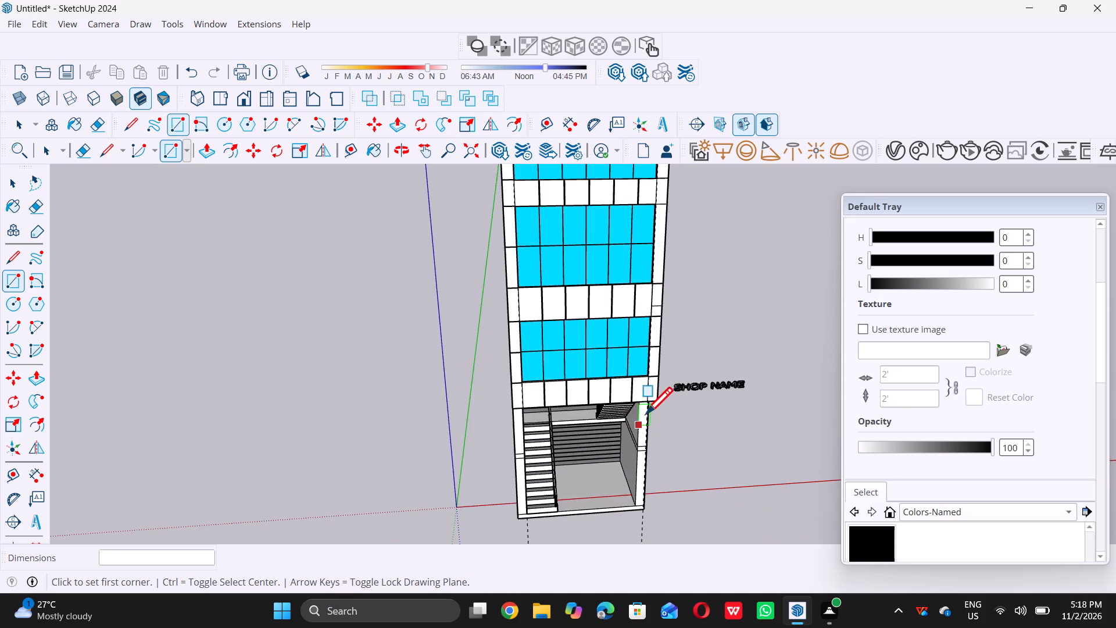
scroll(655, 403, "up", 15)
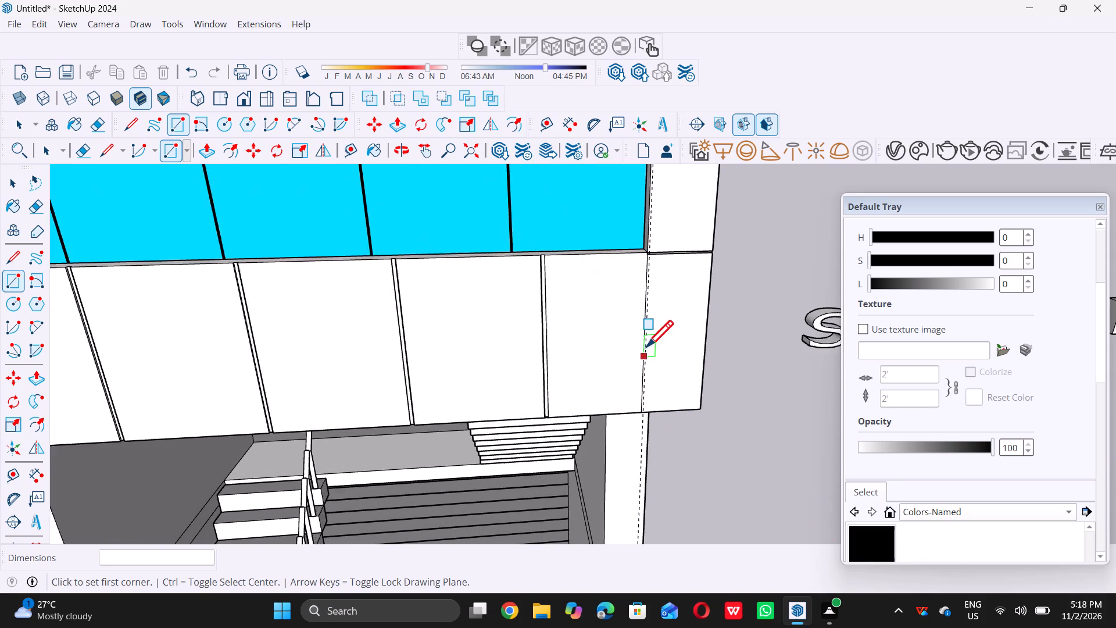
scroll(651, 252, "up", 6)
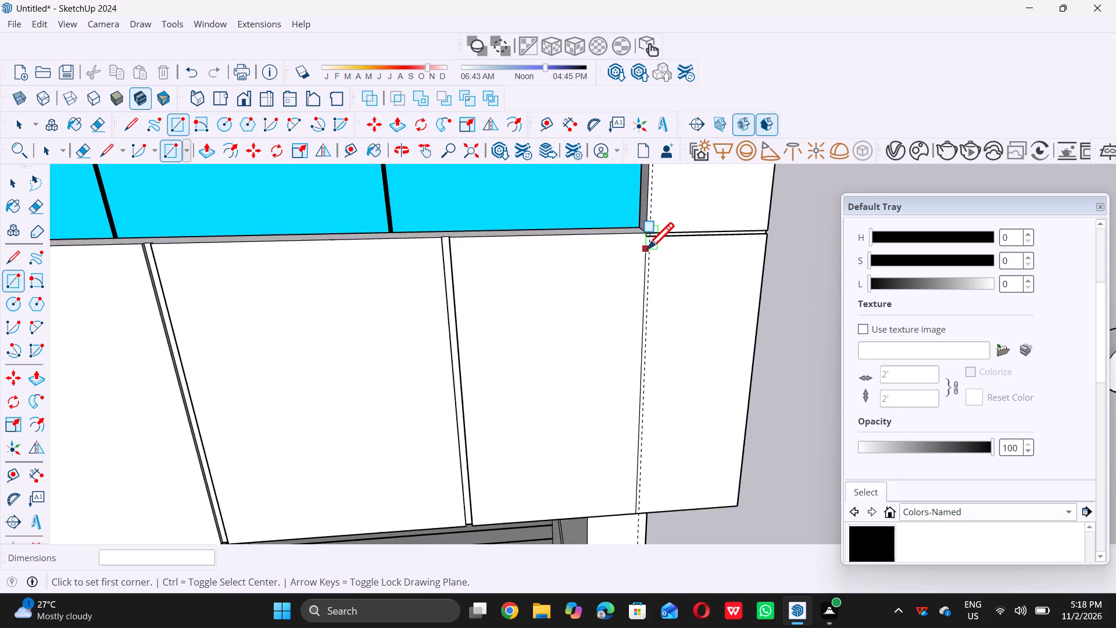
scroll(647, 249, "up", 15)
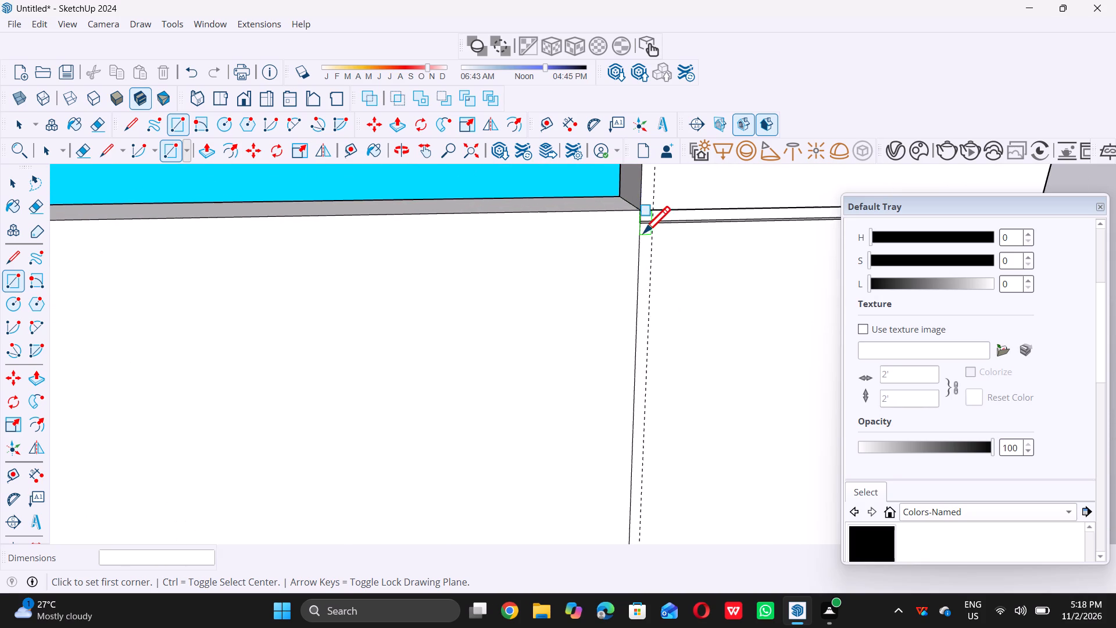
double_click(636, 219)
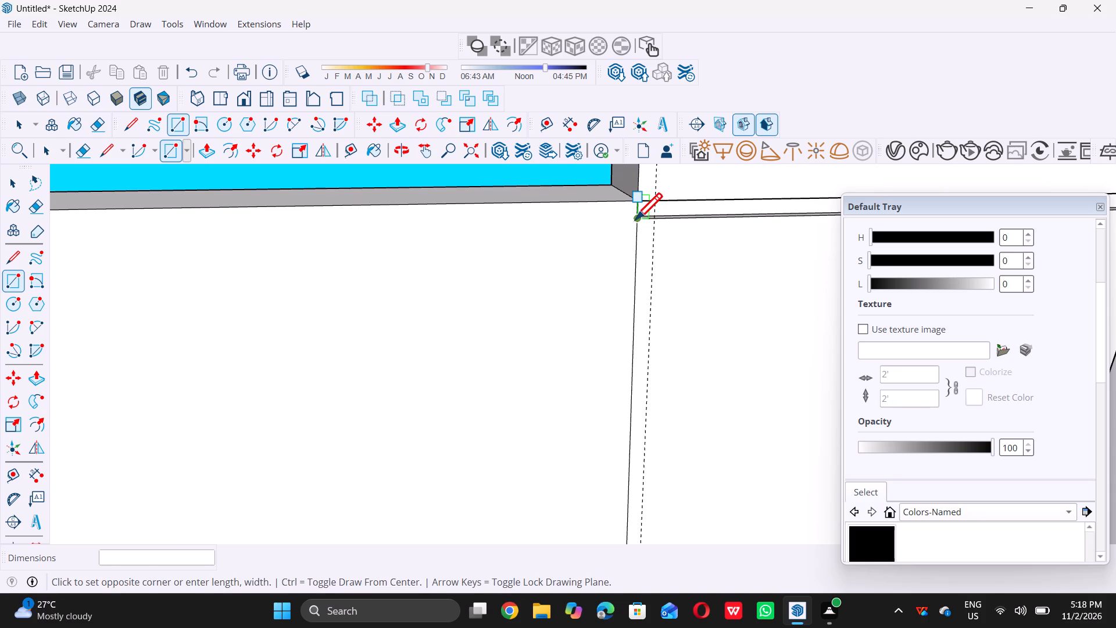
scroll(635, 219, "down", 20)
scroll(635, 219, "down", 1)
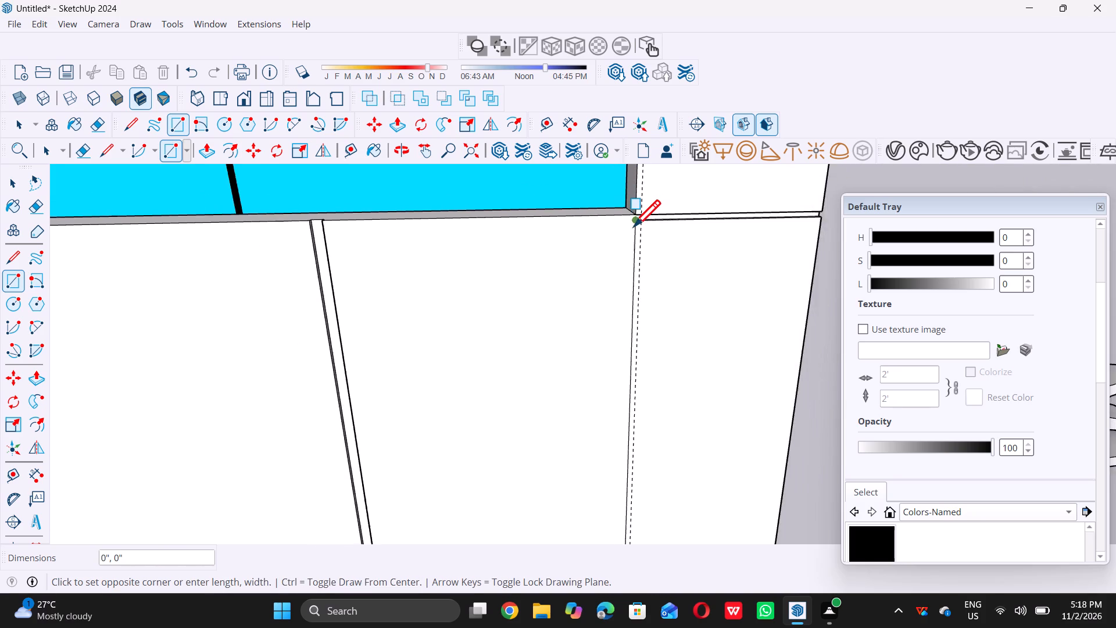
scroll(634, 226, "down", 7)
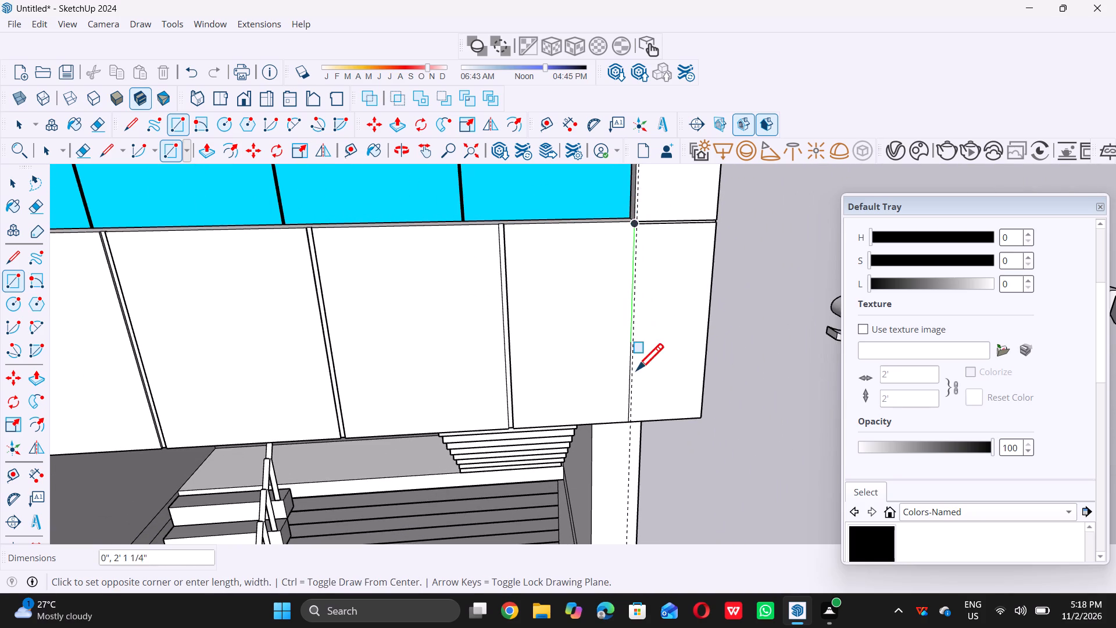
scroll(636, 415, "up", 9)
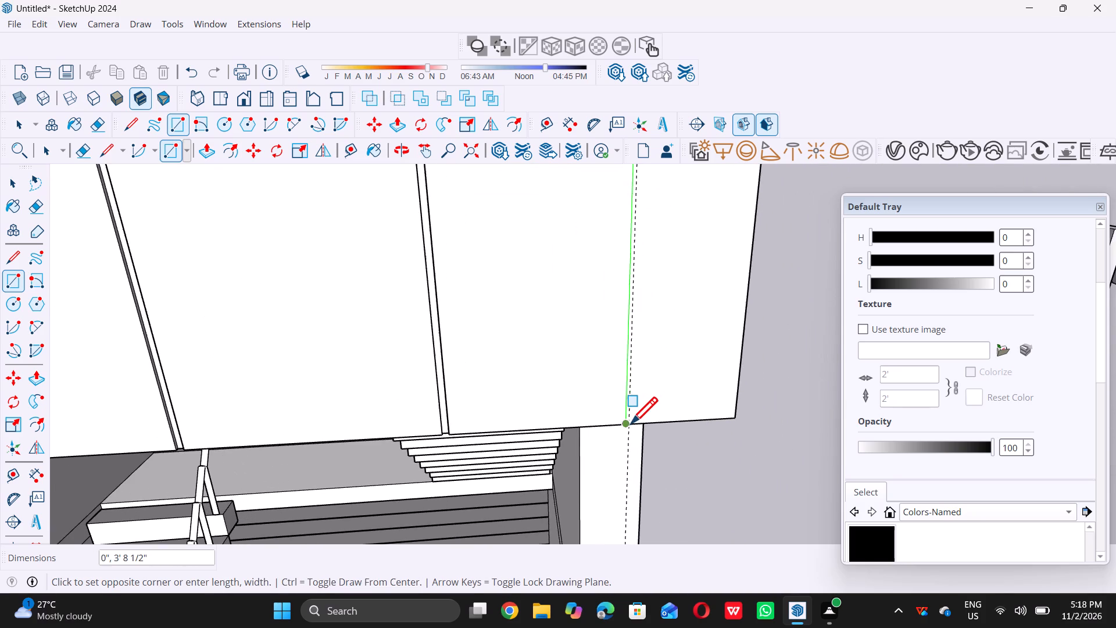
scroll(631, 423, "up", 4)
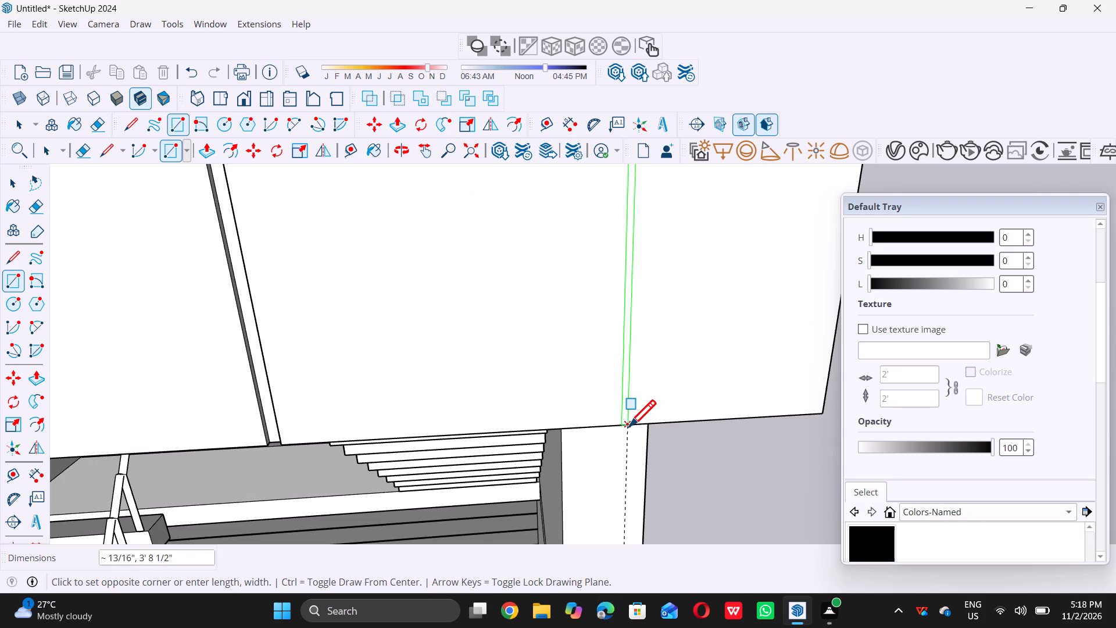
scroll(629, 425, "up", 6)
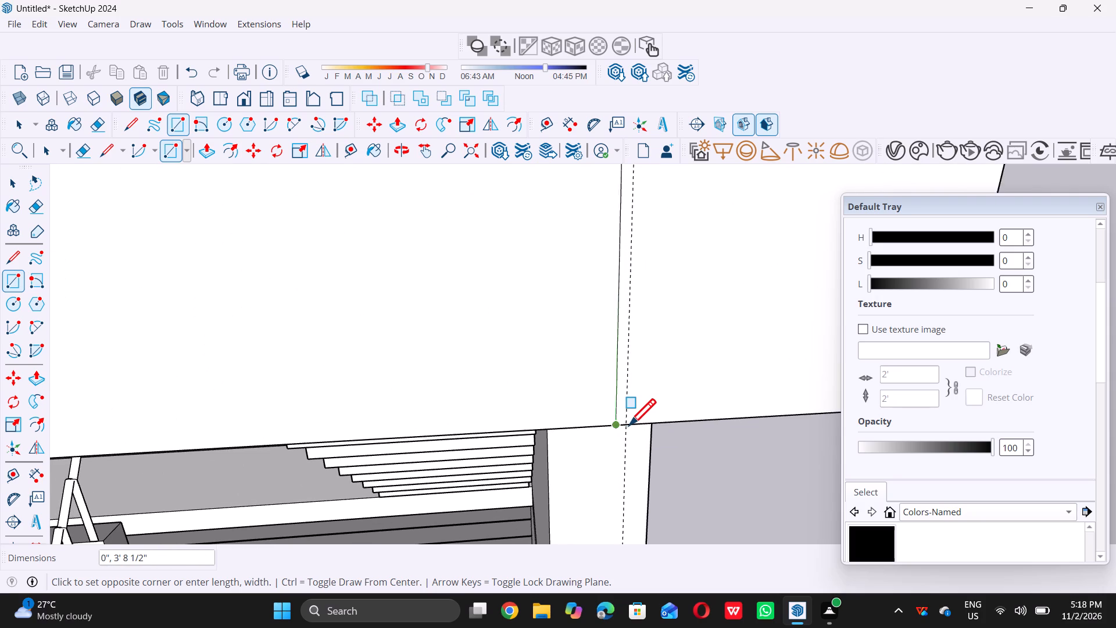
left_click(628, 425)
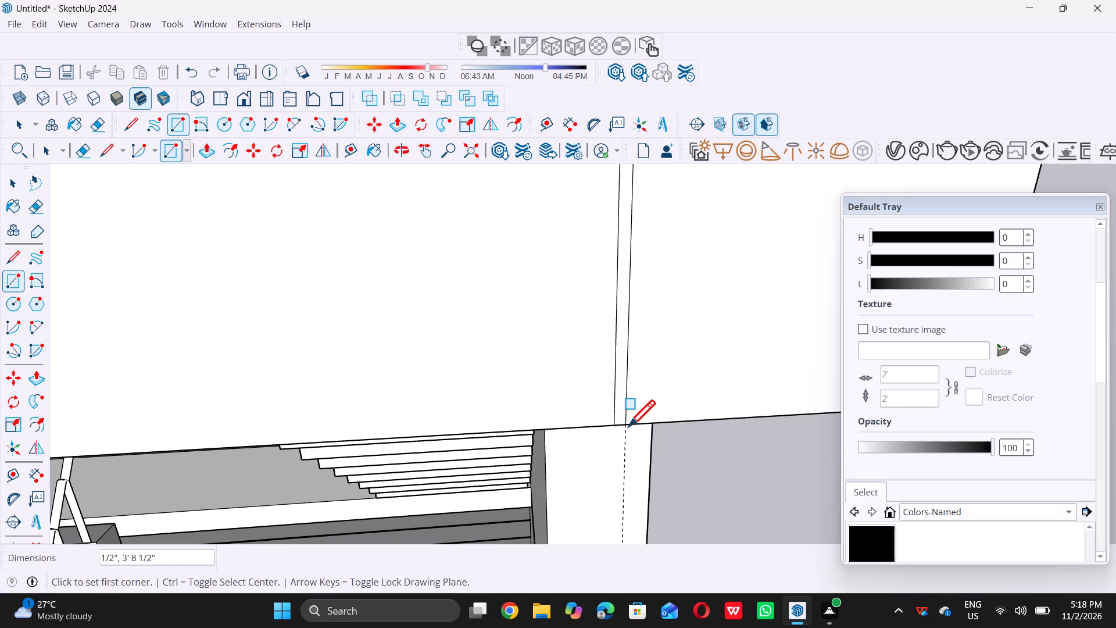
Draw a vertical 1/2" by 3' 8 1/2" joint rectangle on the left-hand pier's inner edge, beside the band below the lower window.
scroll(628, 427, "down", 20)
scroll(628, 427, "down", 10)
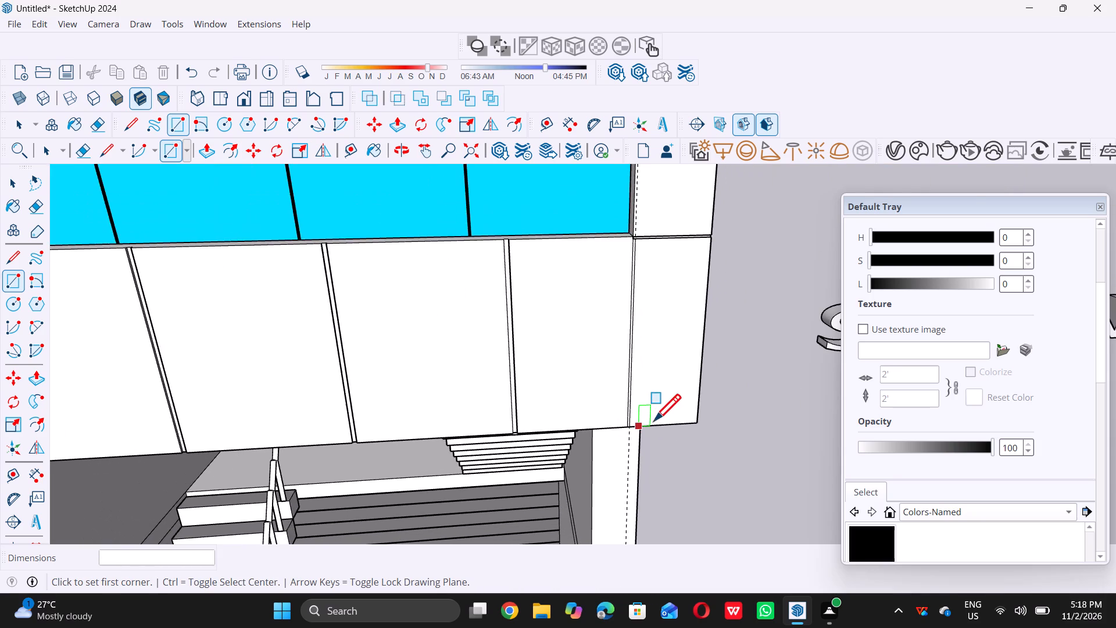
scroll(654, 420, "down", 13)
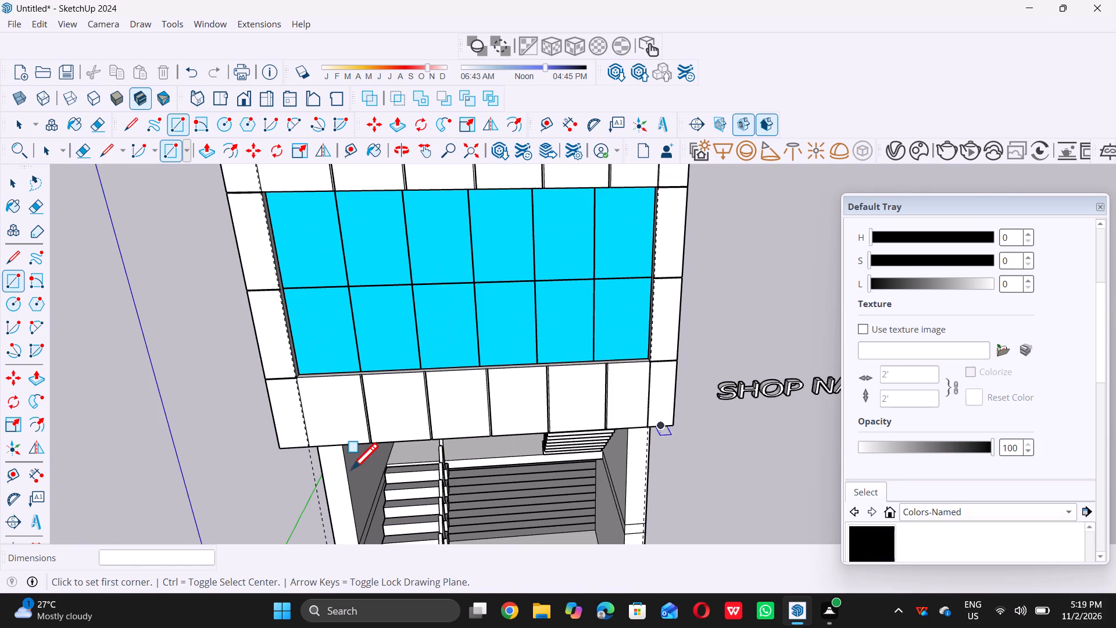
scroll(288, 455, "up", 20)
scroll(332, 437, "up", 5)
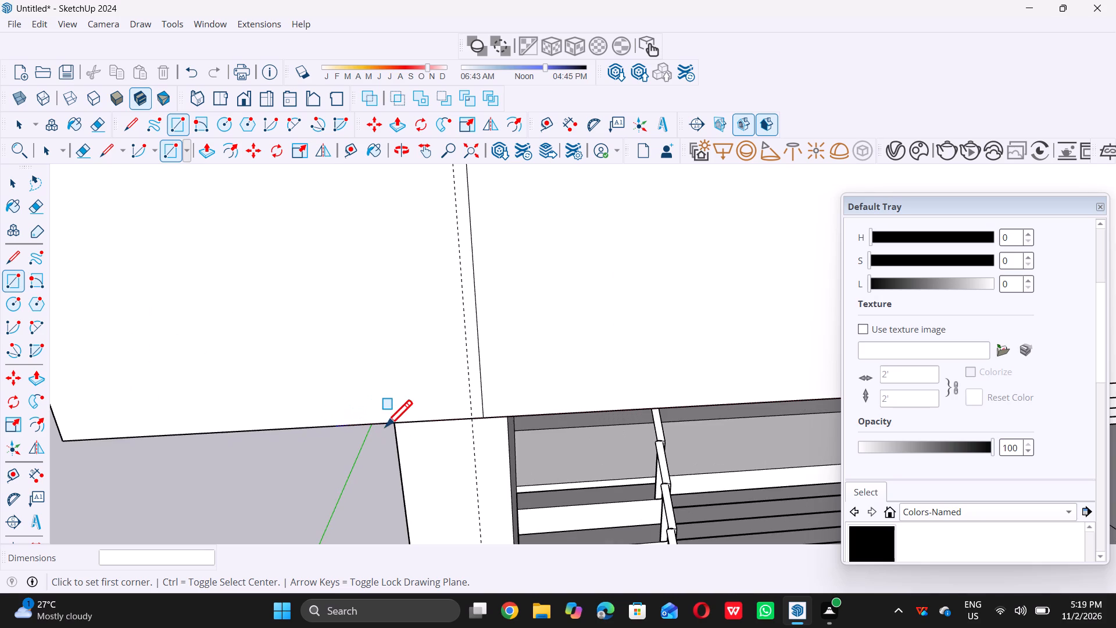
left_click(473, 417)
scroll(473, 417, "down", 17)
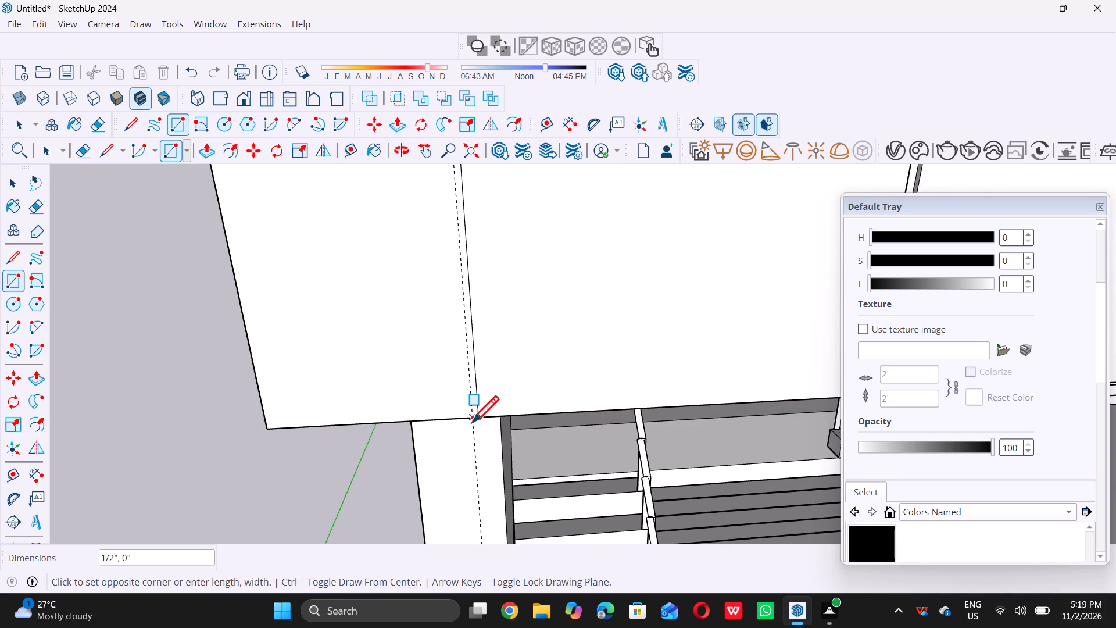
scroll(472, 422, "down", 14)
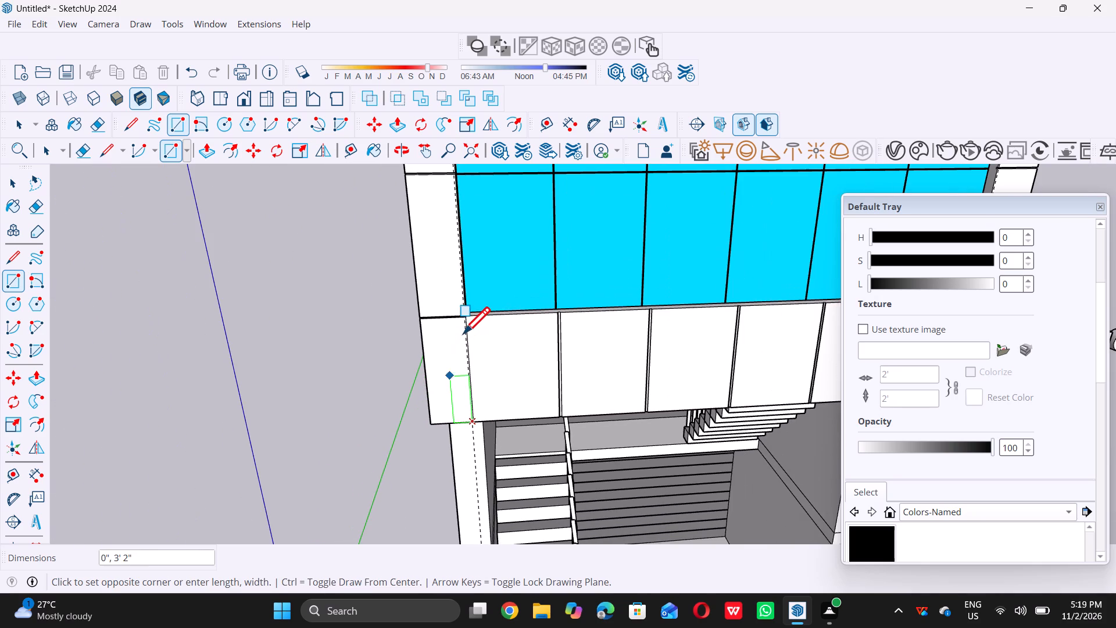
scroll(464, 322, "up", 14)
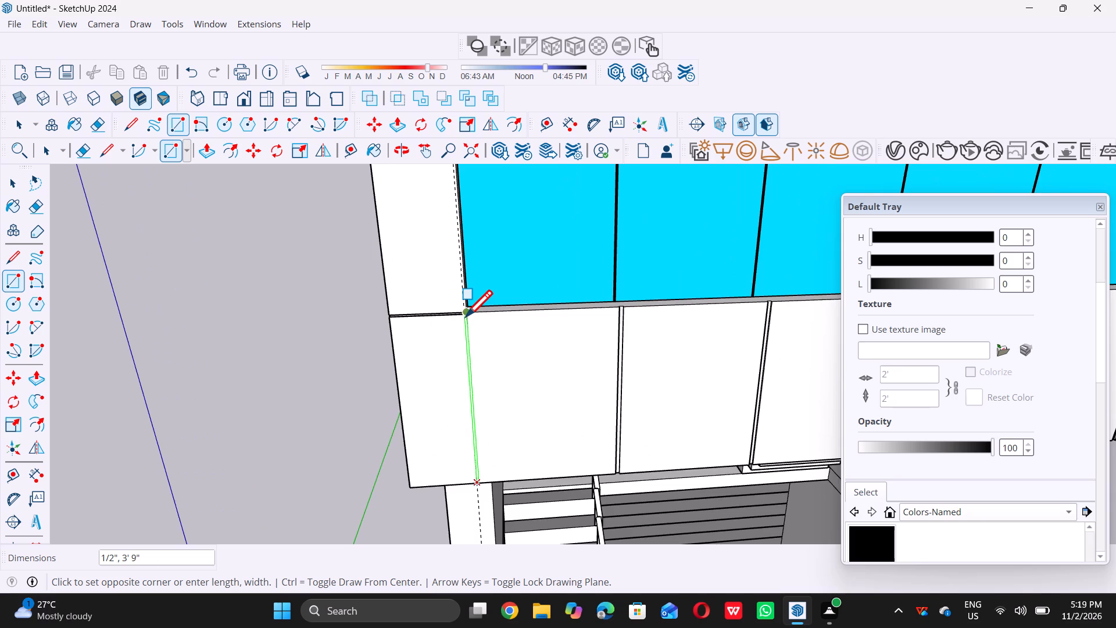
scroll(466, 316, "up", 13)
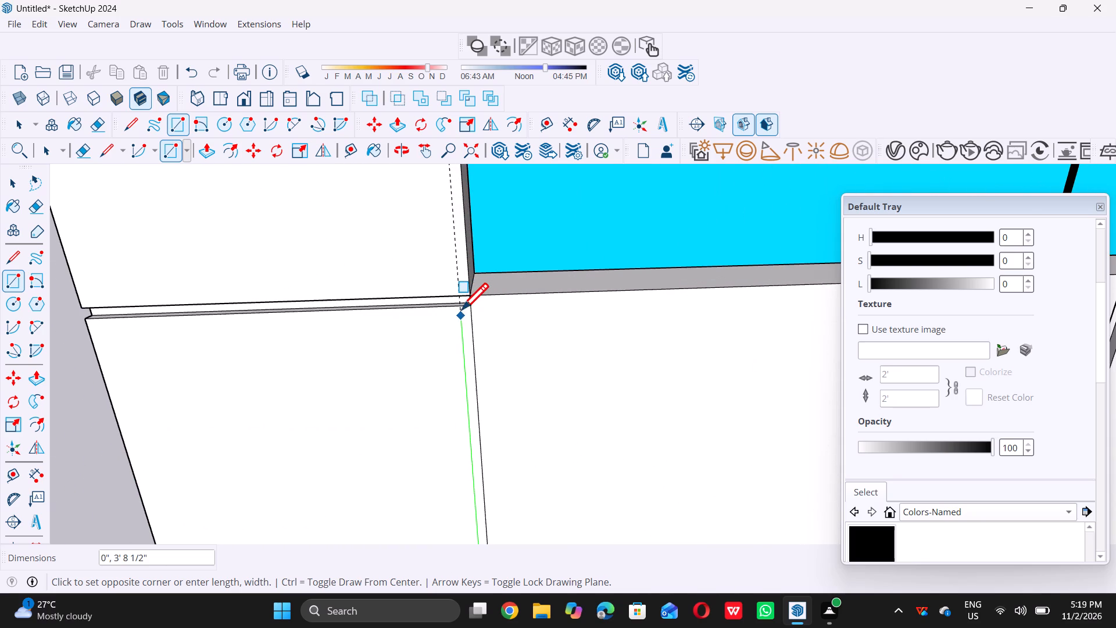
left_click(460, 305)
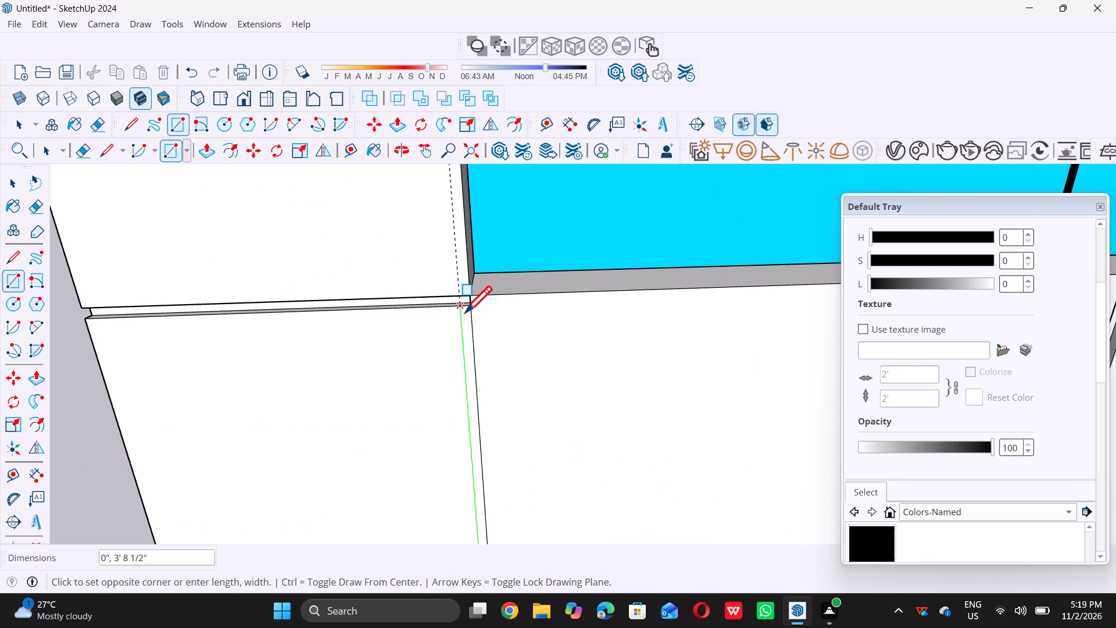
scroll(490, 351, "down", 2)
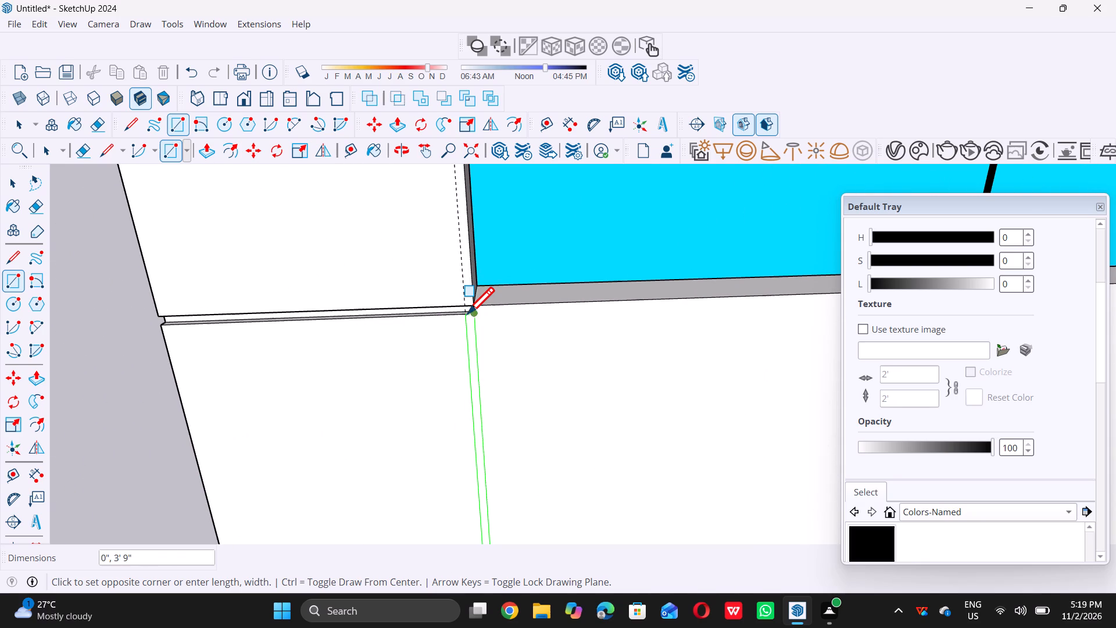
triple_click(468, 313)
scroll(505, 346, "down", 12)
key("space")
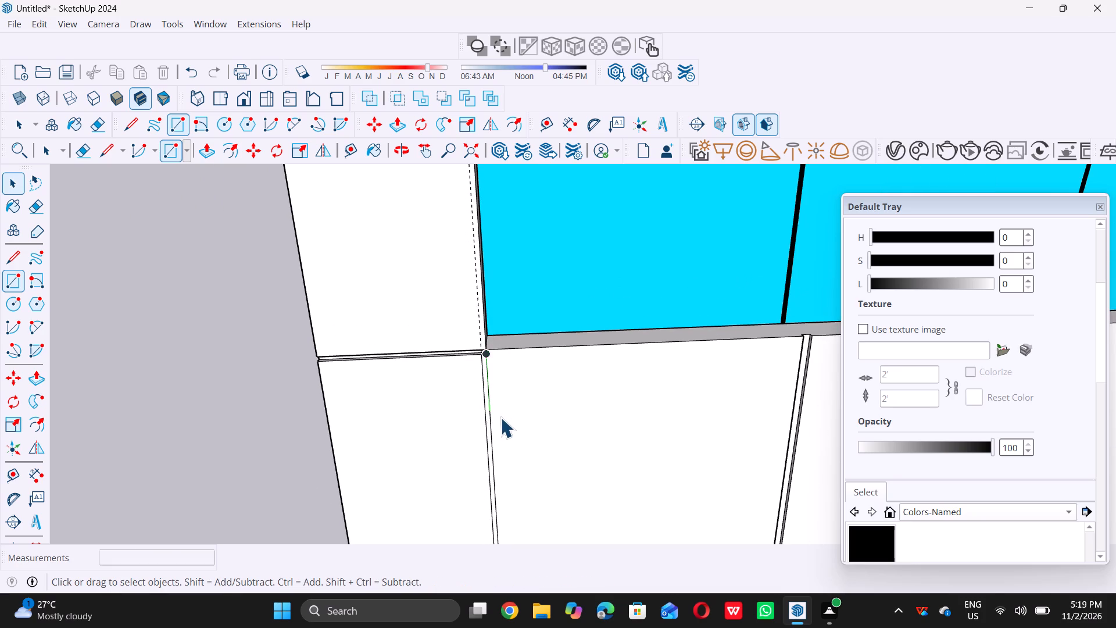
Draw a vertical 1/2" by 4' 4 1/2" joint rectangle on the left-hand pier's inner edge, beside the band below the middle window.
key("t")
scroll(490, 444, "down", 11)
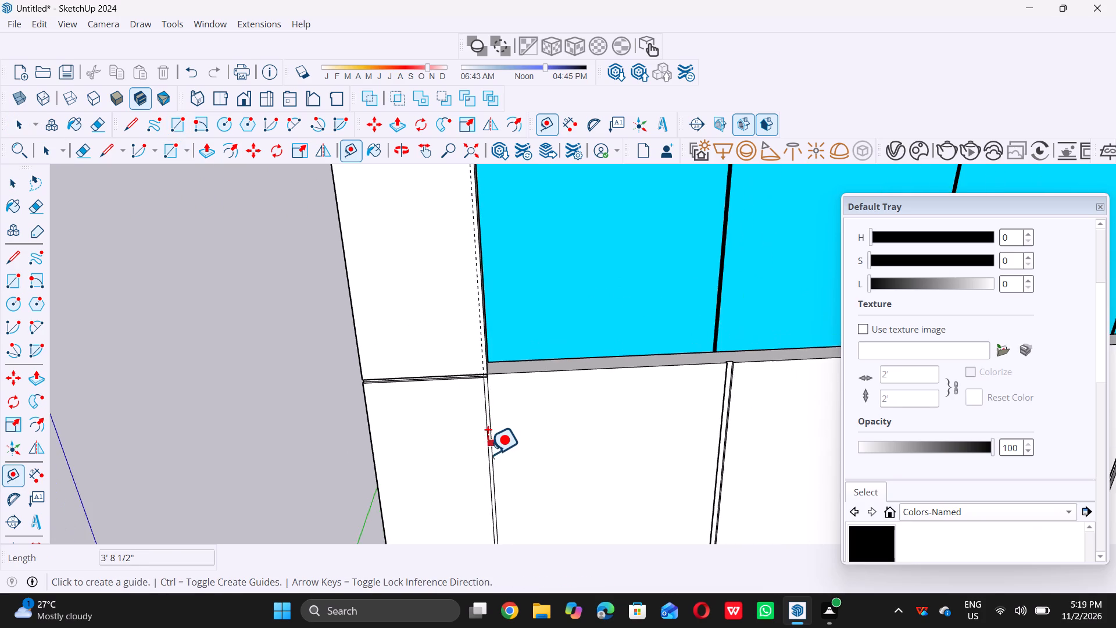
scroll(488, 454, "down", 8)
scroll(489, 457, "down", 16)
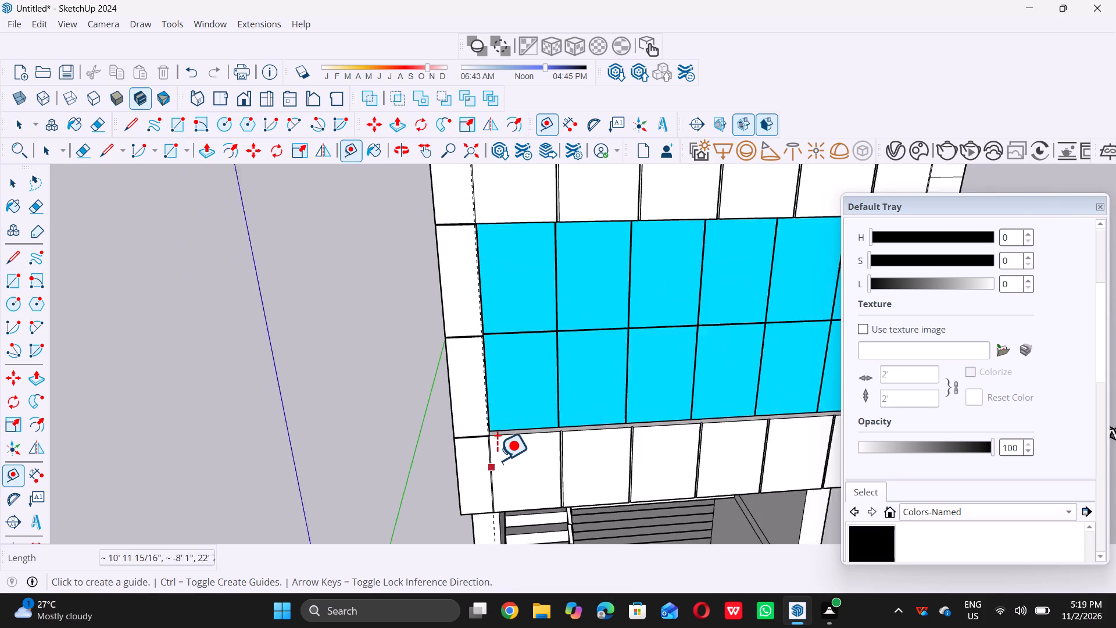
scroll(497, 460, "down", 6)
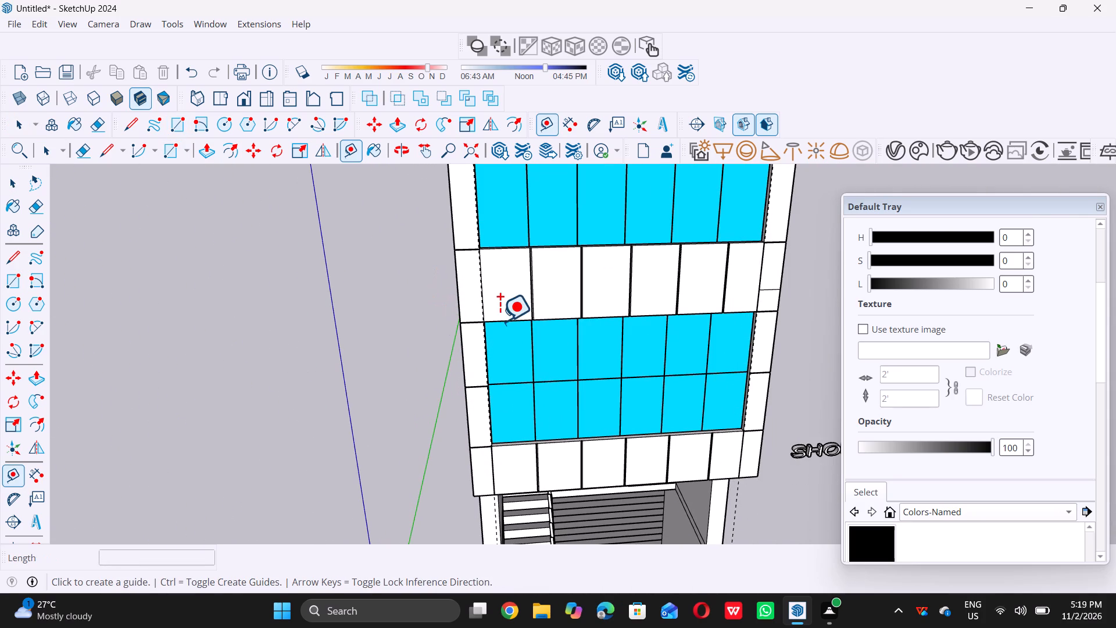
scroll(503, 314, "up", 20)
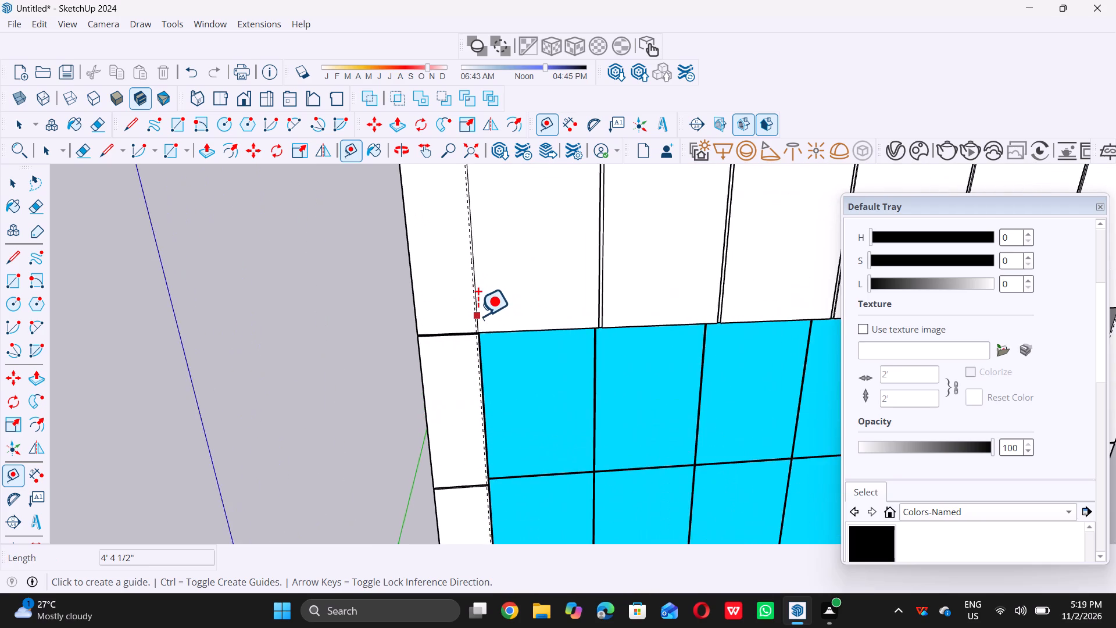
scroll(478, 316, "up", 7)
key("space")
key("r")
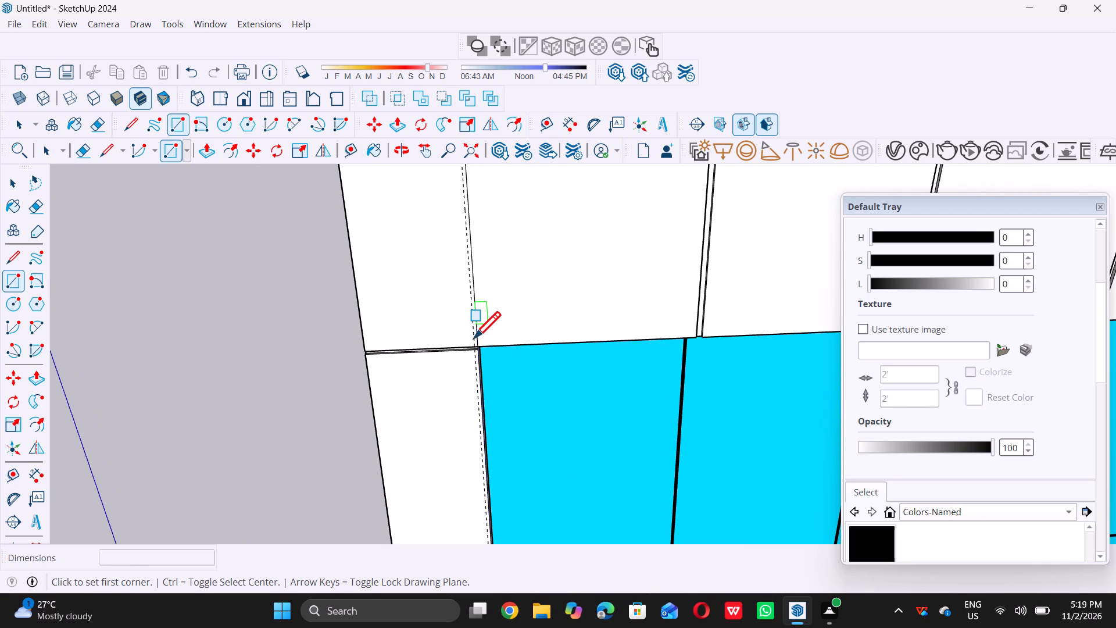
scroll(473, 340, "up", 11)
scroll(472, 345, "up", 14)
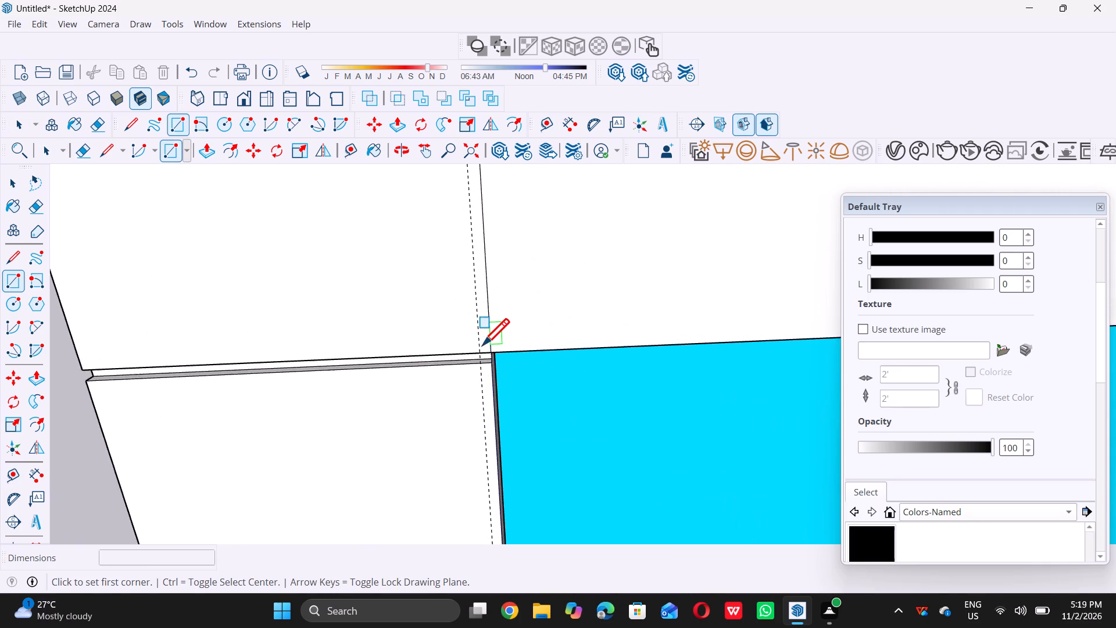
scroll(482, 345, "up", 6)
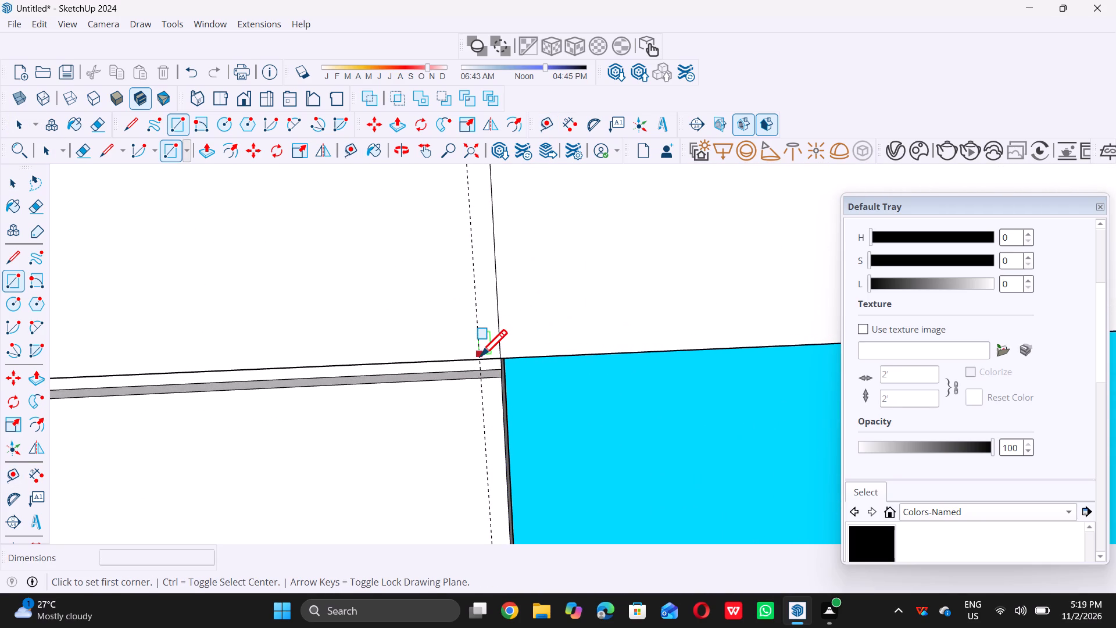
left_click(480, 358)
scroll(480, 358, "down", 12)
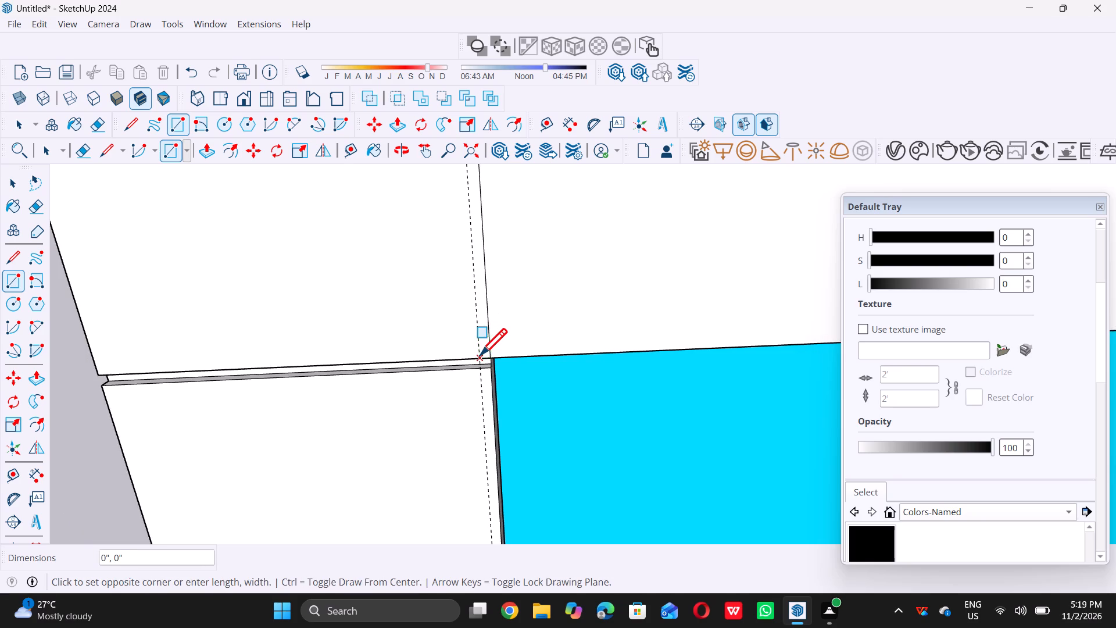
scroll(480, 355, "down", 20)
scroll(480, 355, "down", 4)
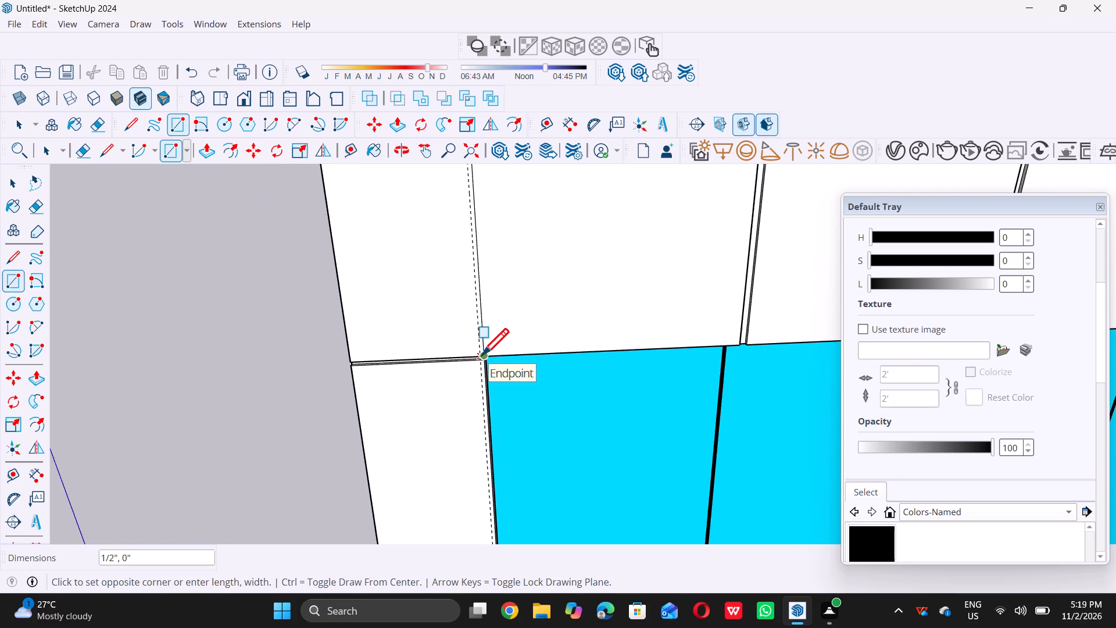
scroll(482, 355, "down", 19)
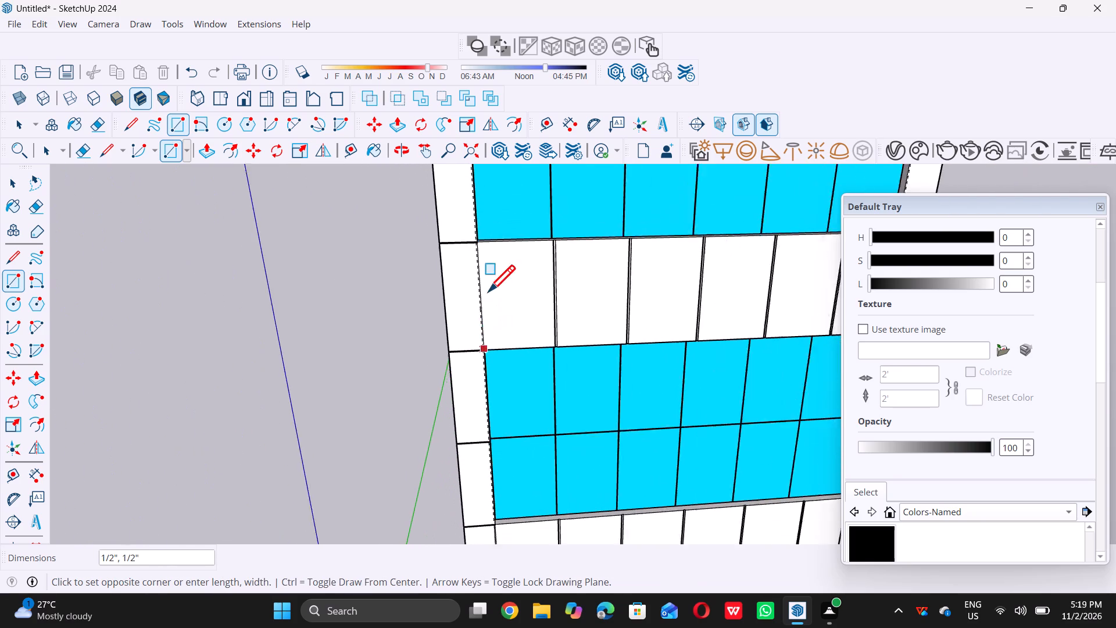
scroll(476, 254, "up", 5)
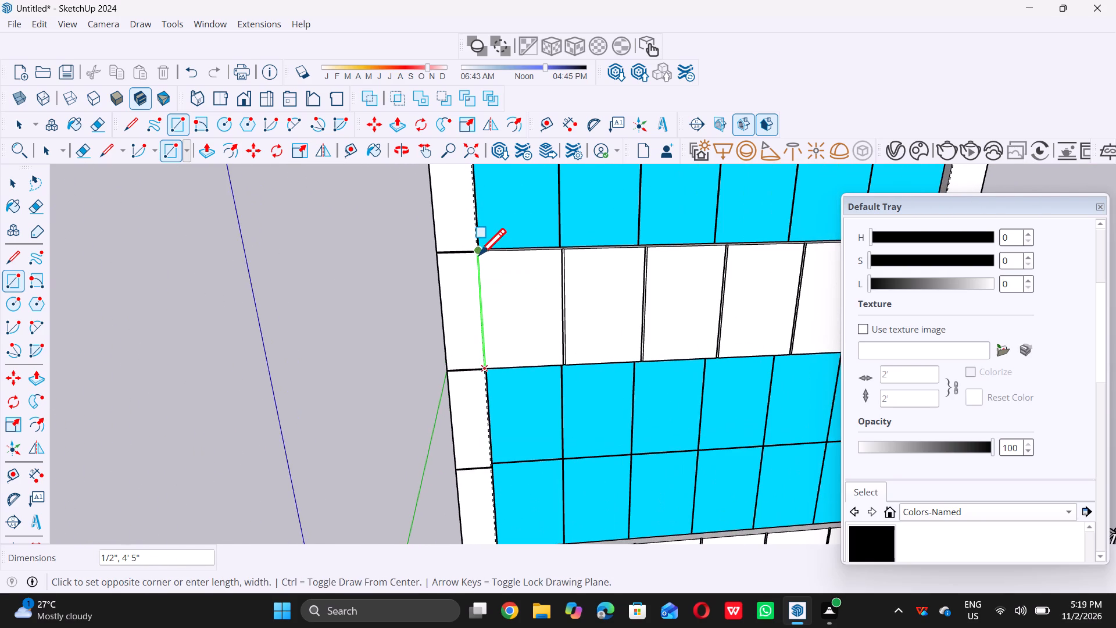
scroll(479, 255, "up", 7)
scroll(480, 255, "up", 14)
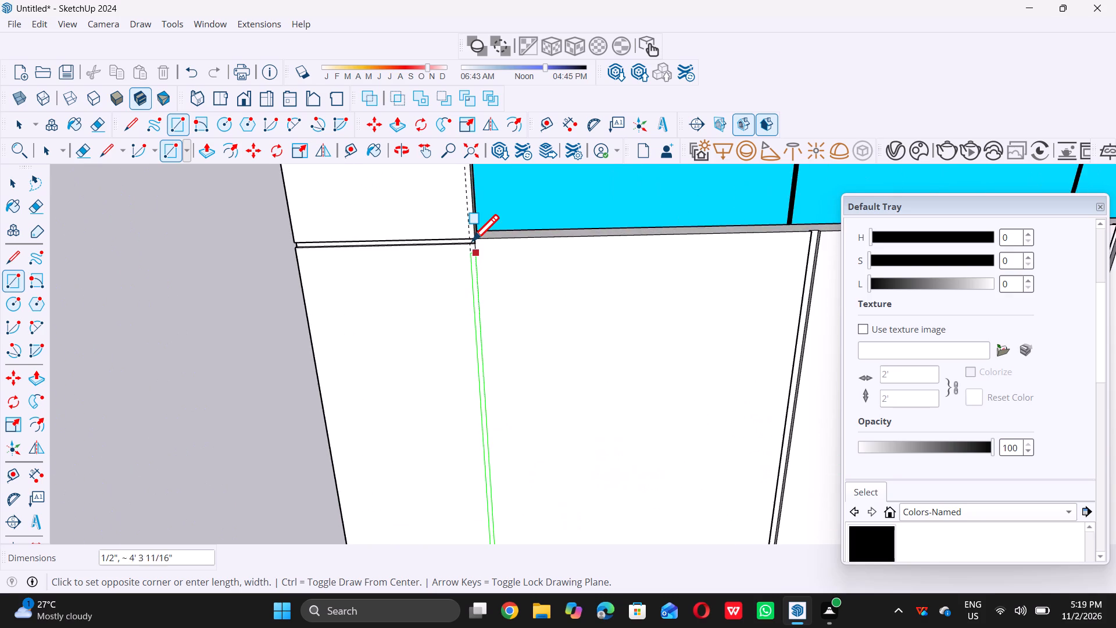
scroll(471, 241, "up", 12)
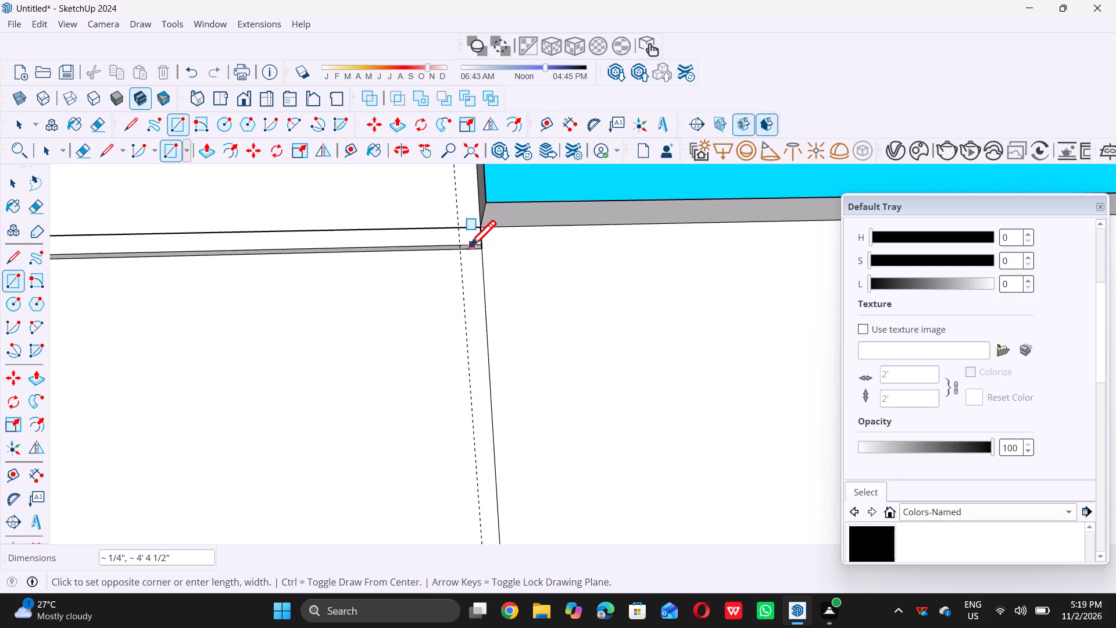
triple_click(462, 248)
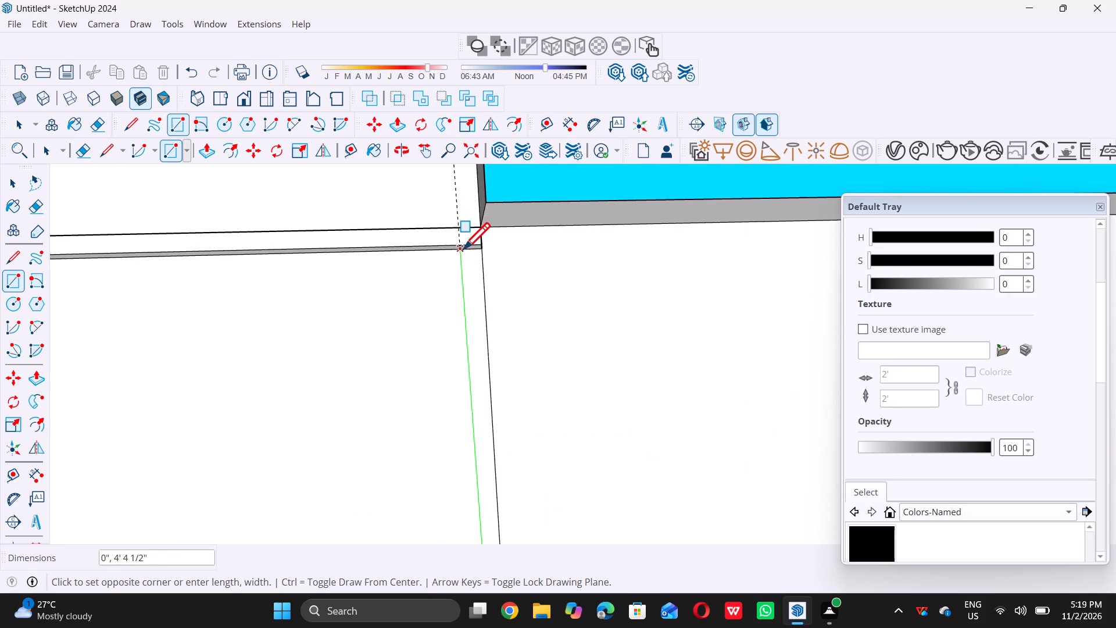
scroll(405, 292, "down", 5)
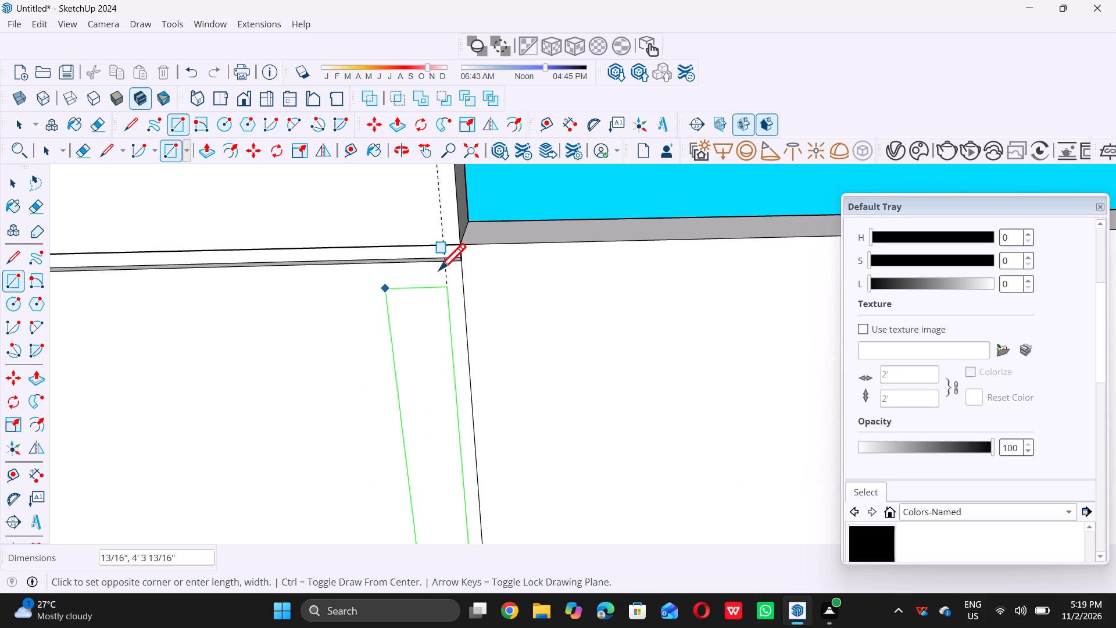
double_click(449, 263)
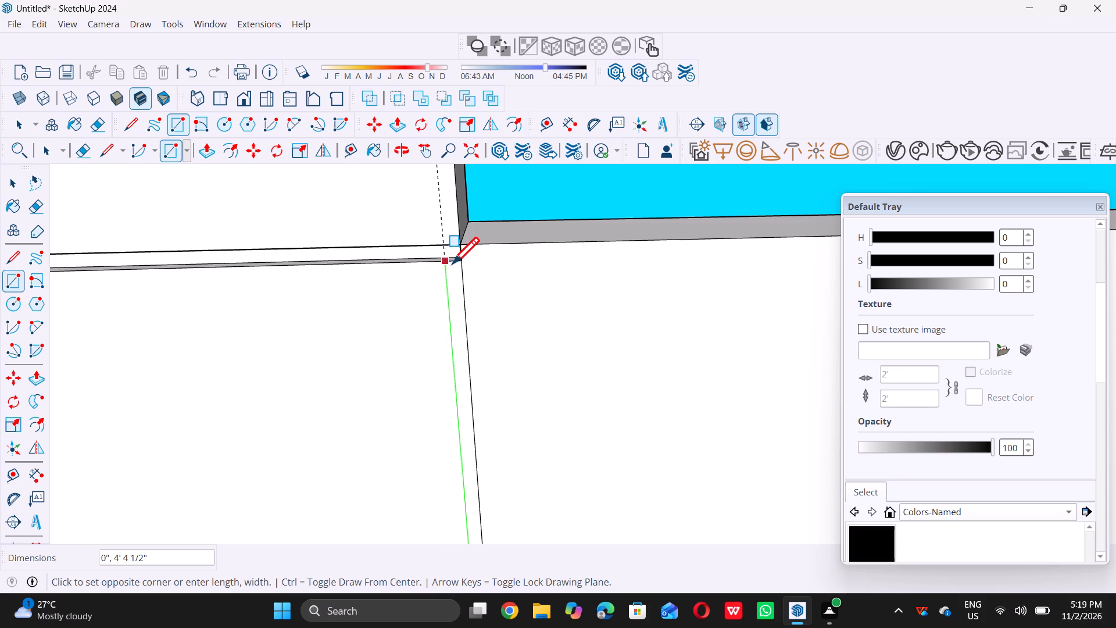
scroll(366, 326, "down", 10)
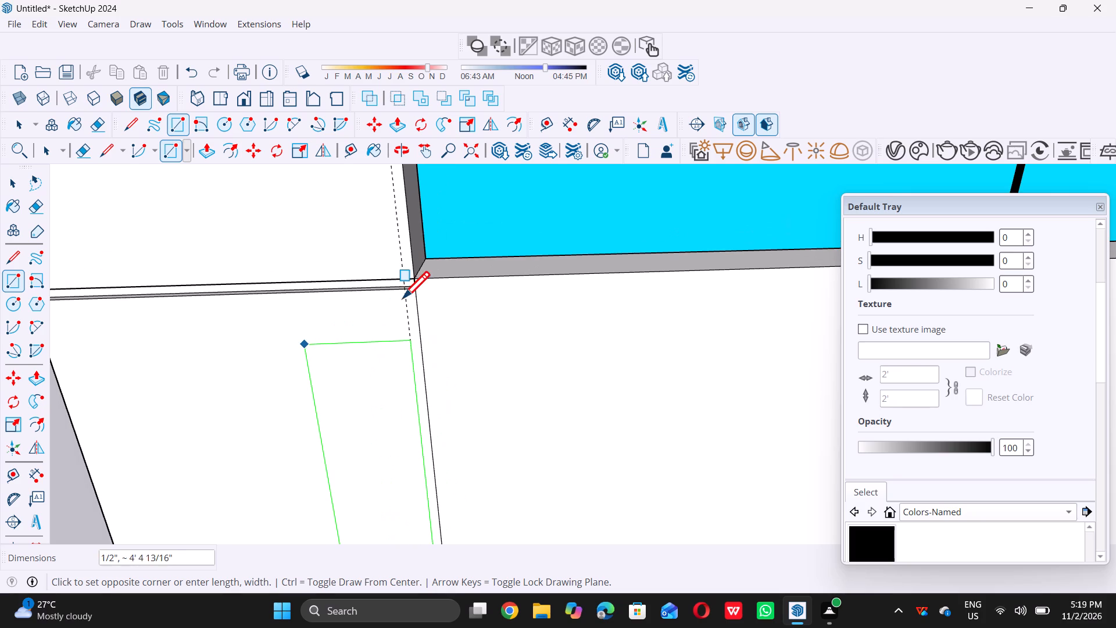
scroll(409, 290, "up", 7)
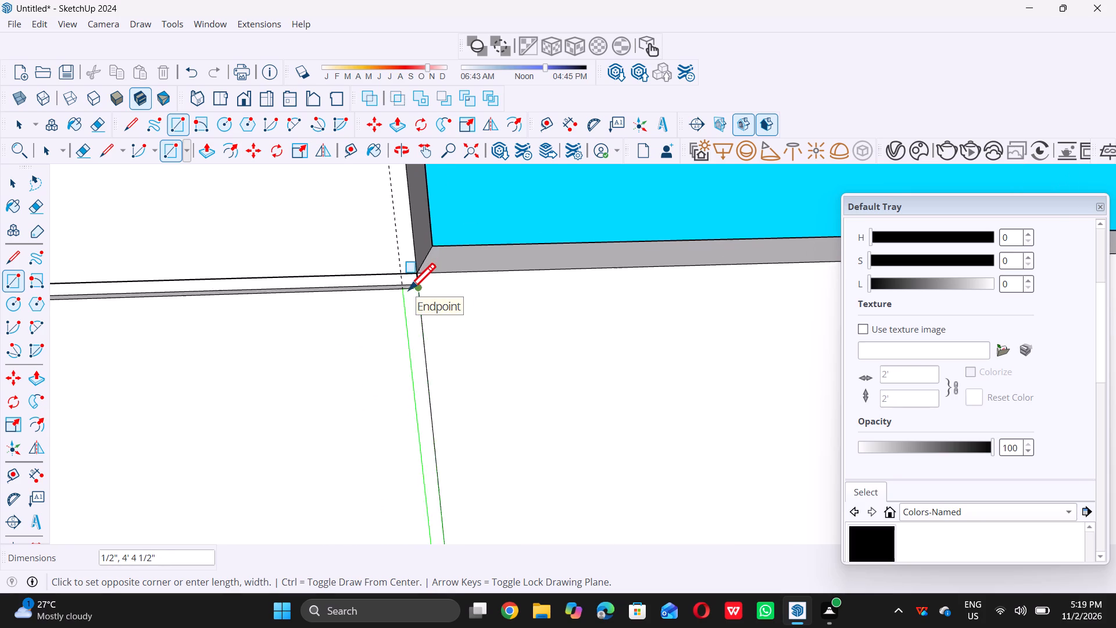
triple_click(406, 286)
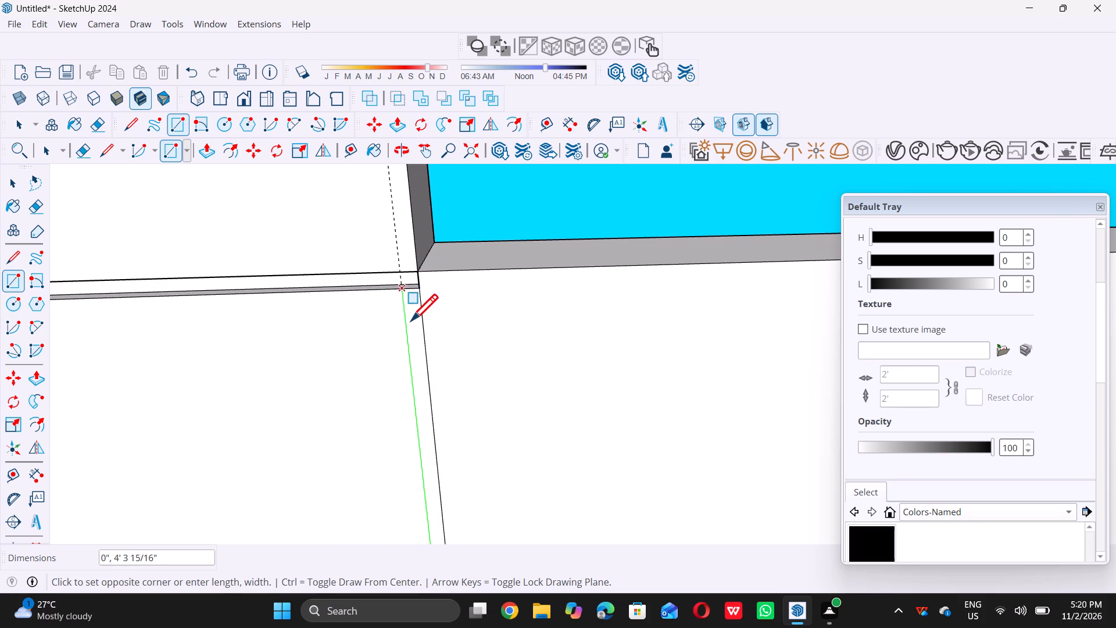
left_click(403, 287)
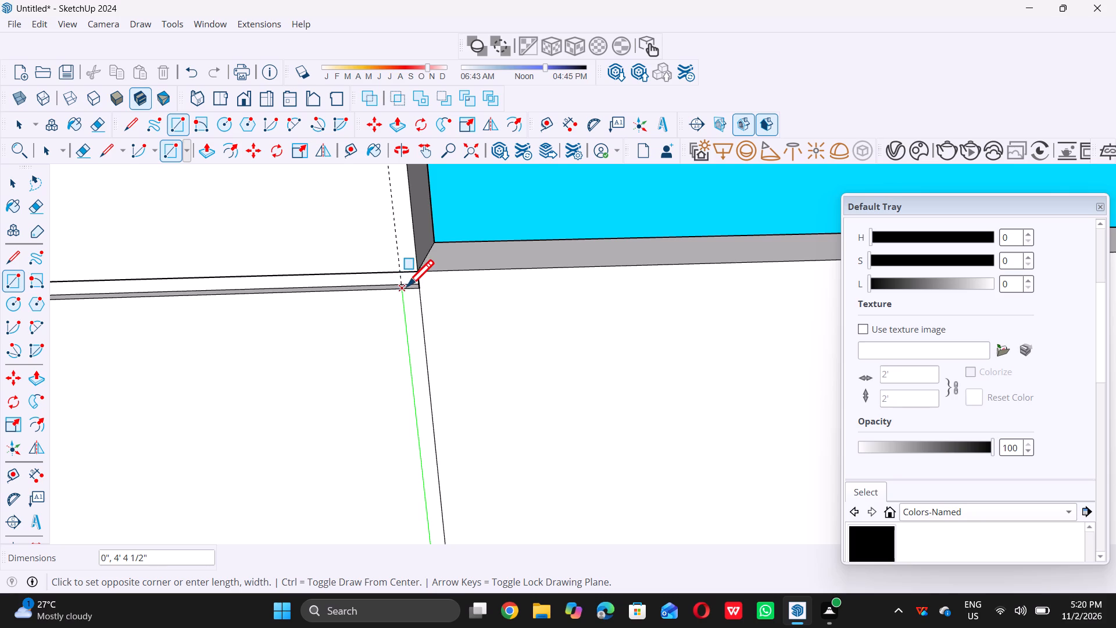
double_click(407, 286)
left_click(421, 287)
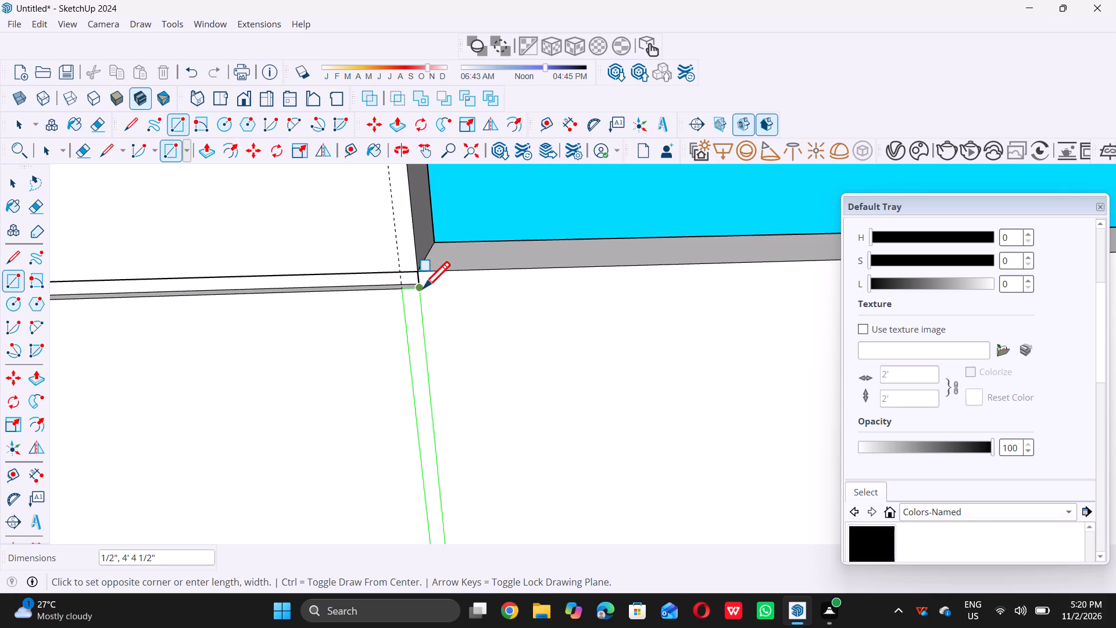
double_click(424, 288)
scroll(425, 346, "down", 13)
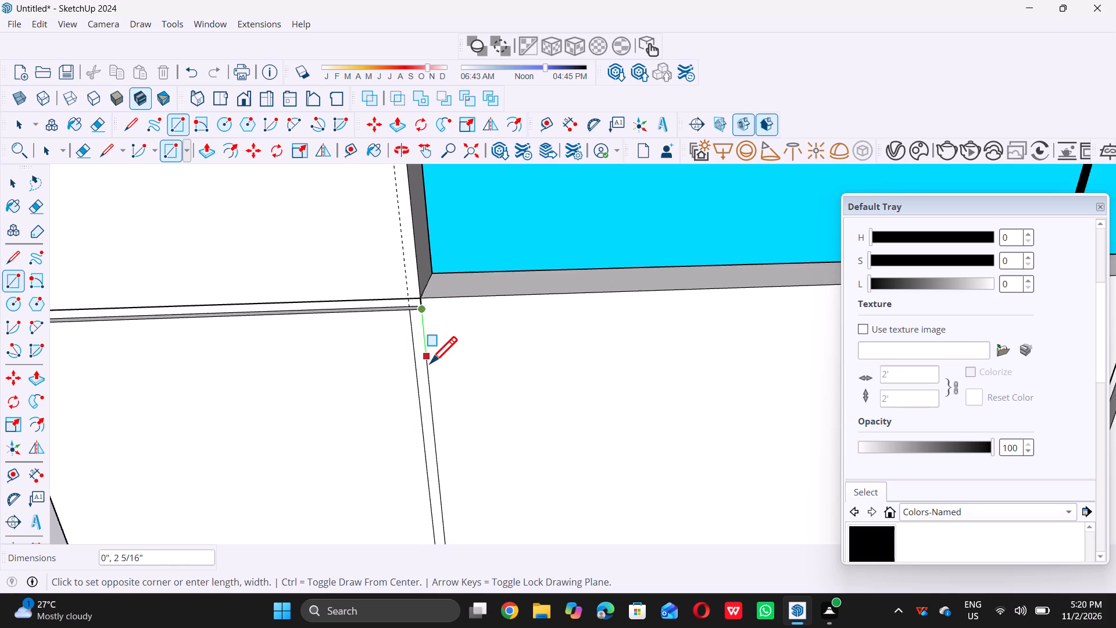
scroll(435, 368, "down", 6)
scroll(533, 354, "down", 3)
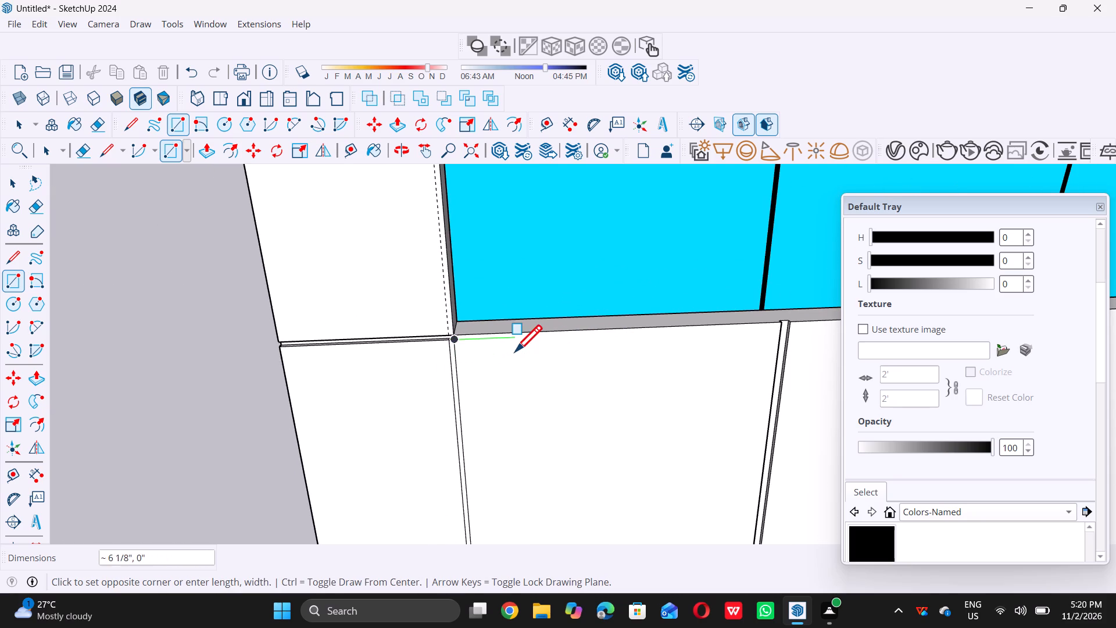
key("space")
Draw a vertical 1/2" by 2' 11 5/8" joint rectangle on the left-hand pier's inner edge, beside the band below the upper window.
key("r")
scroll(505, 367, "down", 10)
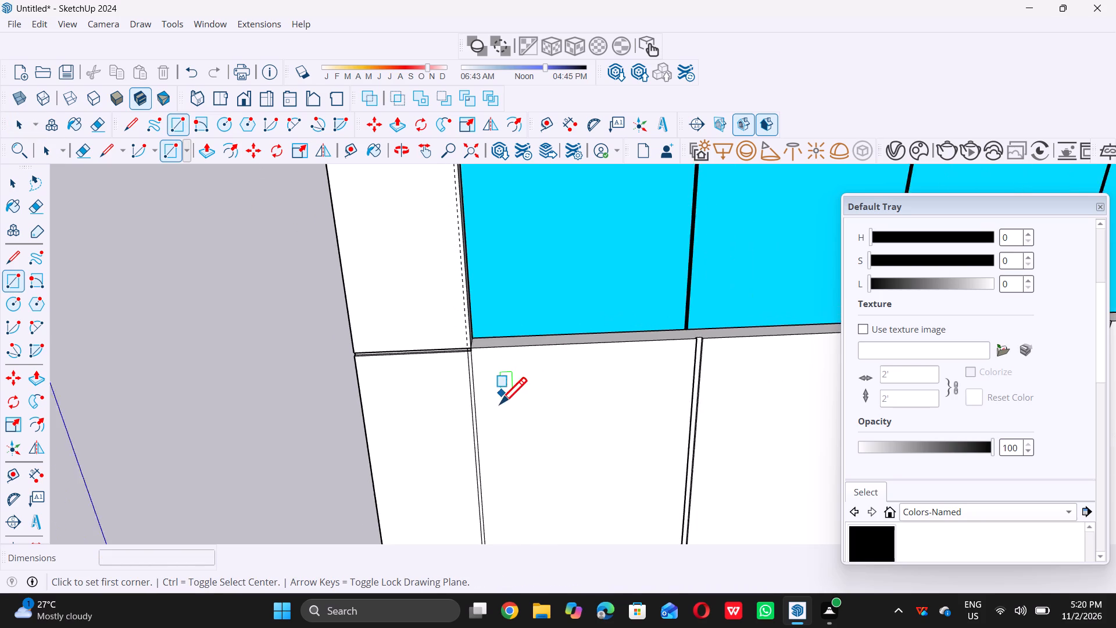
scroll(500, 404, "down", 18)
scroll(416, 416, "down", 4)
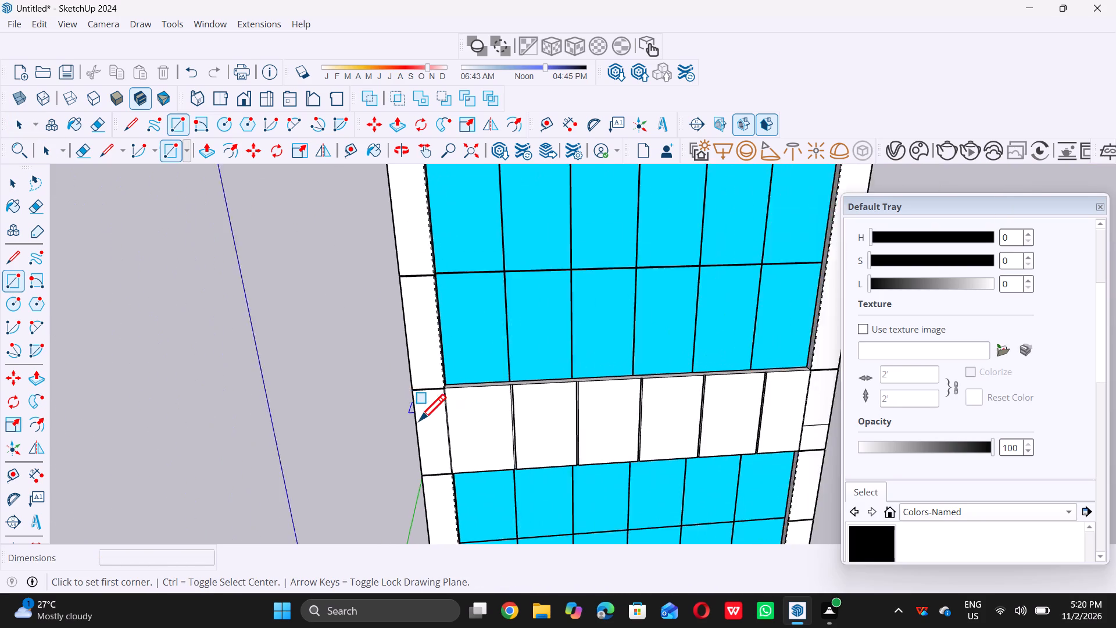
scroll(421, 420, "down", 6)
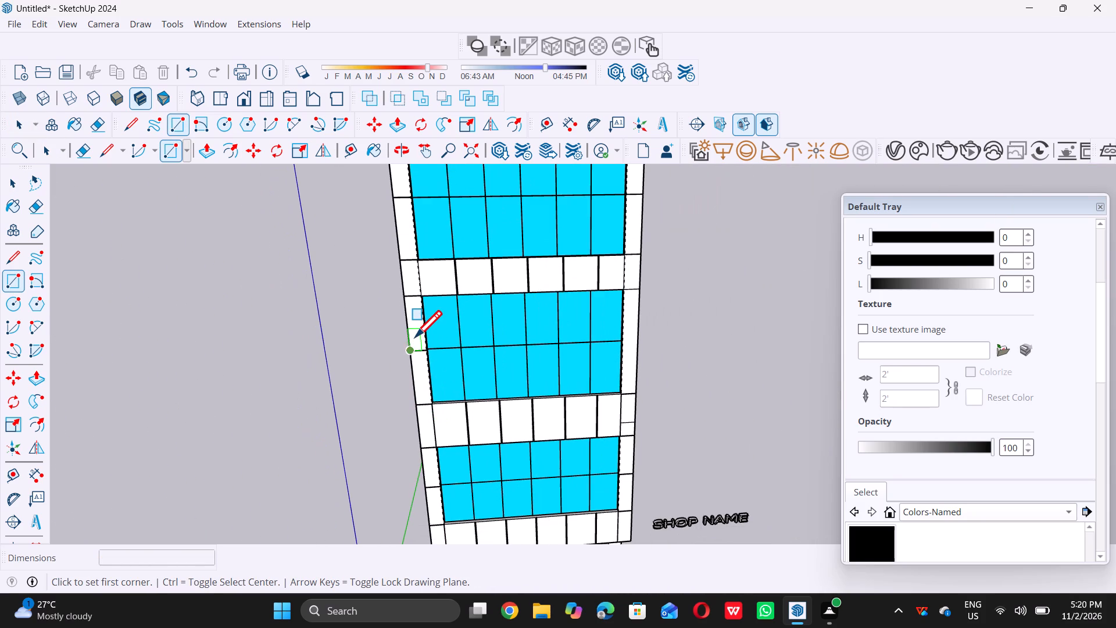
scroll(406, 295, "up", 1)
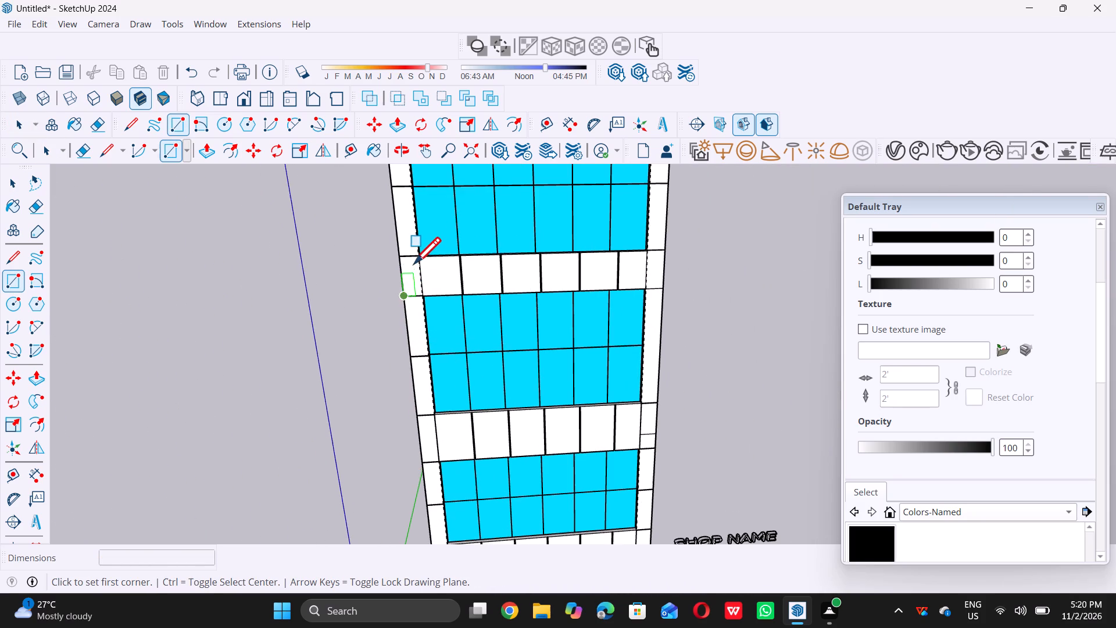
scroll(414, 262, "up", 20)
scroll(422, 263, "up", 7)
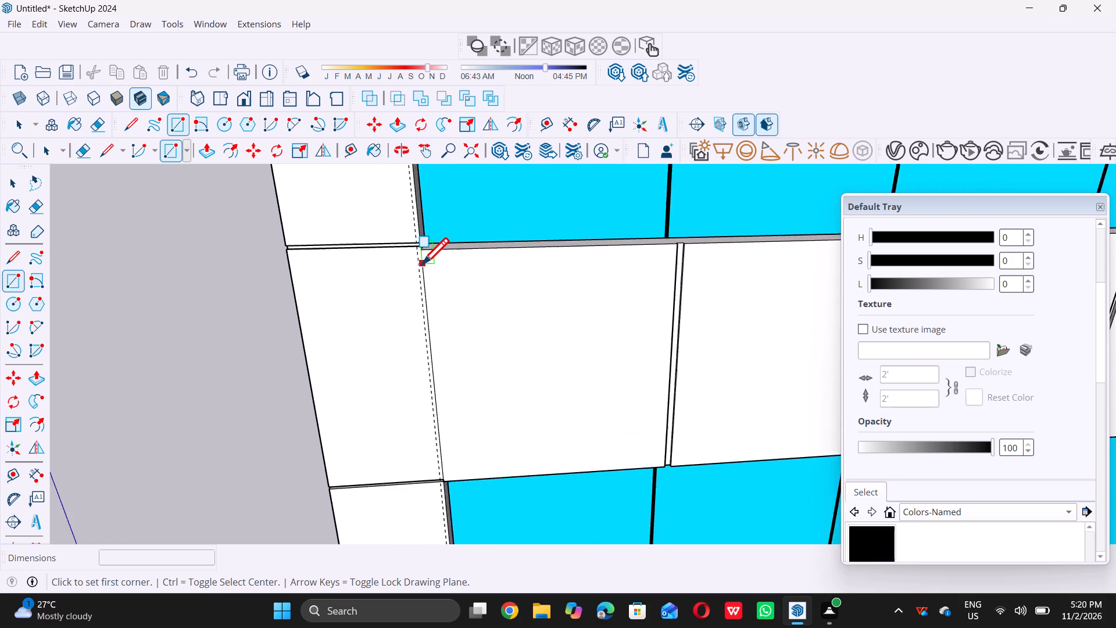
scroll(422, 264, "up", 12)
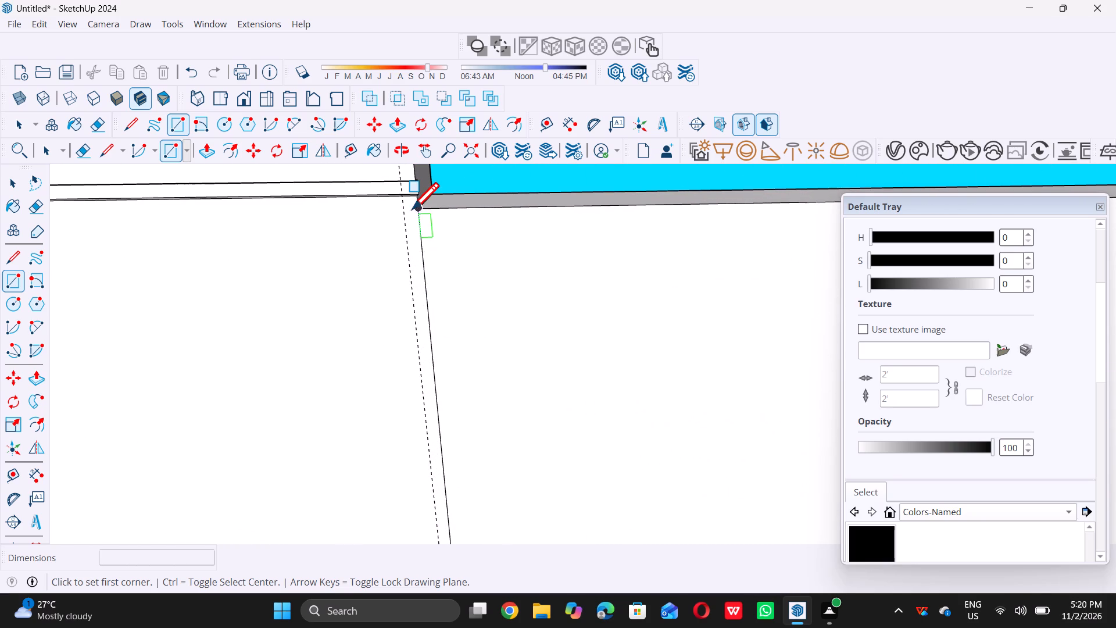
left_click(419, 210)
scroll(418, 210, "down", 5)
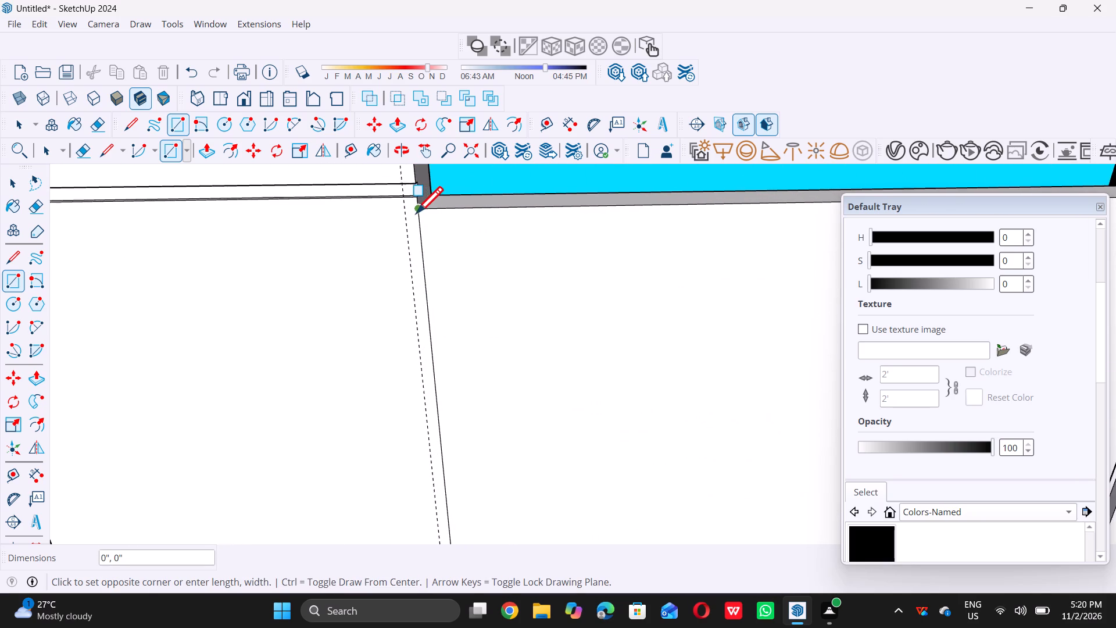
scroll(416, 213, "down", 20)
scroll(416, 213, "down", 5)
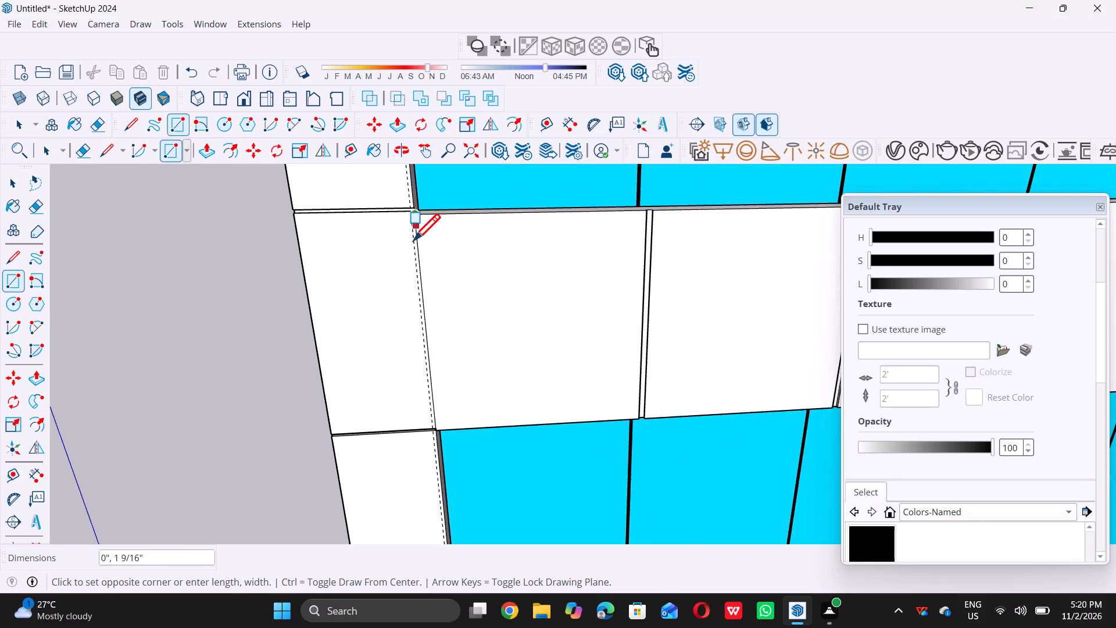
scroll(437, 362, "up", 5)
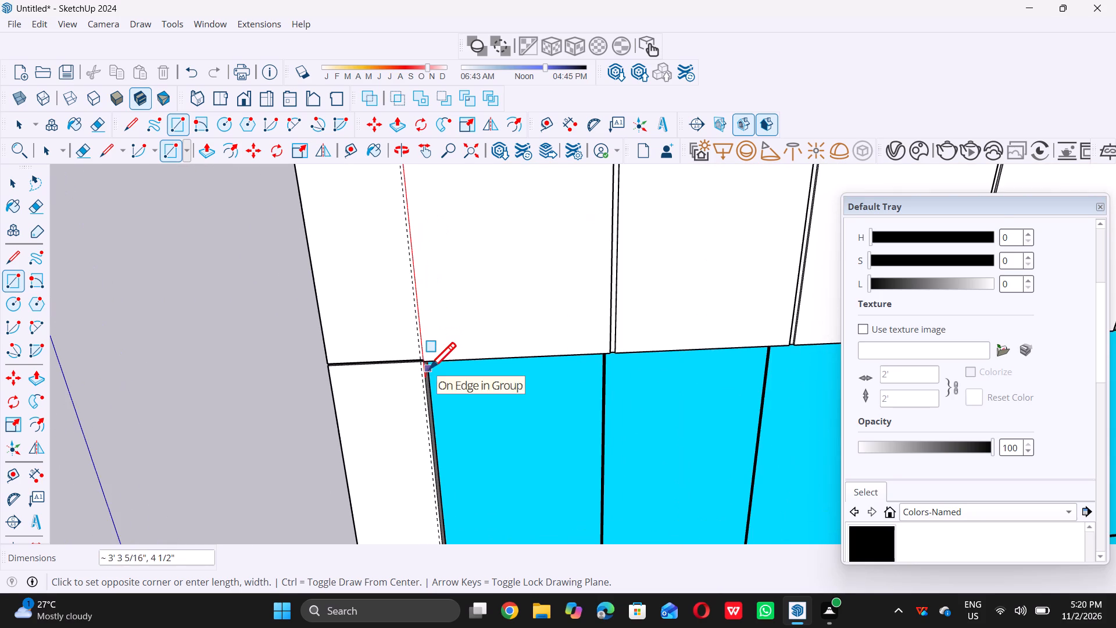
scroll(424, 367, "up", 14)
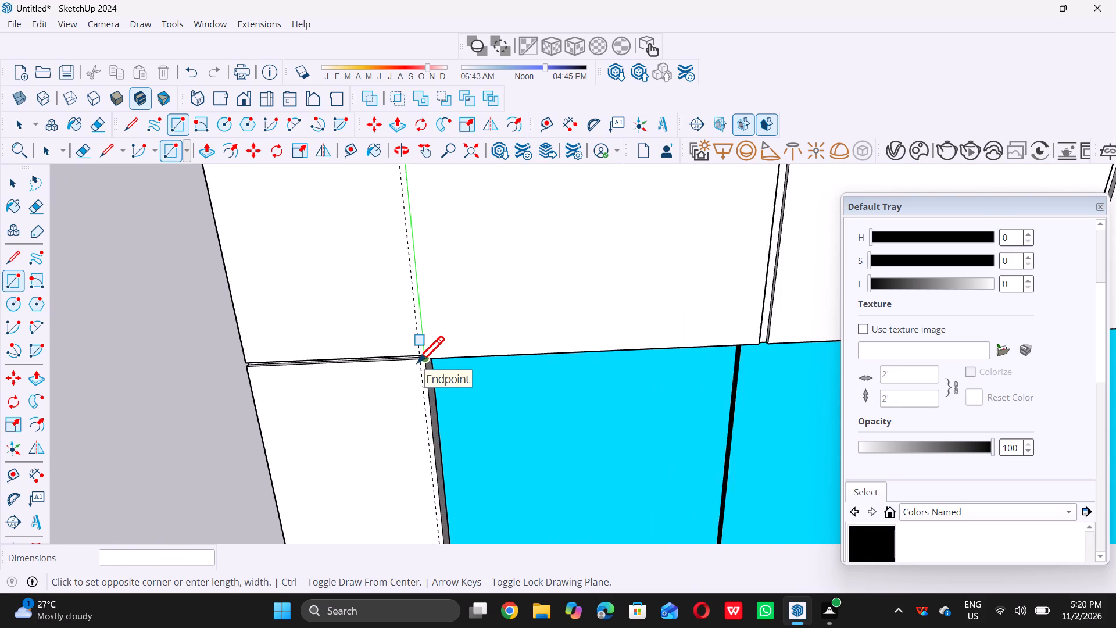
scroll(417, 362, "up", 13)
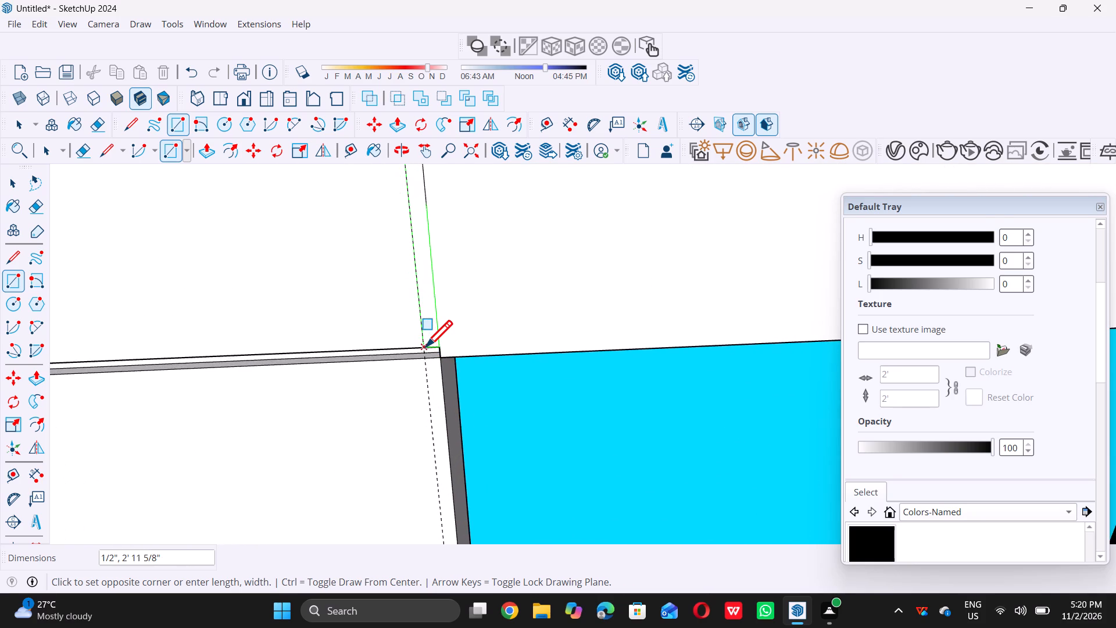
scroll(425, 347, "up", 7)
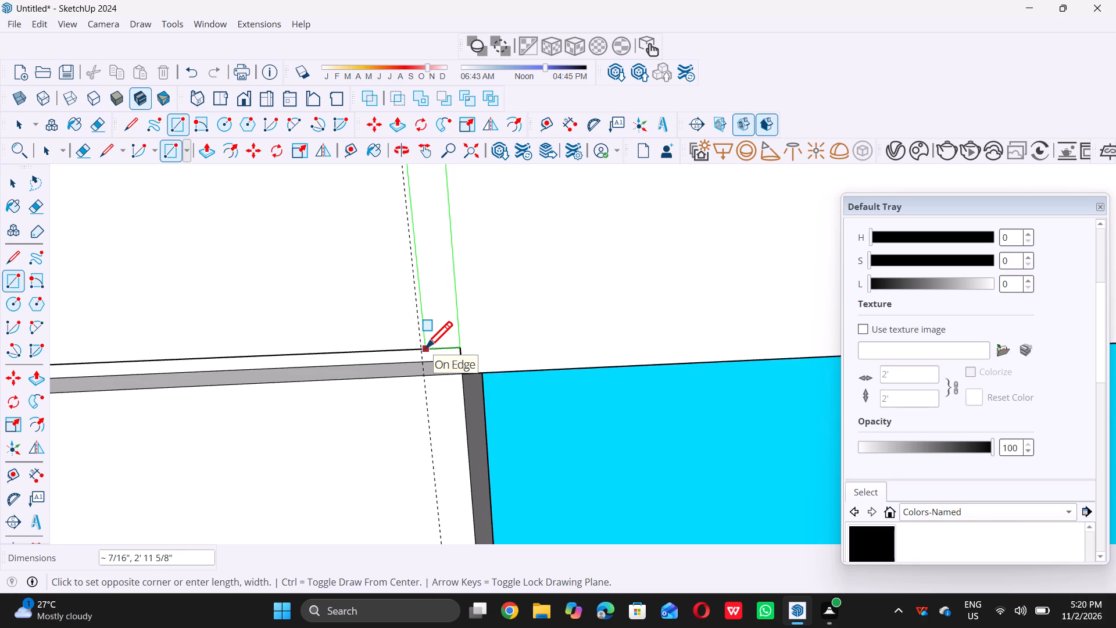
double_click(421, 347)
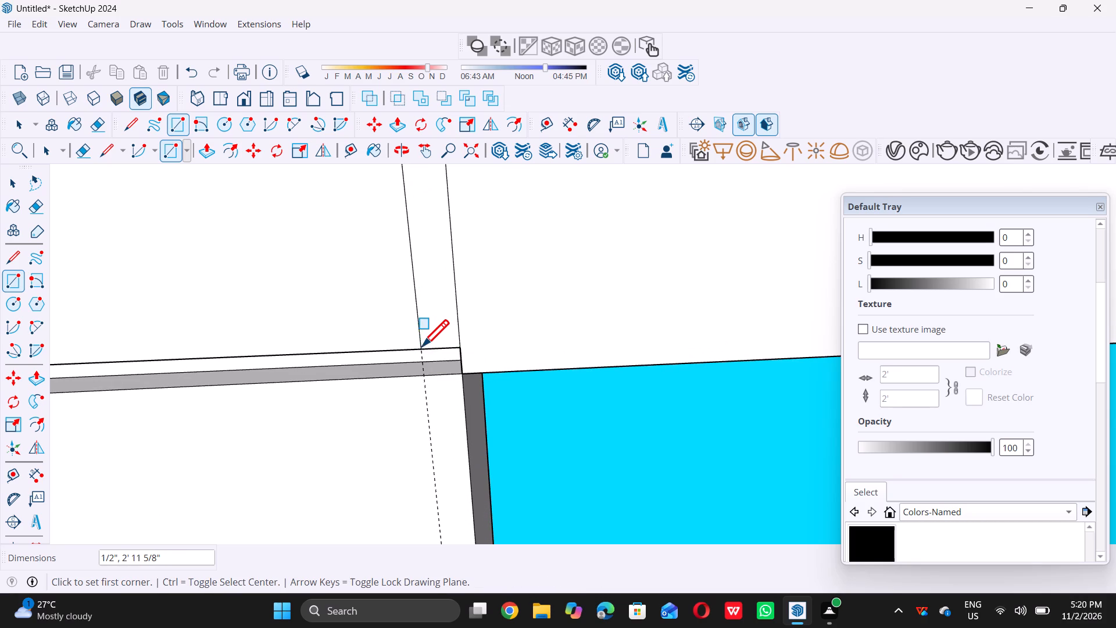
Draw a vertical 1/2" by 3' joint rectangle on the right-hand pier's inner edge, beside the band below the upper window.
scroll(399, 354, "down", 19)
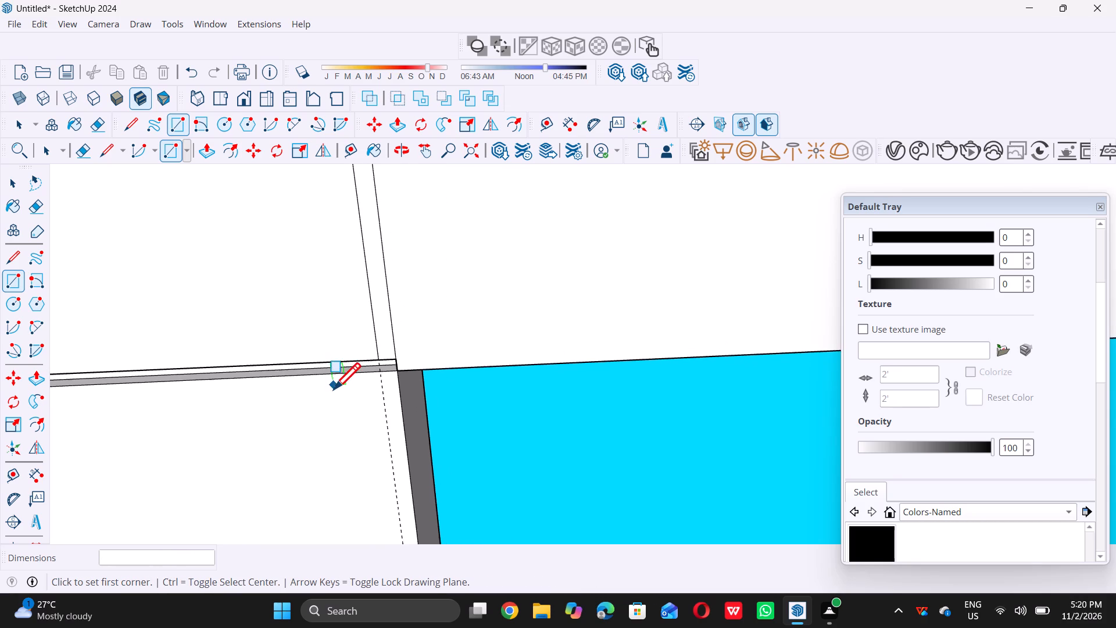
scroll(334, 389, "down", 20)
scroll(334, 389, "down", 5)
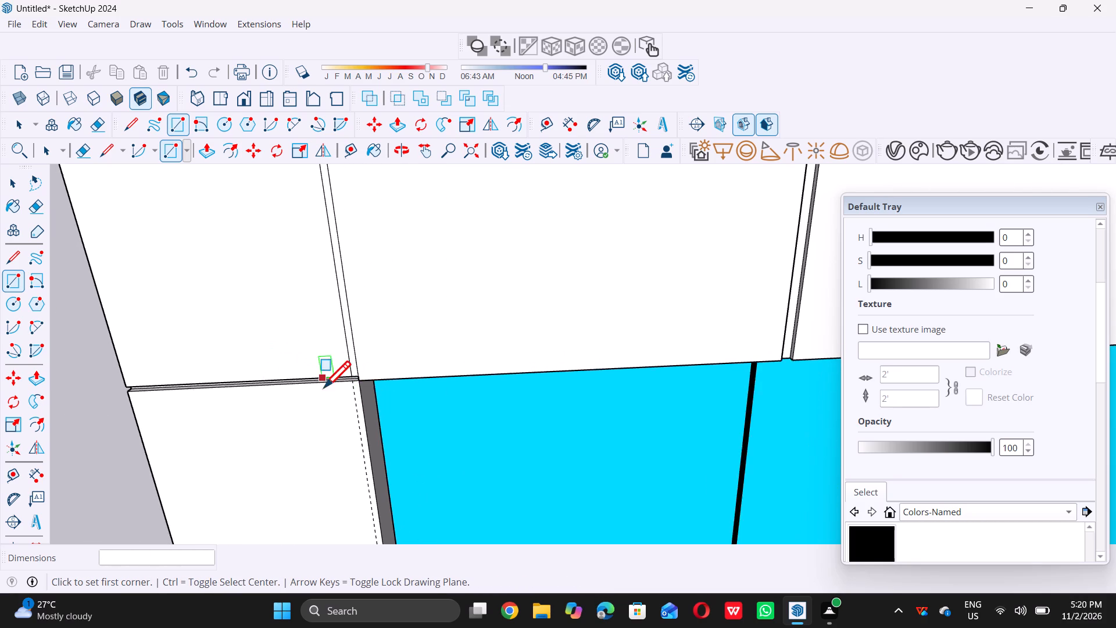
scroll(324, 387, "down", 20)
scroll(324, 387, "down", 5)
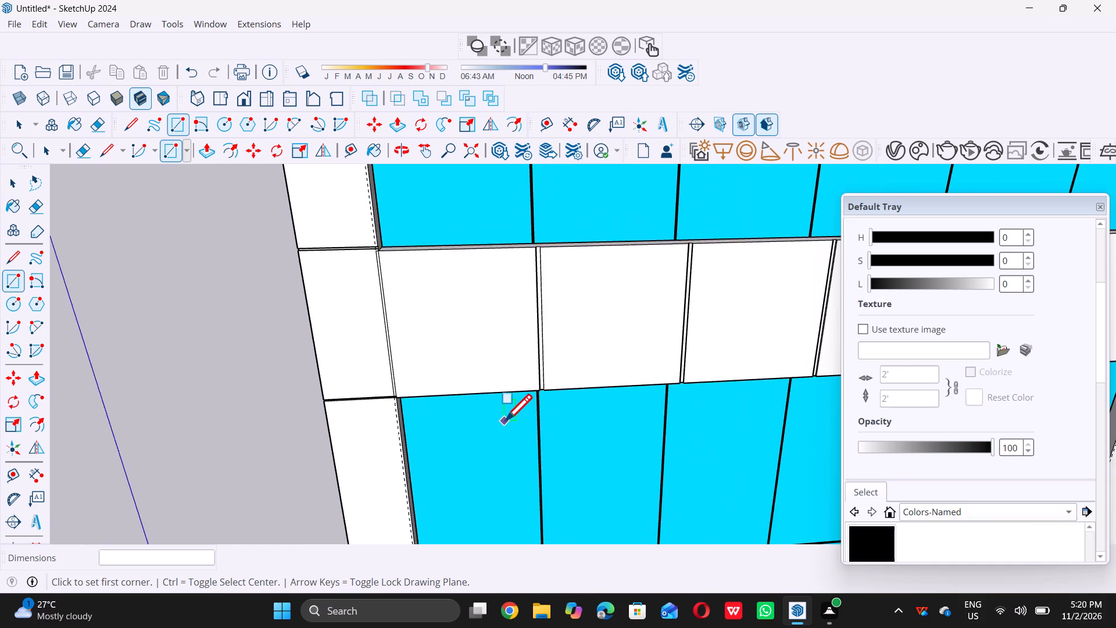
scroll(505, 420, "down", 20)
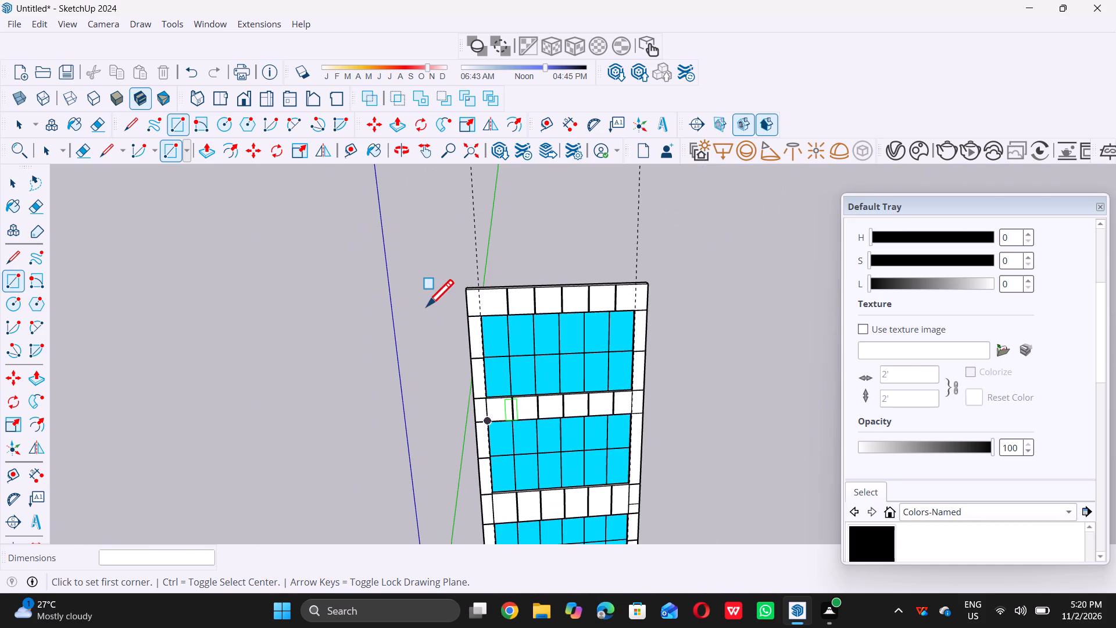
scroll(481, 315, "up", 8)
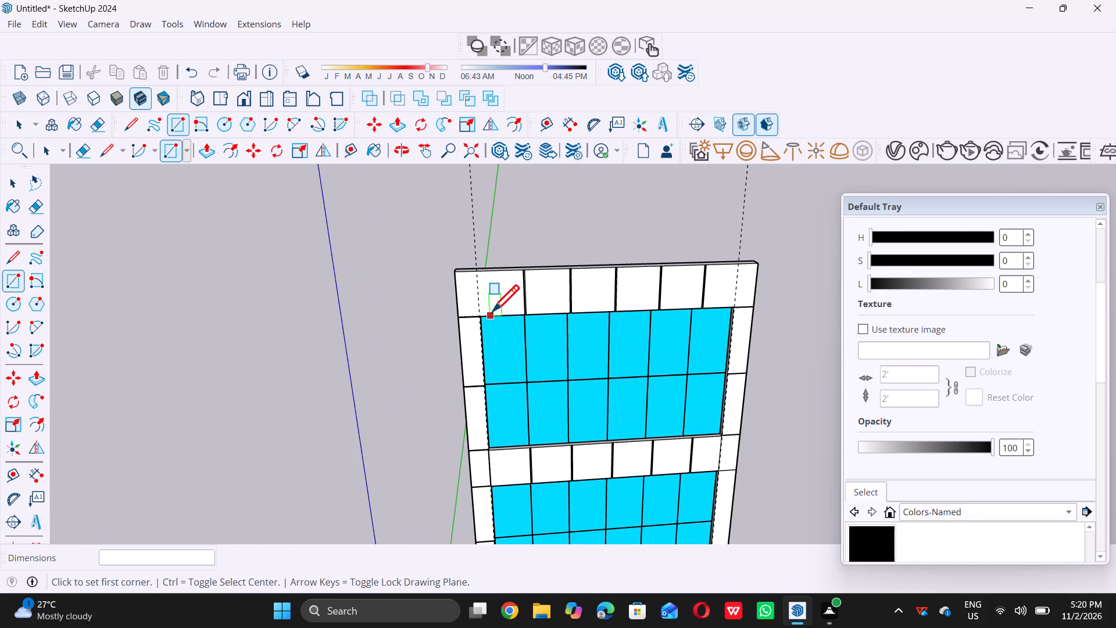
scroll(492, 311, "up", 15)
scroll(346, 331, "down", 3)
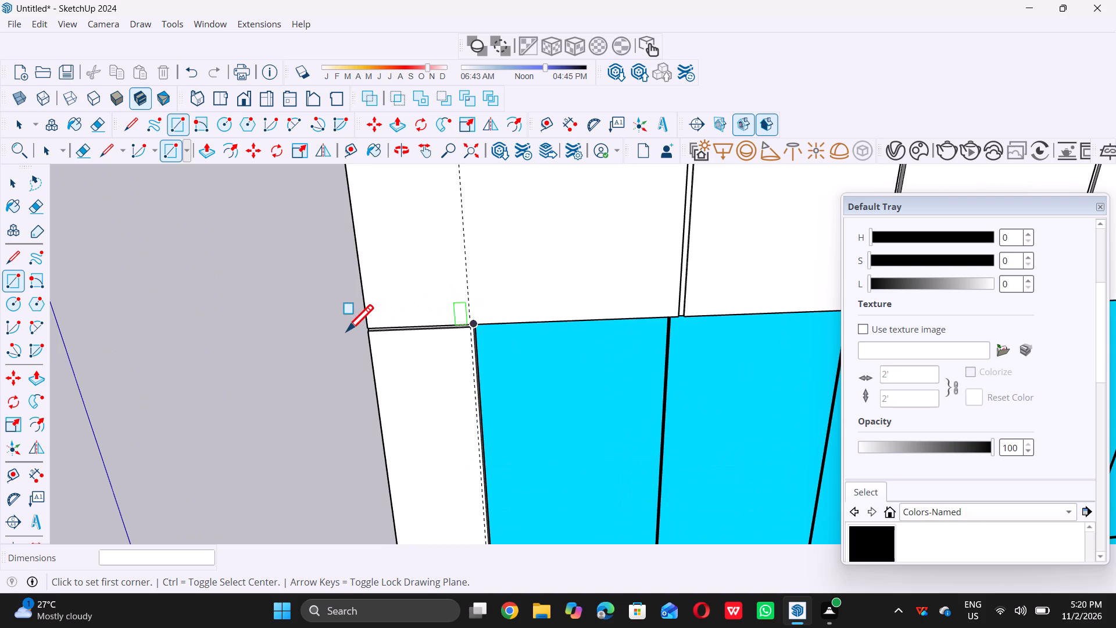
scroll(346, 331, "down", 15)
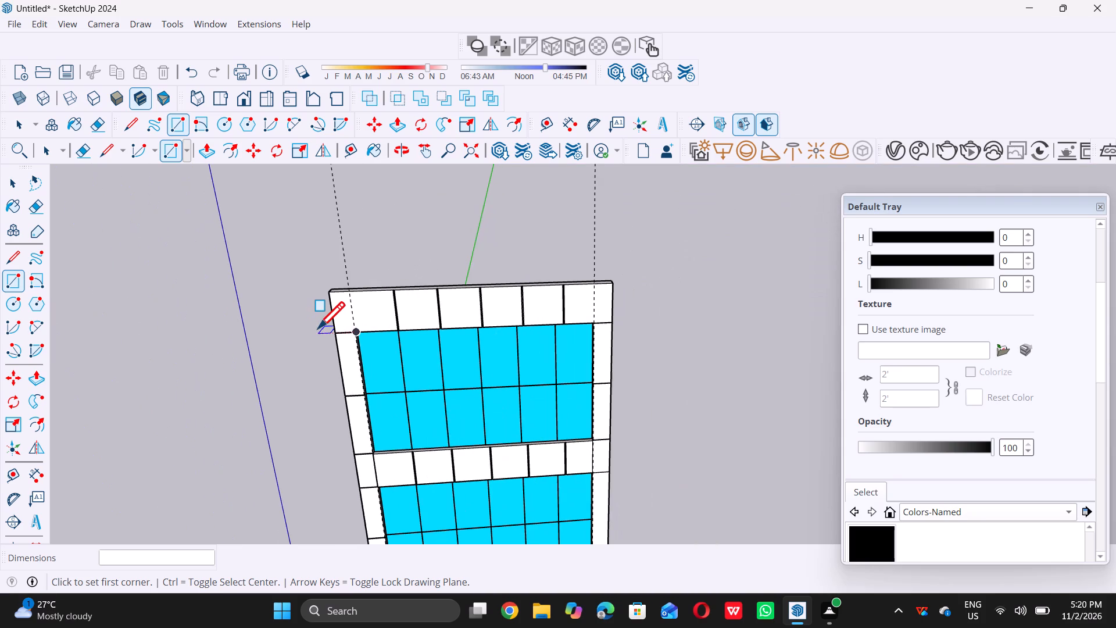
scroll(319, 327, "down", 7)
scroll(460, 276, "down", 4)
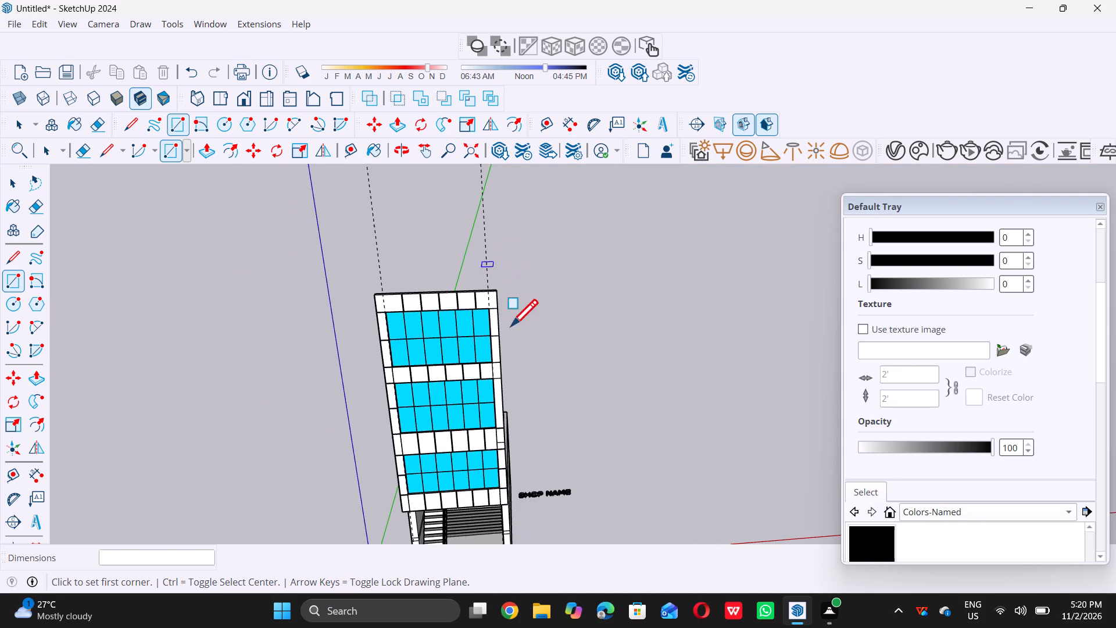
scroll(503, 364, "up", 12)
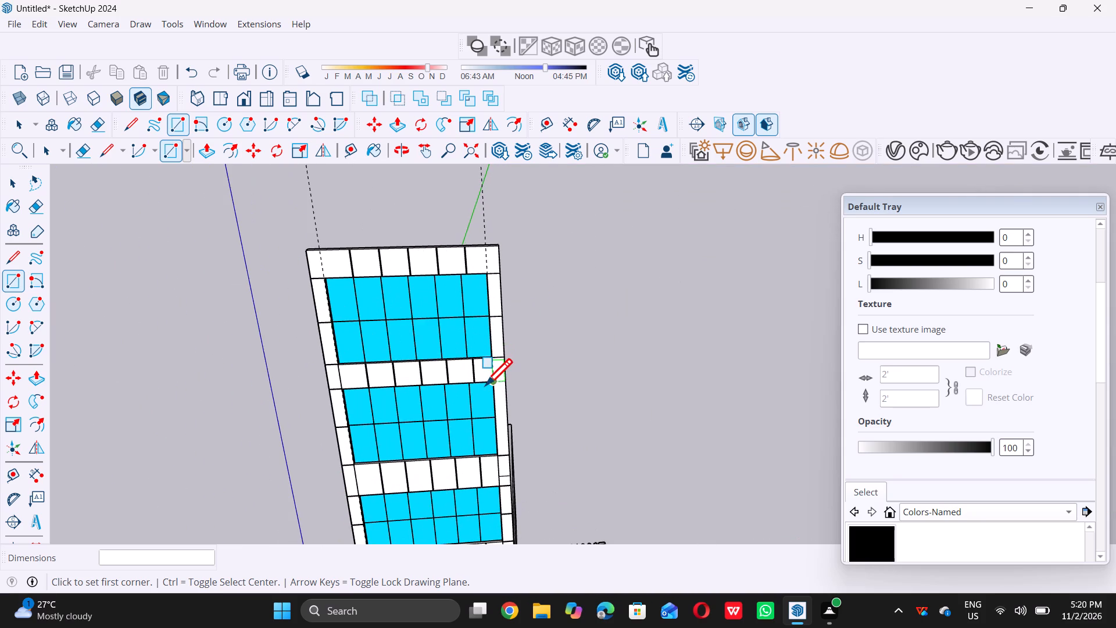
scroll(485, 380, "up", 15)
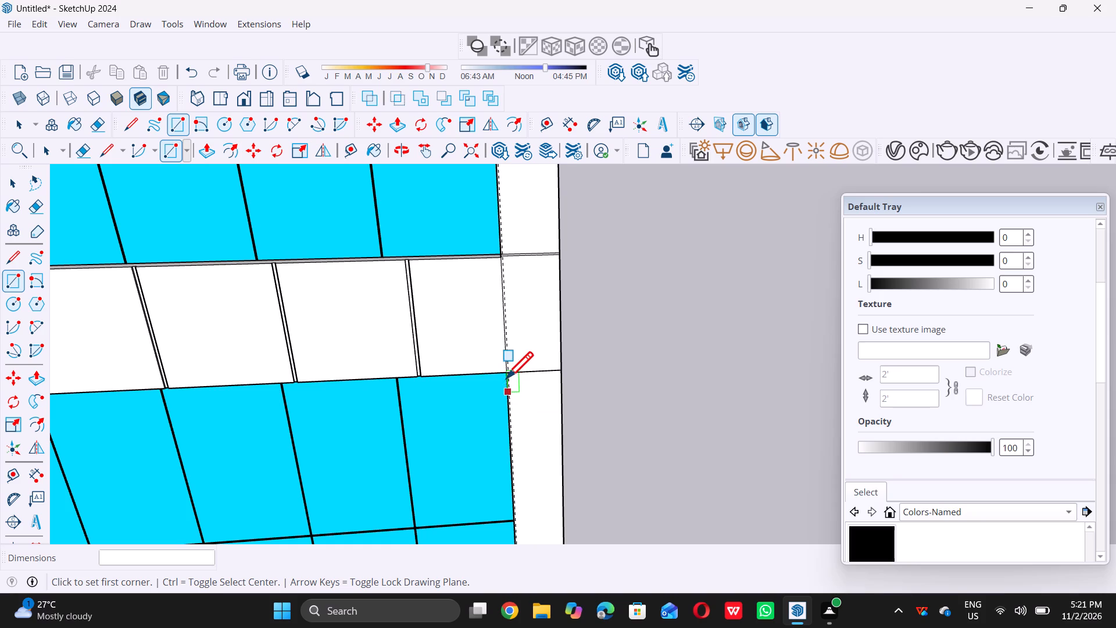
scroll(505, 377, "up", 12)
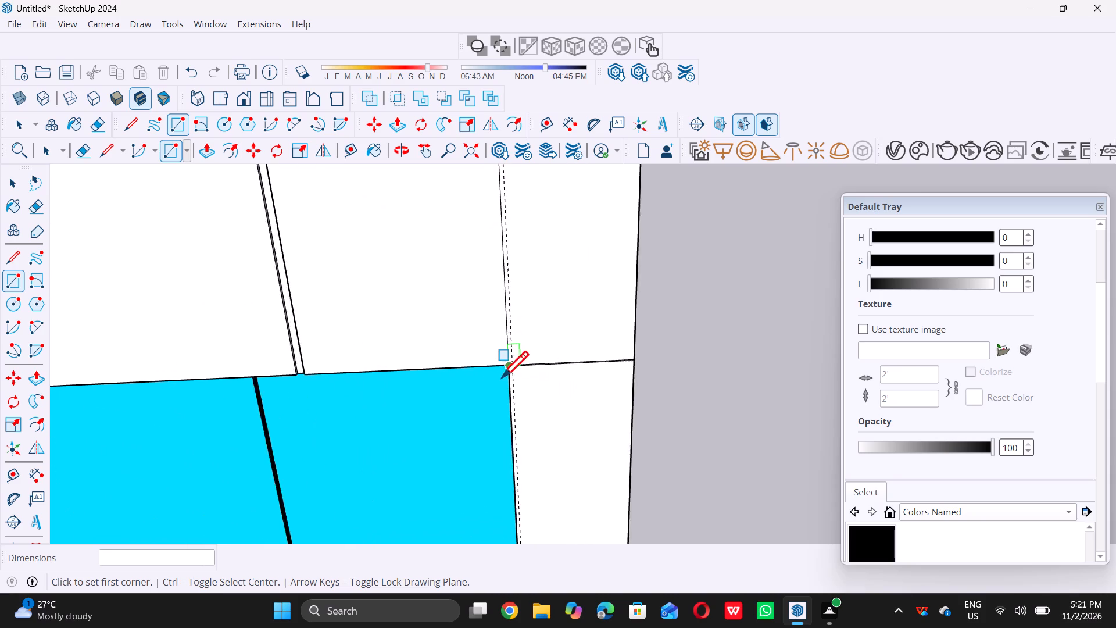
scroll(502, 377, "up", 17)
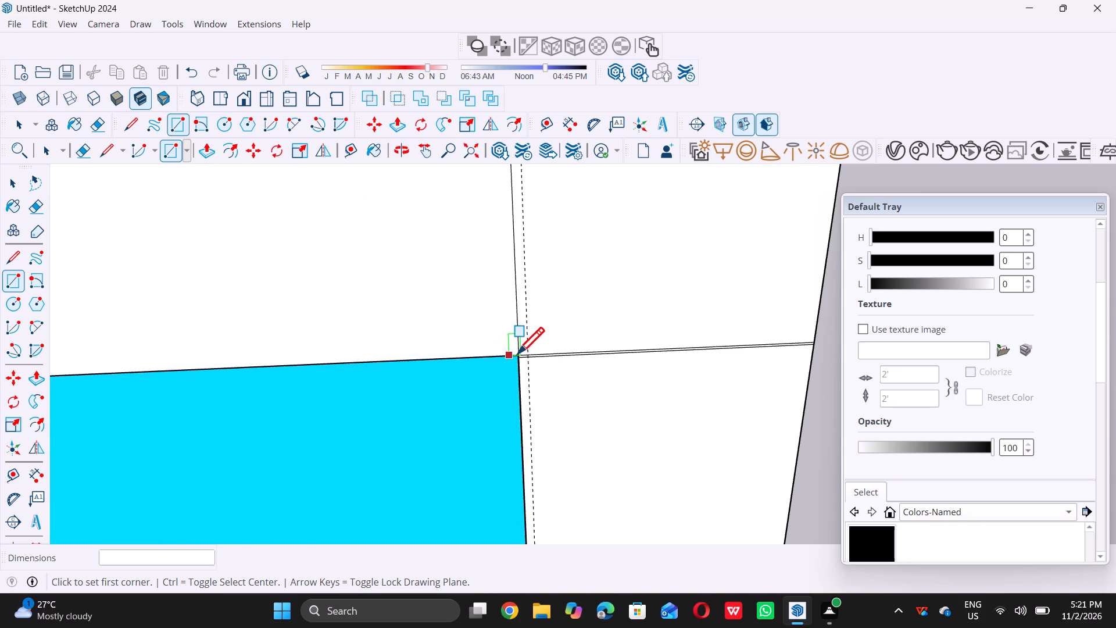
scroll(517, 354, "up", 9)
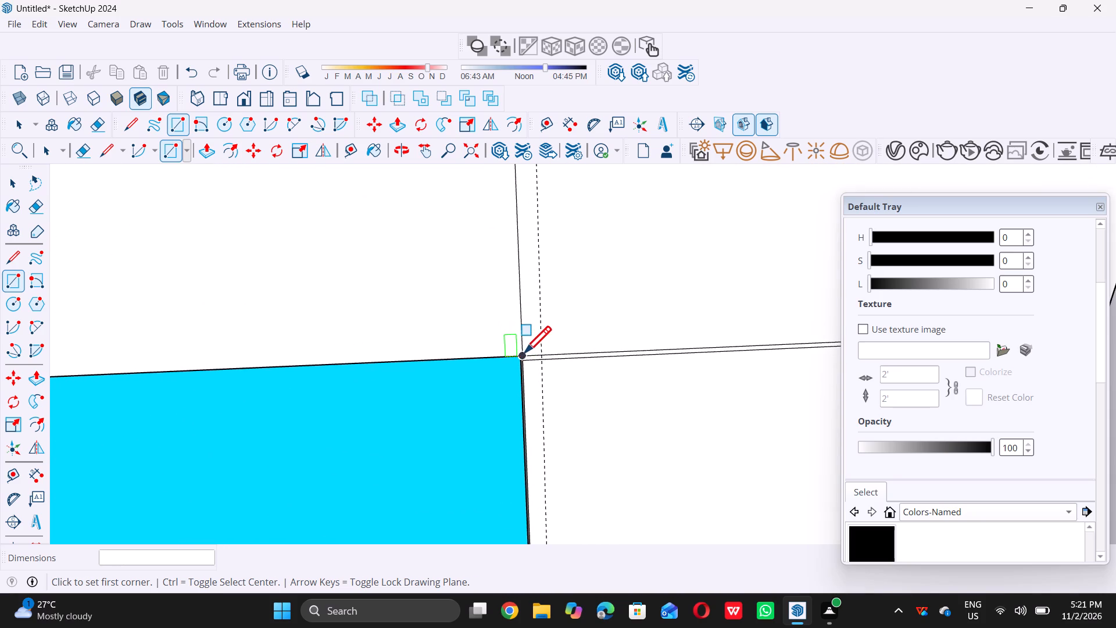
scroll(524, 352, "up", 10)
left_click(524, 357)
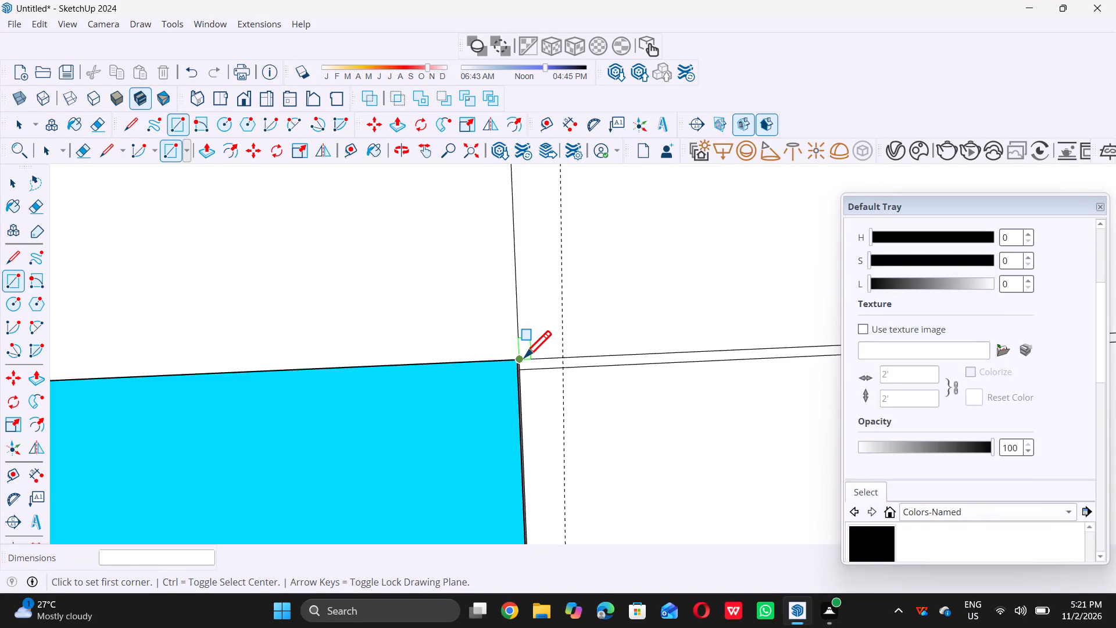
scroll(563, 324, "down", 7)
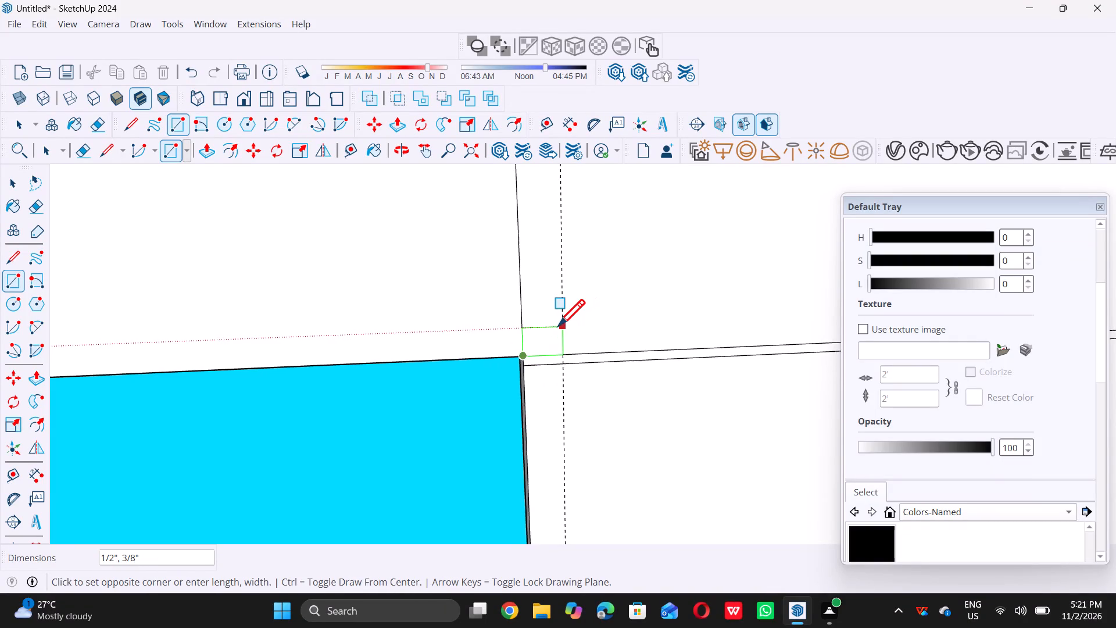
scroll(558, 326, "down", 15)
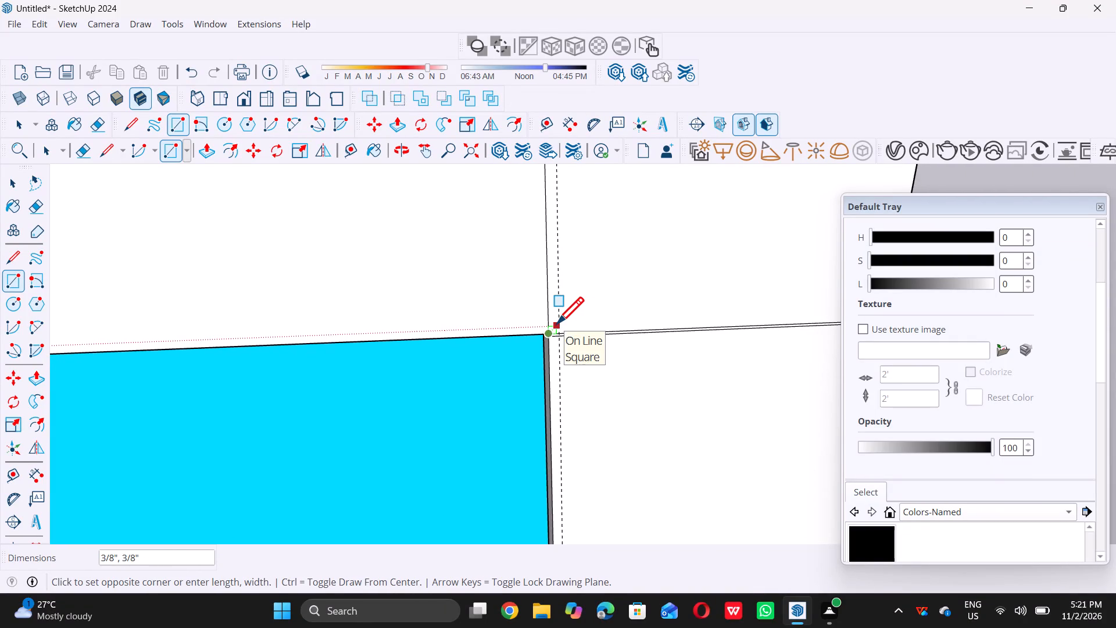
scroll(556, 326, "down", 15)
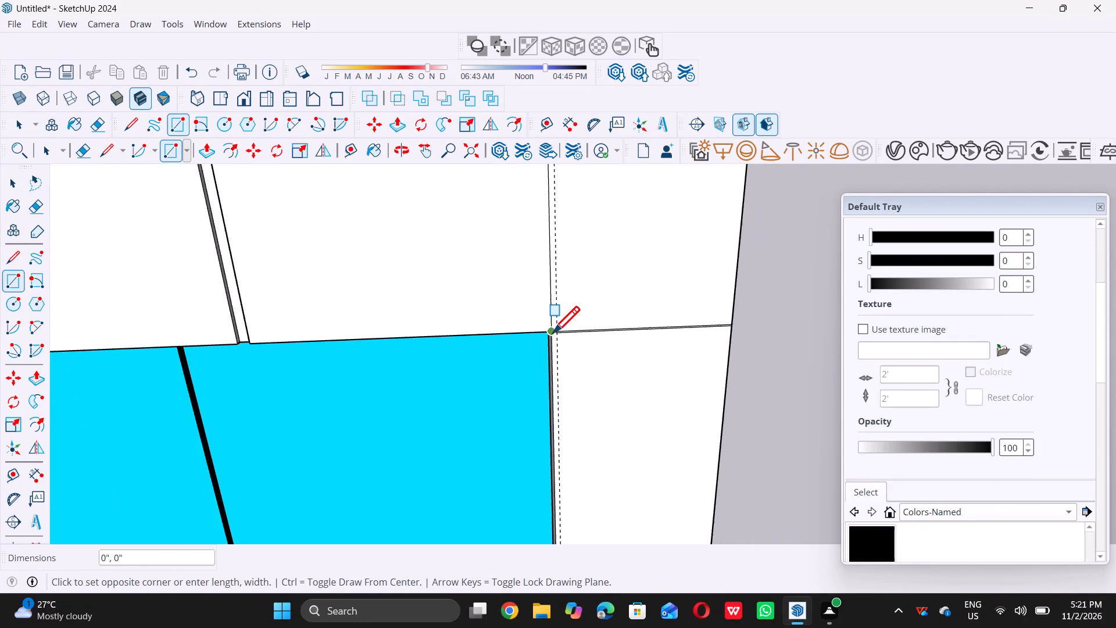
scroll(553, 333, "down", 20)
scroll(553, 333, "down", 4)
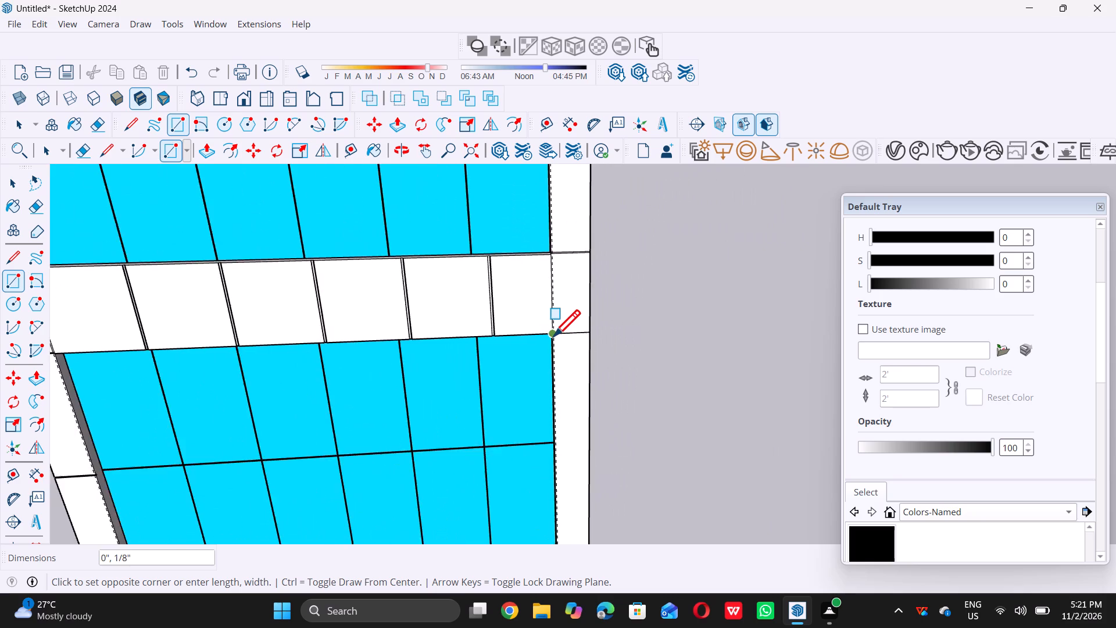
scroll(553, 336, "down", 4)
scroll(555, 306, "up", 5)
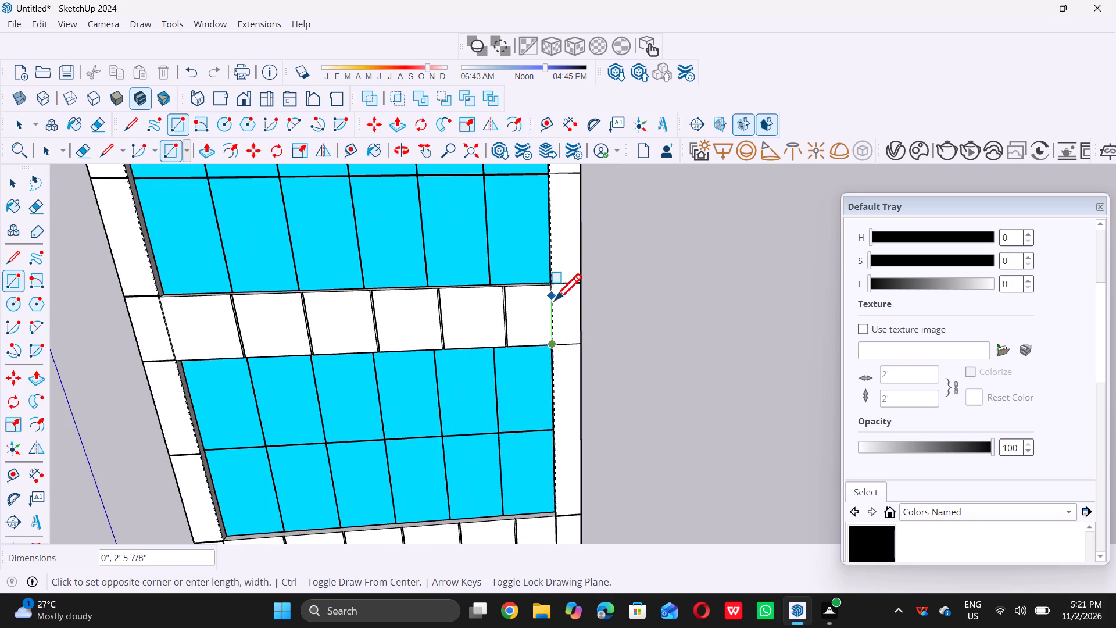
scroll(552, 302, "up", 16)
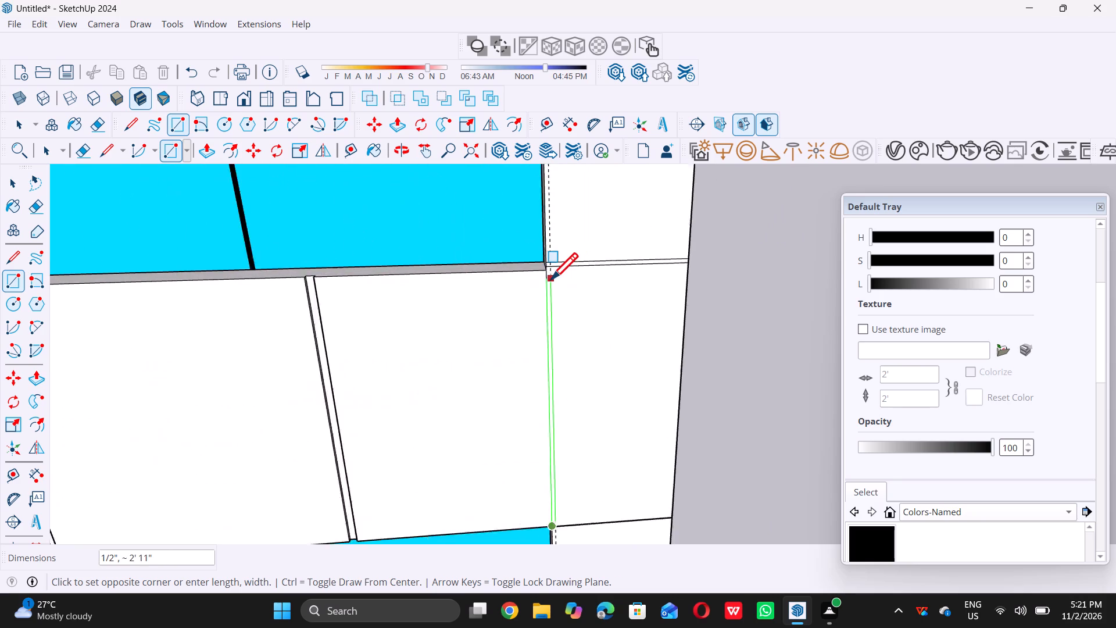
scroll(551, 279, "up", 5)
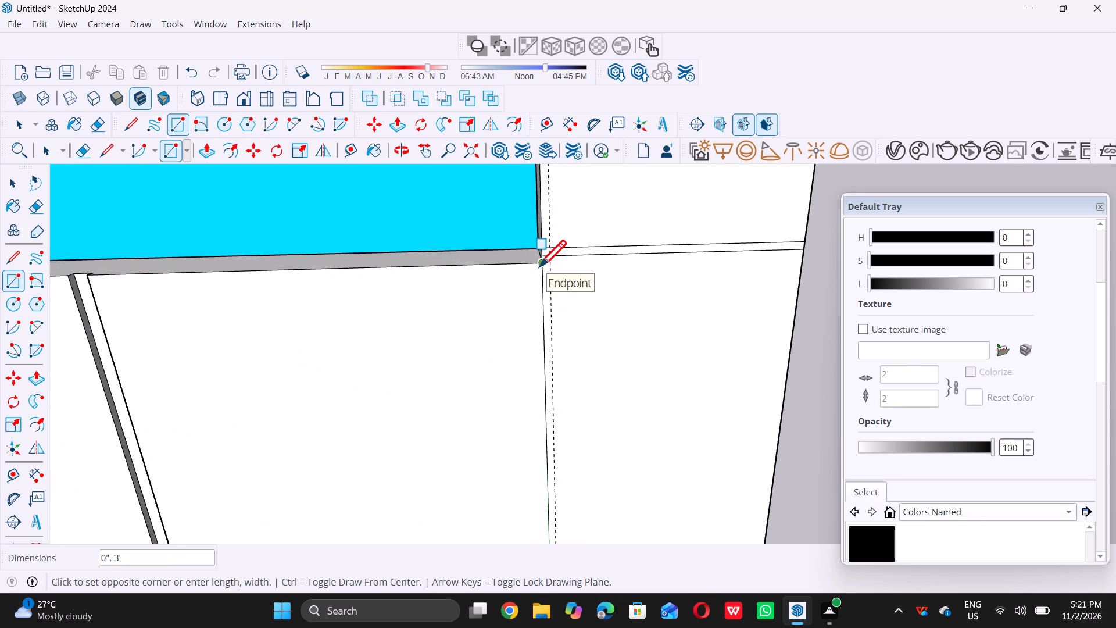
triple_click(539, 266)
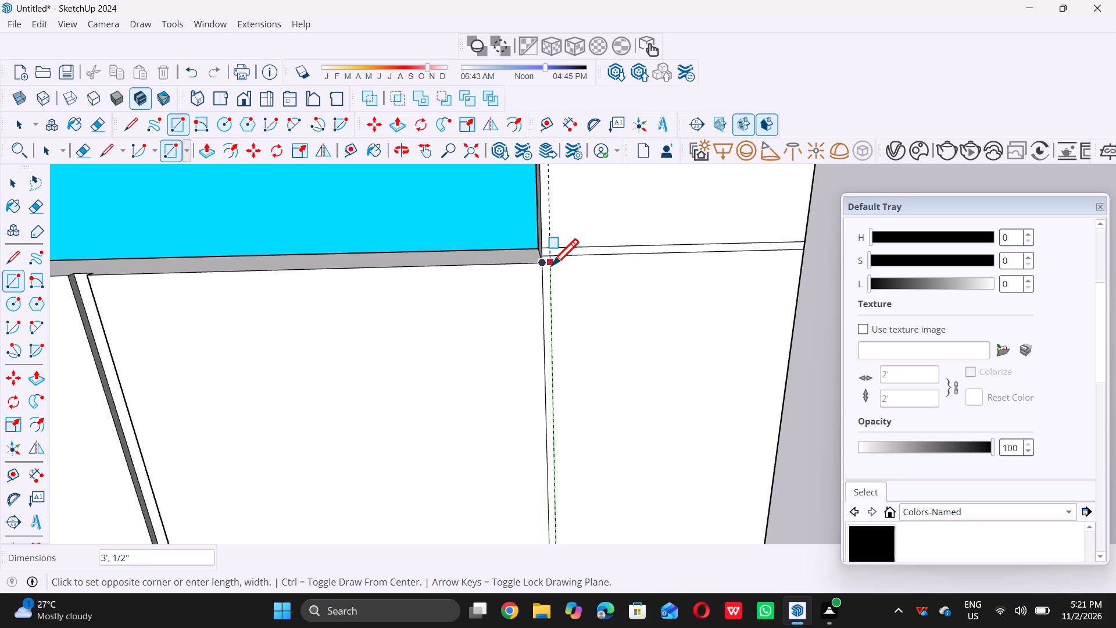
Finish the vertical 1/2" by 3' joint rectangle on the right-hand pier's inner edge, beside the band below the upper window.
scroll(552, 265, "up", 4)
left_click(552, 264)
Delete all construction guides from the model.
scroll(531, 281, "down", 2)
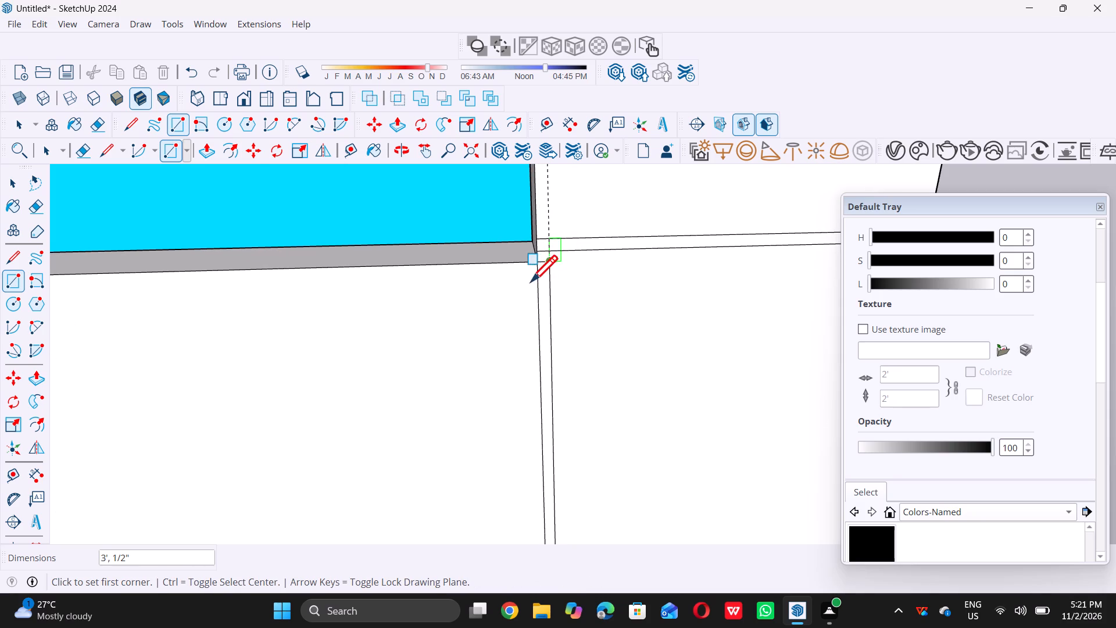
scroll(531, 281, "down", 10)
scroll(523, 314, "down", 12)
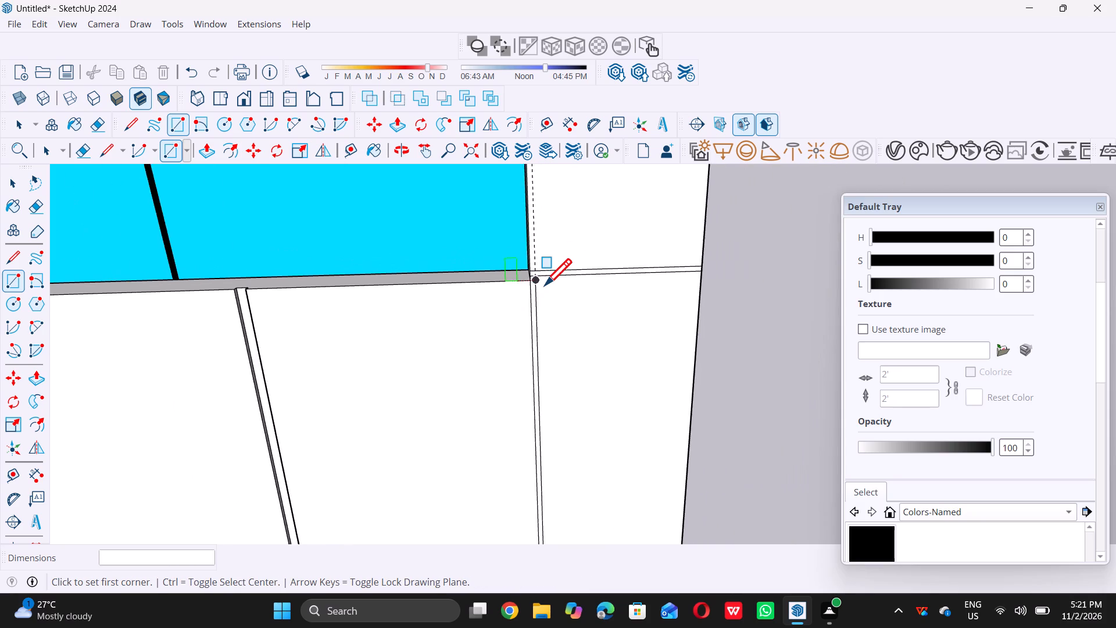
scroll(545, 285, "down", 20)
scroll(545, 285, "down", 2)
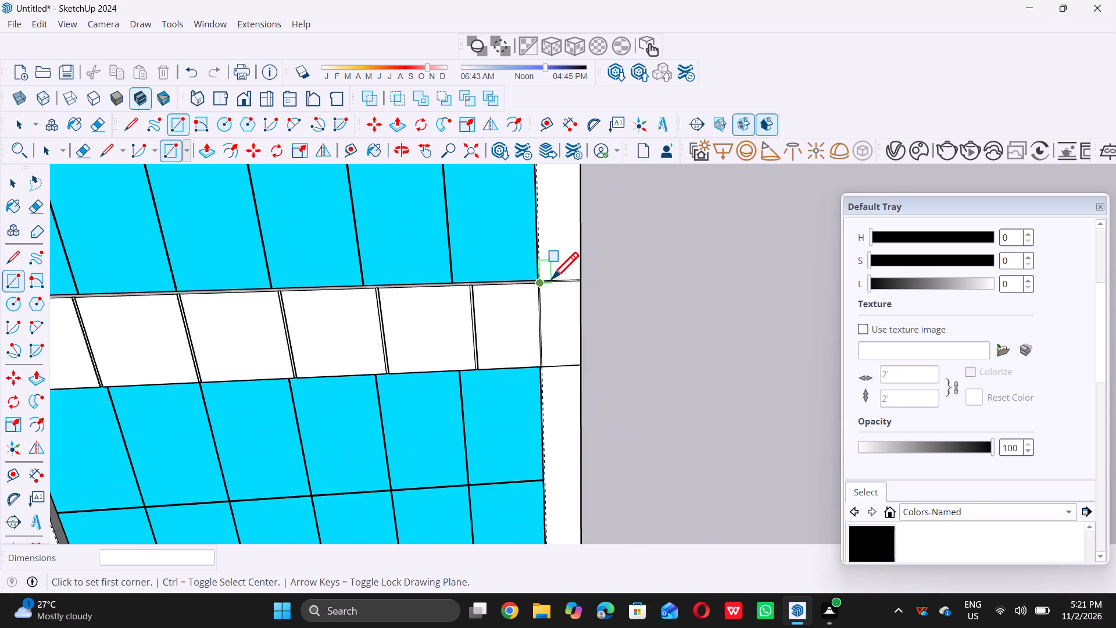
scroll(552, 279, "down", 18)
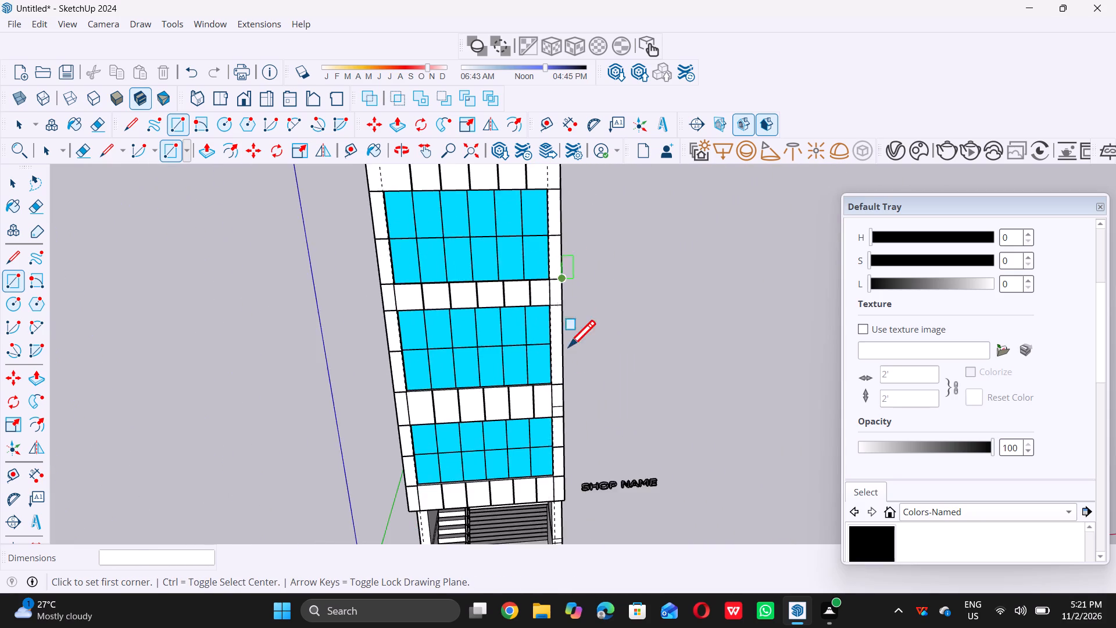
scroll(569, 401, "up", 7)
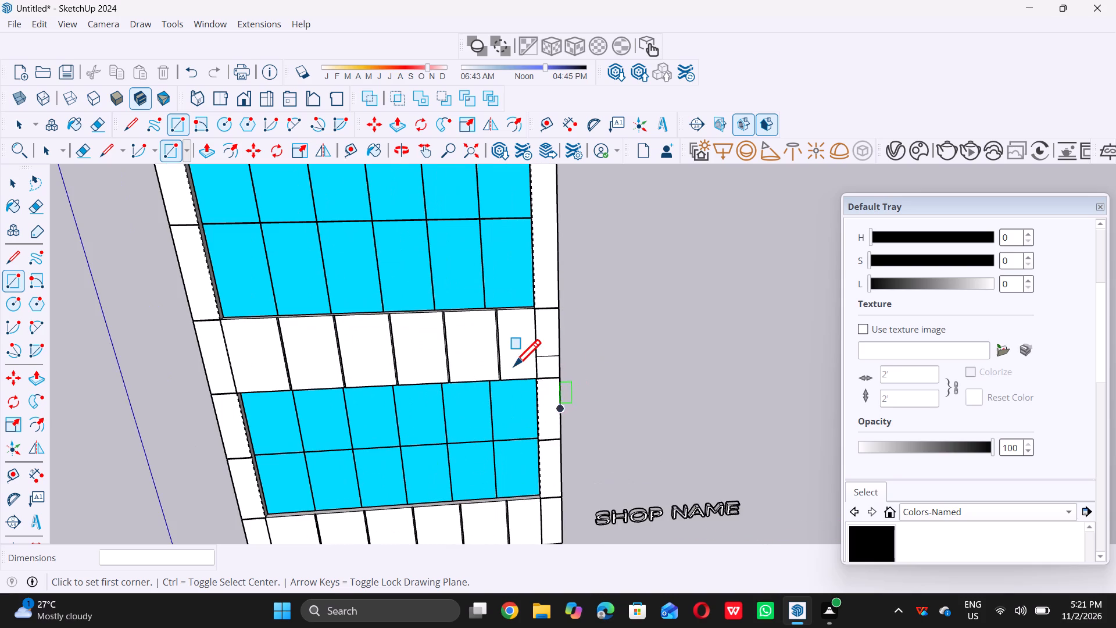
scroll(507, 362, "up", 5)
scroll(558, 379, "up", 7)
scroll(553, 372, "down", 2)
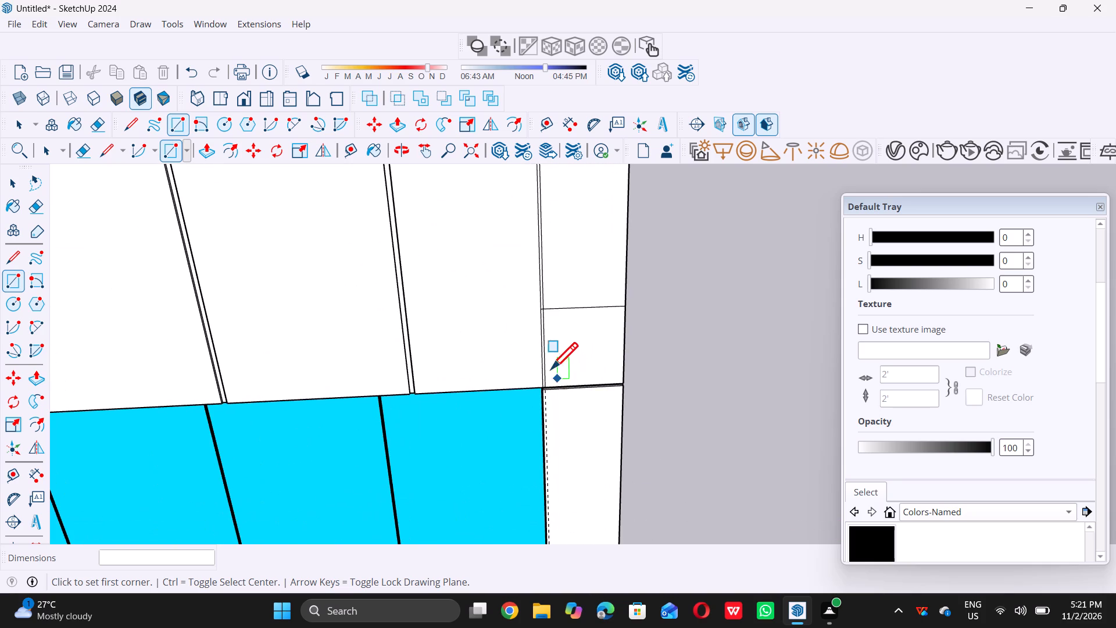
scroll(551, 369, "down", 16)
key("space")
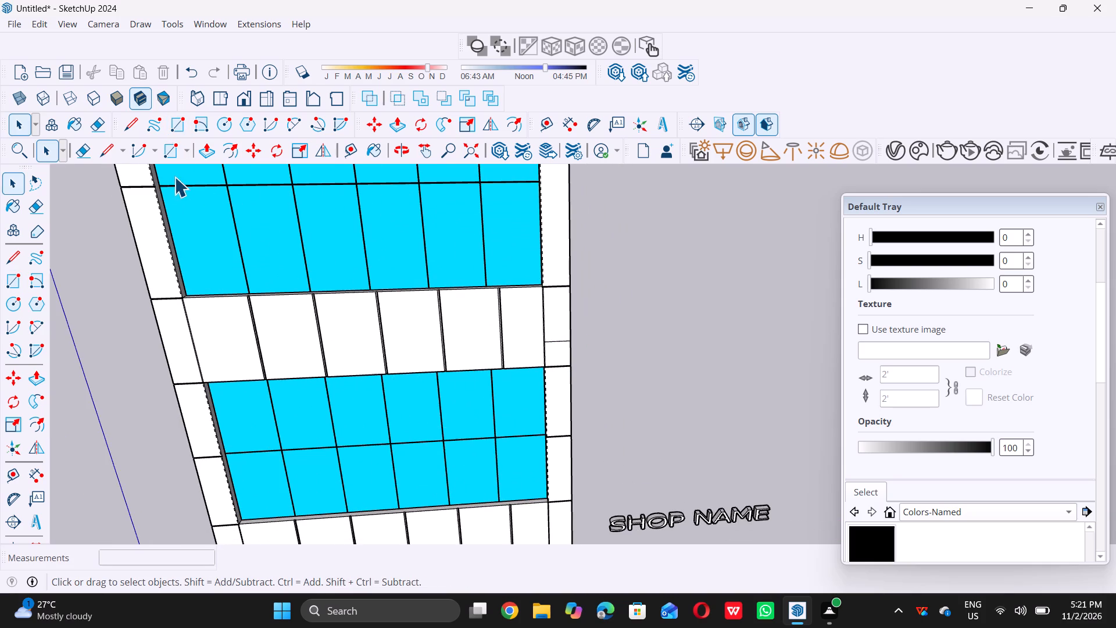
left_click(39, 23)
left_click(109, 172)
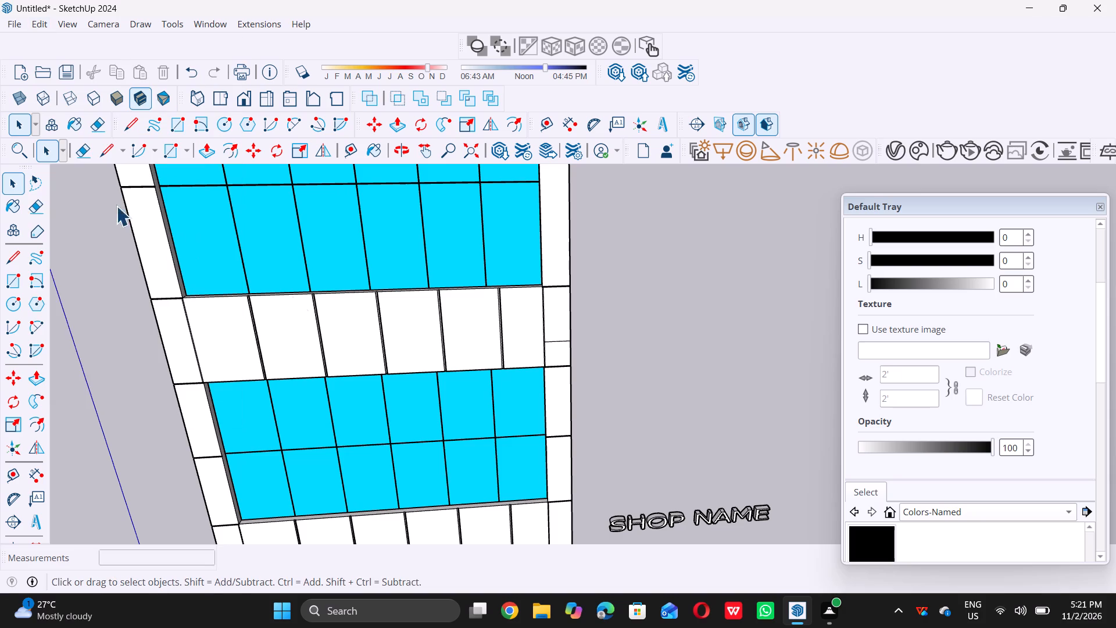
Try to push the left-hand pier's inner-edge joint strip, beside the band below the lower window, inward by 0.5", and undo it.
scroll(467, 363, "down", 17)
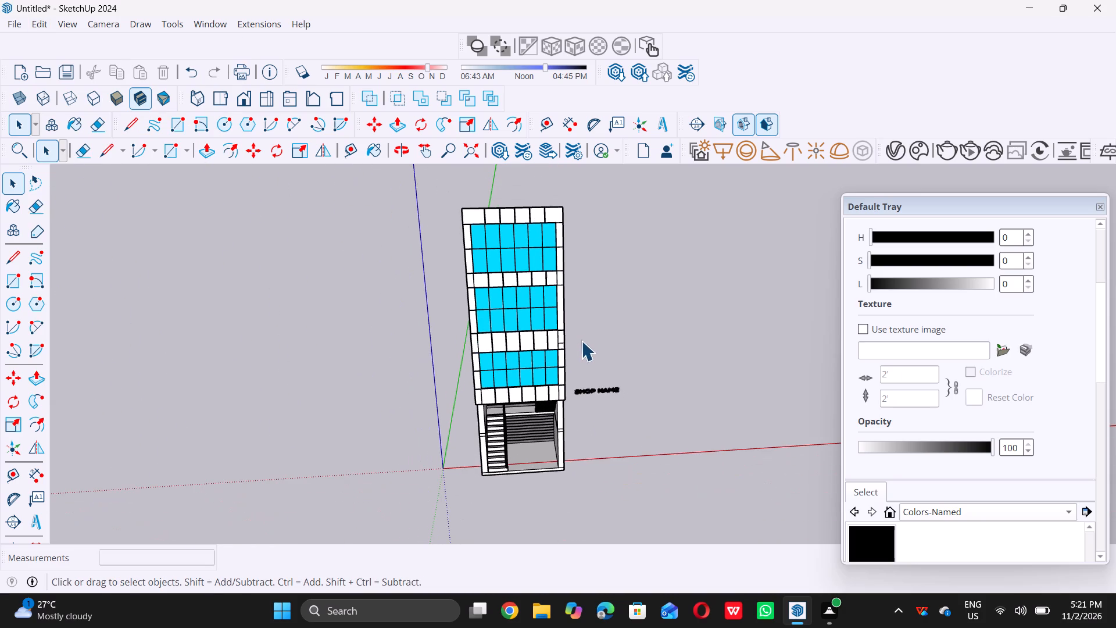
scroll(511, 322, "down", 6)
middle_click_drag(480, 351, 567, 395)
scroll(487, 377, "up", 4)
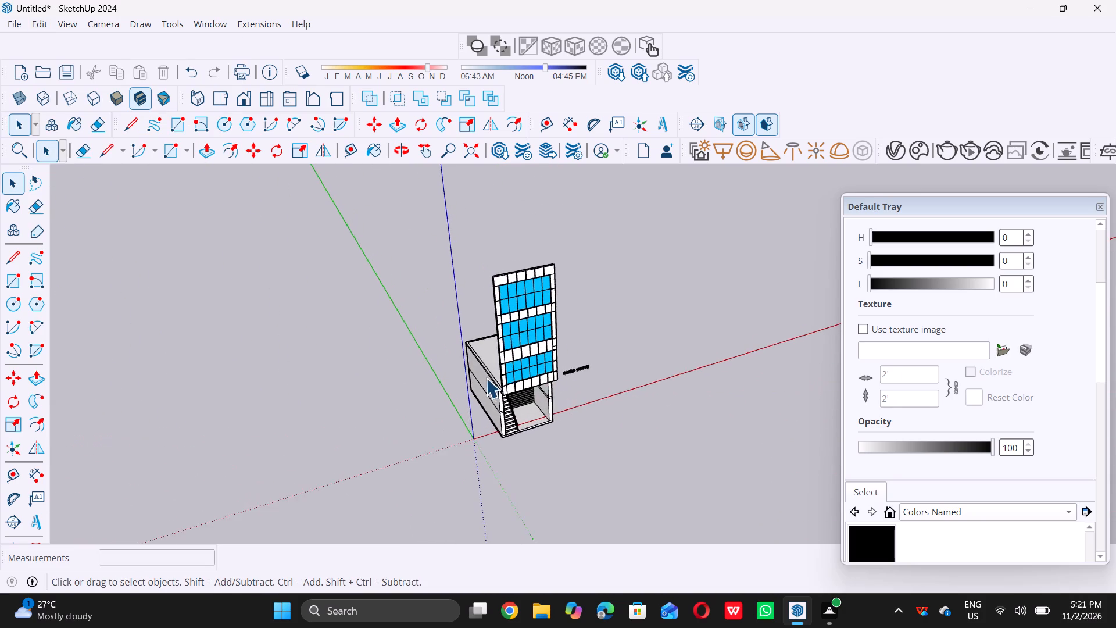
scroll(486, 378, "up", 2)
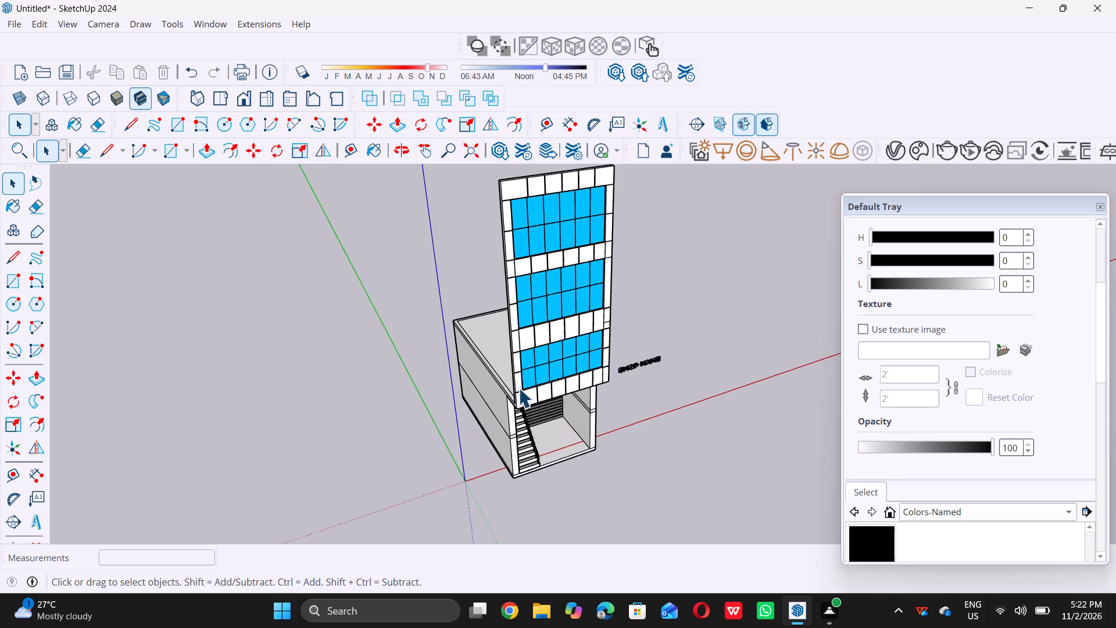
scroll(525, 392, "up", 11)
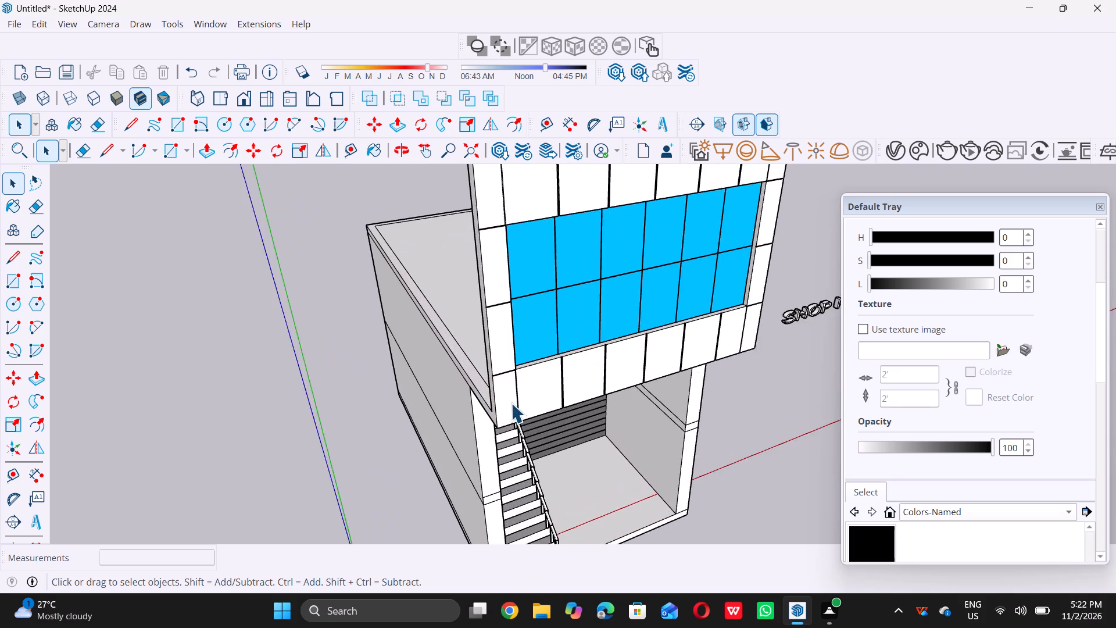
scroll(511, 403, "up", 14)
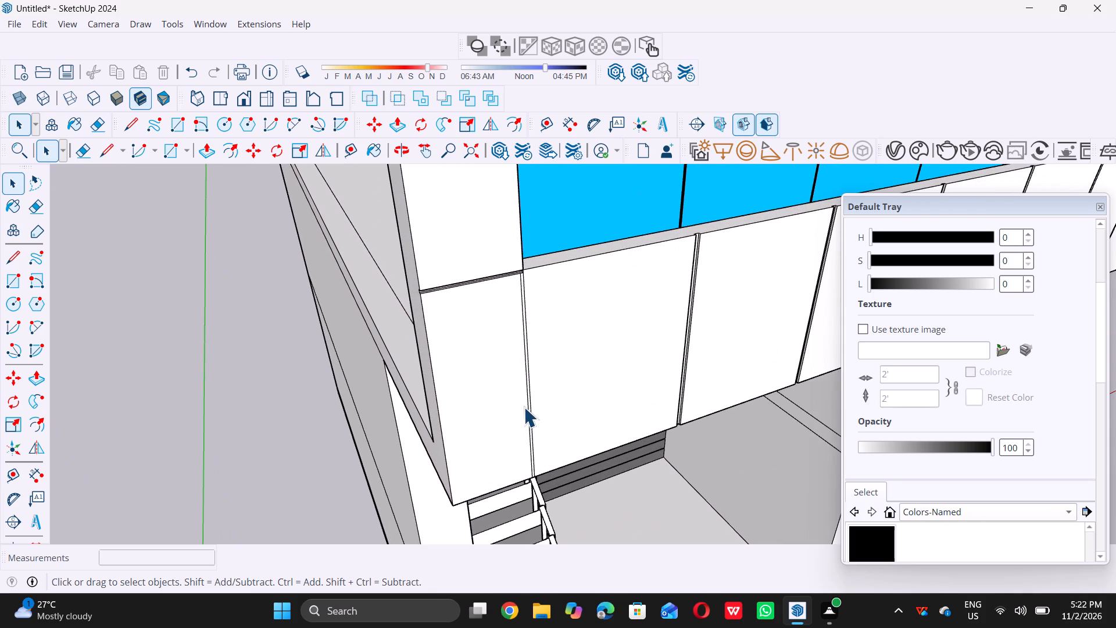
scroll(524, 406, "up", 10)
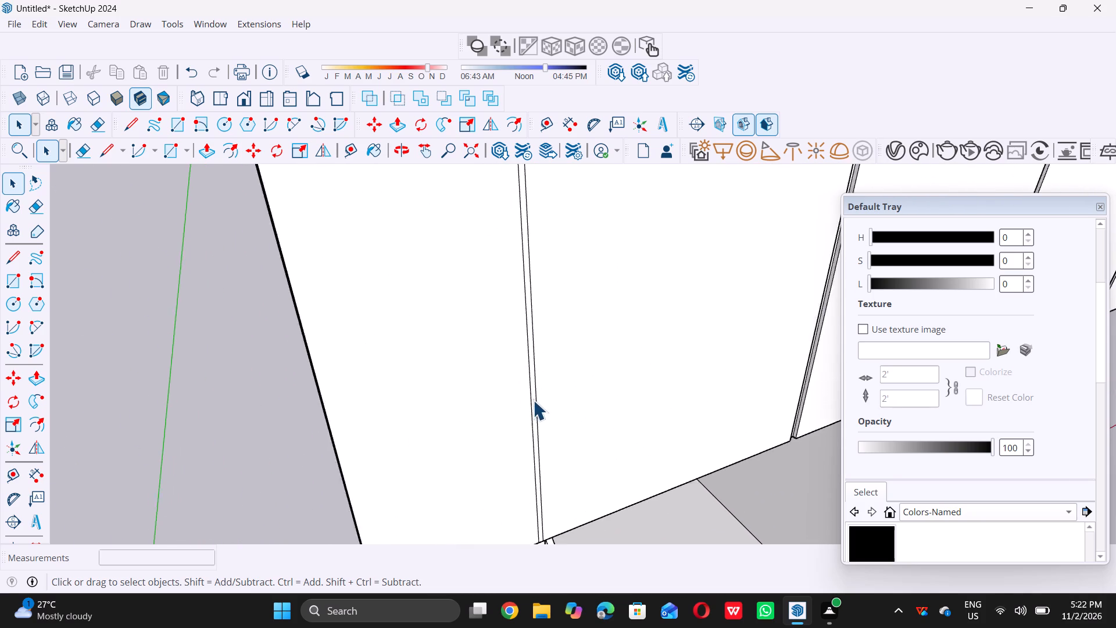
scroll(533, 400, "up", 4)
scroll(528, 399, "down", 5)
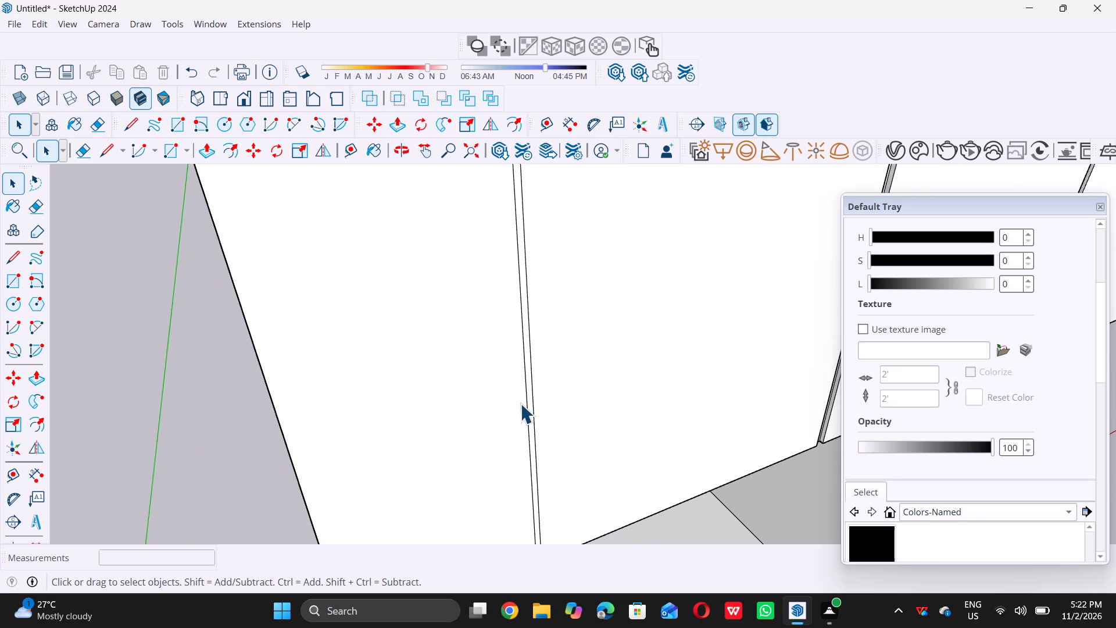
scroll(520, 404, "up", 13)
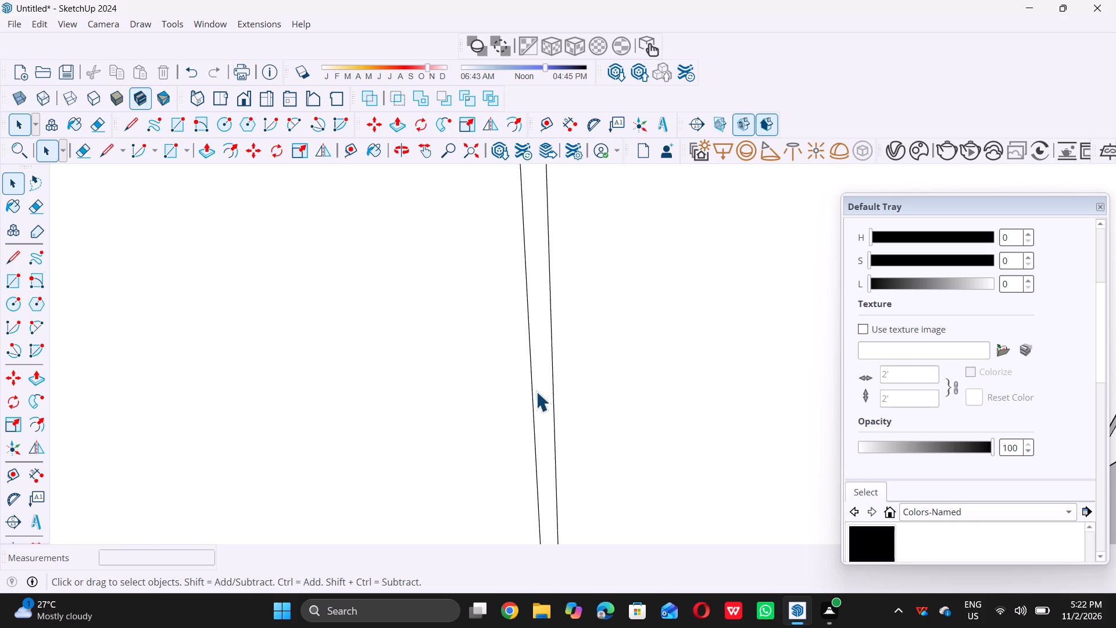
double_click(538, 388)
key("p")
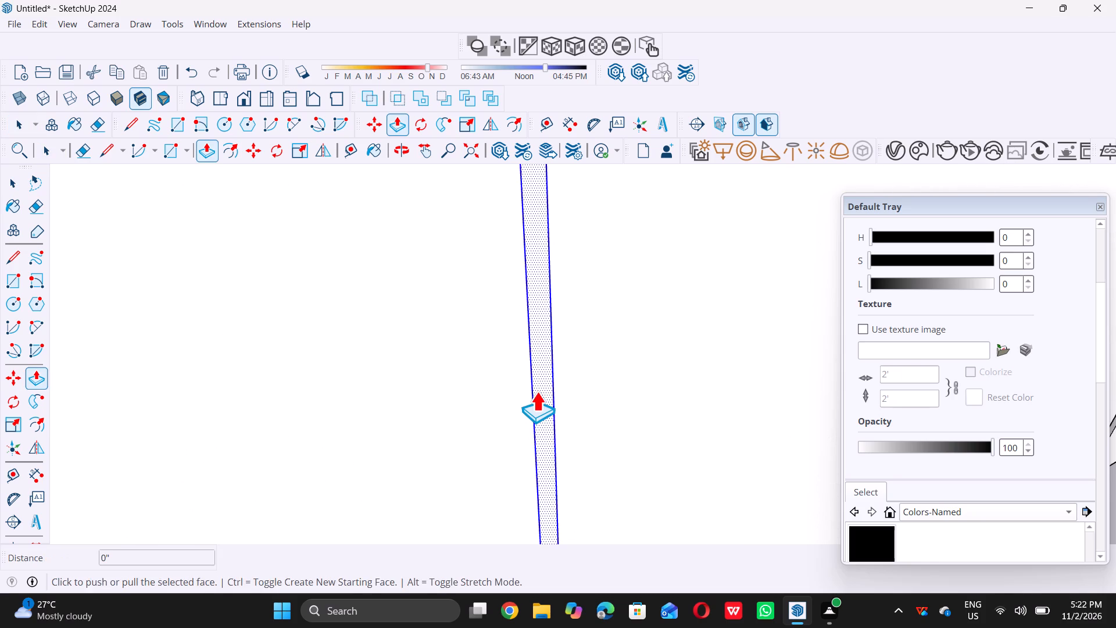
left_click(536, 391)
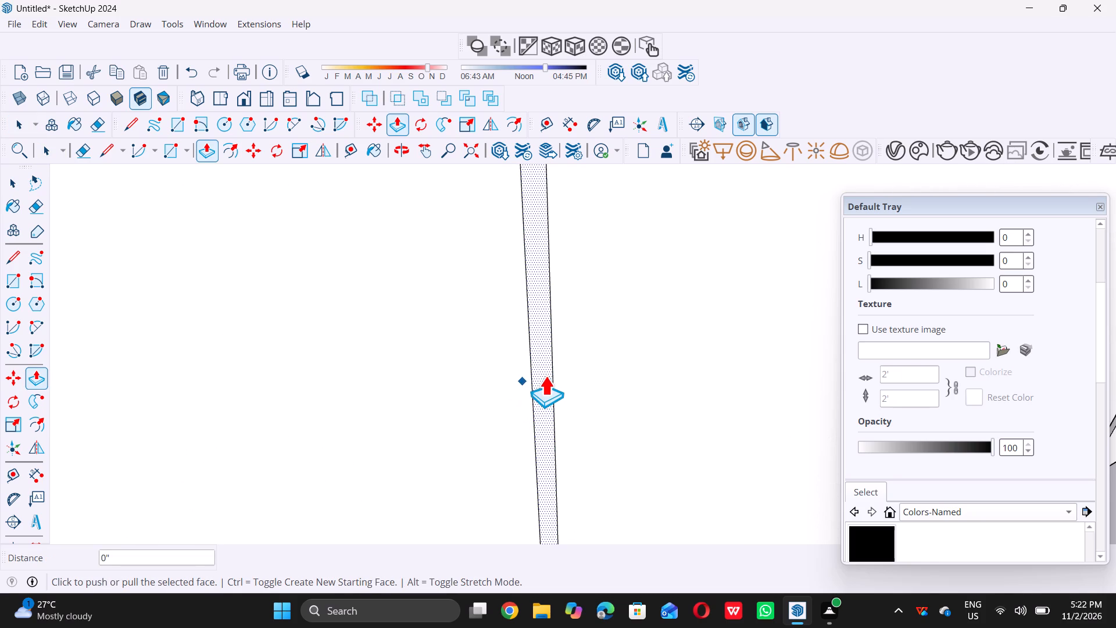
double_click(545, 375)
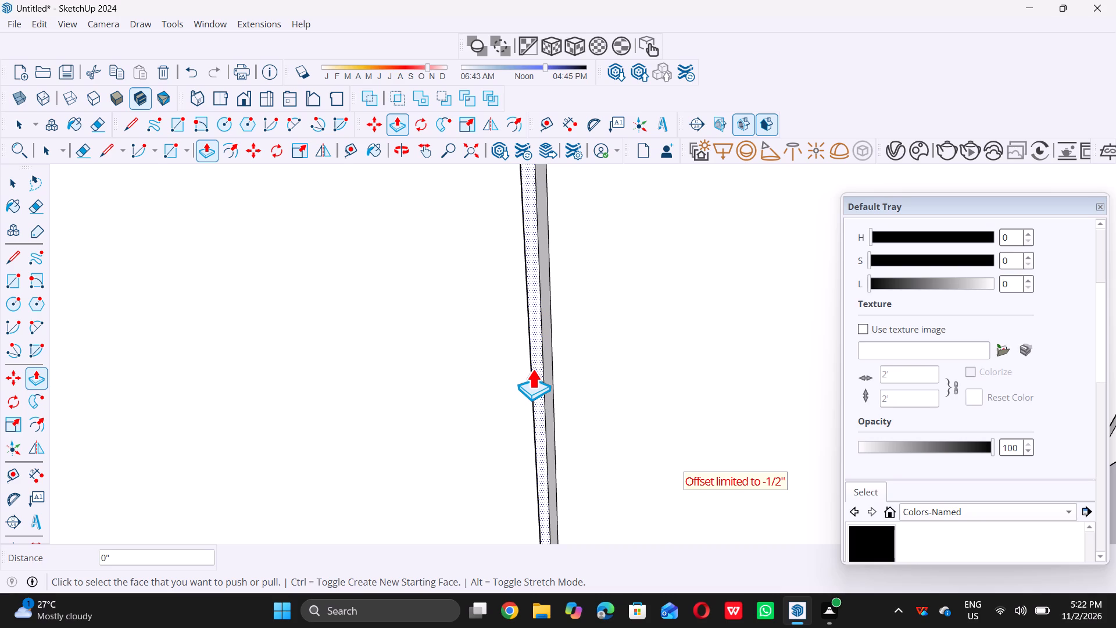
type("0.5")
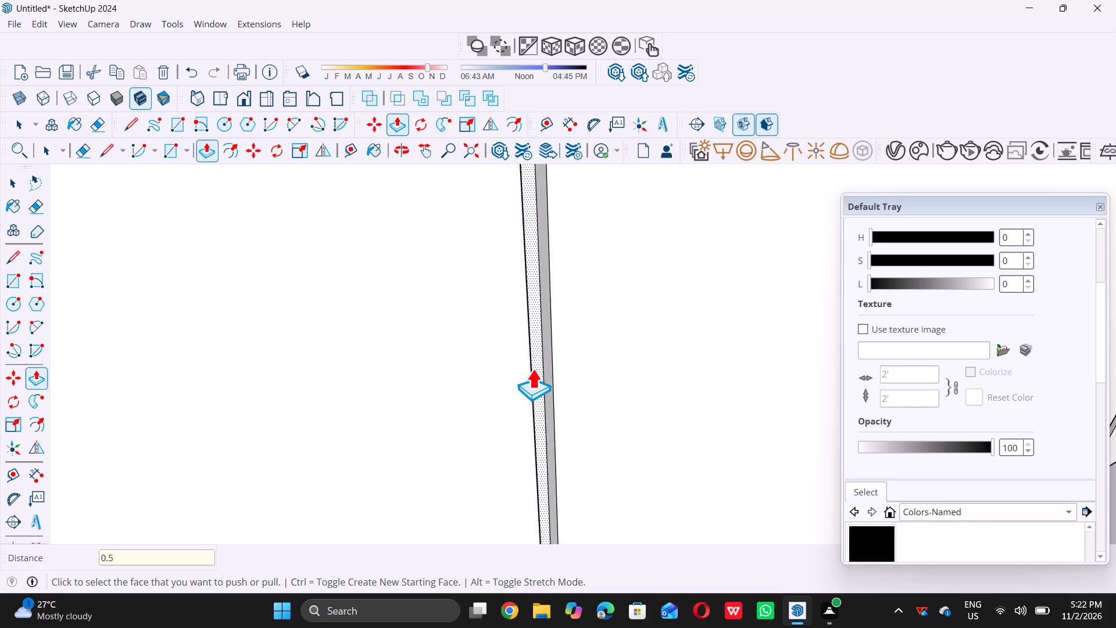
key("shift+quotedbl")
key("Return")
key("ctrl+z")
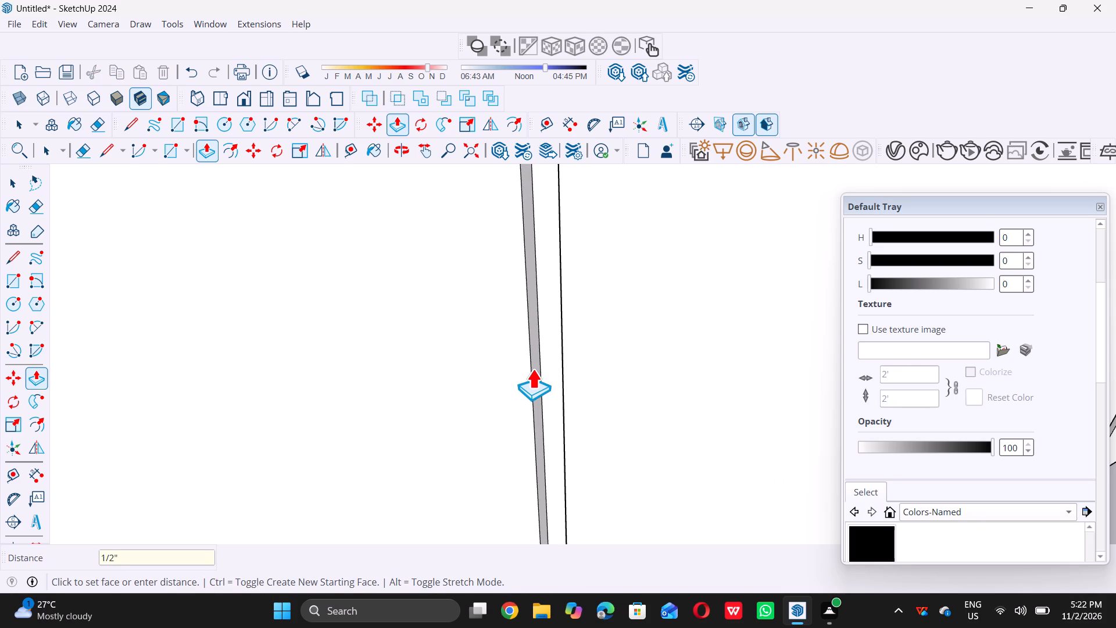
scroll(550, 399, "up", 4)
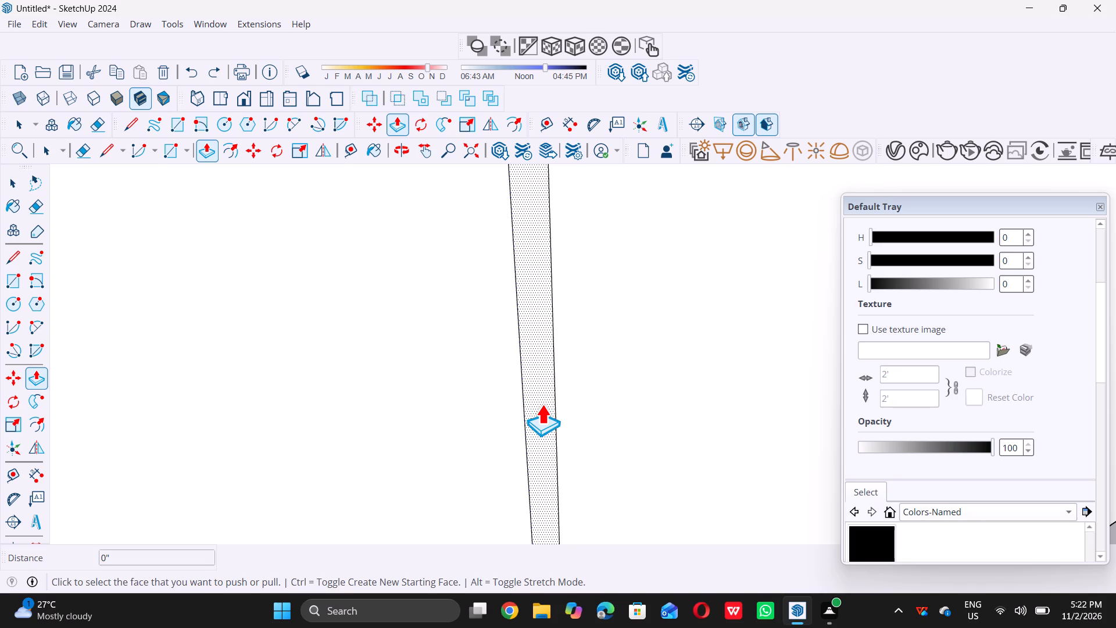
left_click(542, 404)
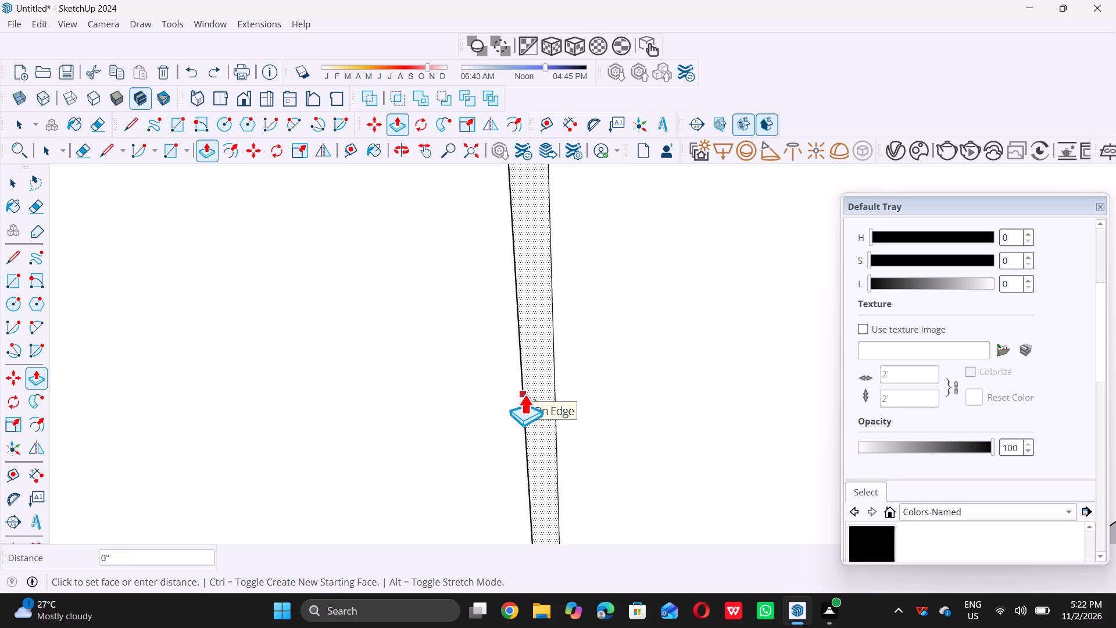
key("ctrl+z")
Push the left-hand pier's inner-edge joint strip, beside the band below the lower window, 0.5" into the wall.
left_click(540, 423)
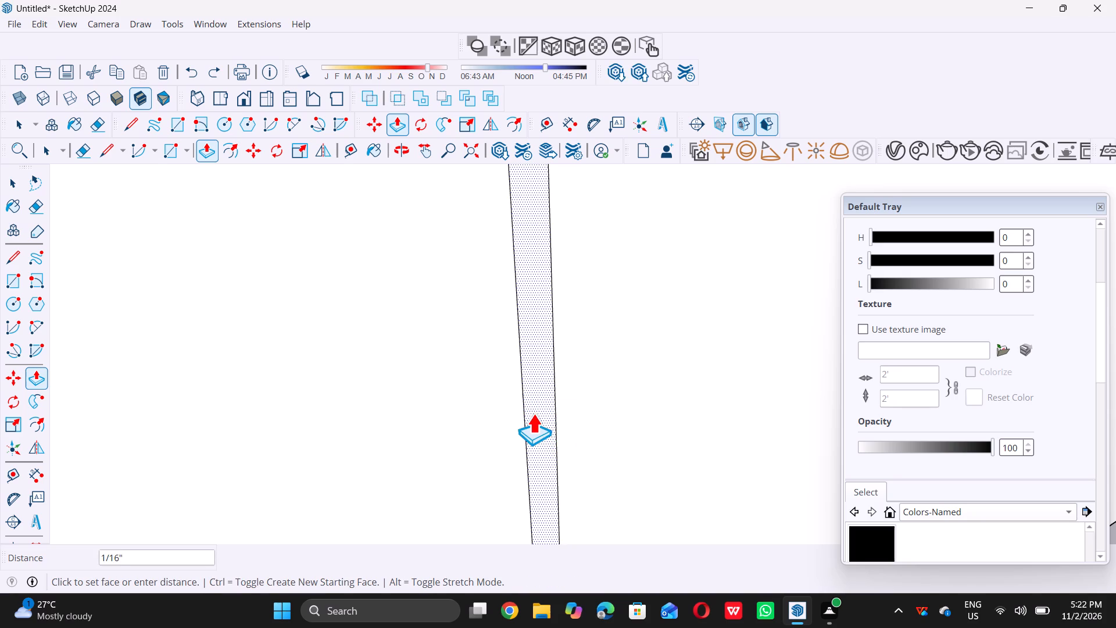
type("0.5")
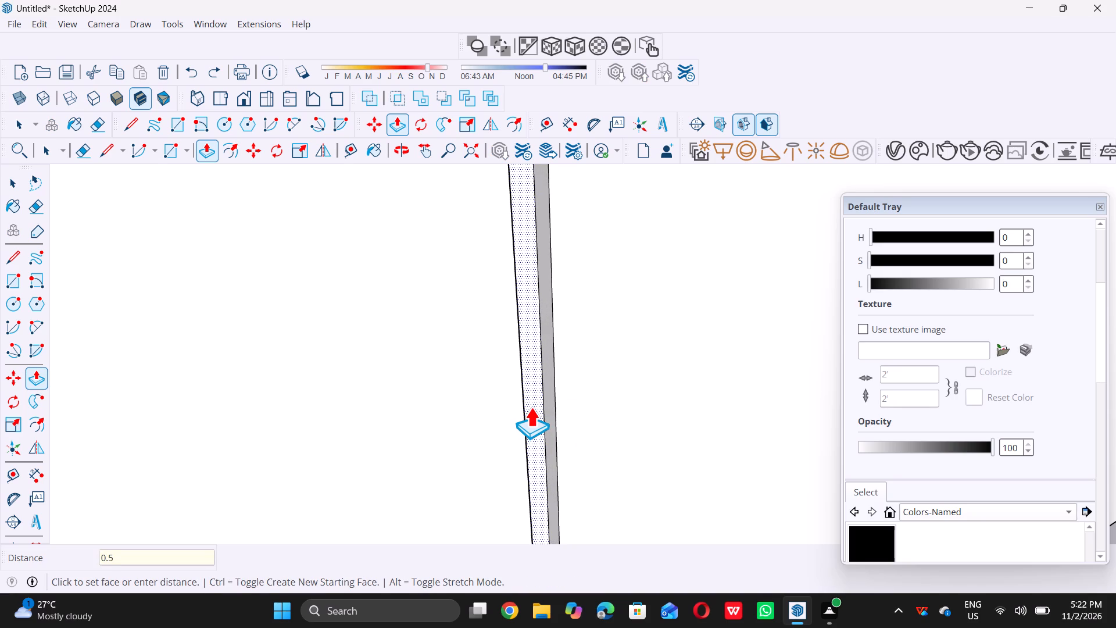
key("shift+quotedbl")
key("Return")
key("space")
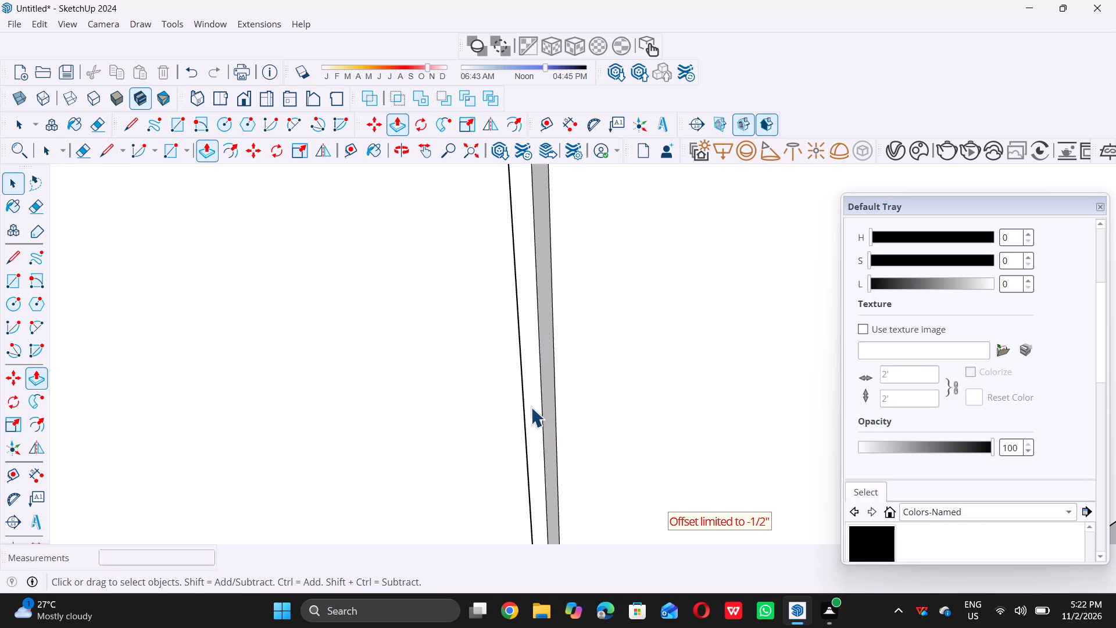
Push the right-hand pier's inner-edge joint strip, beside the band below the lower window, 1/2" into the wall.
scroll(512, 427, "down", 20)
scroll(512, 427, "down", 8)
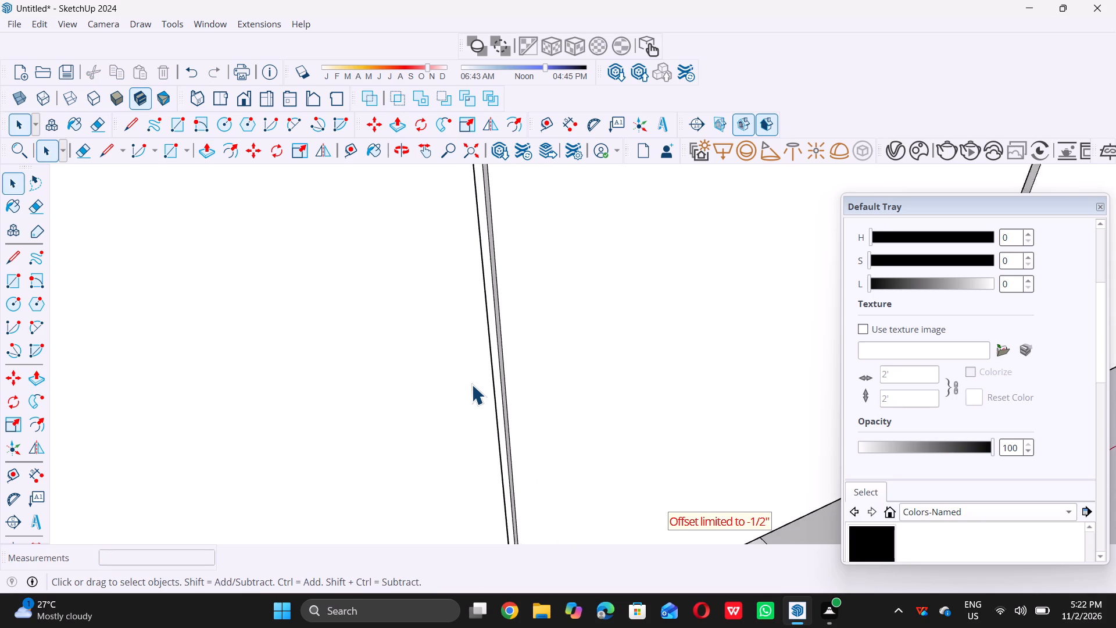
scroll(471, 384, "down", 20)
scroll(471, 384, "down", 6)
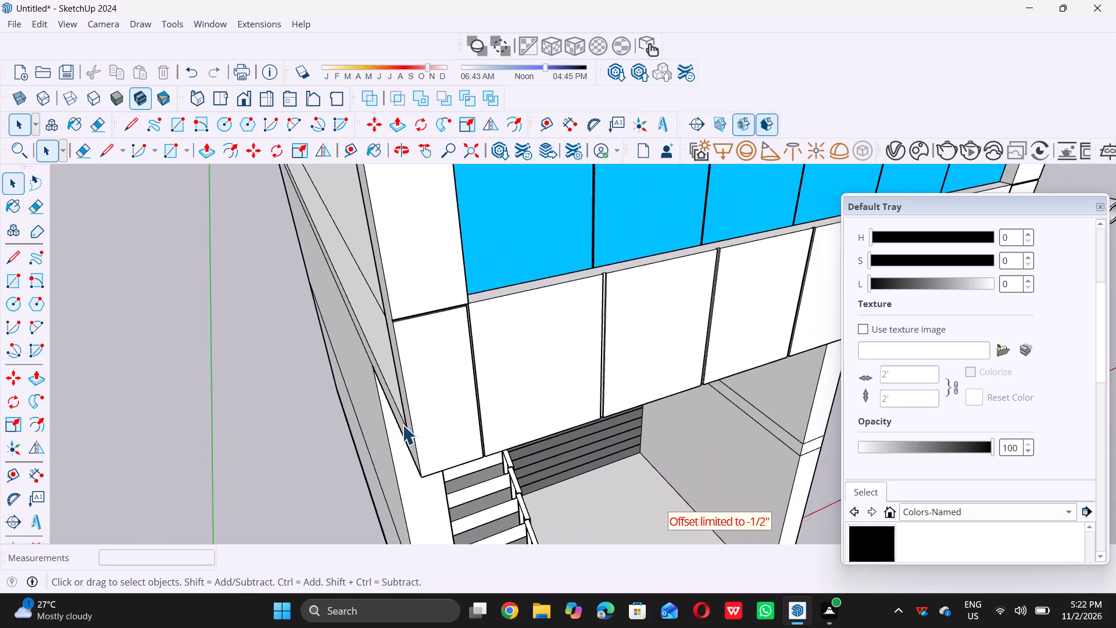
scroll(402, 424, "down", 9)
scroll(597, 367, "up", 2)
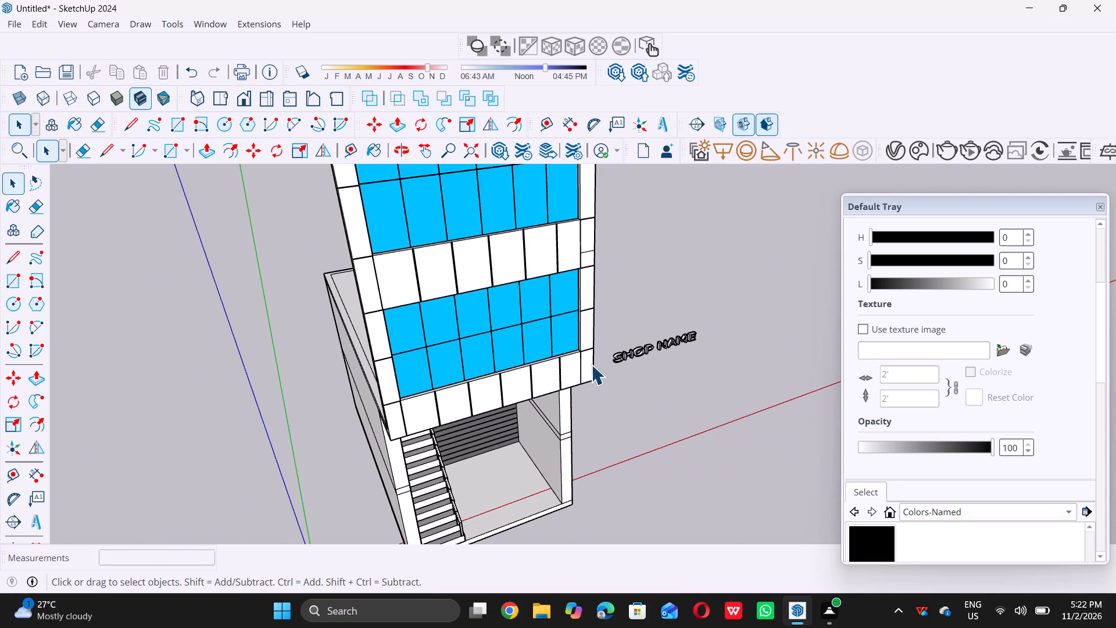
scroll(591, 365, "up", 7)
middle_click_drag(564, 355, 586, 380)
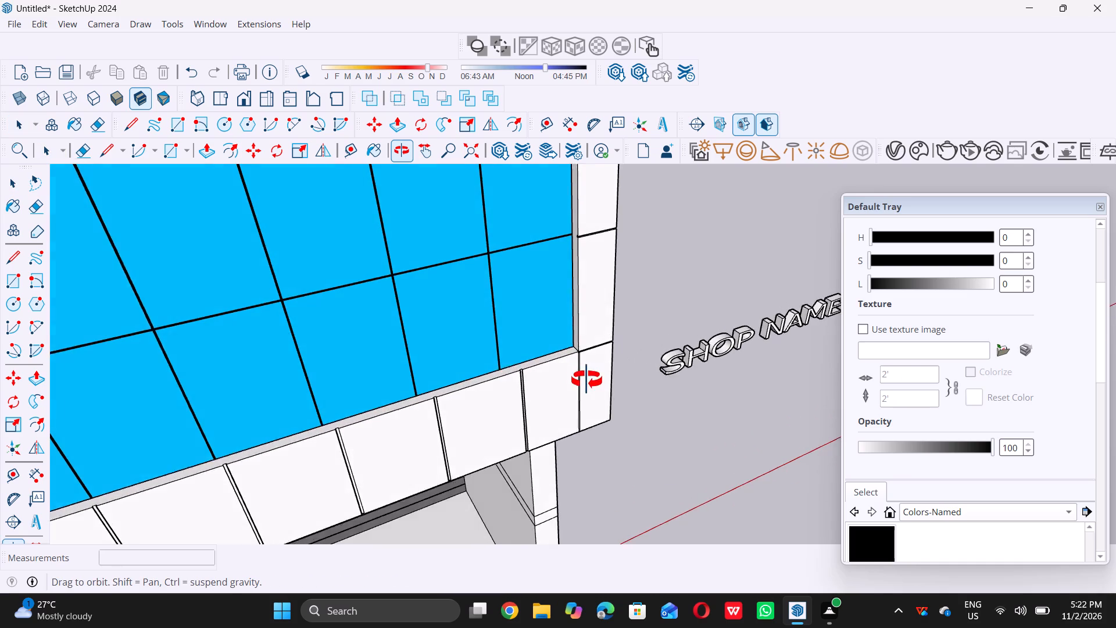
middle_click_drag(586, 380, 591, 382)
scroll(587, 362, "up", 10)
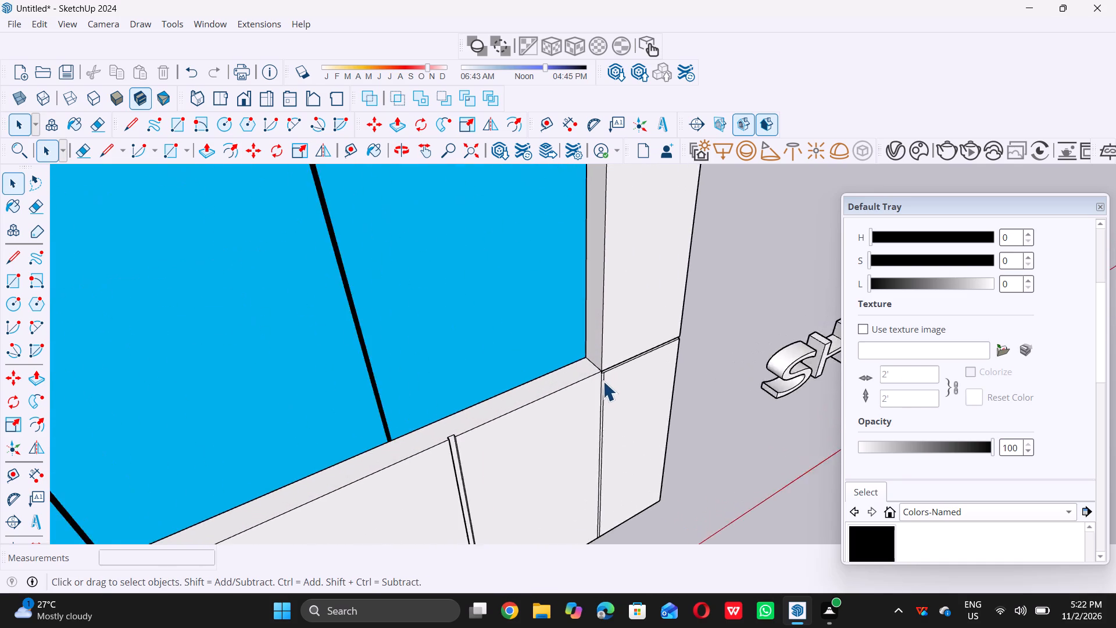
scroll(603, 381, "up", 14)
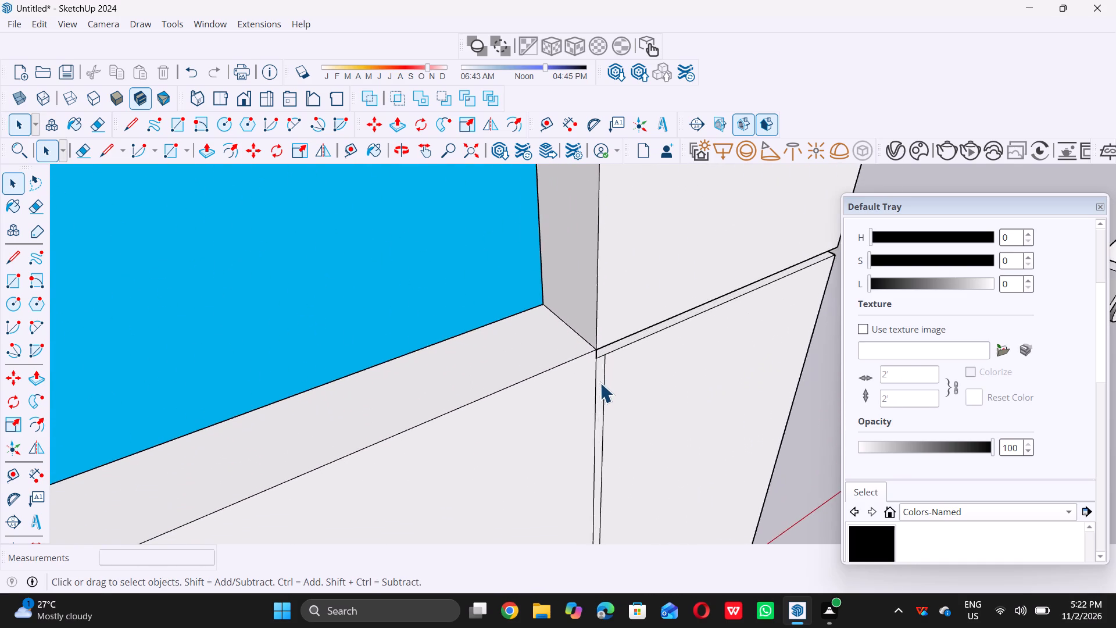
scroll(600, 383, "up", 5)
double_click(598, 381)
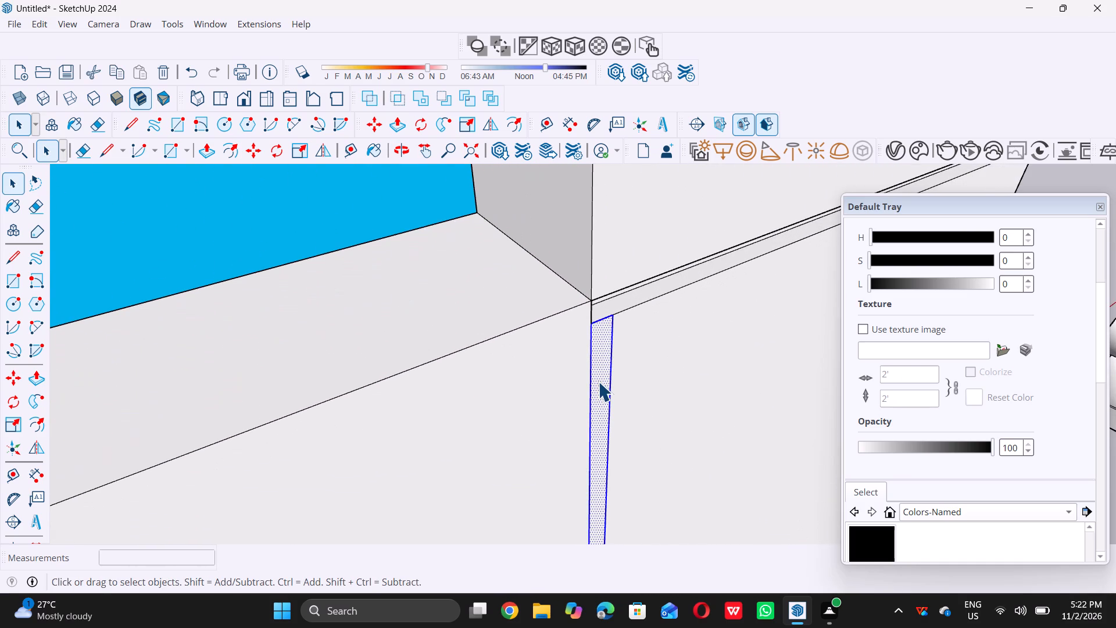
key("p")
double_click(597, 381)
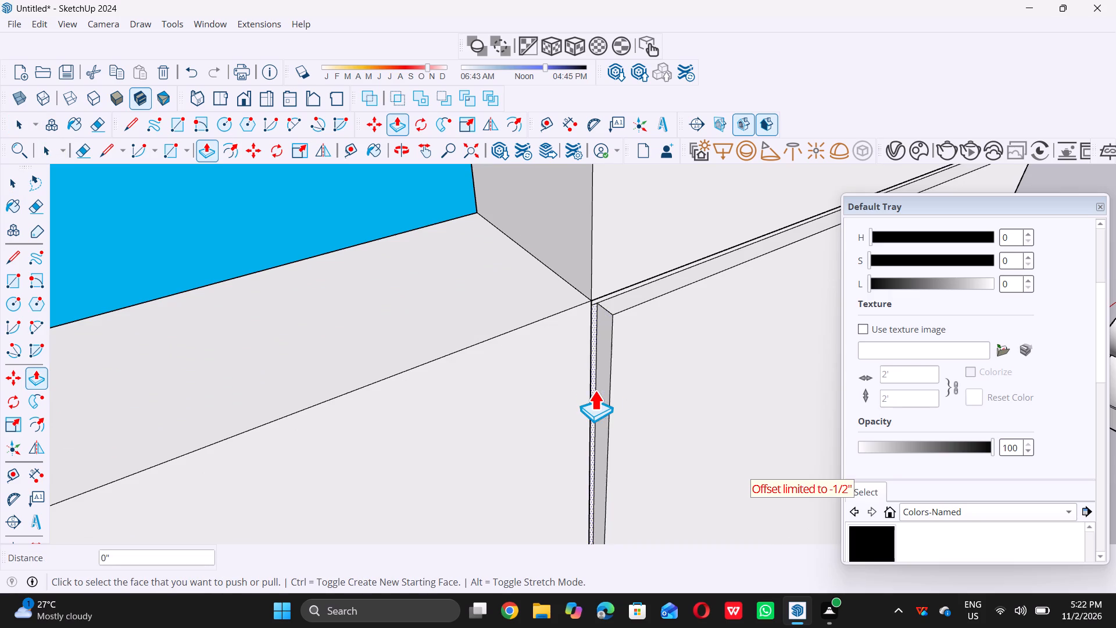
Erase the stray horizontal line crossing the right-hand pier and its inner-edge joint strip, beside the first band above the lowest window.
key("space")
scroll(506, 460, "down", 16)
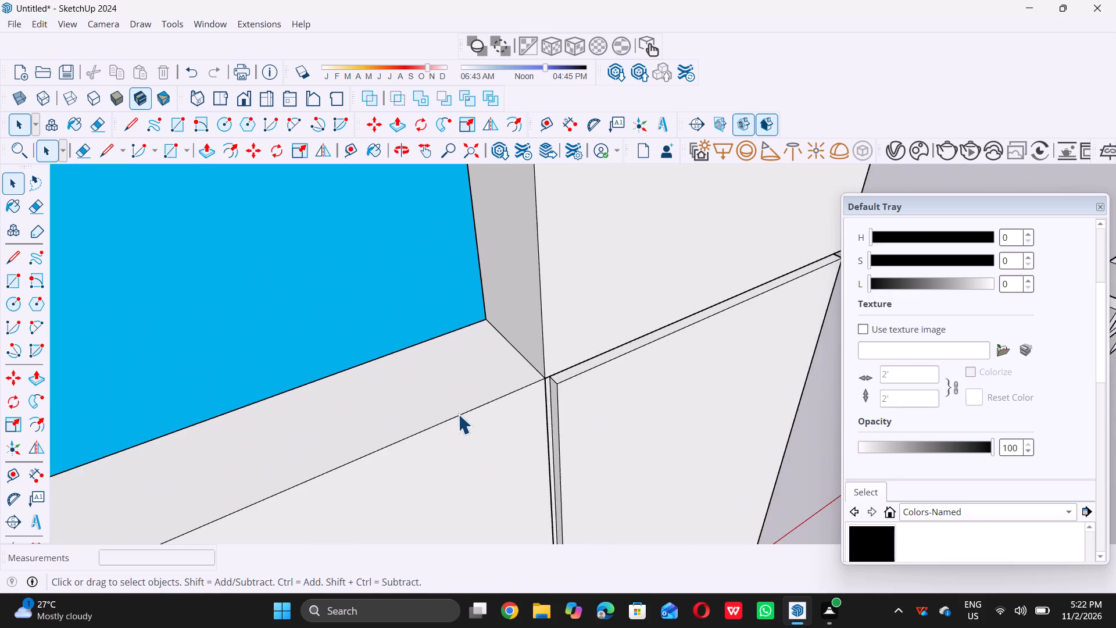
scroll(458, 414, "down", 20)
scroll(458, 414, "down", 8)
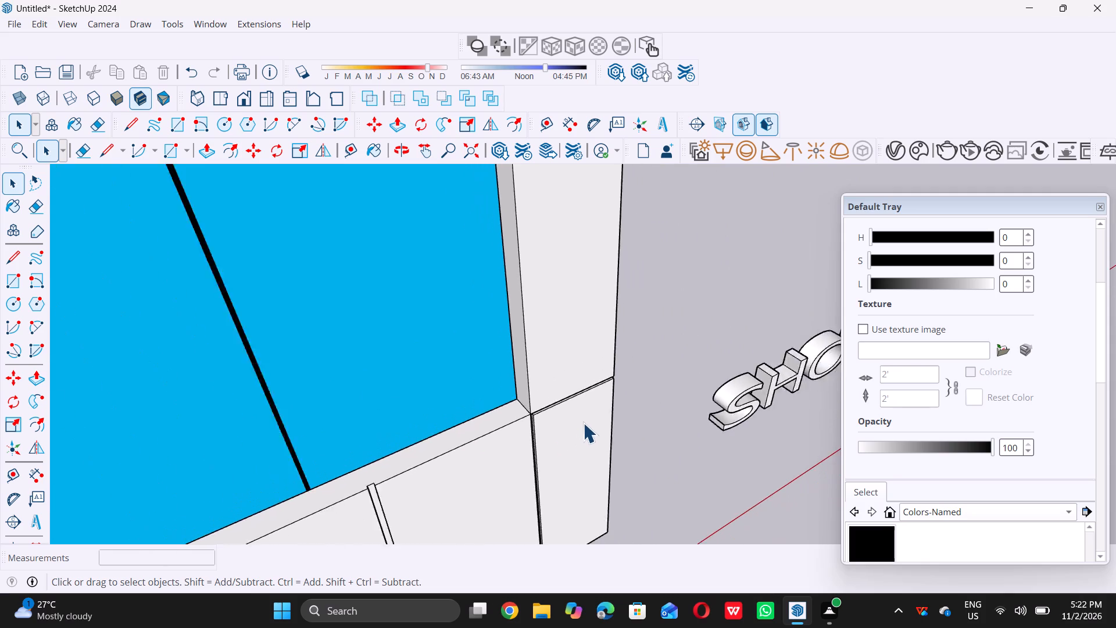
scroll(599, 412, "down", 11)
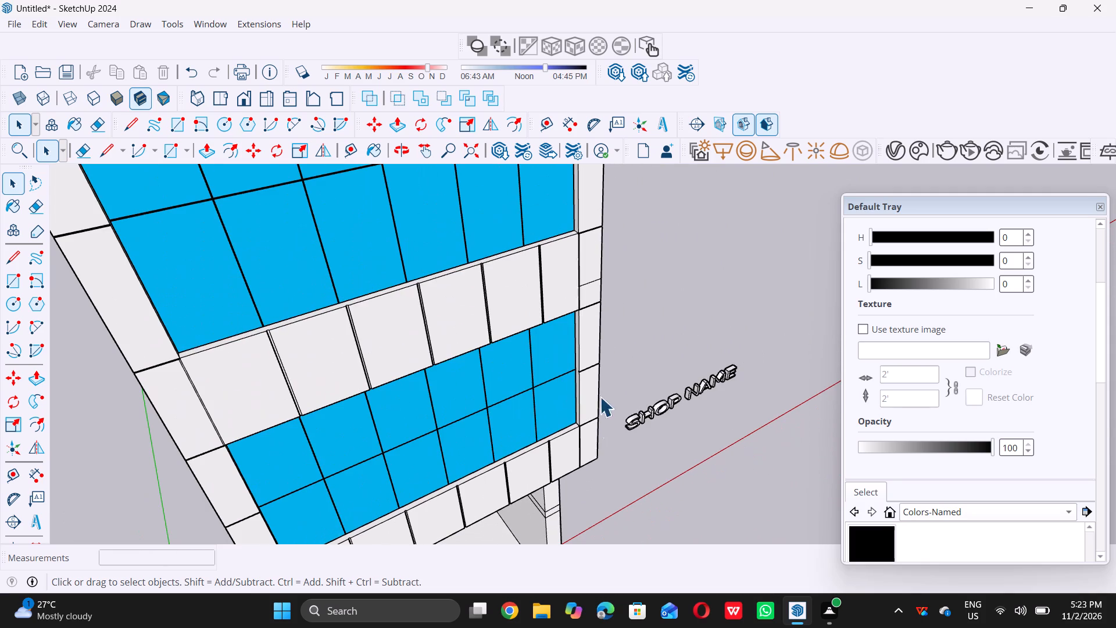
scroll(566, 287, "up", 16)
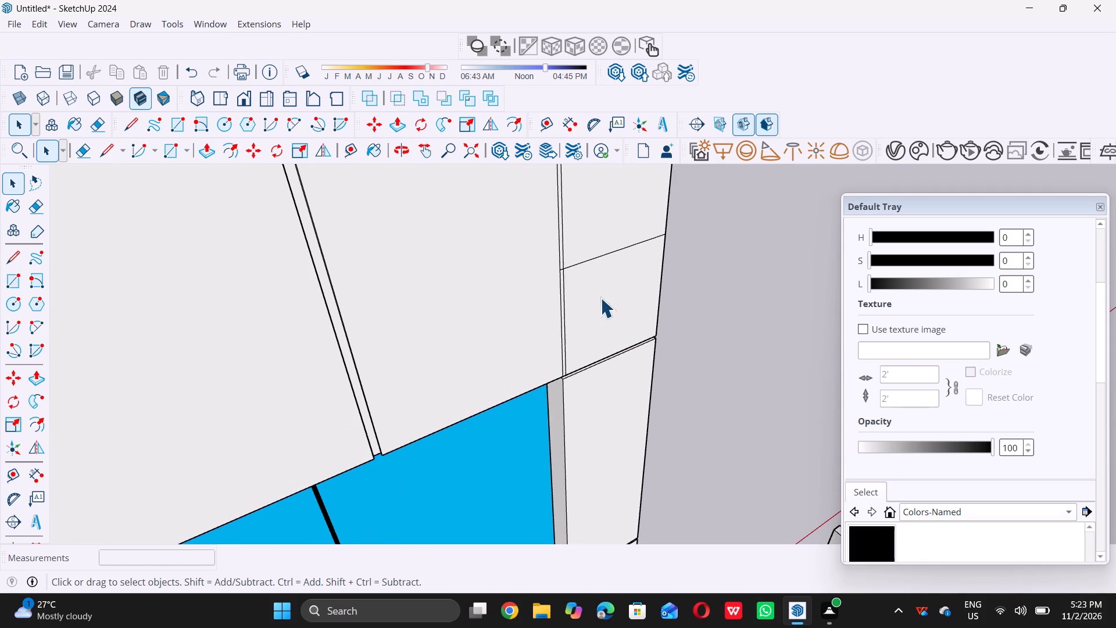
key("e")
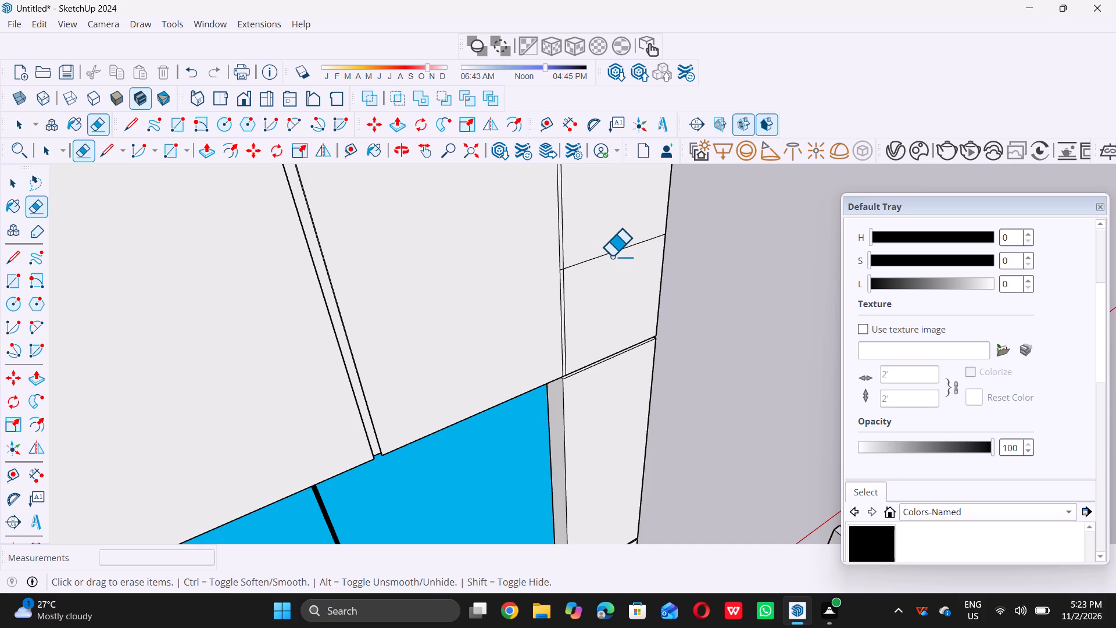
double_click(611, 254)
scroll(555, 273, "up", 20)
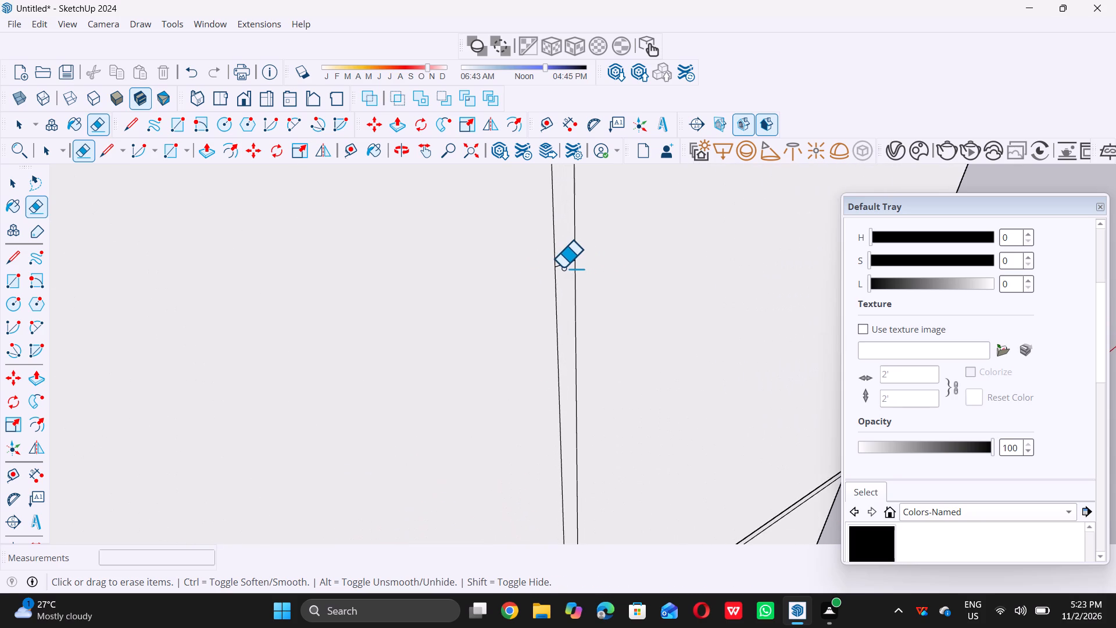
triple_click(563, 263)
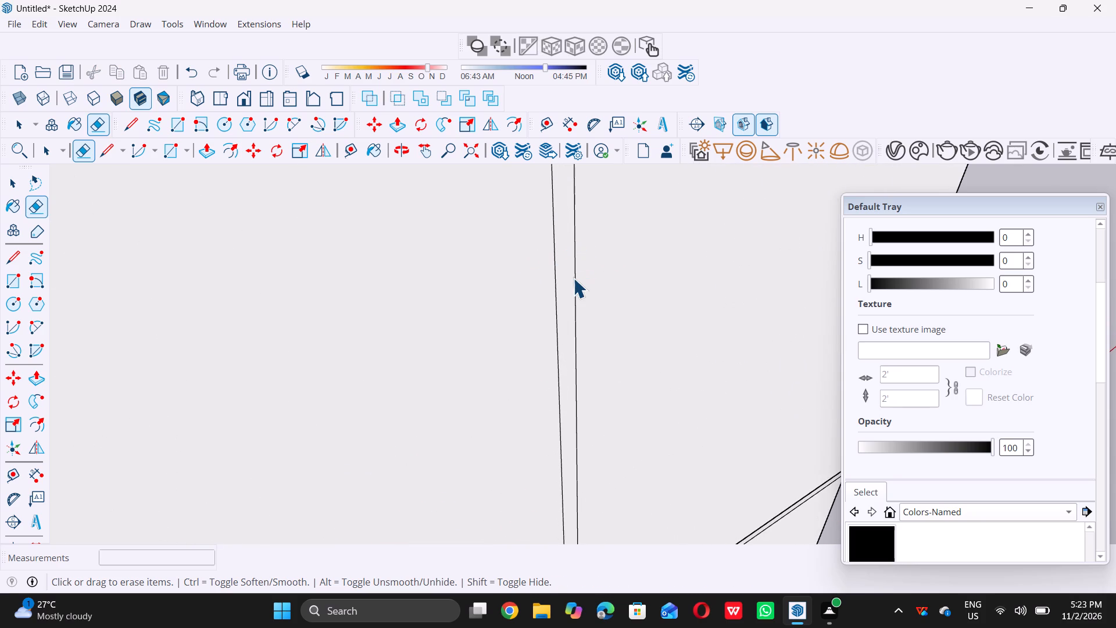
Push the right-hand pier's inner-edge joint strip, beside the first band above the lowest window, 0.5" into the wall.
key("space")
left_click(562, 285)
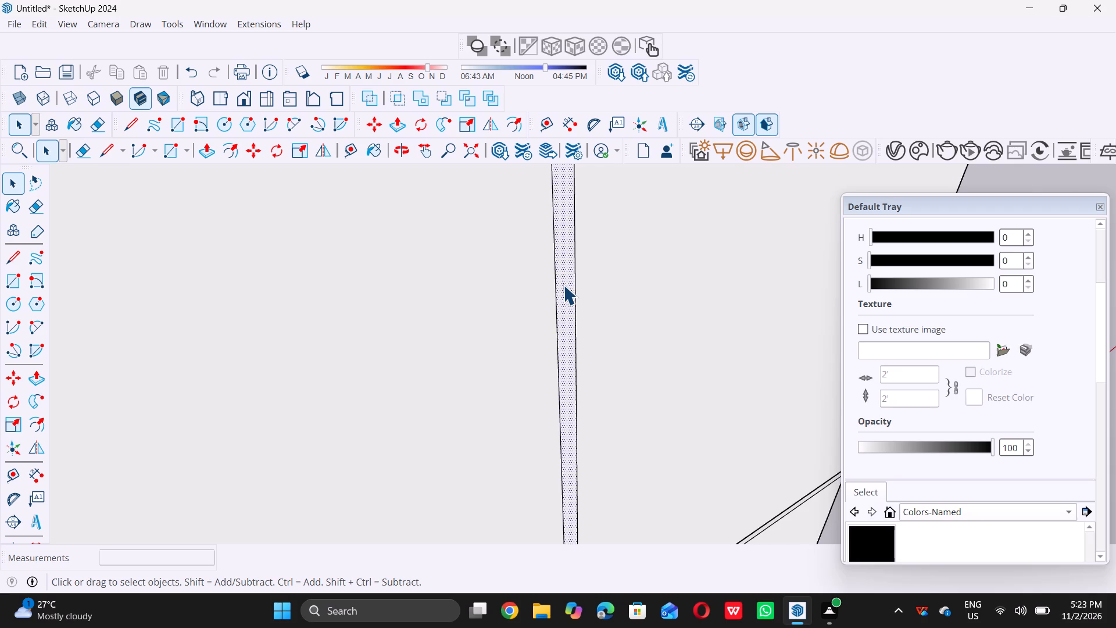
key("p")
left_click(563, 285)
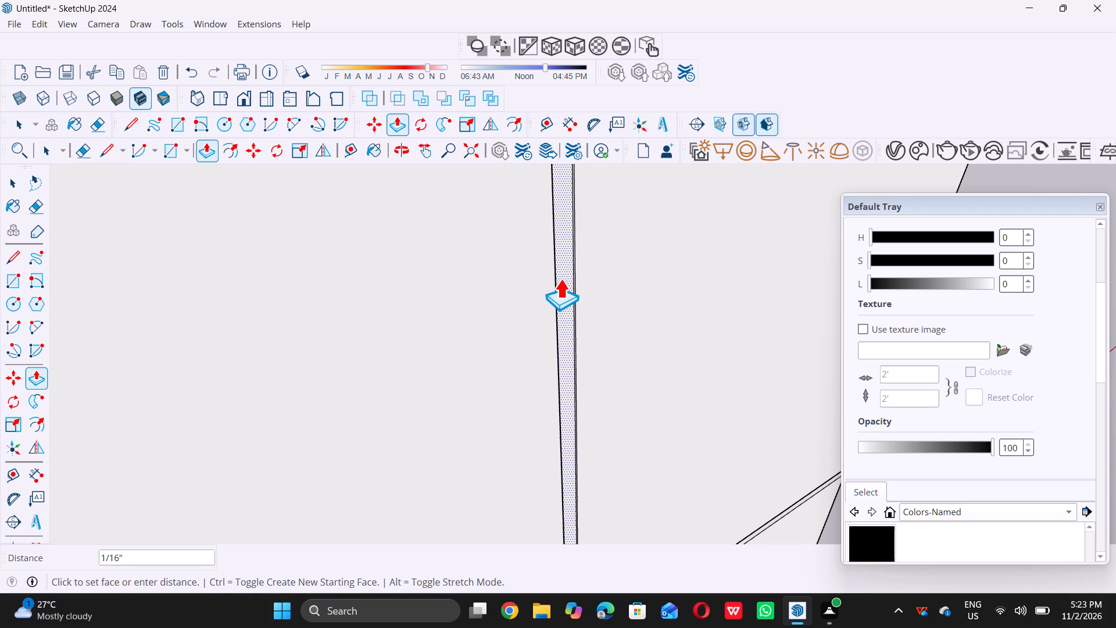
type("0.")
key("5")
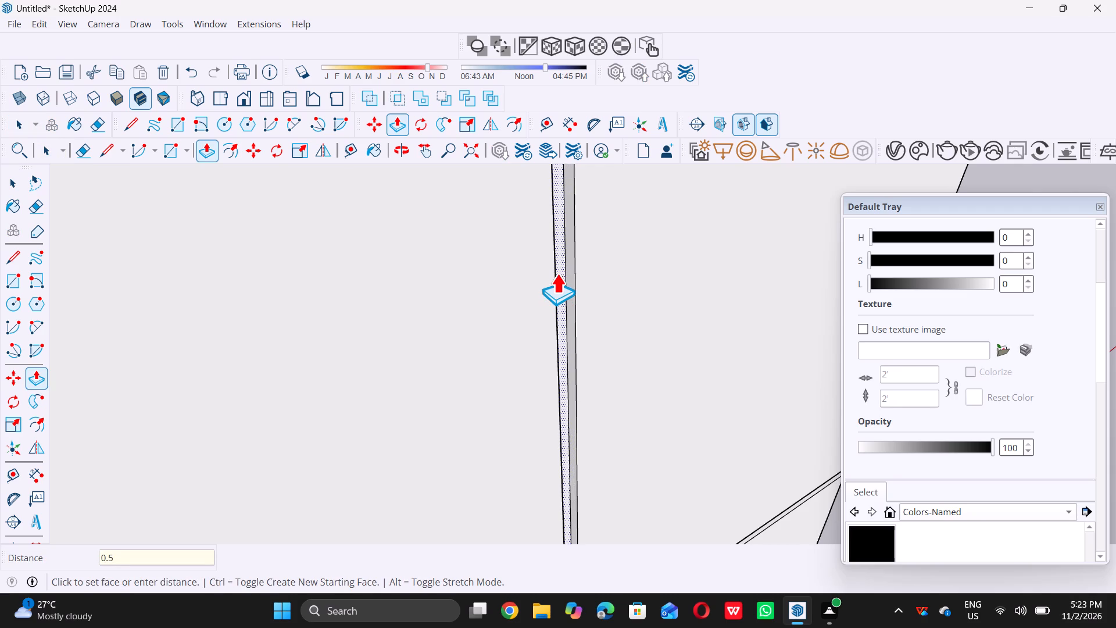
key("shift+quotedbl")
key("Return")
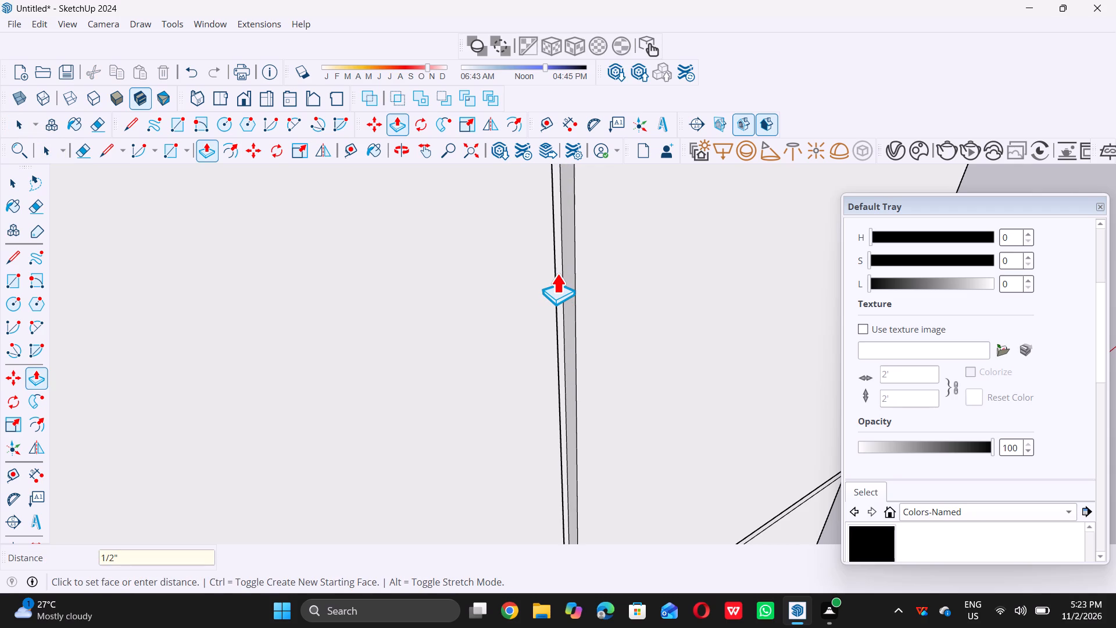
key("space")
Push the left-hand pier's inner-edge joint strip, beside the first band above the lowest window, 0.5" into the wall.
scroll(588, 302, "down", 18)
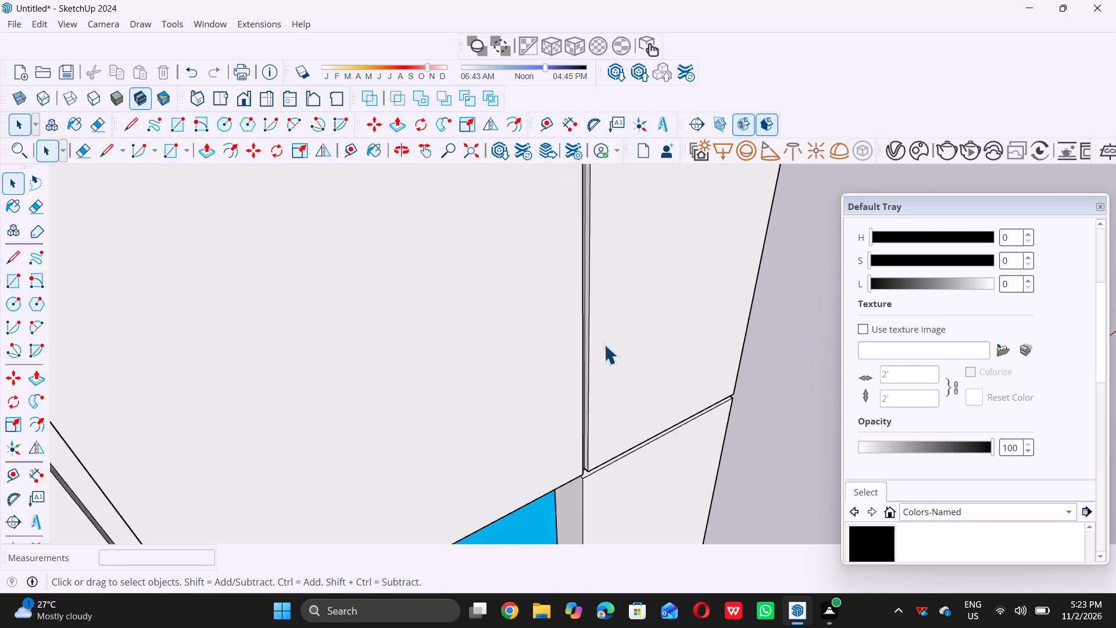
scroll(604, 344, "down", 20)
scroll(604, 344, "down", 1)
scroll(607, 416, "down", 1)
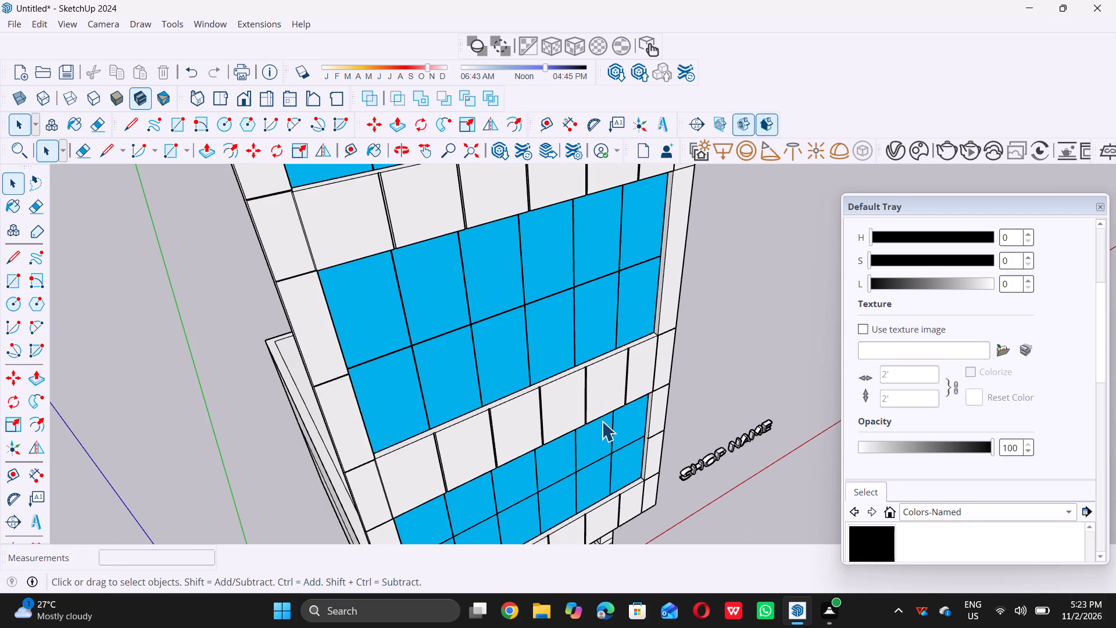
middle_click_drag(588, 422, 605, 402)
scroll(605, 396, "up", 1)
scroll(593, 386, "down", 4)
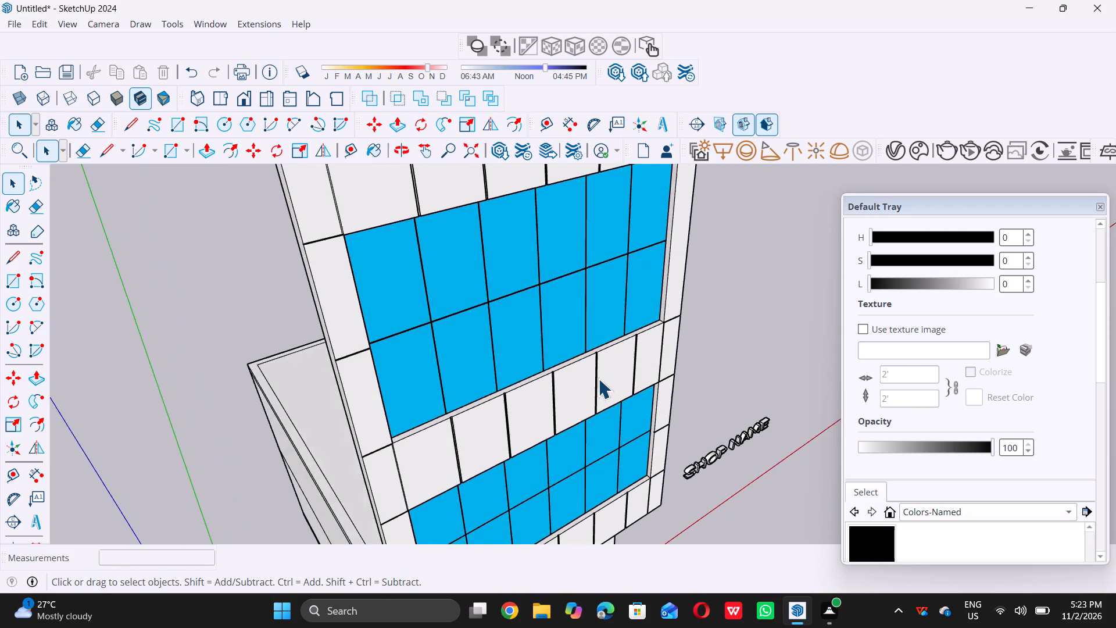
scroll(598, 379, "down", 4)
scroll(484, 437, "up", 12)
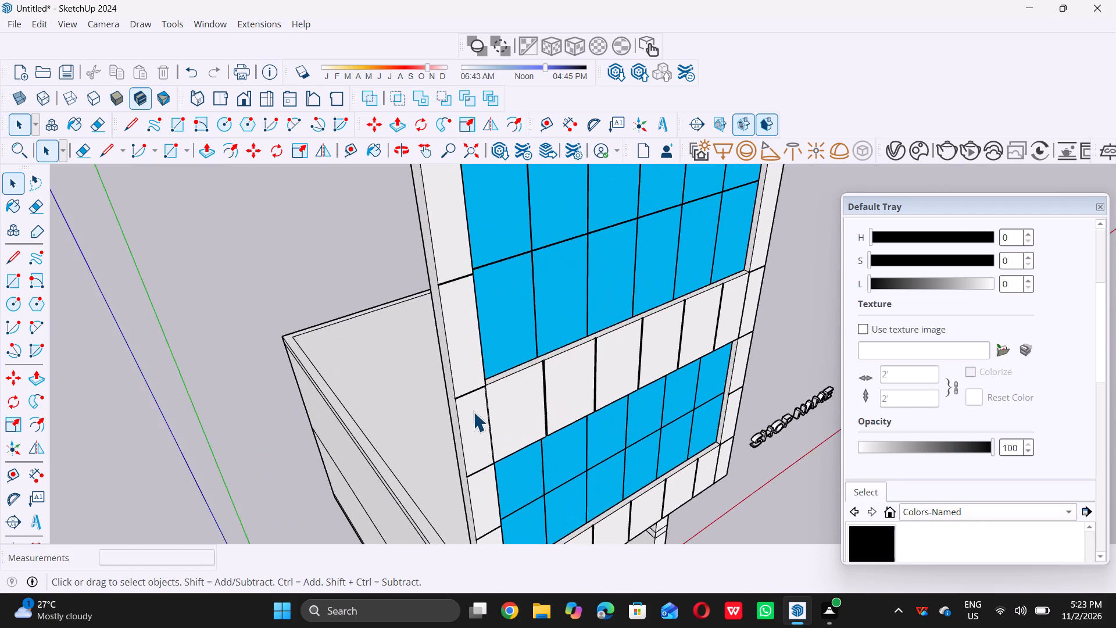
scroll(473, 402, "up", 12)
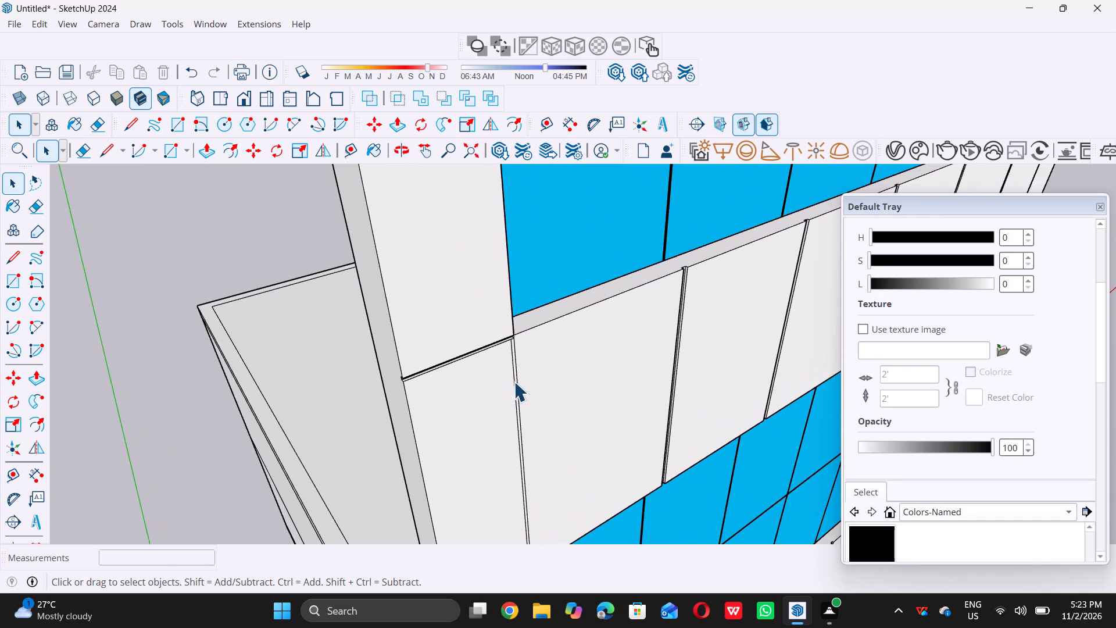
scroll(514, 381, "up", 10)
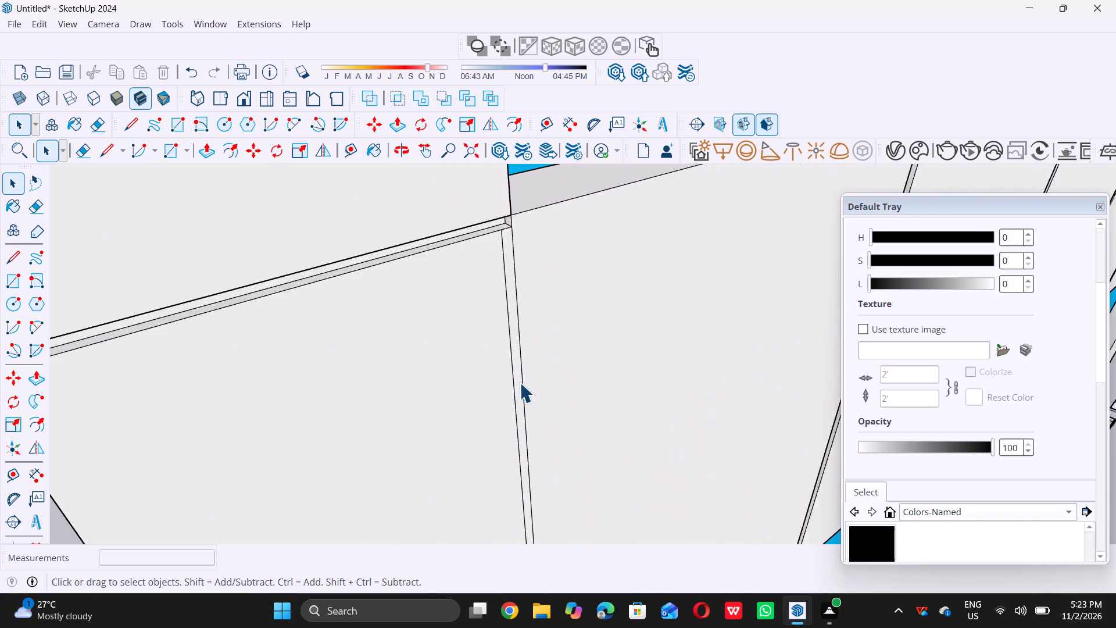
scroll(520, 383, "up", 4)
double_click(516, 380)
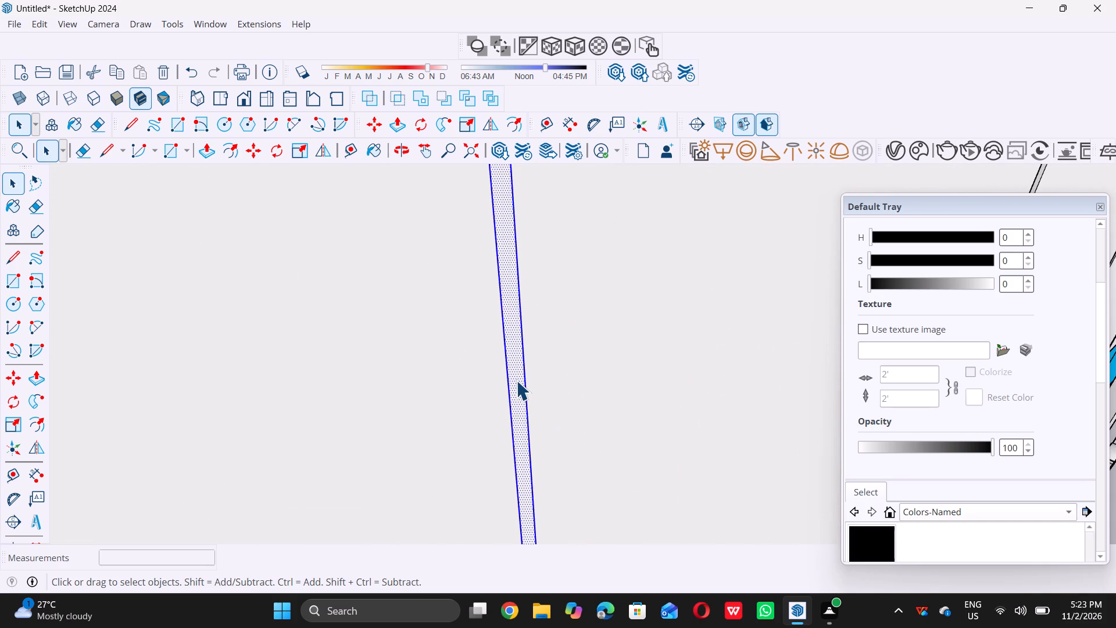
key("p")
left_click(516, 380)
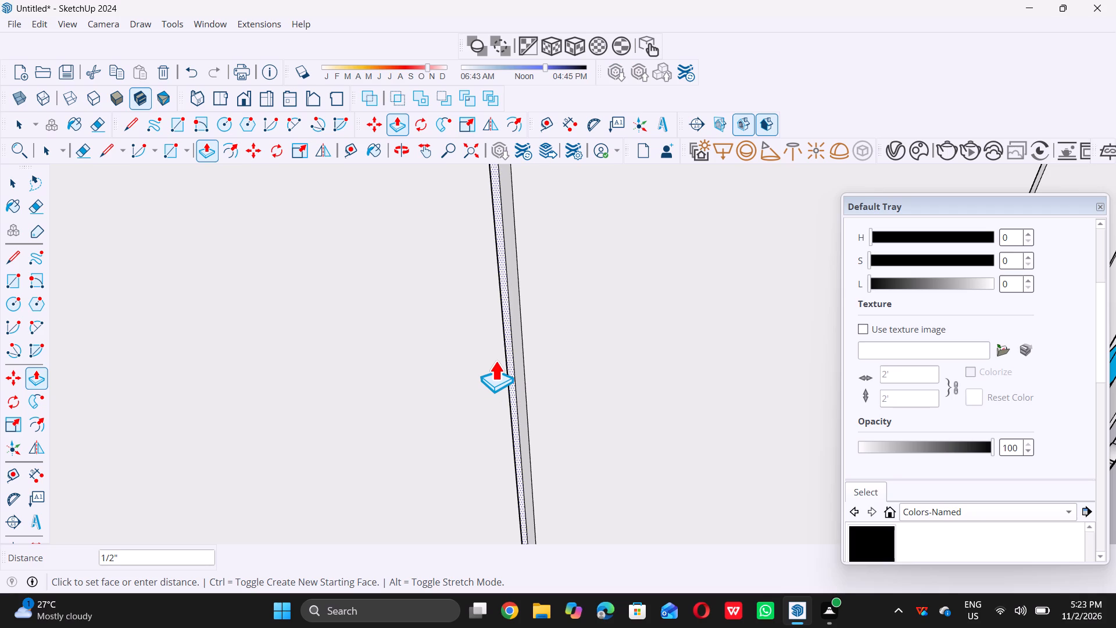
type("0.5")
key("shift+quotedbl")
key("Return")
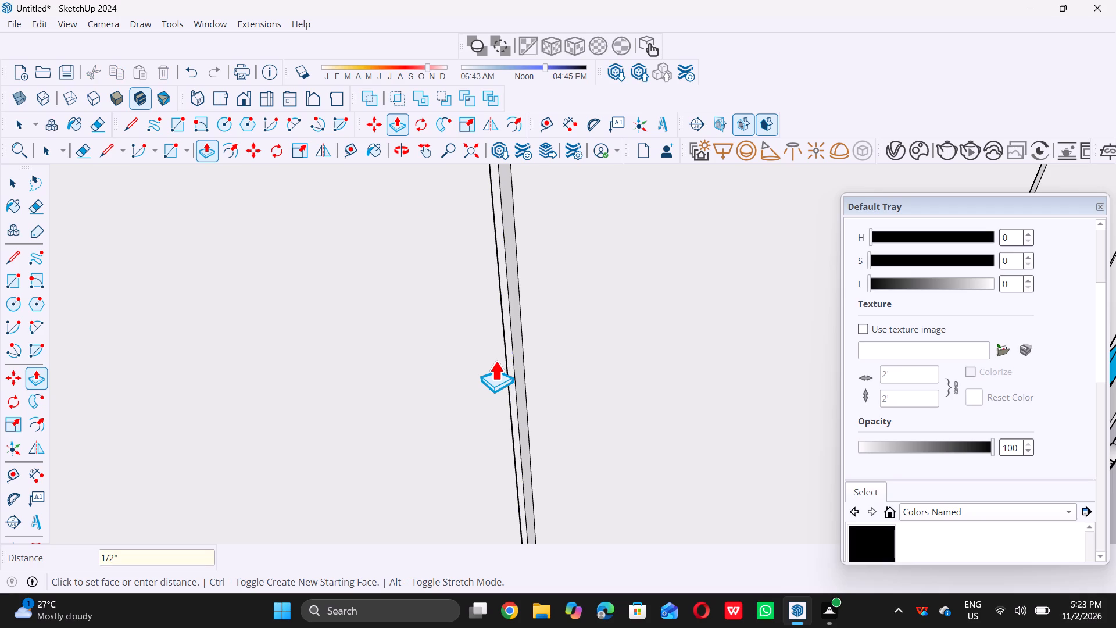
key("space")
Push the left-hand pier's inner-edge joint strip, beside the second band above the lowest window, 0.5" into the wall.
scroll(489, 367, "down", 17)
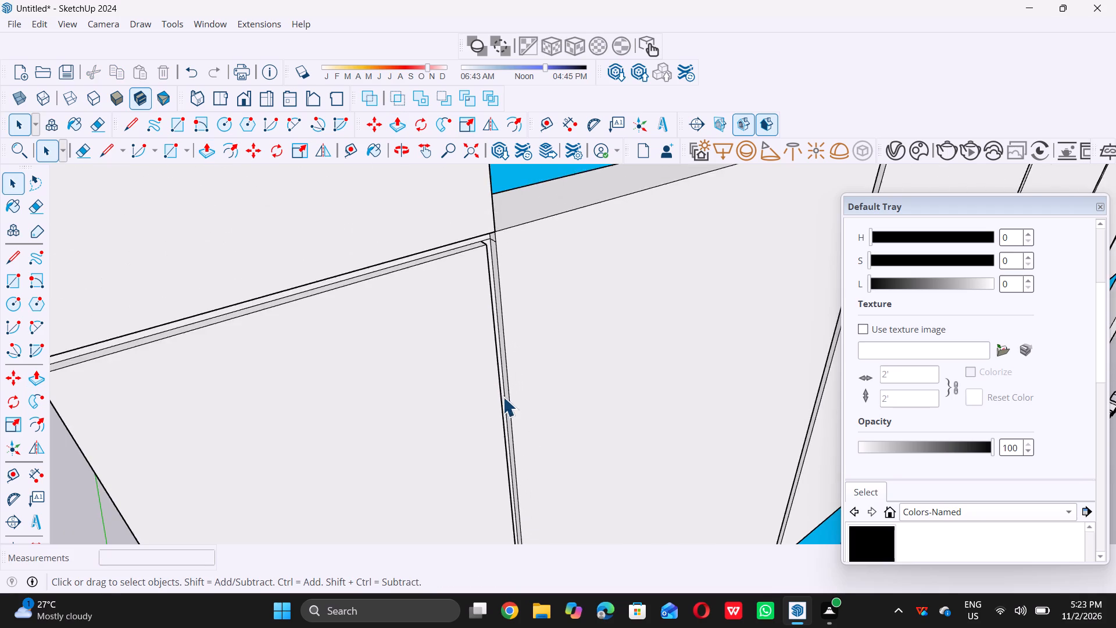
scroll(503, 397, "down", 2)
scroll(516, 401, "down", 20)
scroll(516, 401, "down", 2)
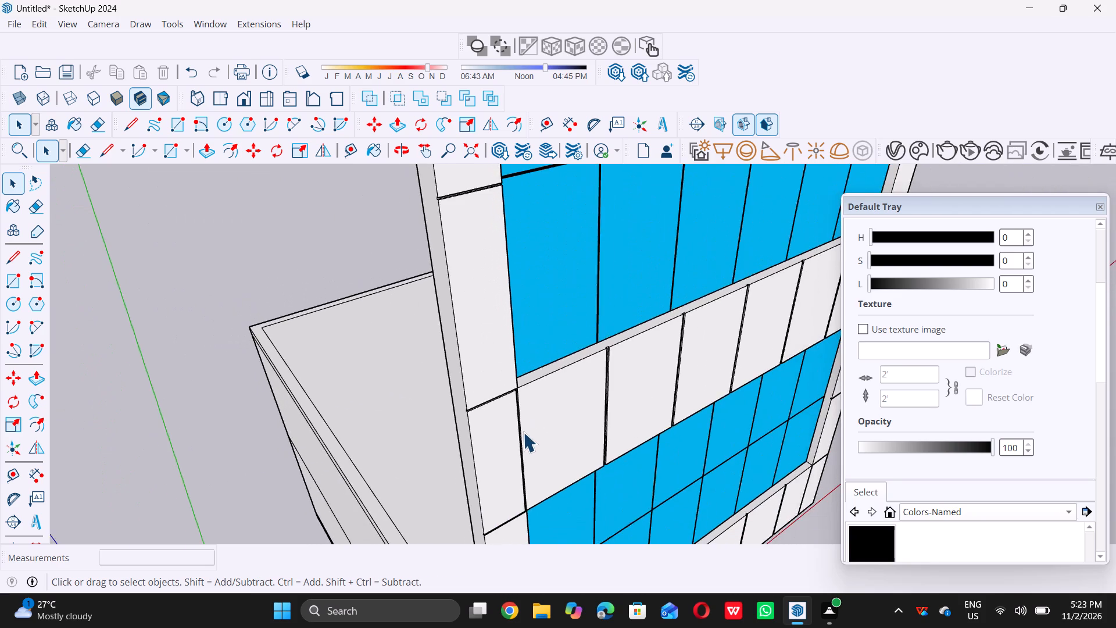
scroll(523, 432, "down", 8)
scroll(520, 329, "down", 4)
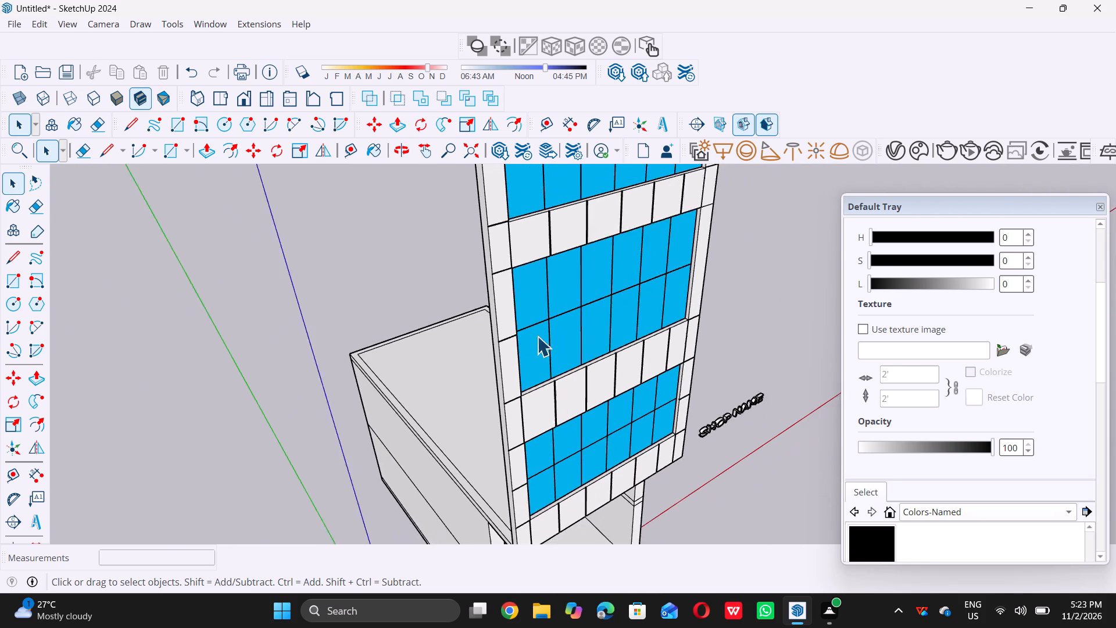
scroll(500, 231, "up", 12)
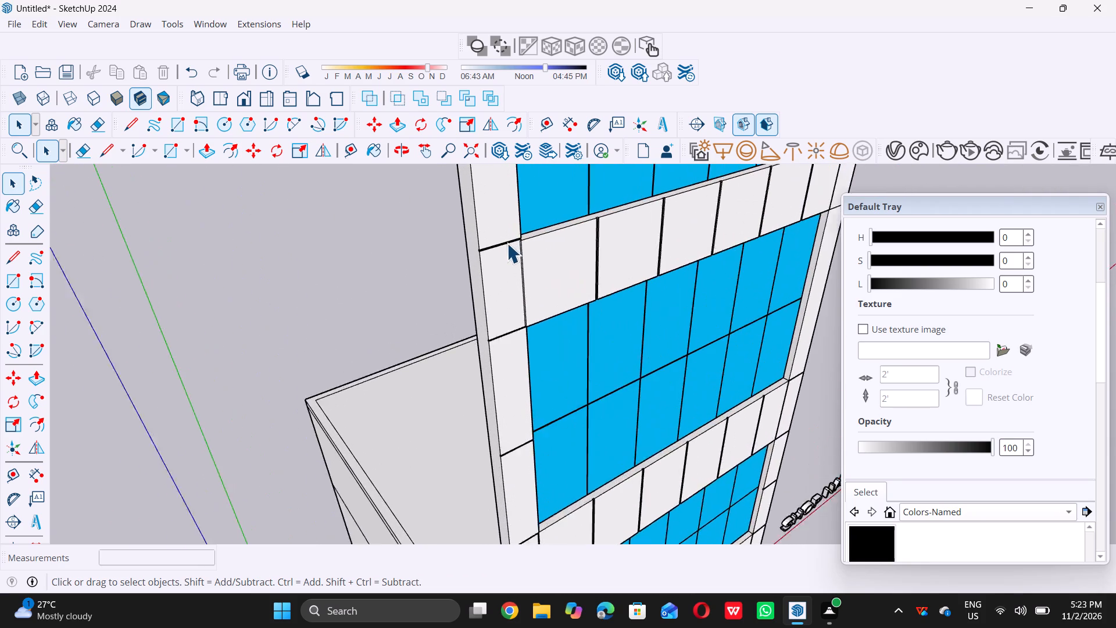
scroll(507, 243, "up", 13)
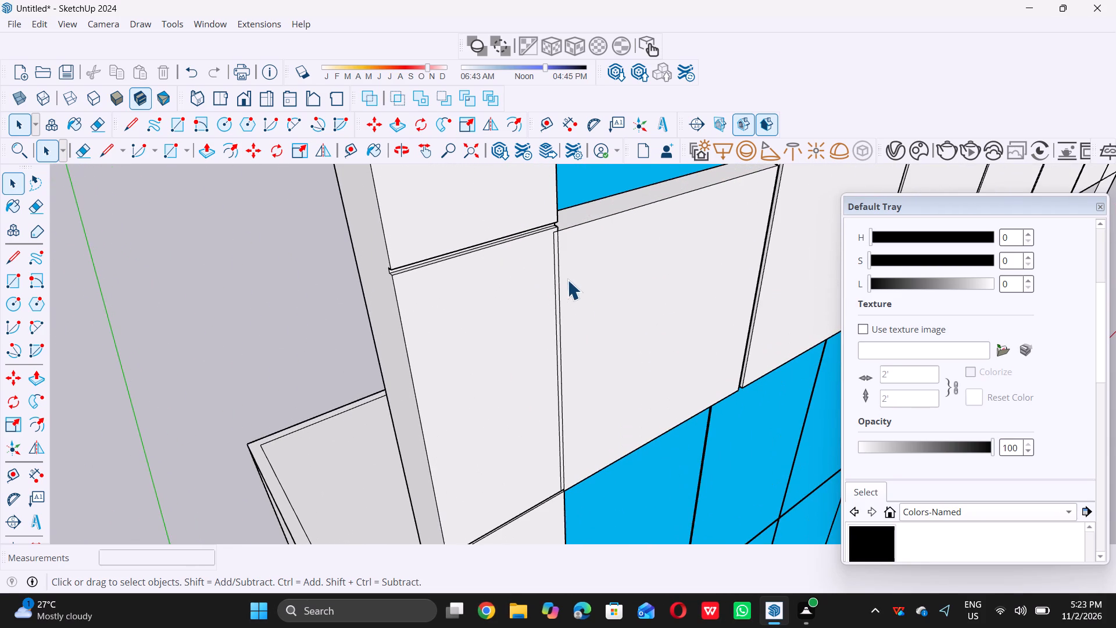
scroll(559, 281, "up", 9)
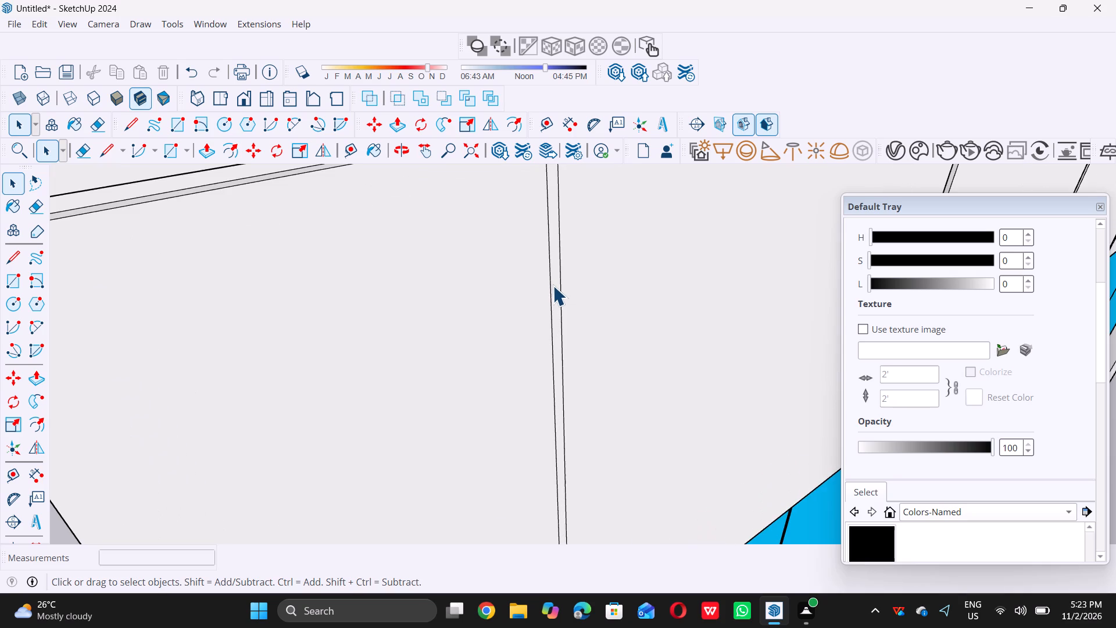
double_click(553, 284)
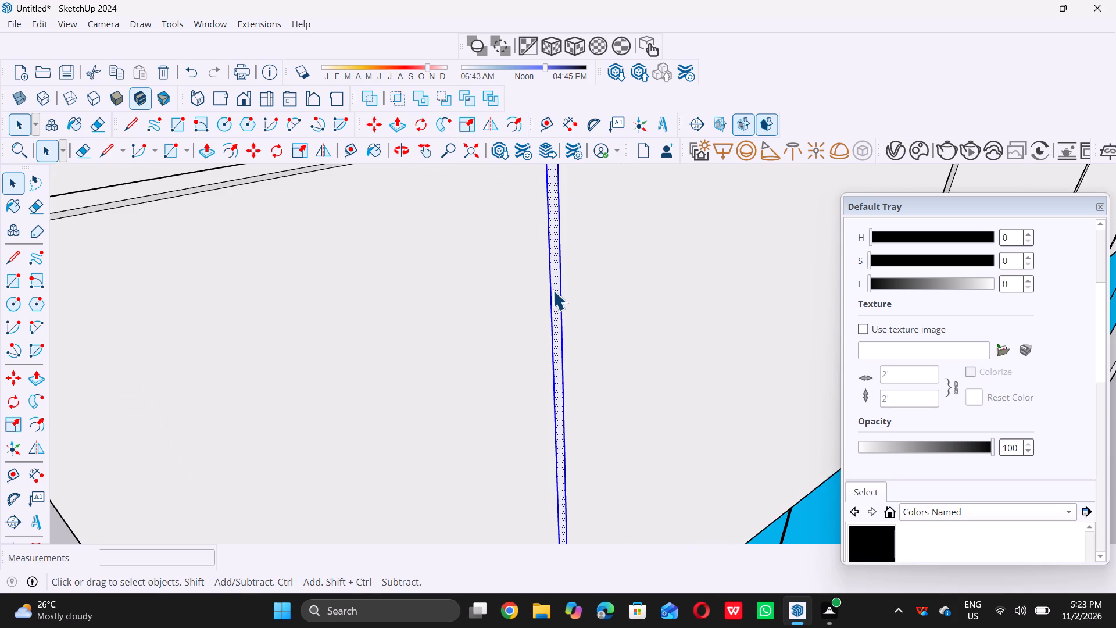
key("p")
left_click(553, 291)
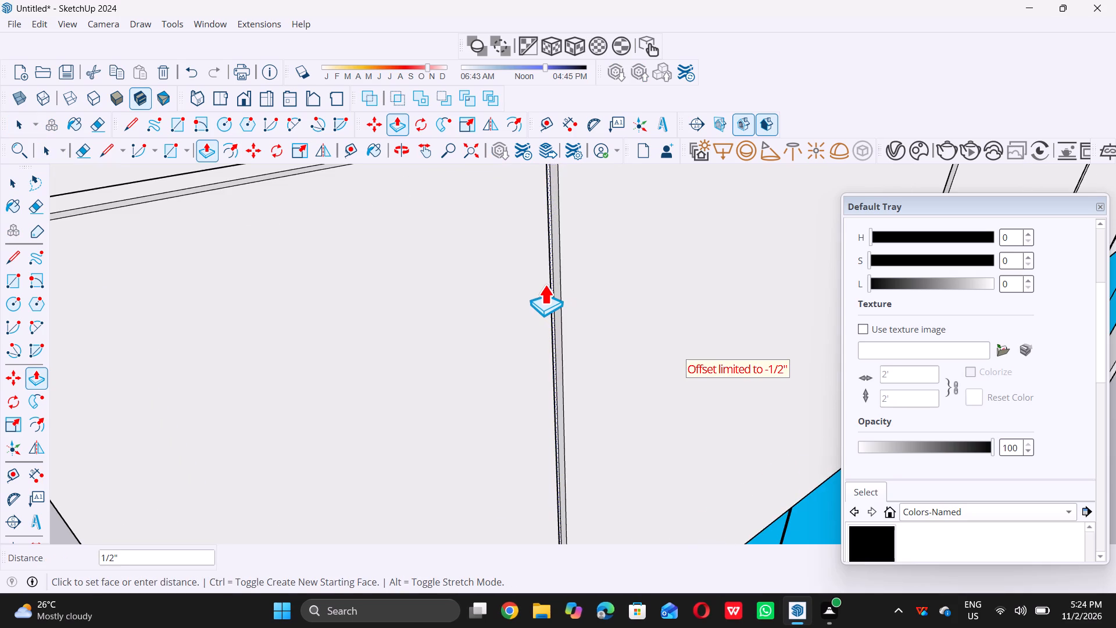
type("0.5")
key("shift+quotedbl")
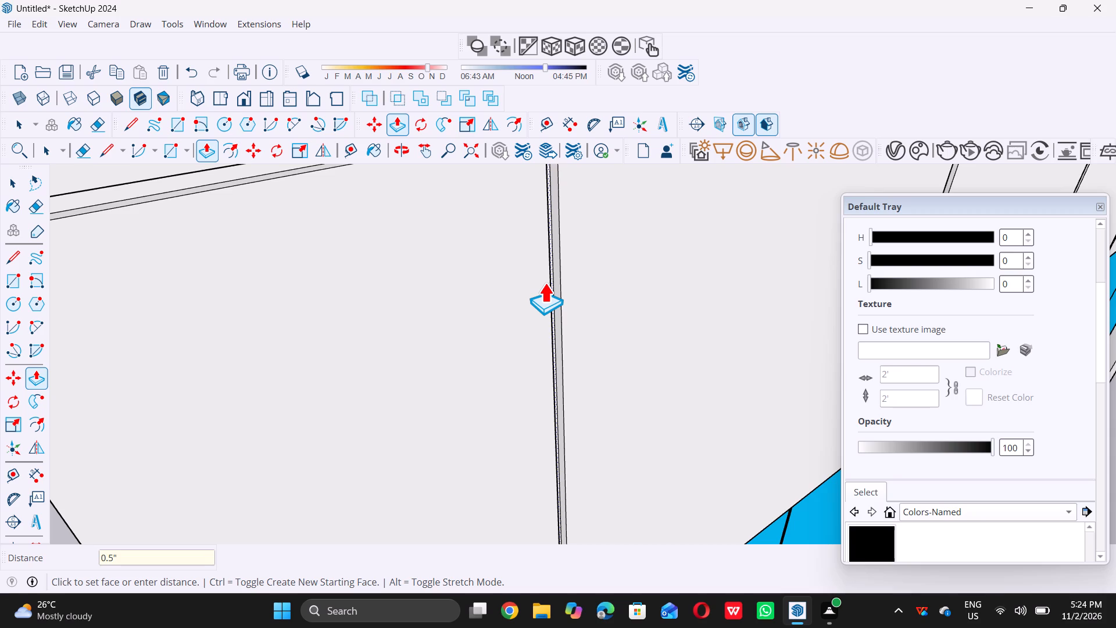
key("Return")
key("space")
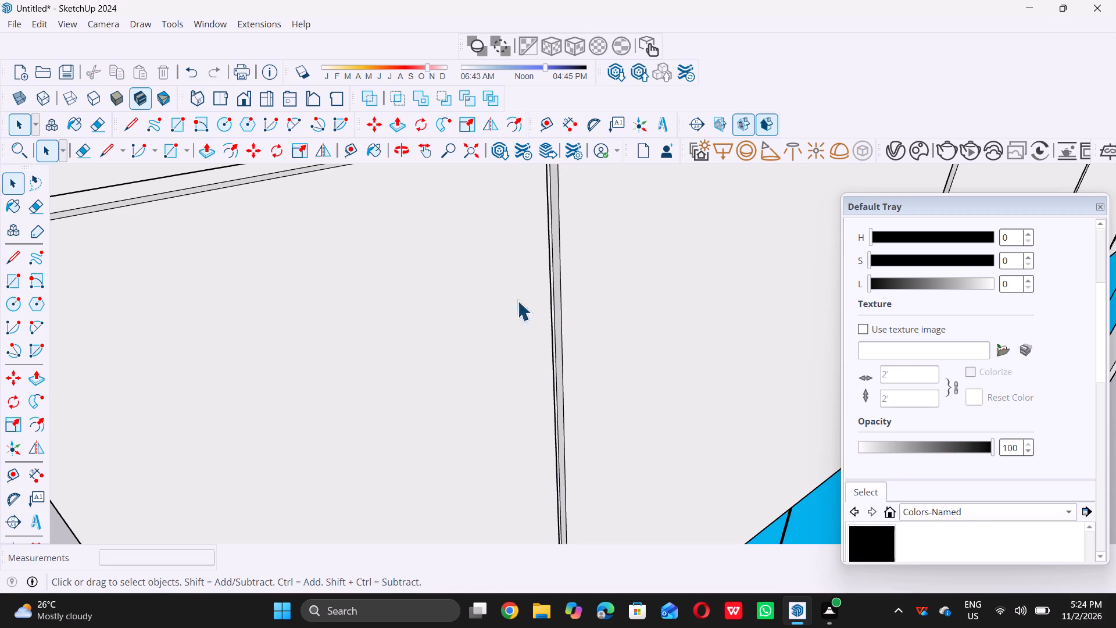
Push the right-hand pier's inner-edge joint strip, beside the second band above the lowest window, 0.5" into the wall.
scroll(405, 352, "down", 15)
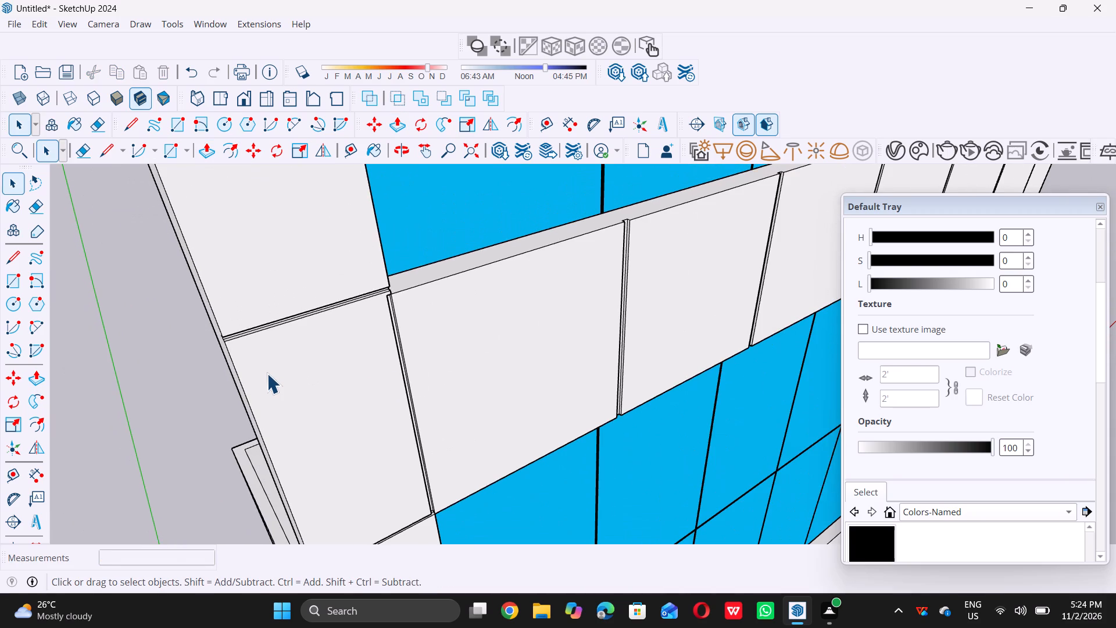
scroll(265, 376, "down", 11)
scroll(501, 273, "up", 3)
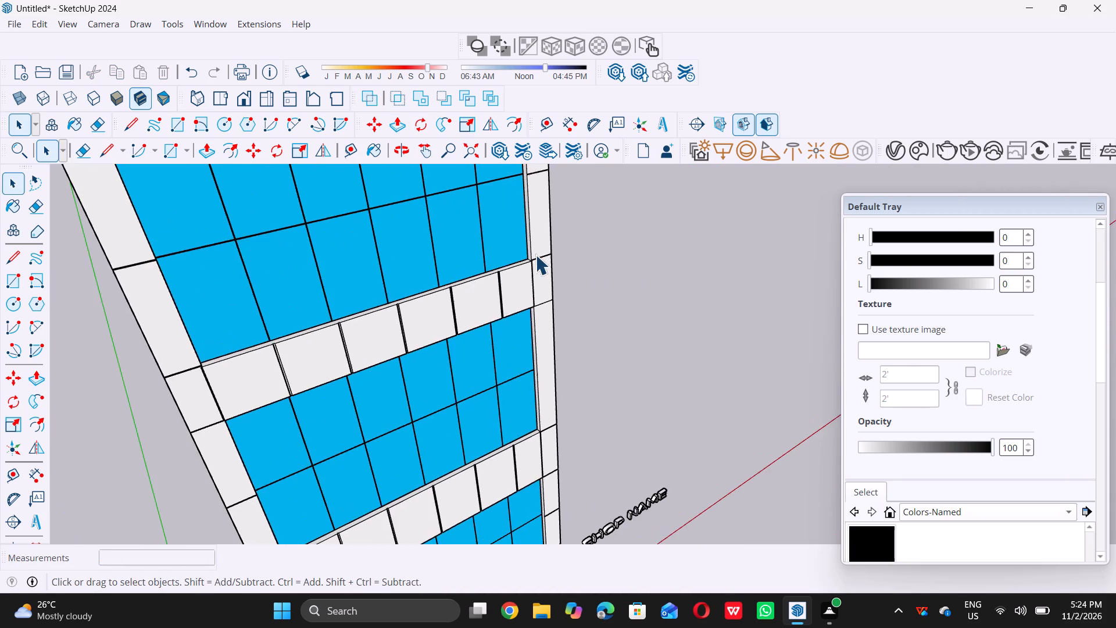
scroll(535, 255, "up", 20)
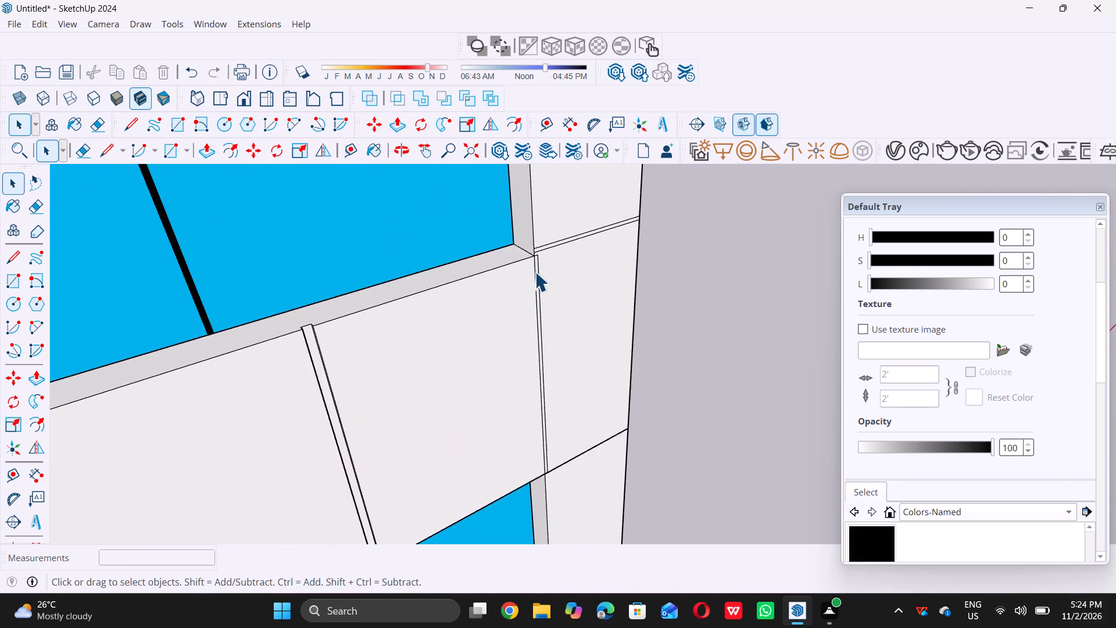
scroll(534, 280, "up", 12)
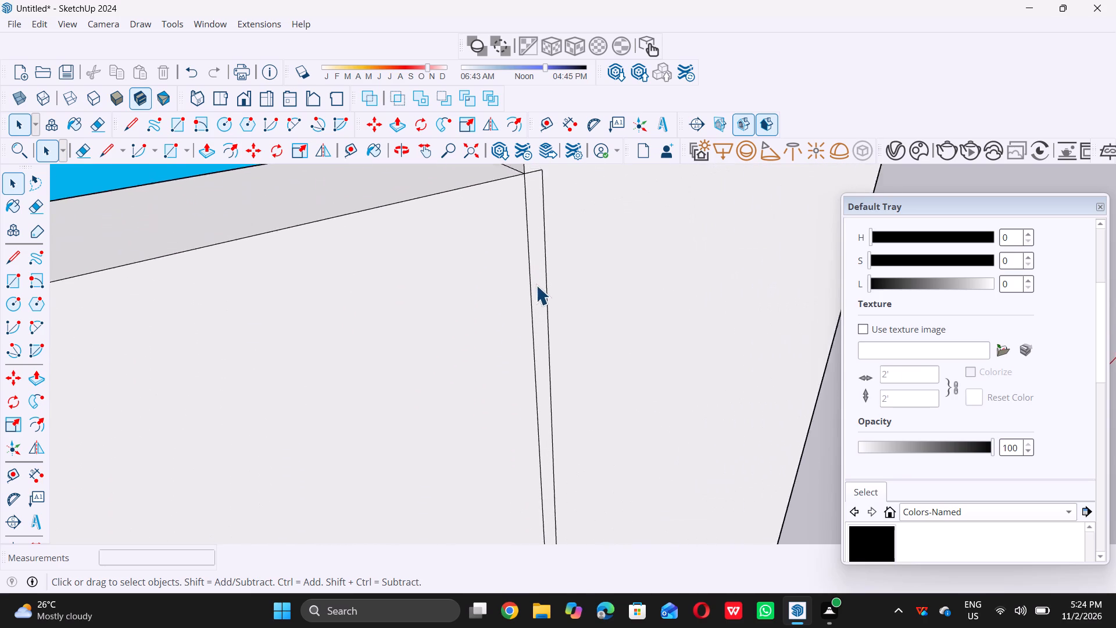
double_click(538, 281)
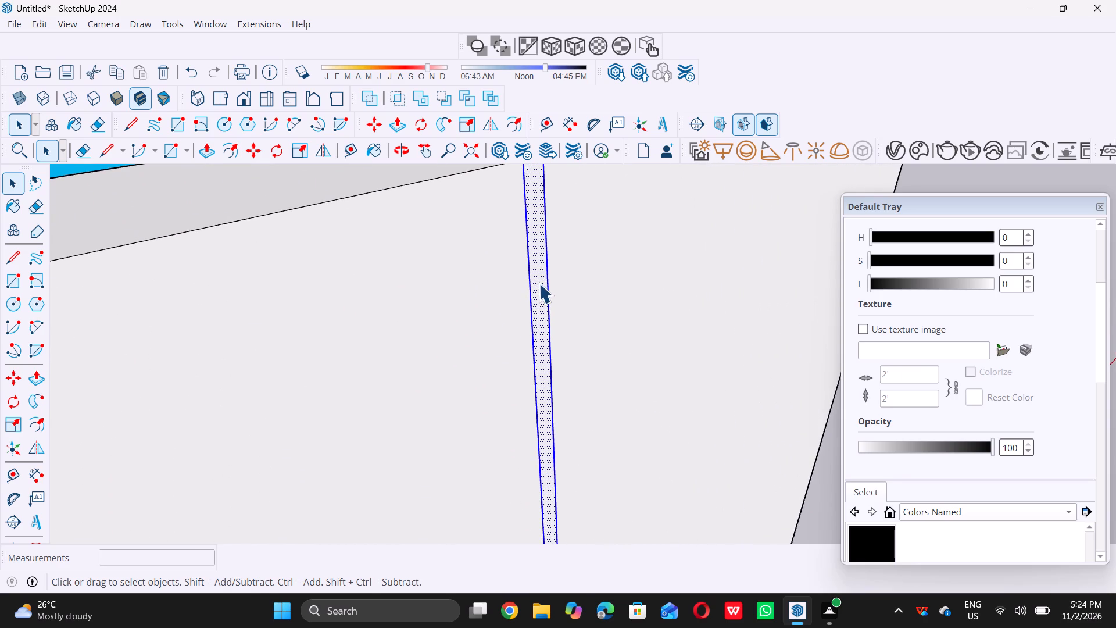
key("p")
left_click(536, 284)
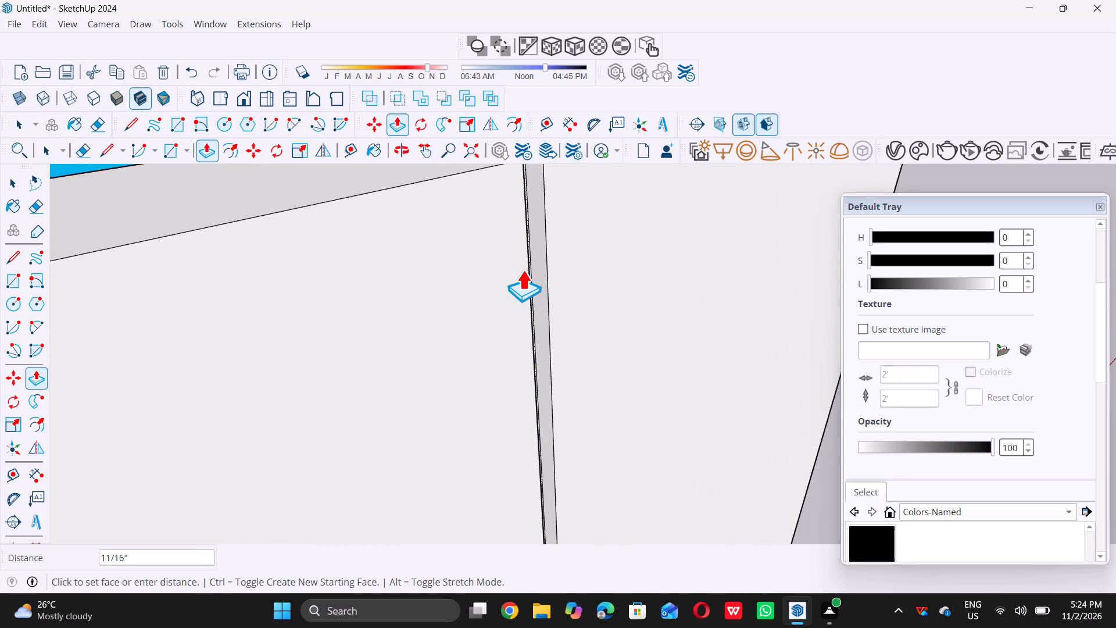
type("0.5")
key("shift+quotedbl")
key("Return")
key("space")
Push the right-hand pier's horizontal joint strip, level with the top of the second band above the lowest window, 0.5" into the wall.
scroll(466, 324, "down", 4)
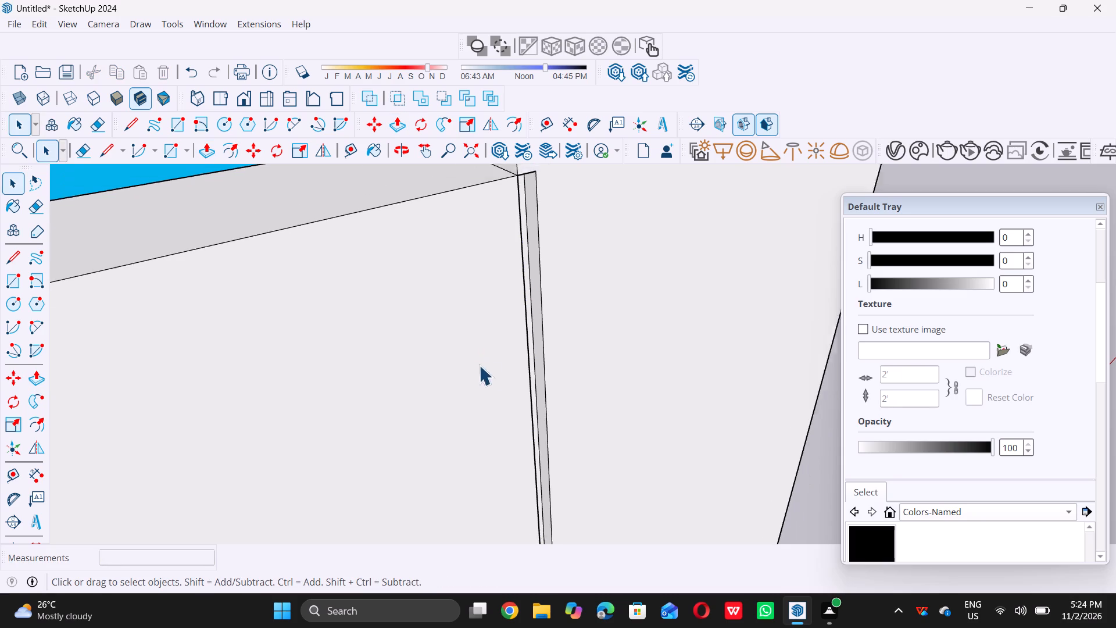
scroll(479, 365, "down", 19)
scroll(553, 337, "up", 3)
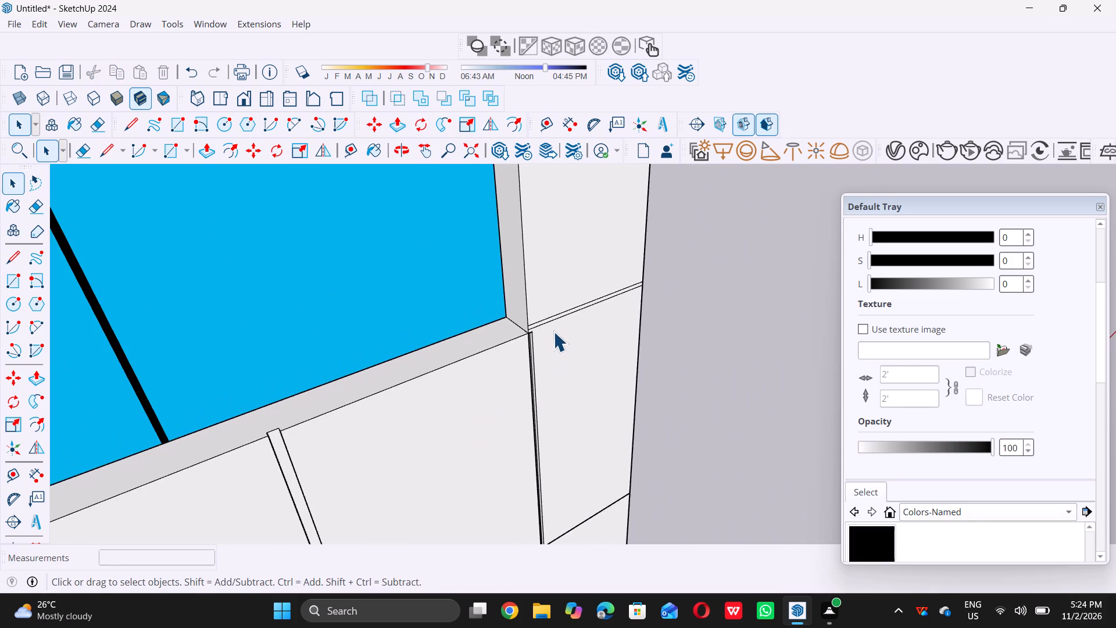
scroll(553, 331, "up", 7)
scroll(501, 321, "up", 14)
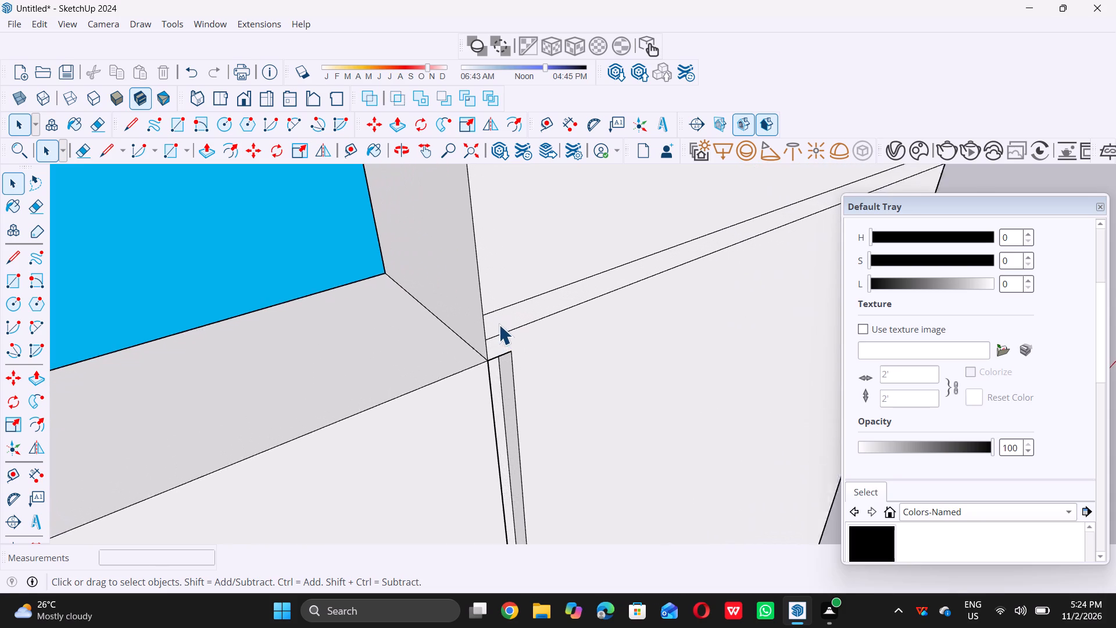
left_click(499, 324)
key("p")
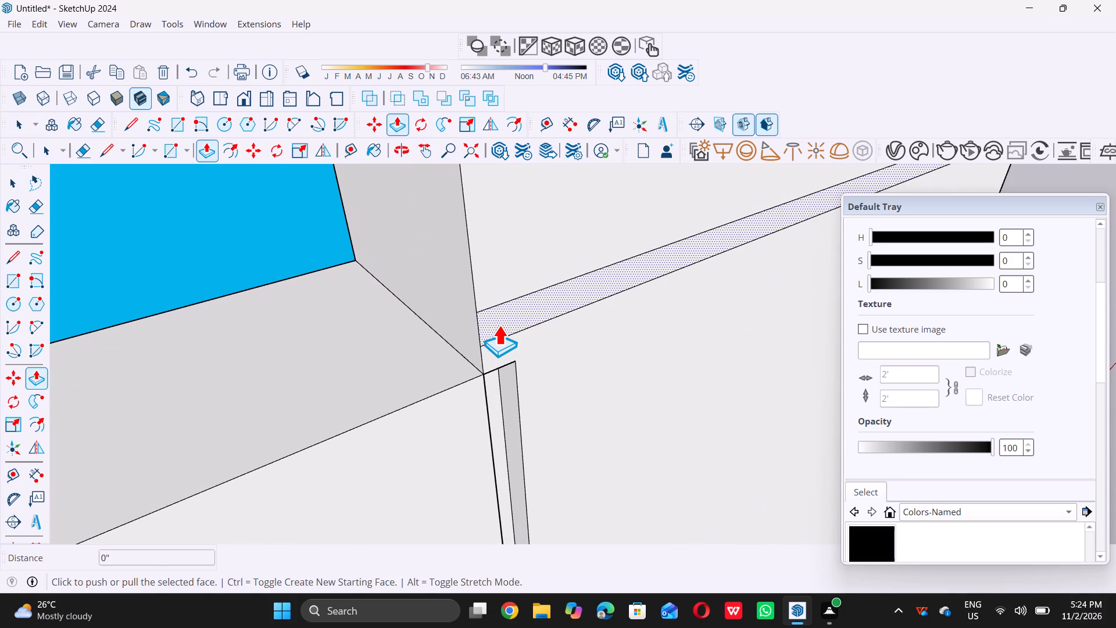
left_click(499, 325)
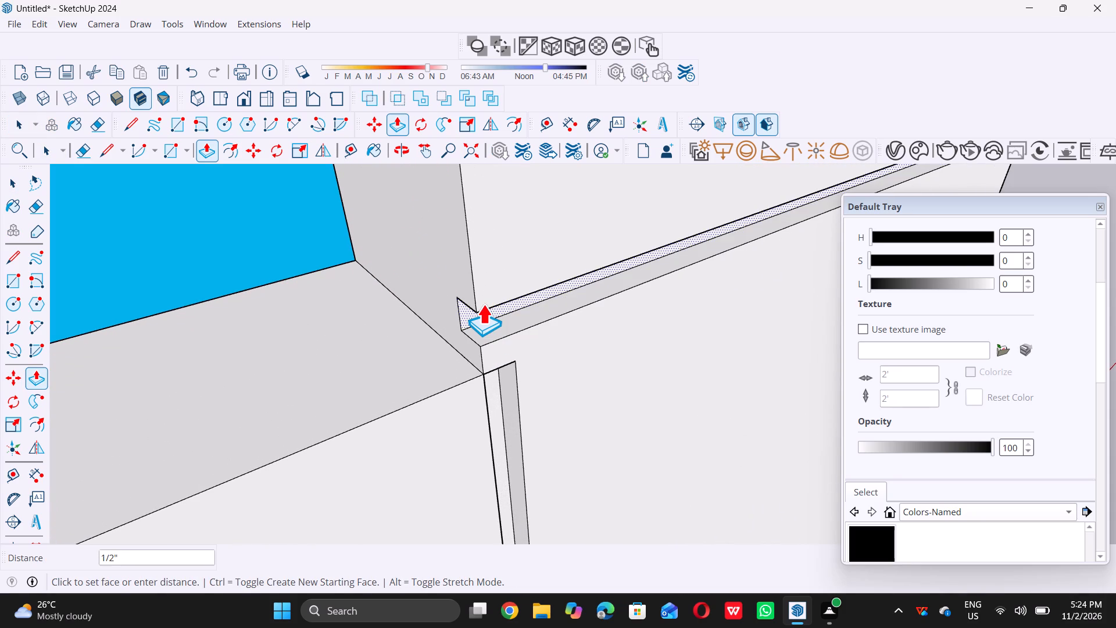
type("0.5")
key("shift+quotedbl")
key("Return")
key("space")
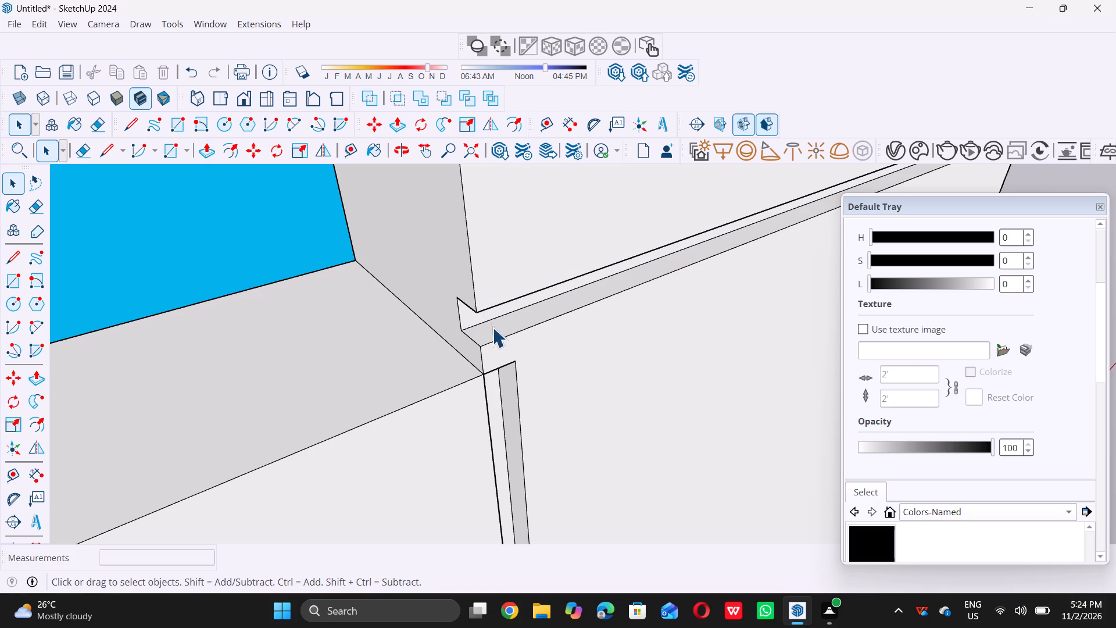
Push the right-hand pier's horizontal joint strip, level with the uppermost window's middle crossbar, 0.5" into the wall.
scroll(502, 333, "down", 20)
scroll(502, 333, "down", 6)
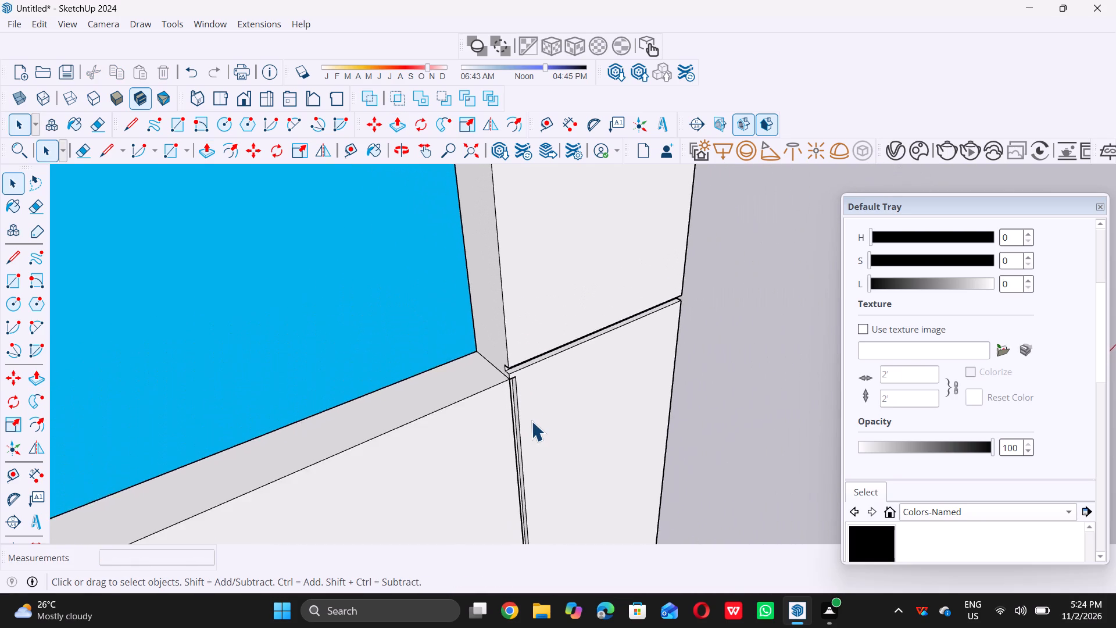
scroll(531, 421, "down", 20)
scroll(531, 421, "down", 6)
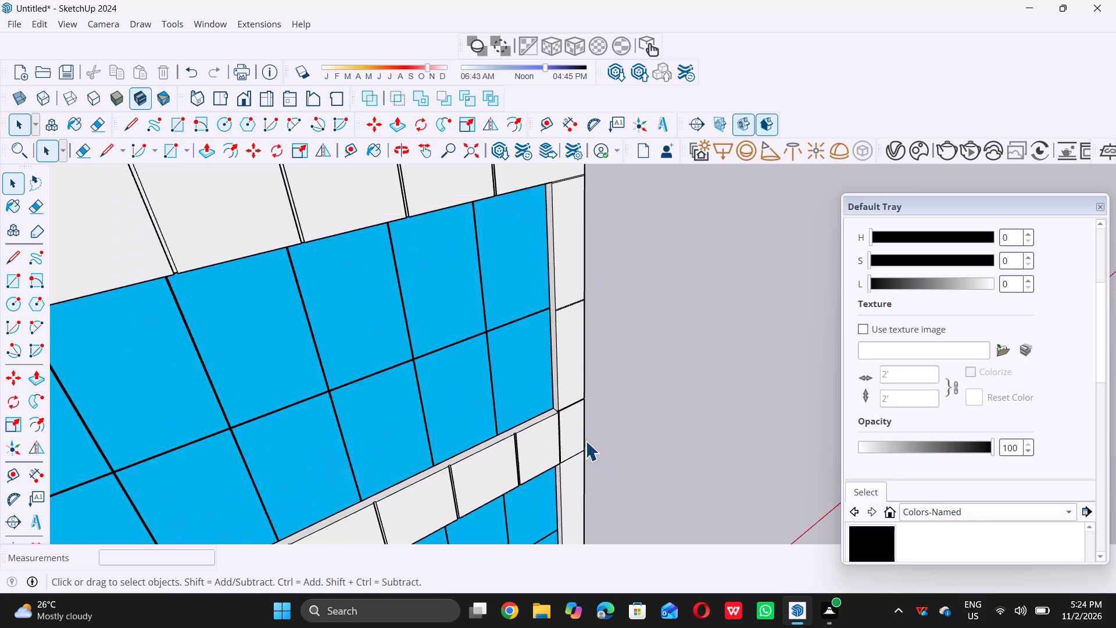
scroll(585, 441, "down", 3)
scroll(572, 374, "up", 19)
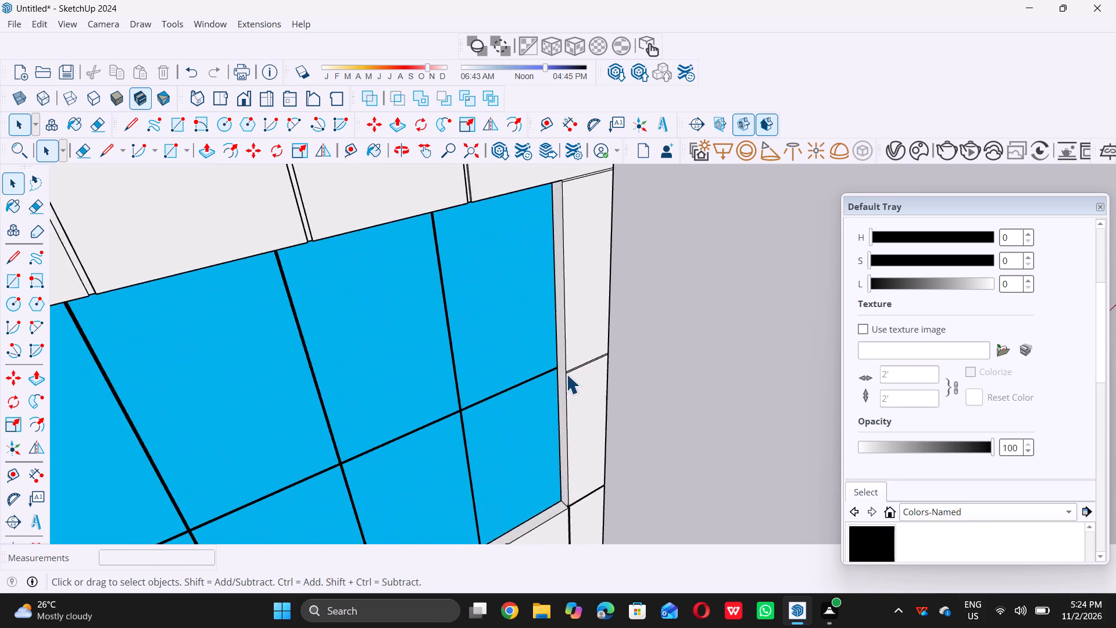
scroll(566, 374, "up", 13)
scroll(589, 365, "up", 9)
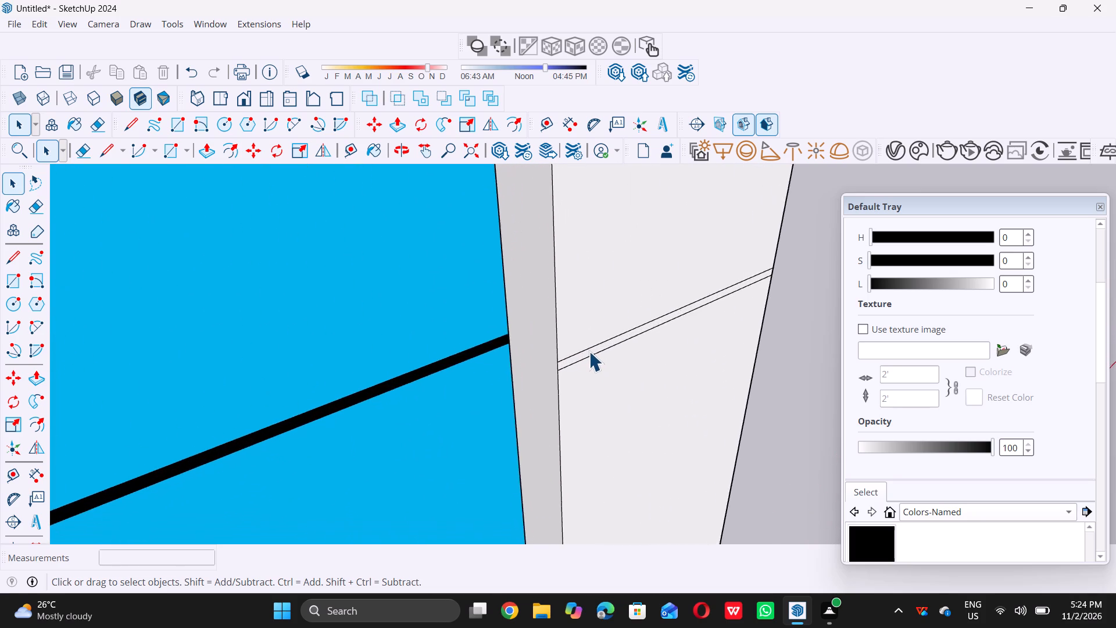
scroll(589, 351, "up", 8)
double_click(566, 370)
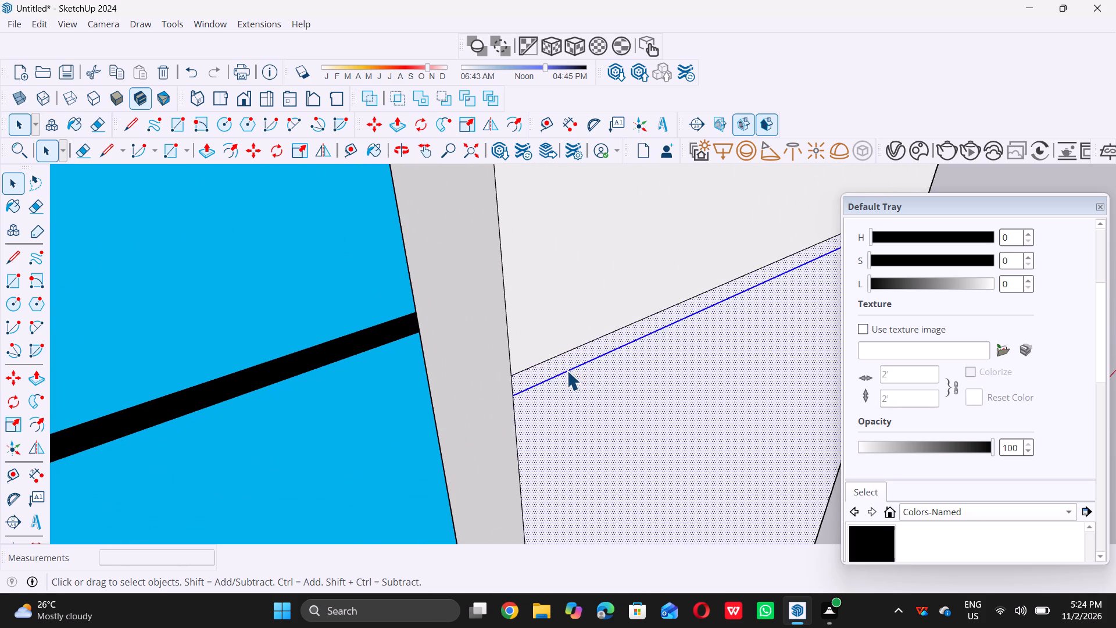
double_click(570, 360)
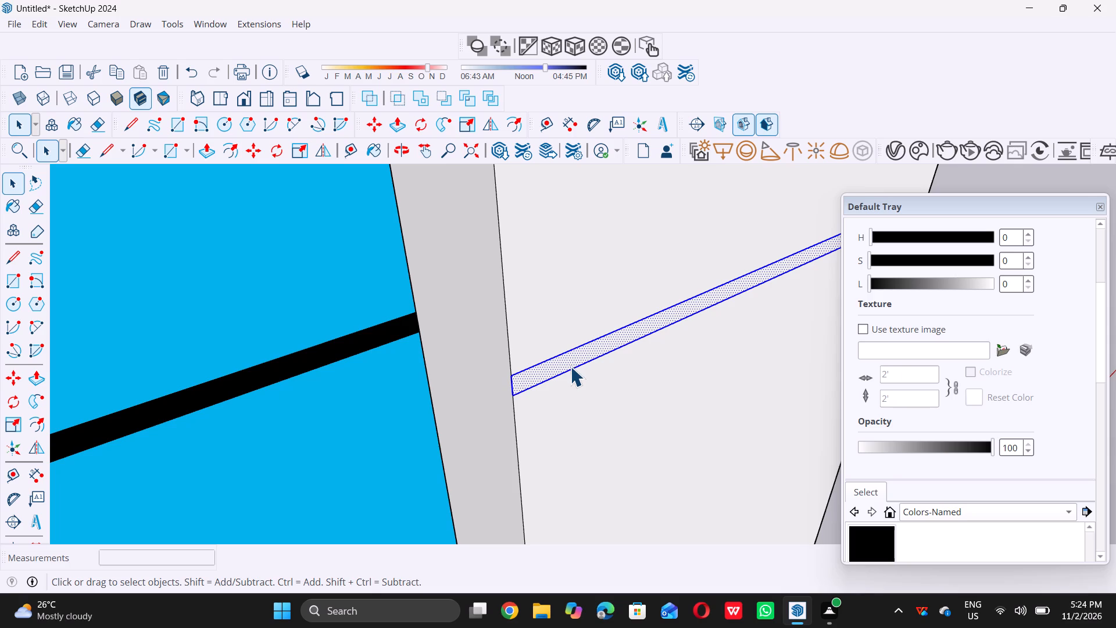
key("p")
left_click(573, 355)
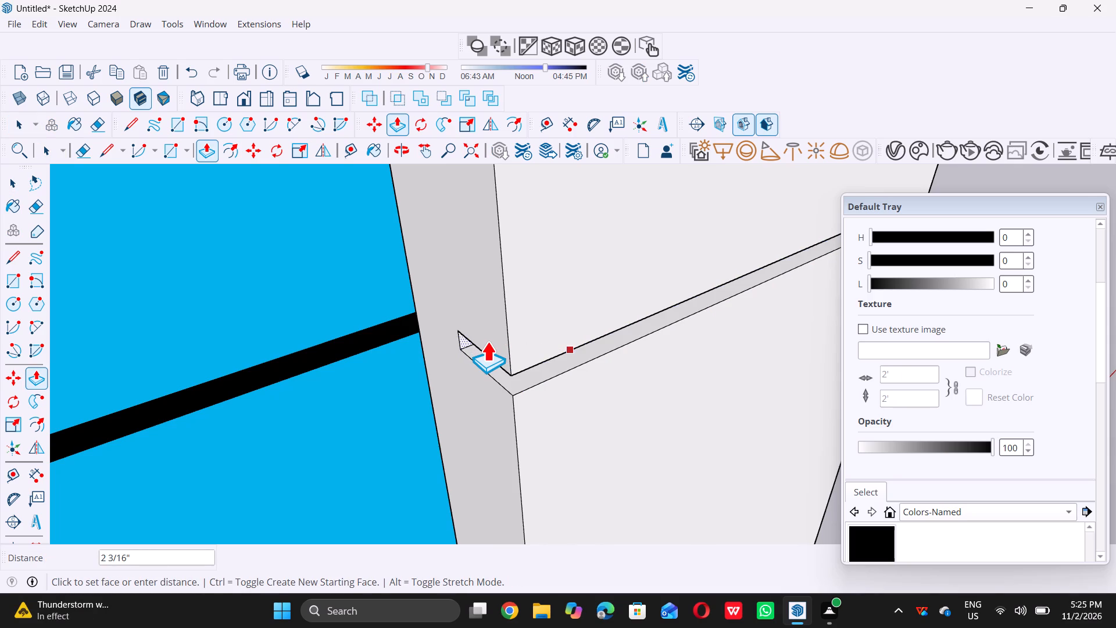
type("0.5")
key("shift+quotedbl")
key("Return")
key("space")
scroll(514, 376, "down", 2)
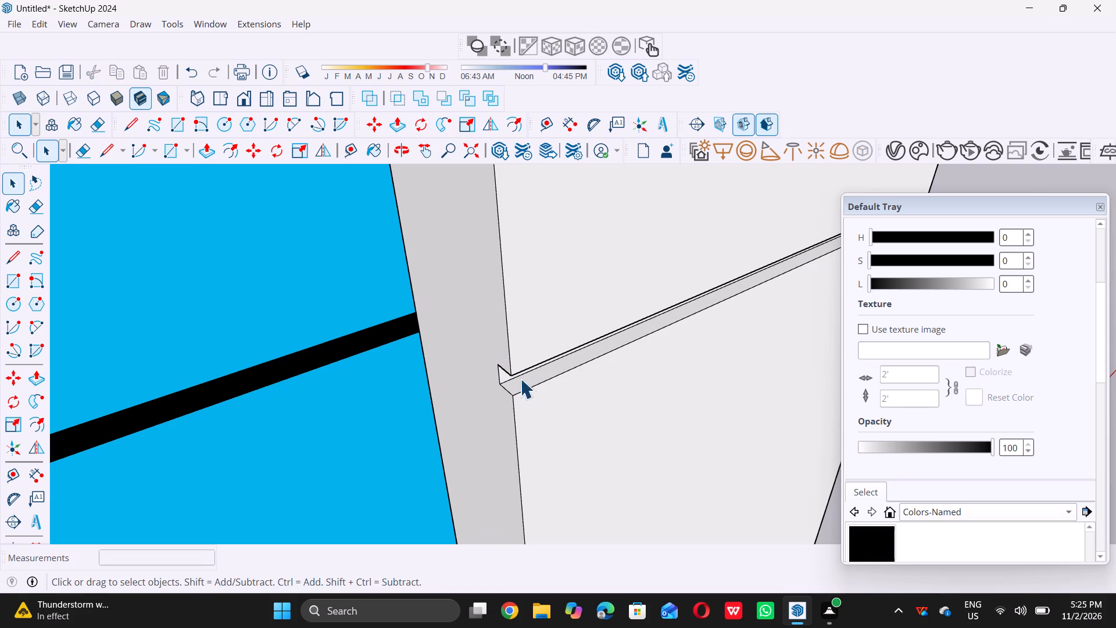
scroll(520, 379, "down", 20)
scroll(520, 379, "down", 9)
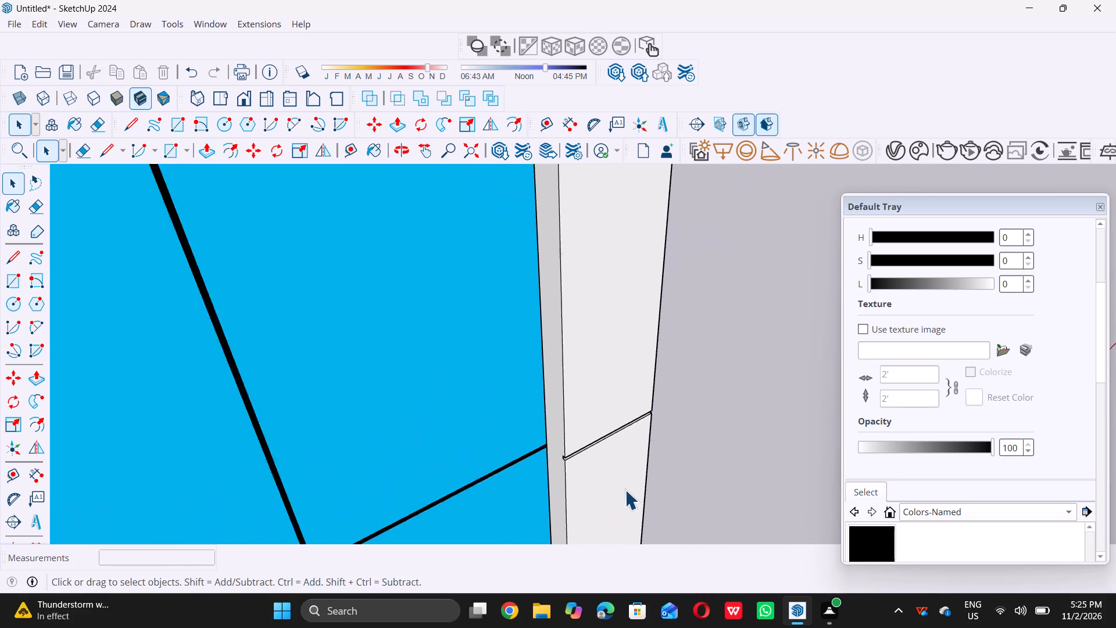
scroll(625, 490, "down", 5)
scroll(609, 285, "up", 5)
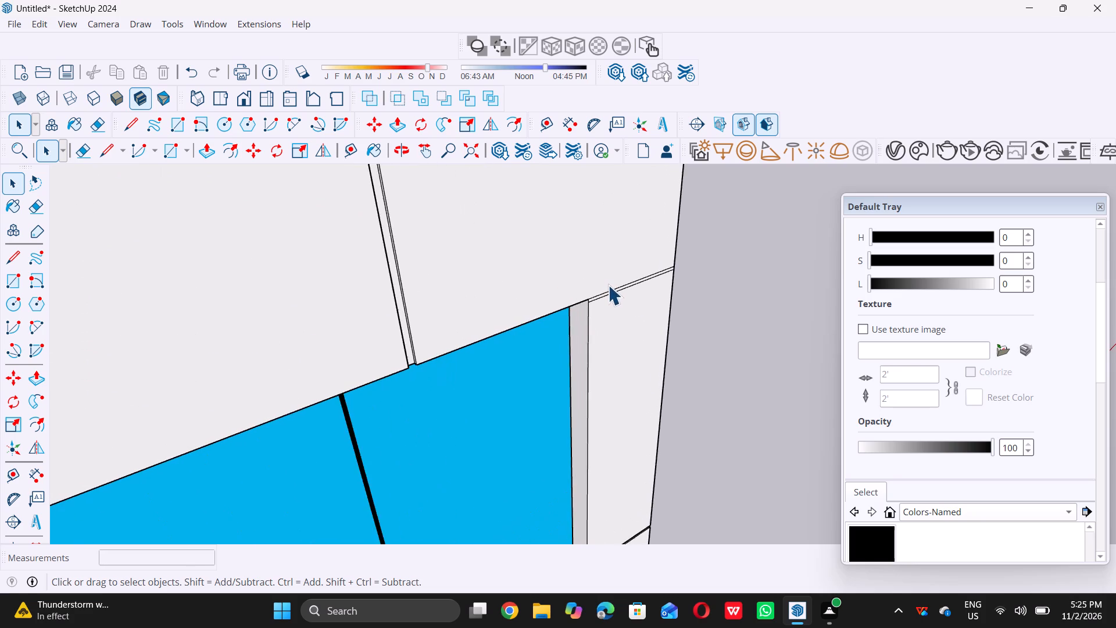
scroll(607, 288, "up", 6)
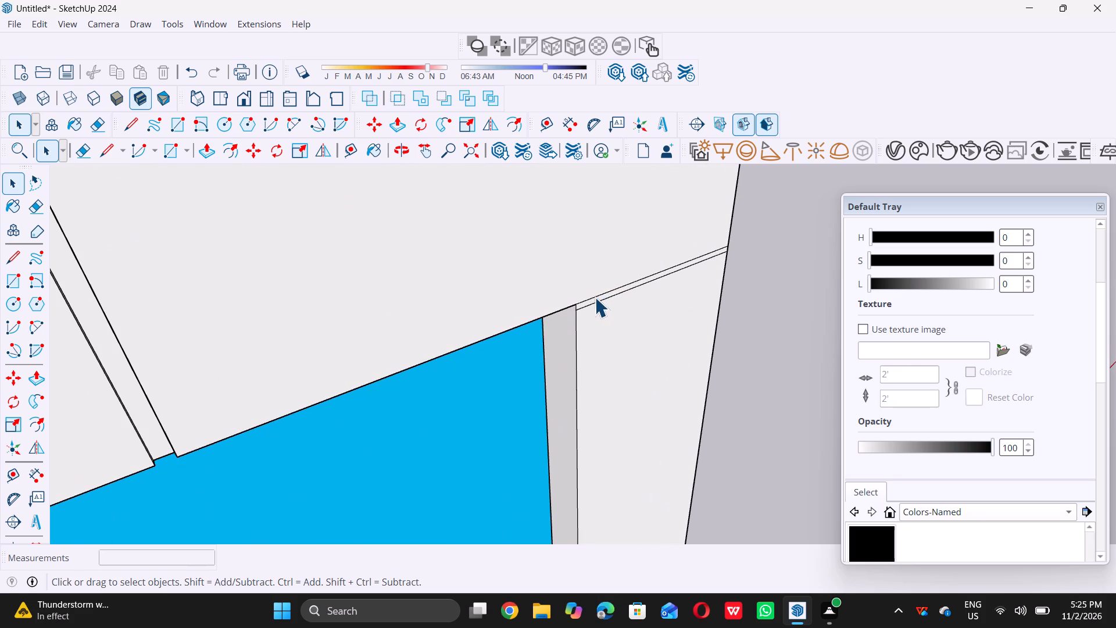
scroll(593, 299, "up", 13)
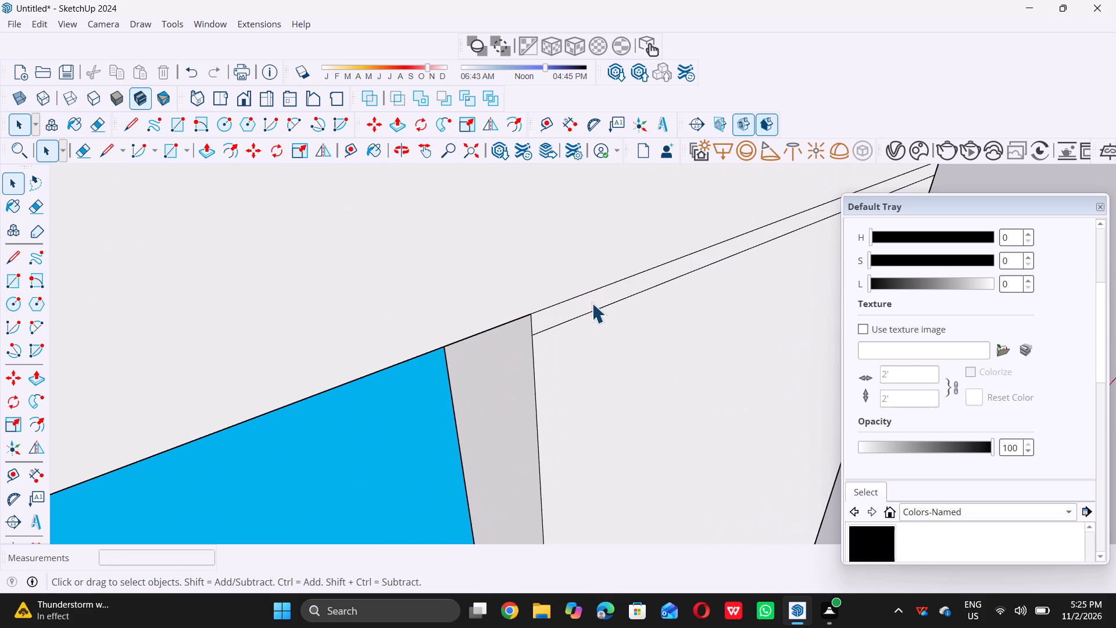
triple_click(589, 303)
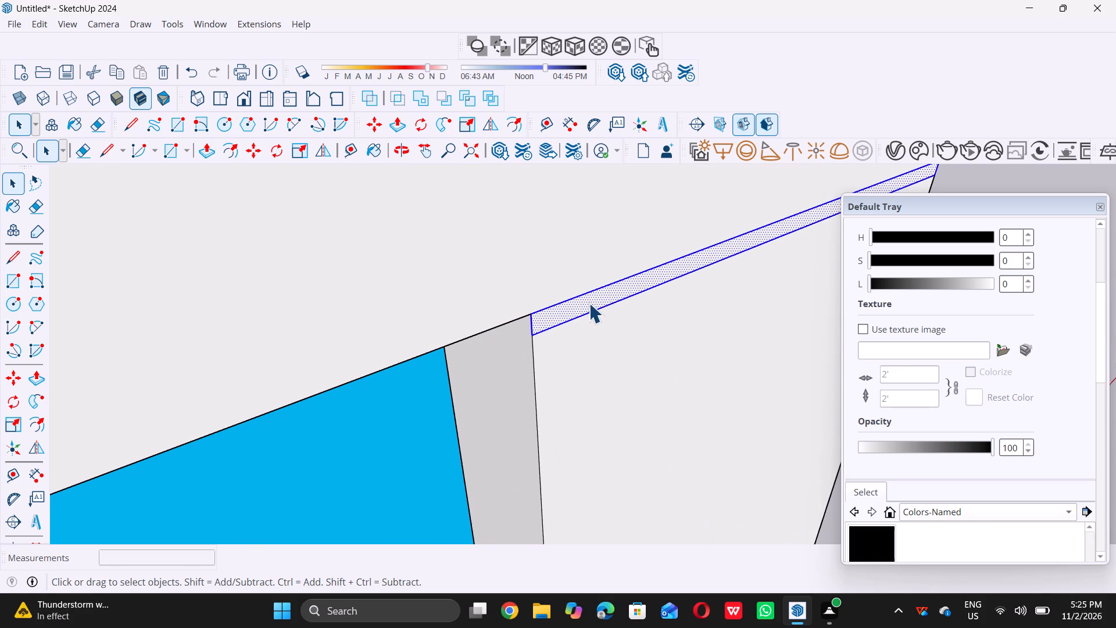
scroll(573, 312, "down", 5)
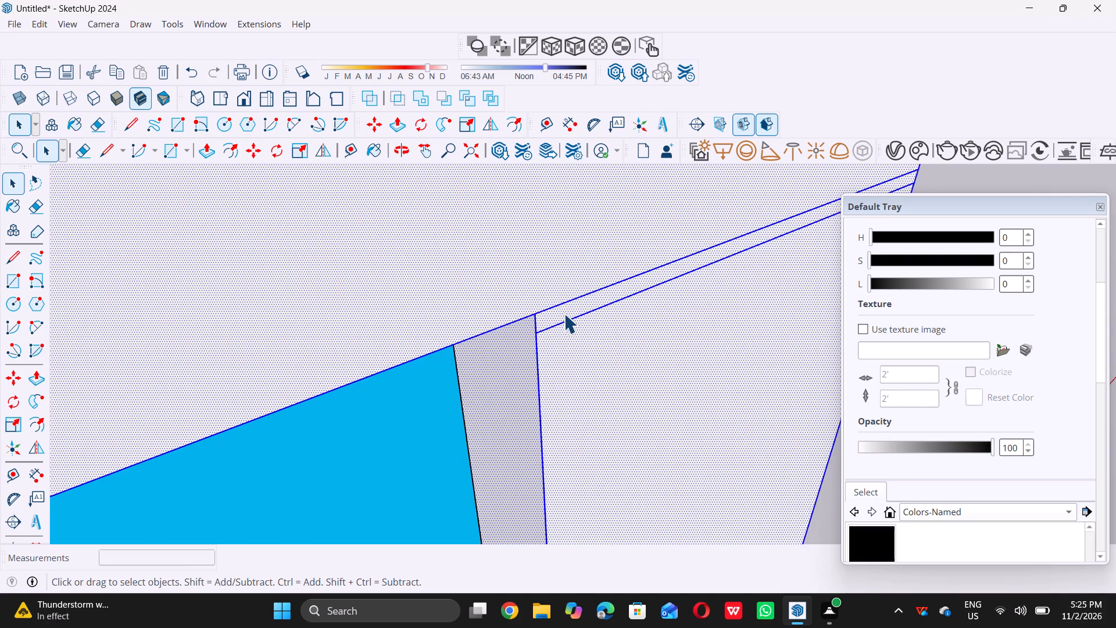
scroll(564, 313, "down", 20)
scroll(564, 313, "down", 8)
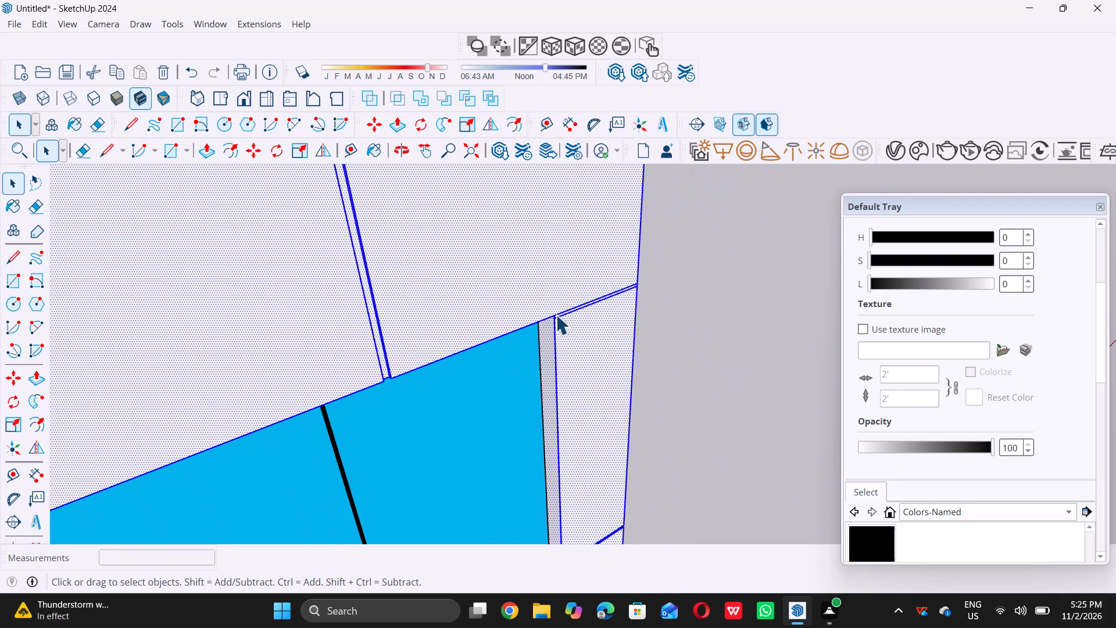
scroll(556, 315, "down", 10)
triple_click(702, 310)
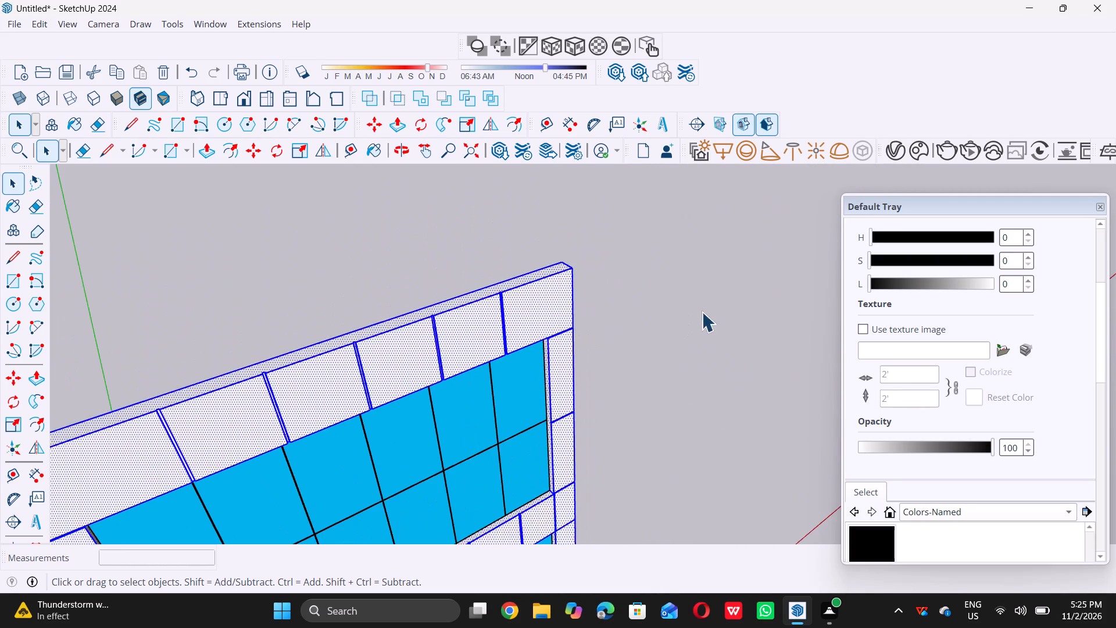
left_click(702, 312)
Push the right-hand pier's horizontal joint strip, level with the top of the uppermost window, 0.5" into the wall.
scroll(584, 343, "up", 6)
scroll(602, 326, "down", 6)
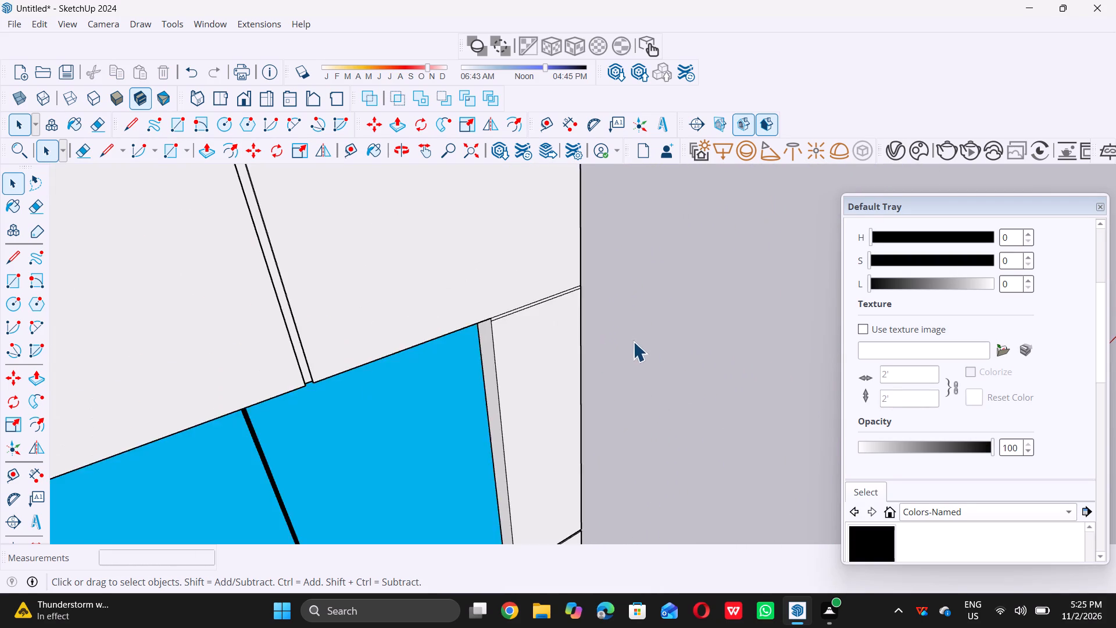
scroll(633, 341, "down", 2)
scroll(586, 319, "up", 10)
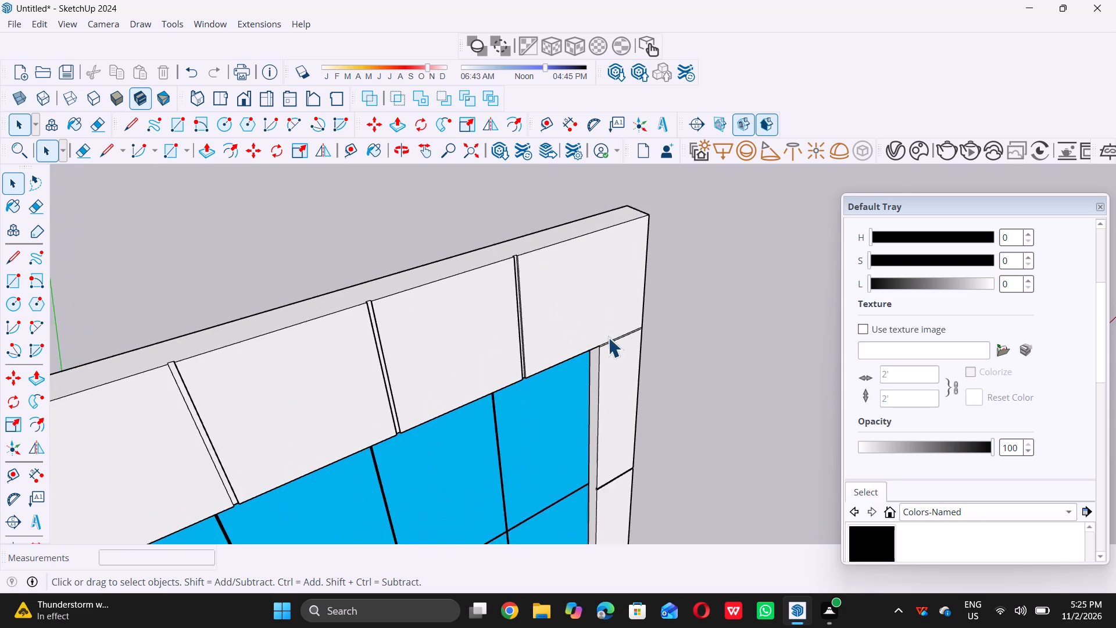
scroll(618, 338, "up", 14)
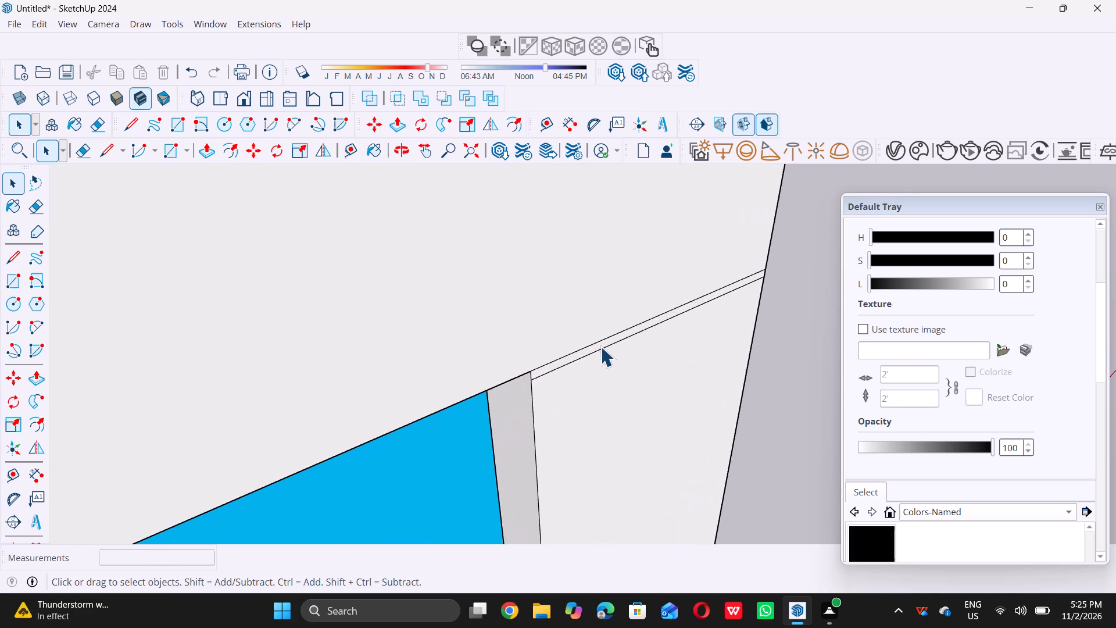
scroll(600, 347, "up", 4)
double_click(598, 345)
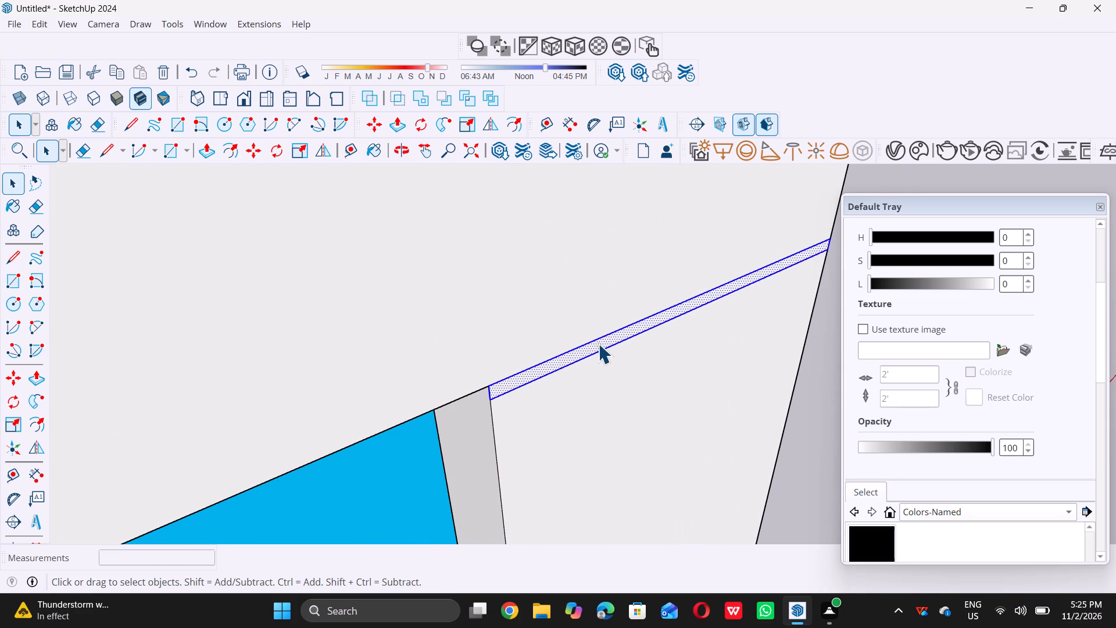
key("p")
left_click(597, 343)
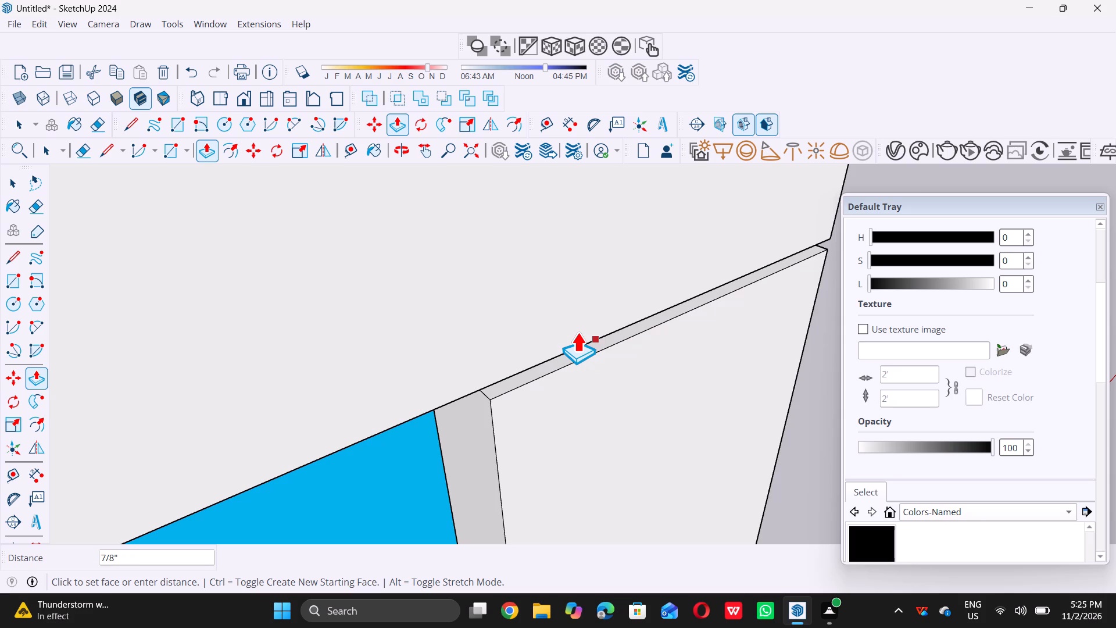
type("0.5")
key("shift+quotedbl")
key("Return")
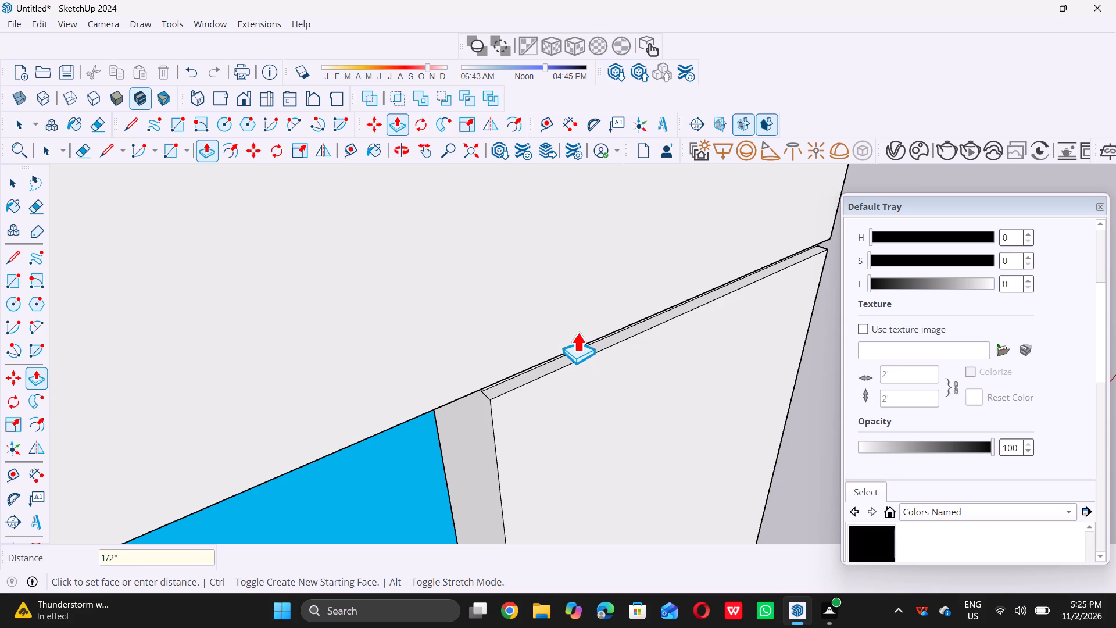
key("space")
Inspect the joints around the uppermost window, including the left-hand pier's top horizontal joint, and the tower facade as a whole.
scroll(582, 341, "down", 11)
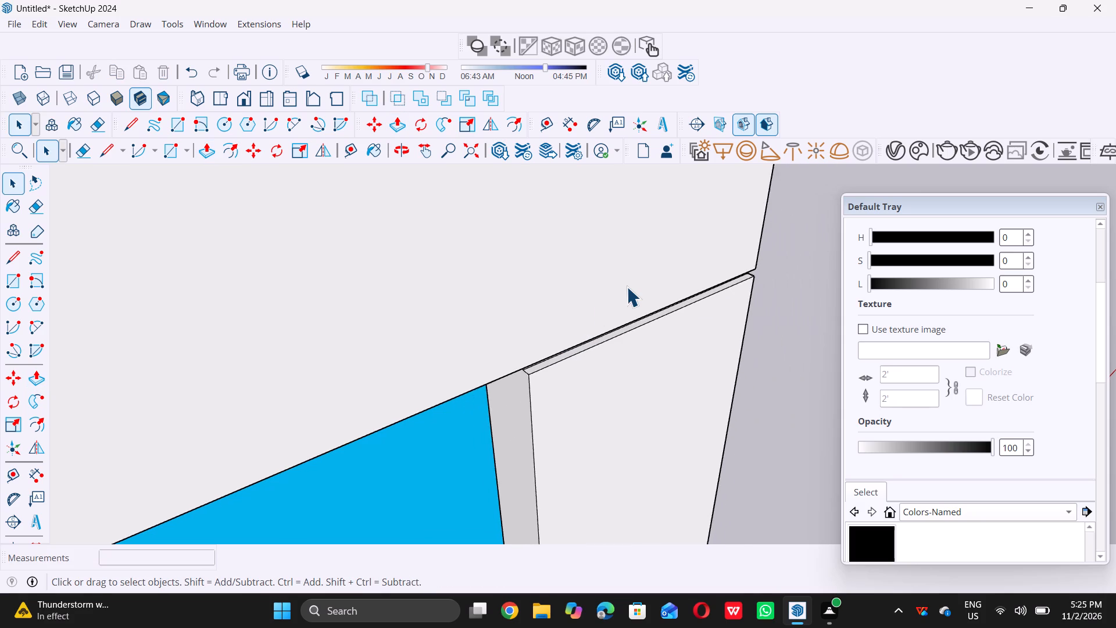
scroll(627, 287, "down", 20)
scroll(627, 287, "down", 8)
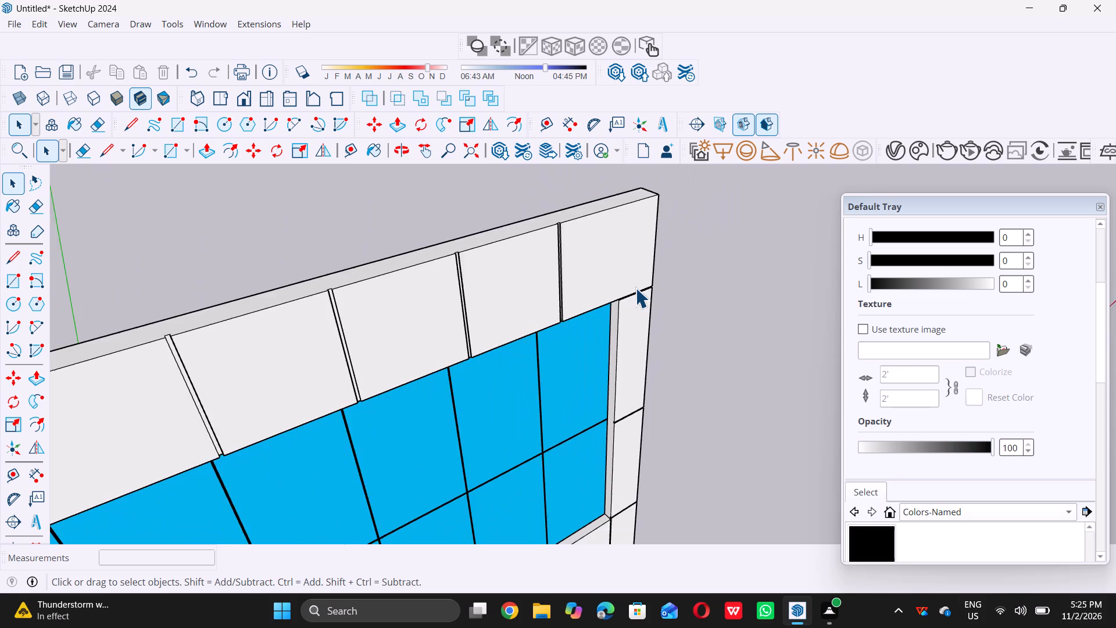
scroll(635, 288, "down", 10)
middle_click_drag(438, 405, 445, 369)
scroll(431, 363, "up", 12)
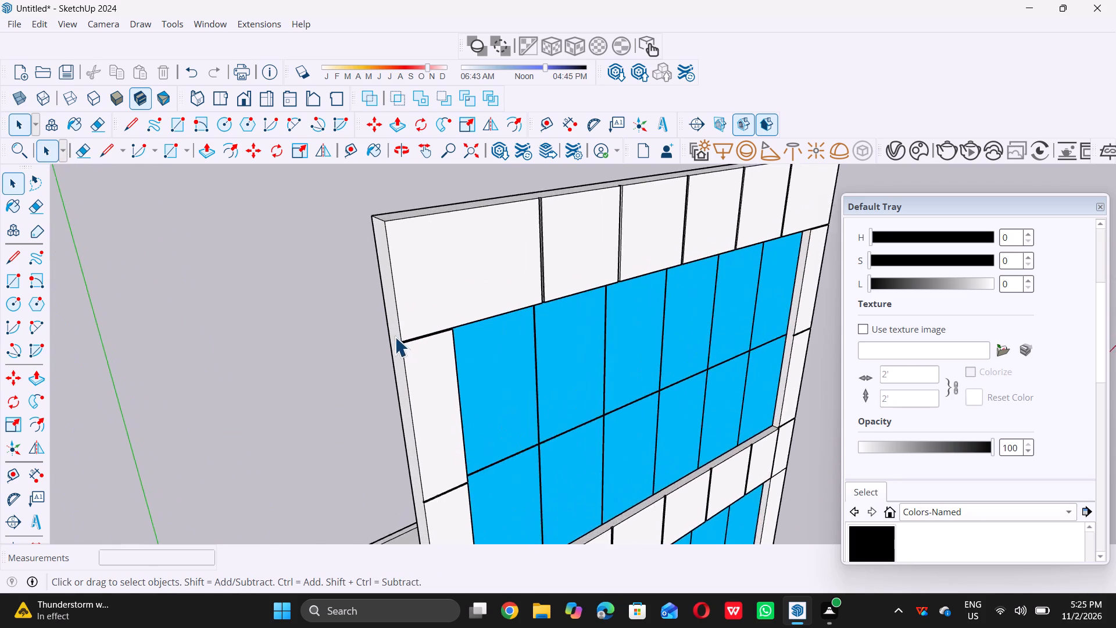
scroll(395, 337, "up", 11)
scroll(394, 354, "down", 6)
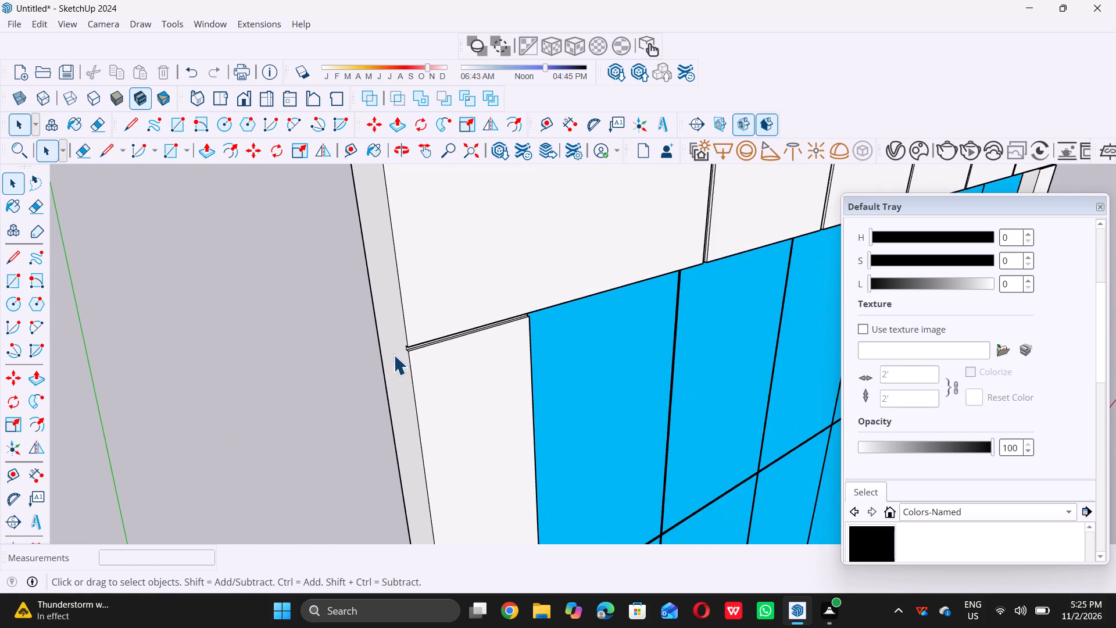
scroll(394, 355, "down", 20)
scroll(394, 355, "down", 5)
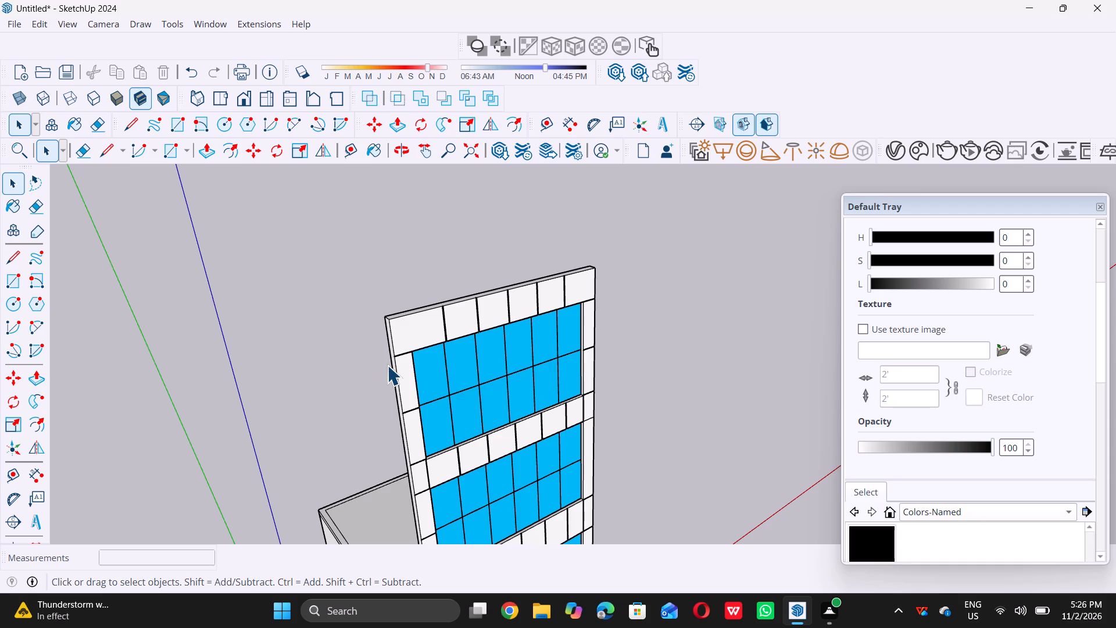
scroll(443, 336, "down", 6)
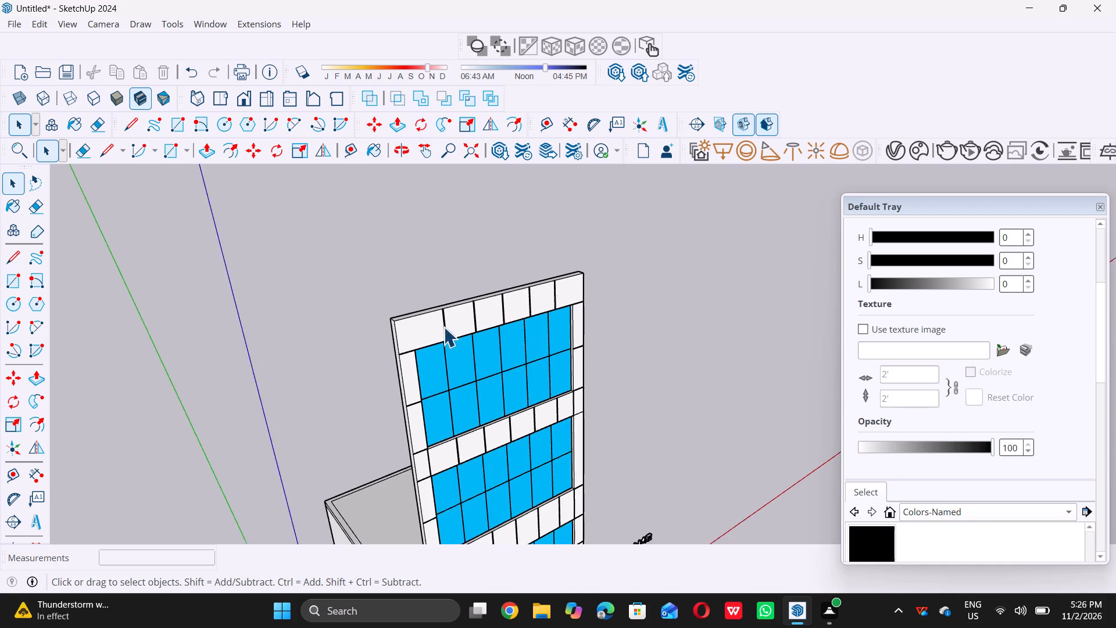
scroll(443, 311, "down", 11)
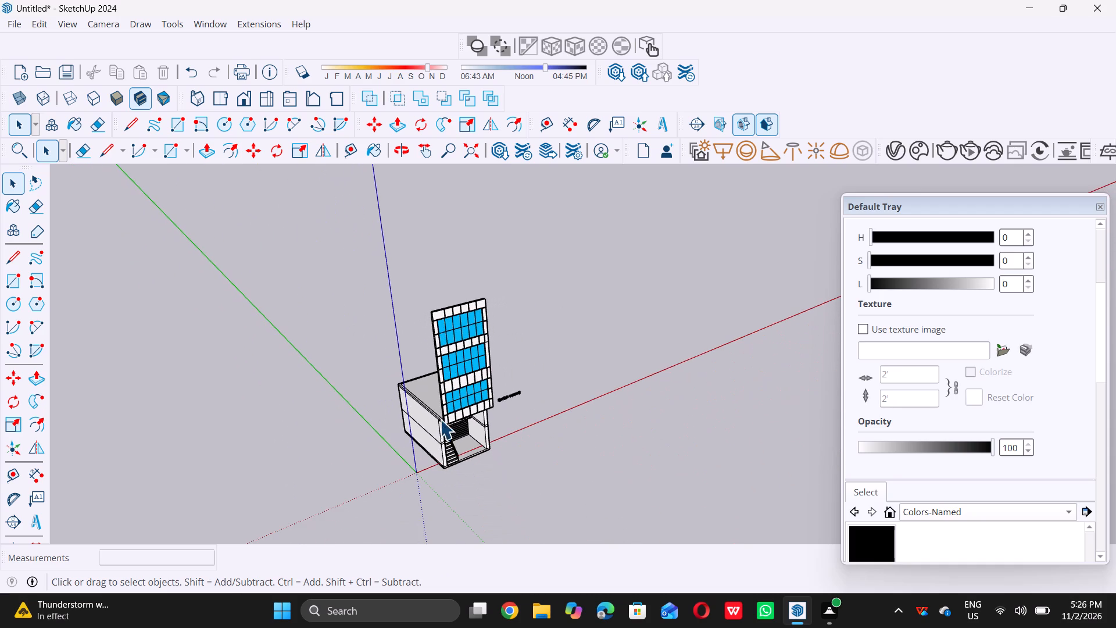
Move the SHOP NAME 3D text about 16' 10" along the red axis to the facade band below the lowest window.
middle_click_drag(444, 433, 424, 391)
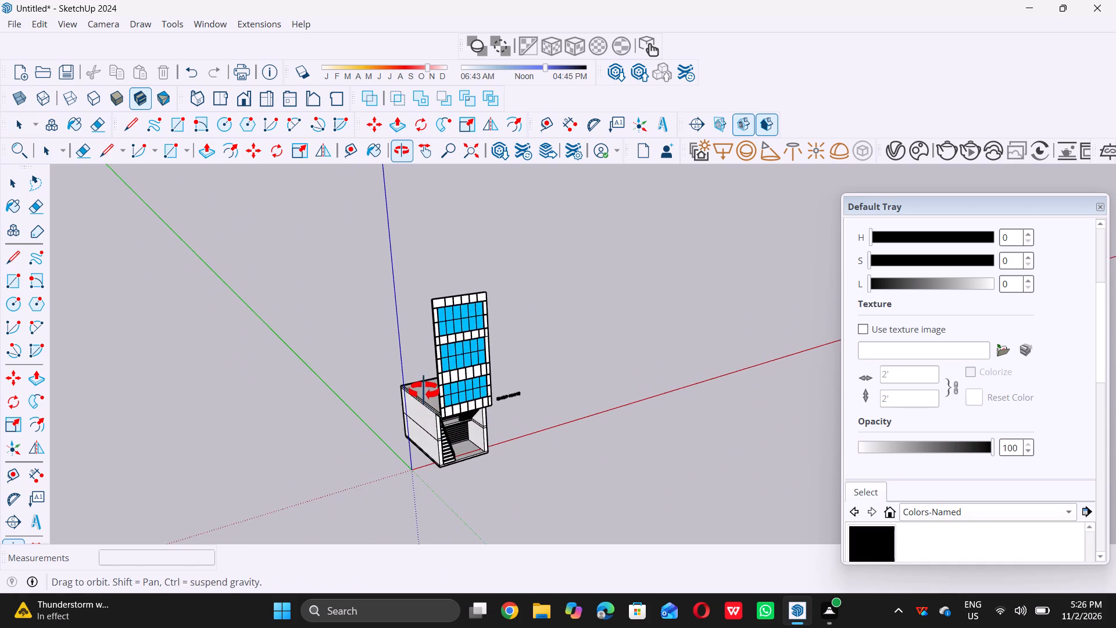
middle_click_drag(424, 391, 423, 388)
scroll(500, 405, "up", 5)
middle_click_drag(403, 422, 405, 421)
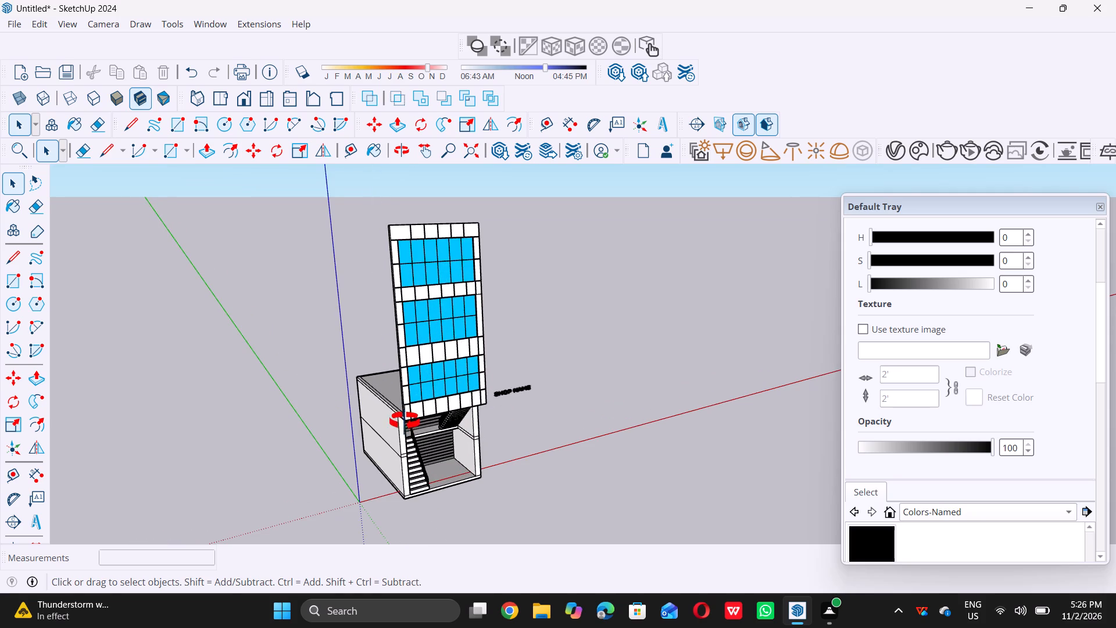
middle_click_drag(405, 421, 423, 429)
scroll(503, 397, "up", 10)
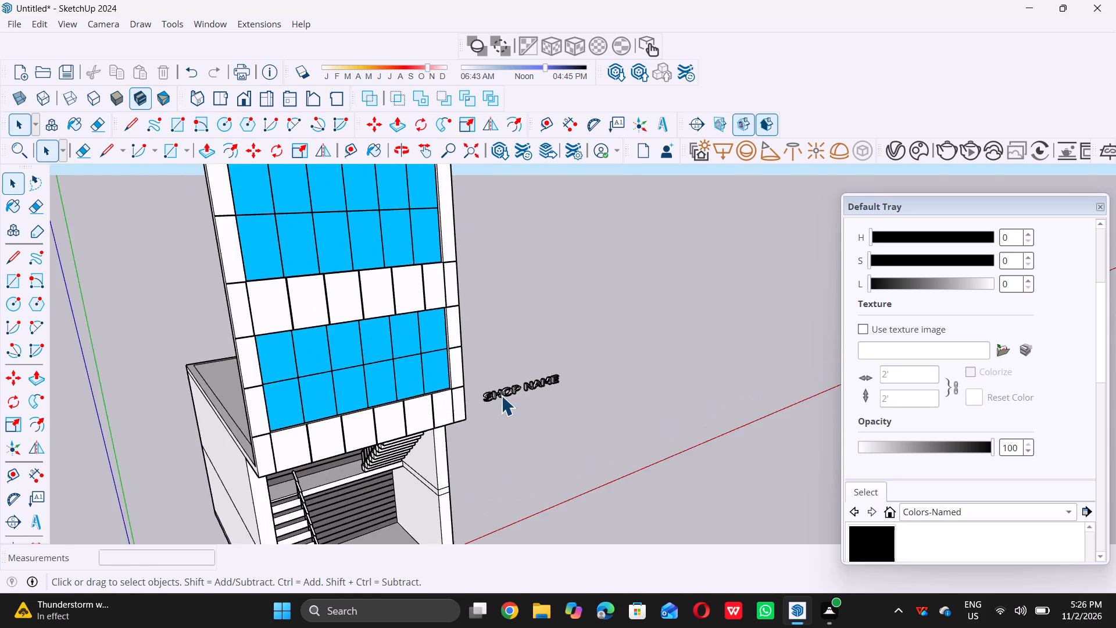
double_click(501, 395)
triple_click(546, 440)
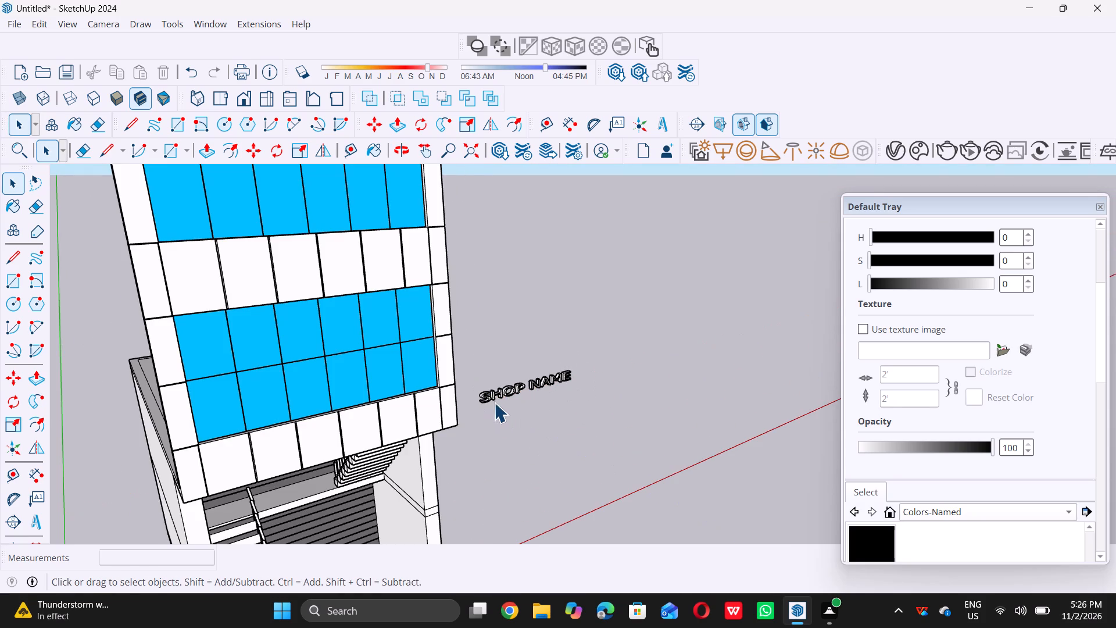
left_click(492, 394)
key("m")
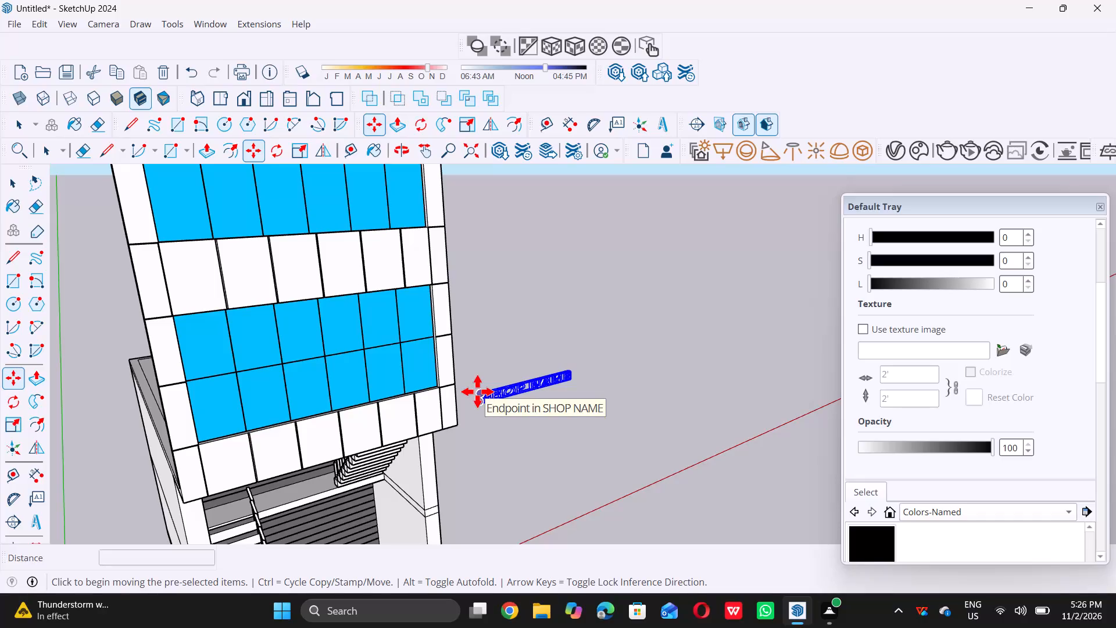
scroll(473, 398, "up", 5)
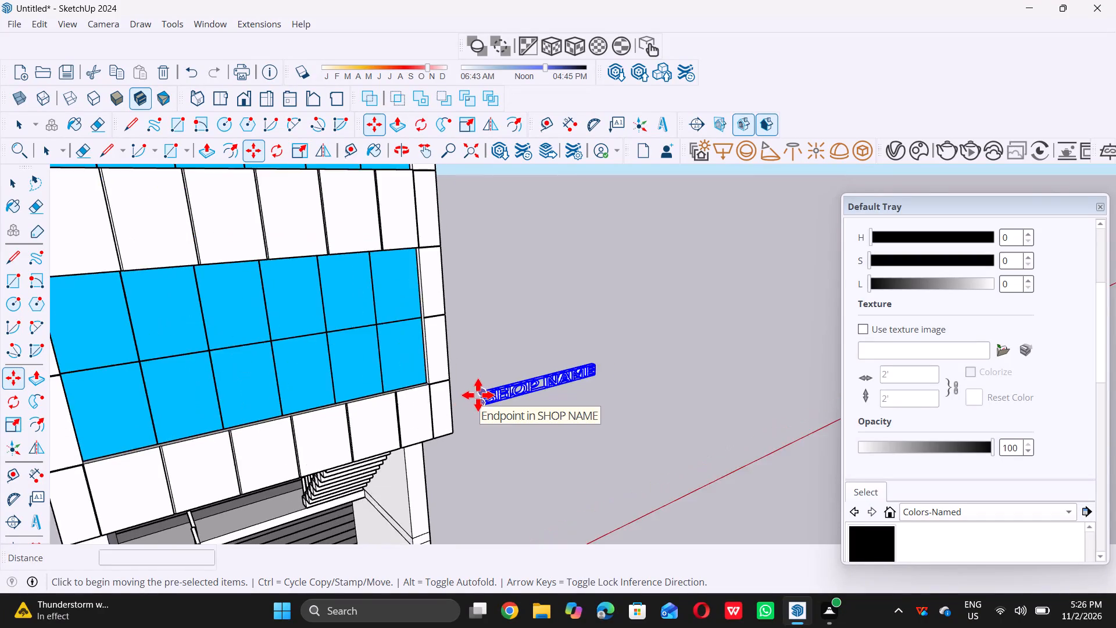
scroll(484, 390, "up", 11)
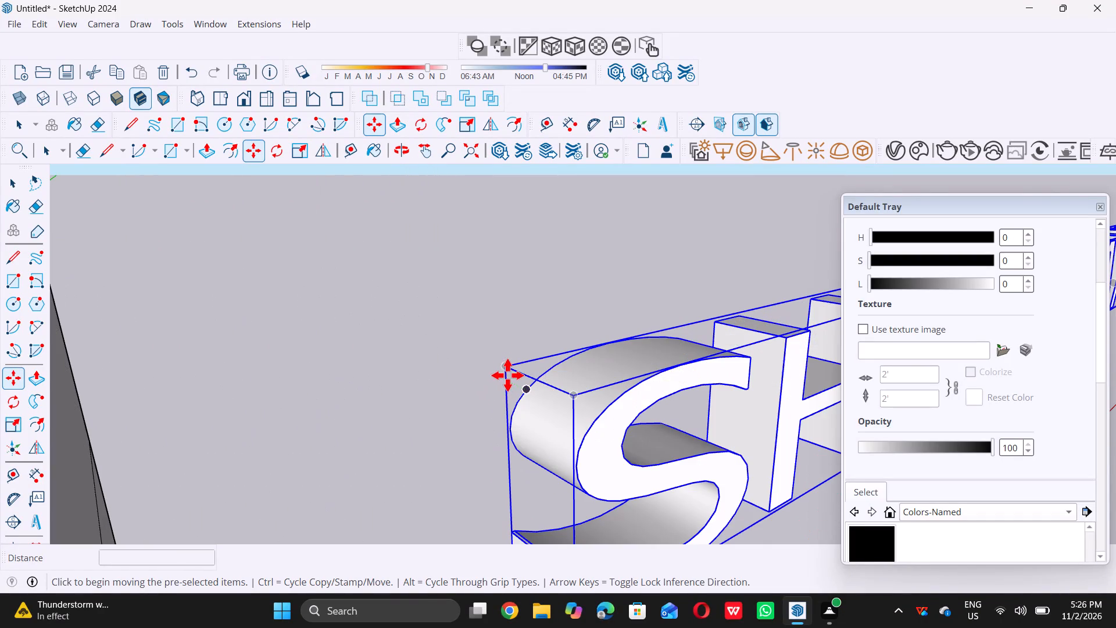
left_click(506, 366)
scroll(505, 366, "down", 8)
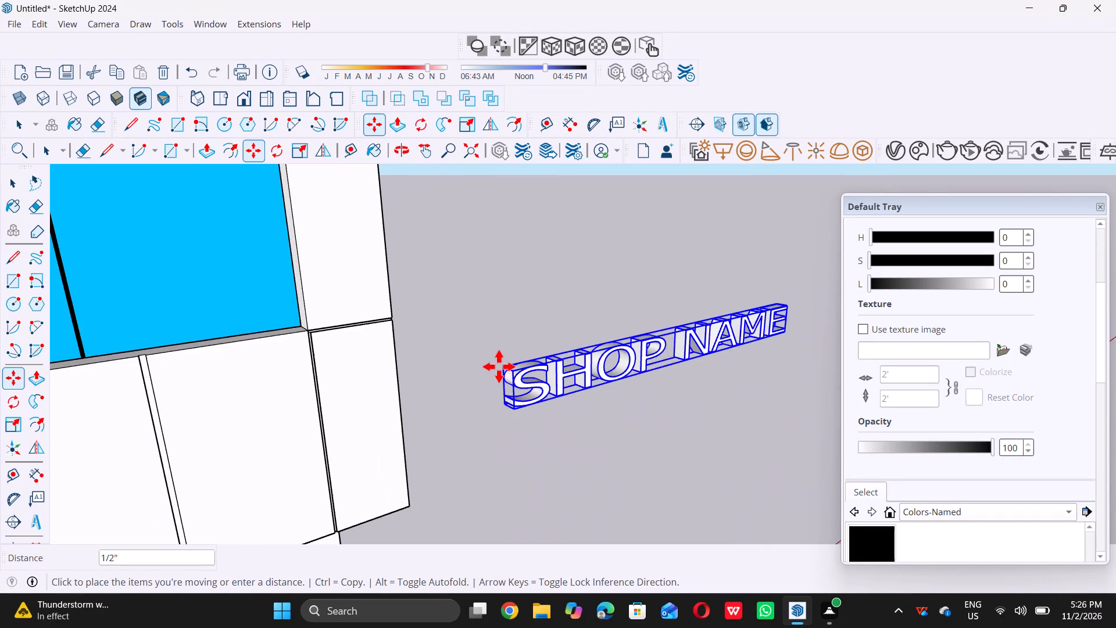
scroll(499, 366, "down", 15)
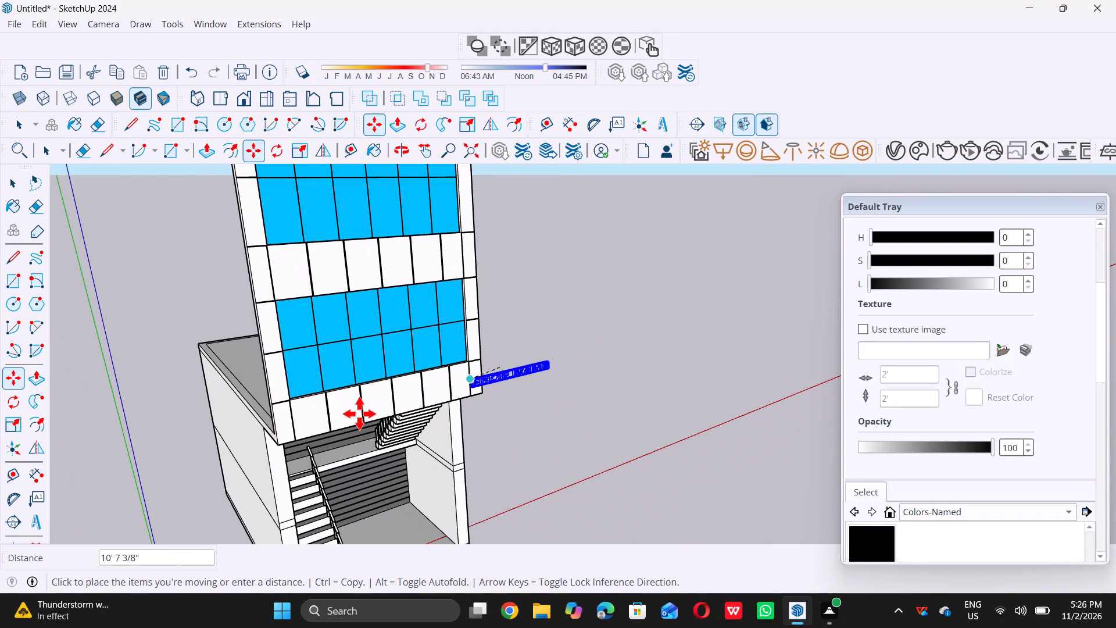
scroll(352, 415, "up", 4)
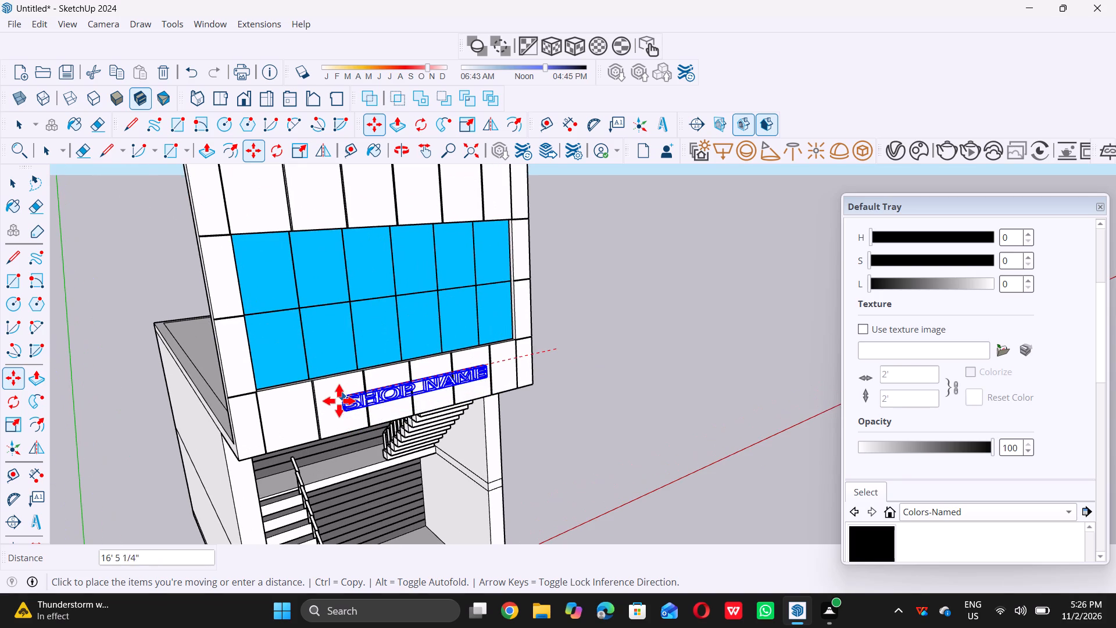
scroll(337, 402, "up", 4)
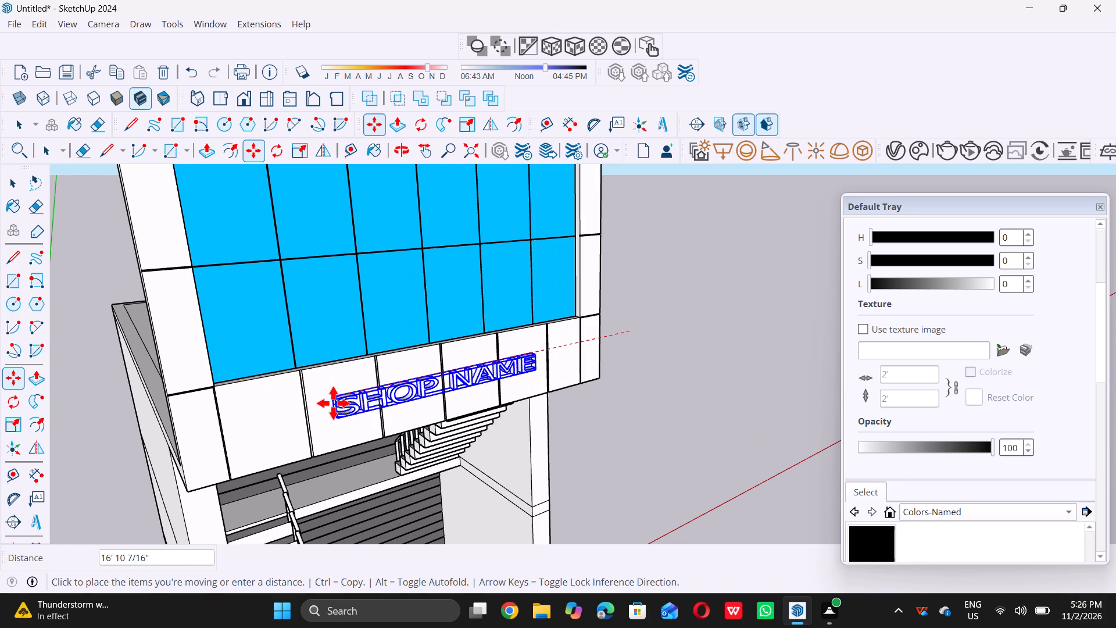
triple_click(330, 403)
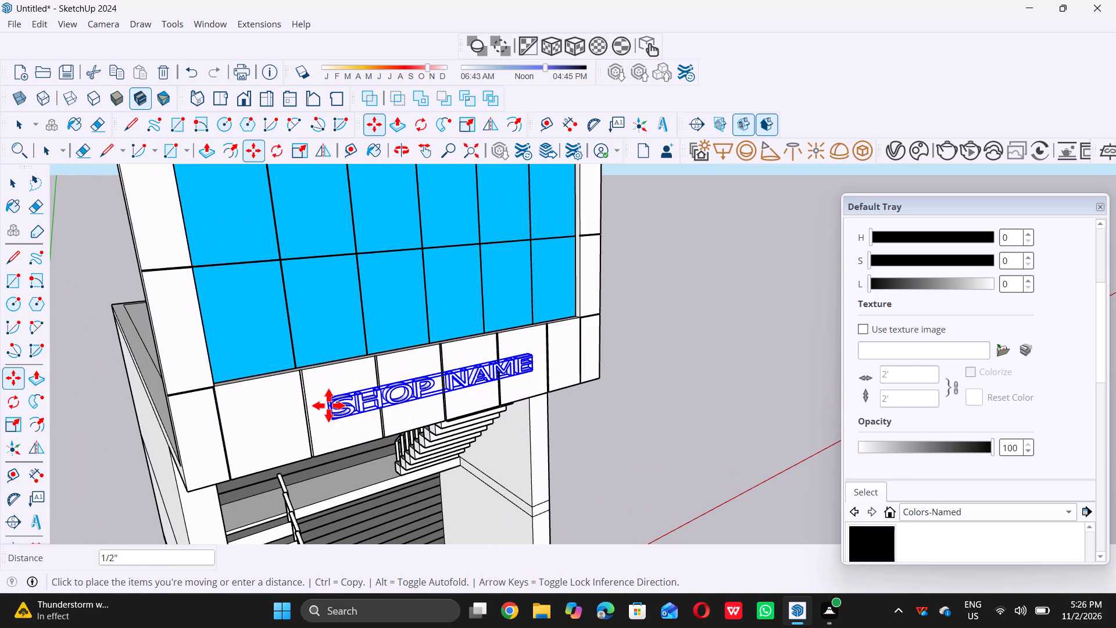
End the move of the SHOP NAME 3D text on the facade band and deselect the text.
key("space")
scroll(326, 406, "down", 6)
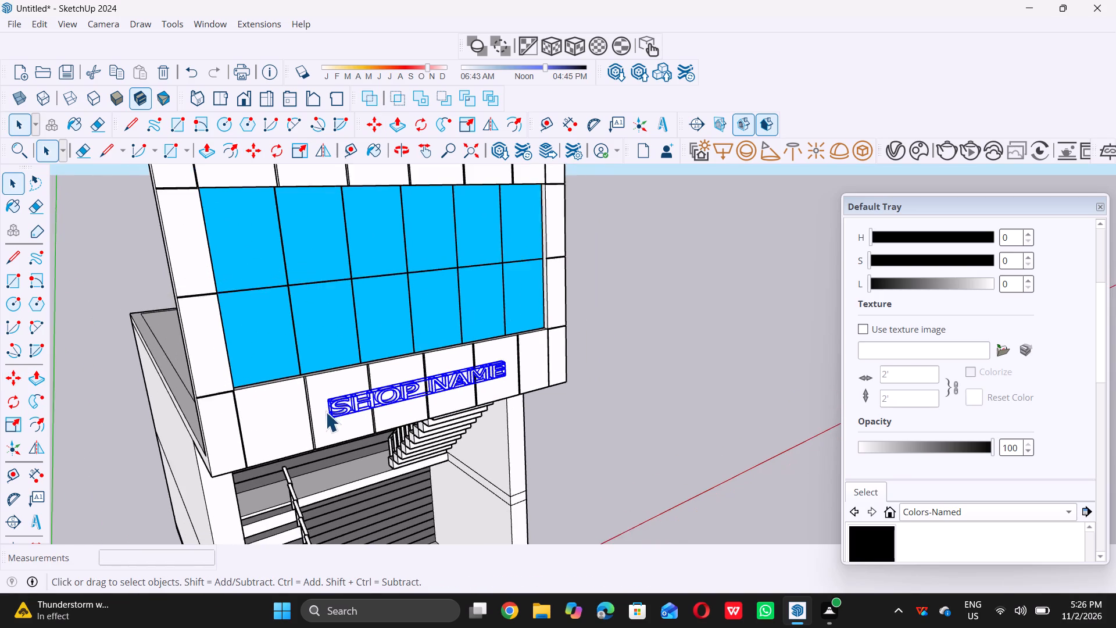
double_click(628, 381)
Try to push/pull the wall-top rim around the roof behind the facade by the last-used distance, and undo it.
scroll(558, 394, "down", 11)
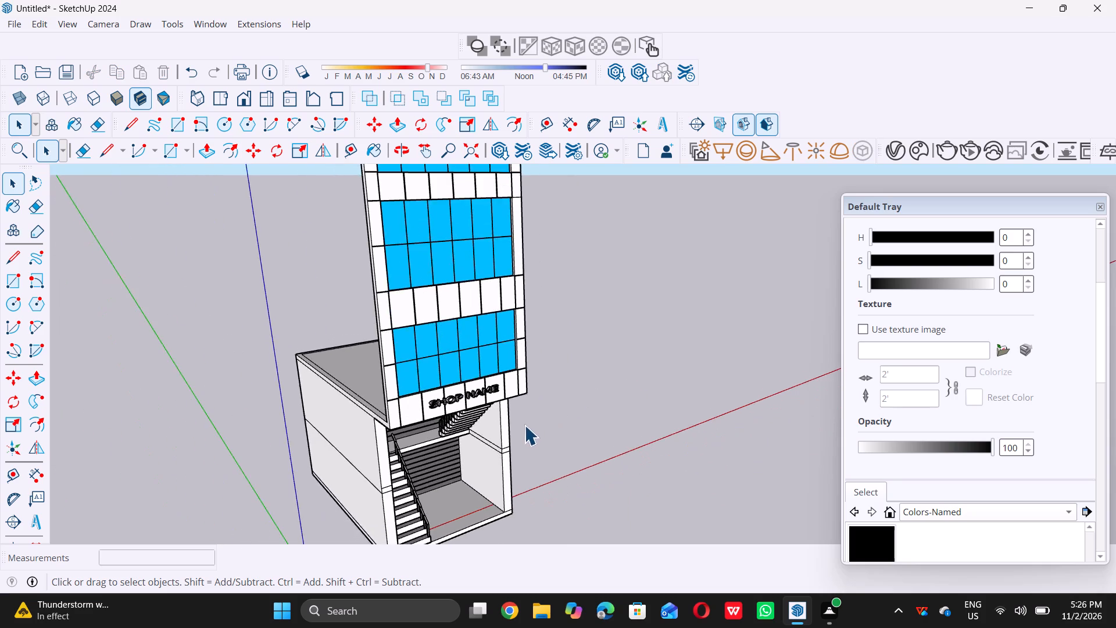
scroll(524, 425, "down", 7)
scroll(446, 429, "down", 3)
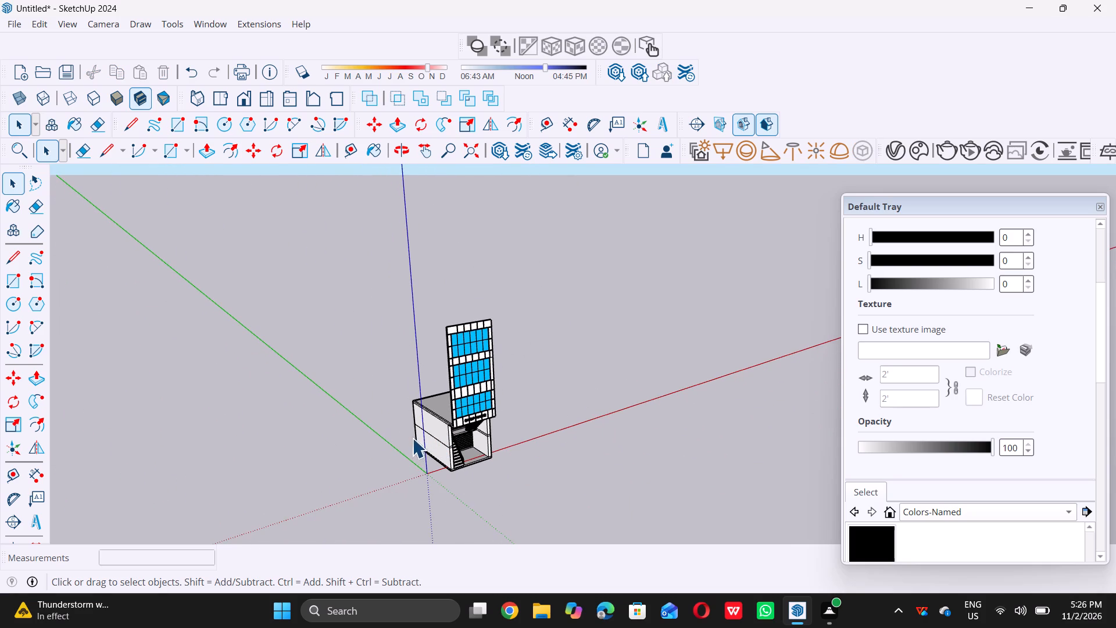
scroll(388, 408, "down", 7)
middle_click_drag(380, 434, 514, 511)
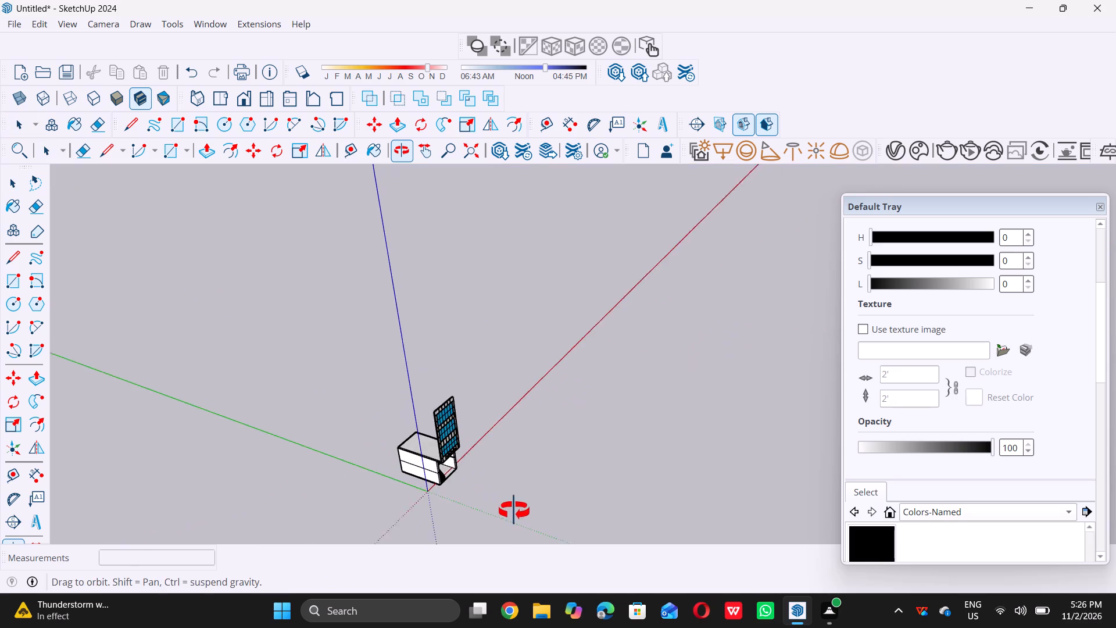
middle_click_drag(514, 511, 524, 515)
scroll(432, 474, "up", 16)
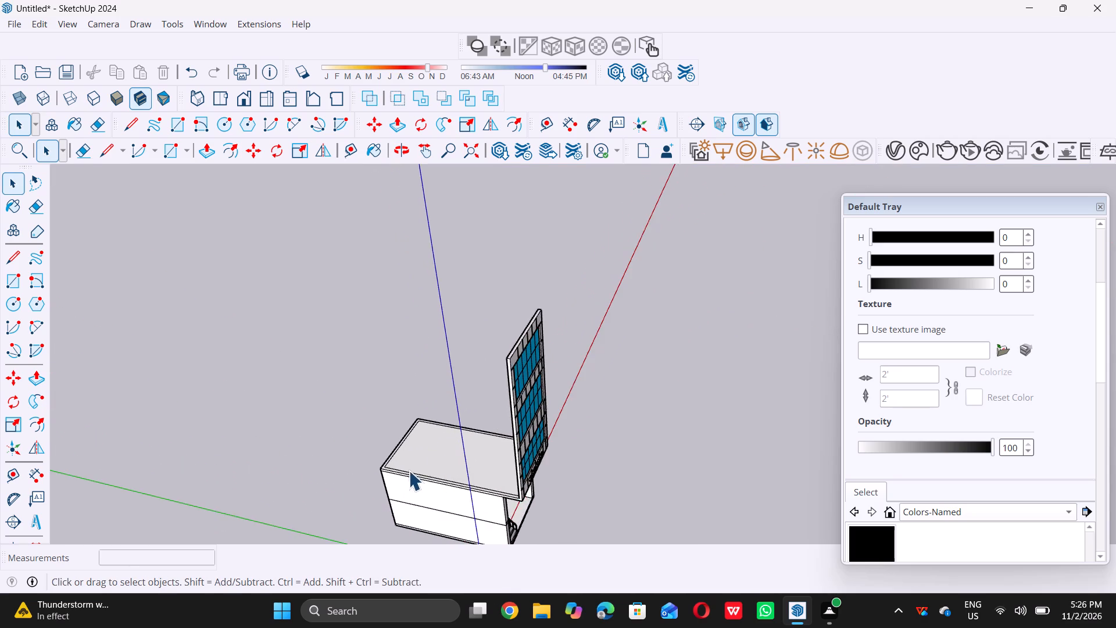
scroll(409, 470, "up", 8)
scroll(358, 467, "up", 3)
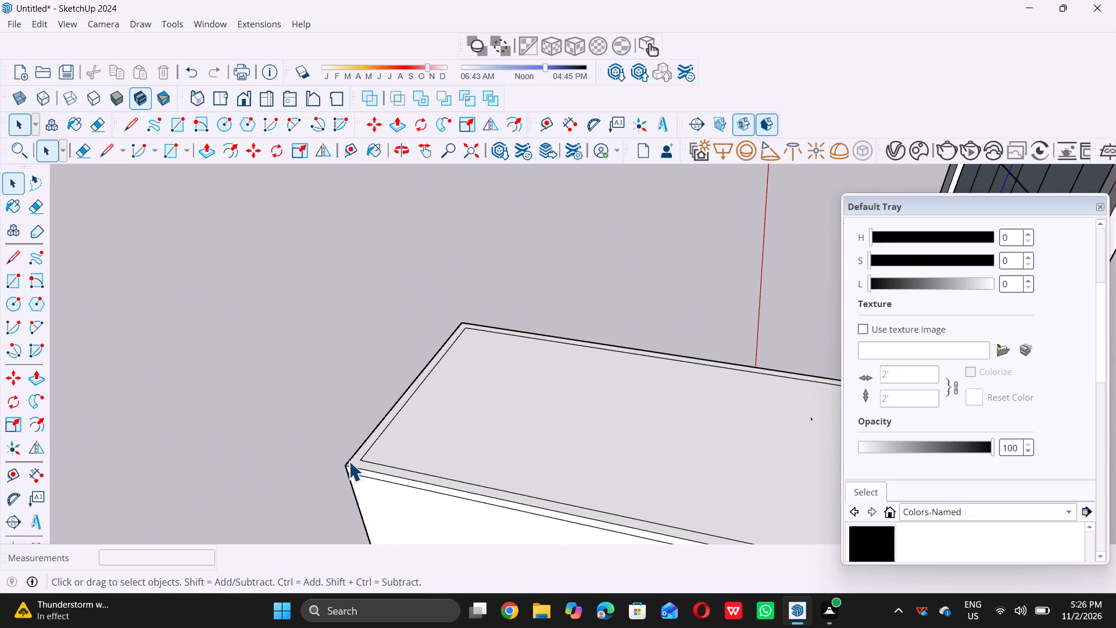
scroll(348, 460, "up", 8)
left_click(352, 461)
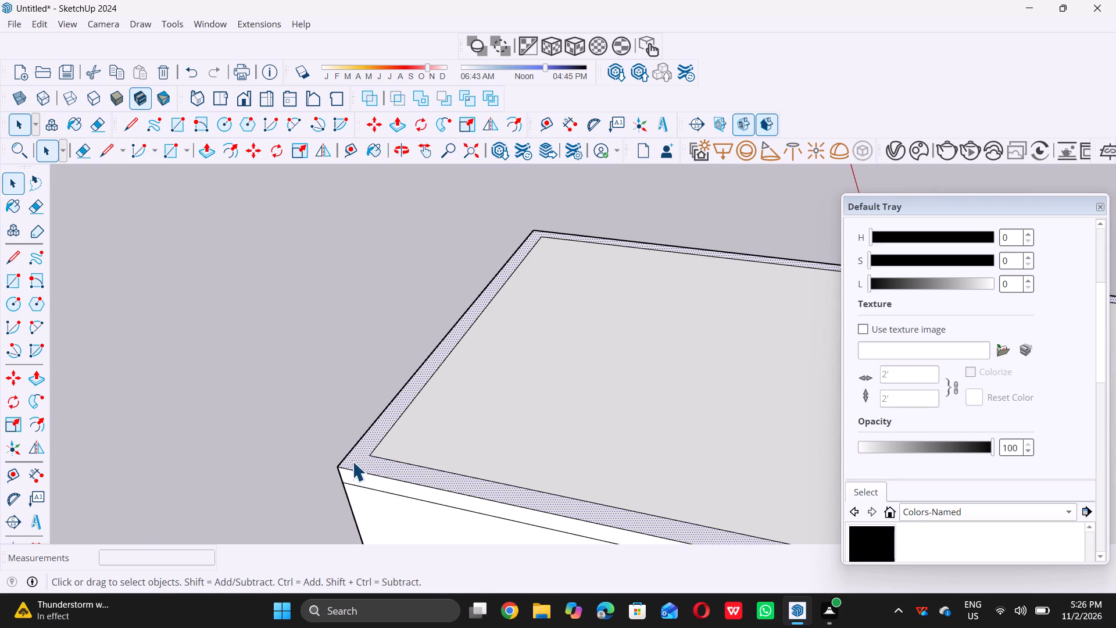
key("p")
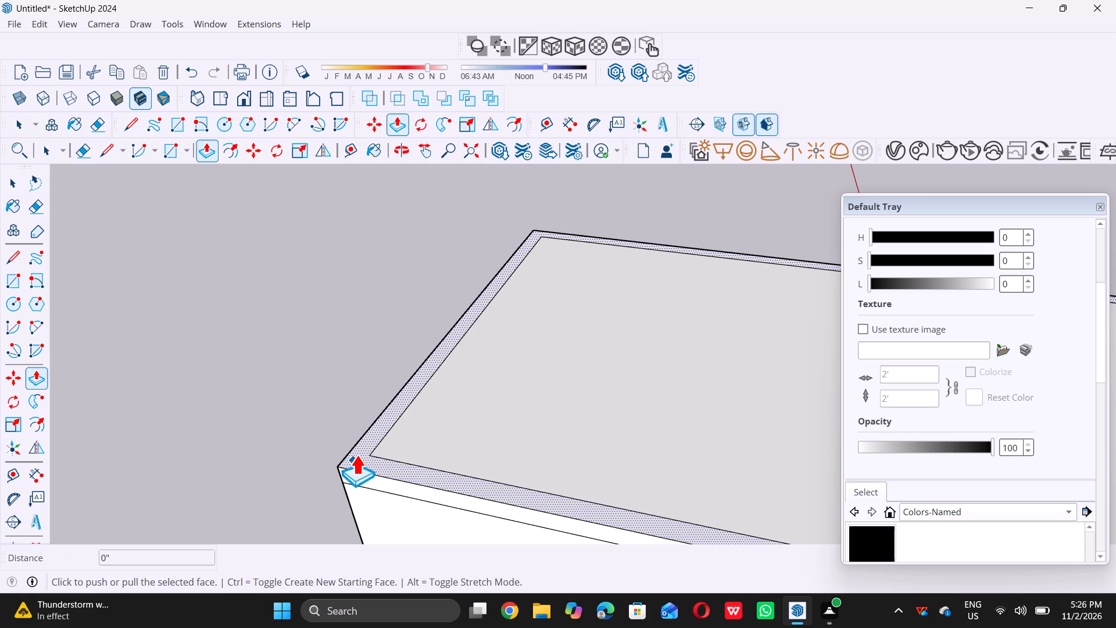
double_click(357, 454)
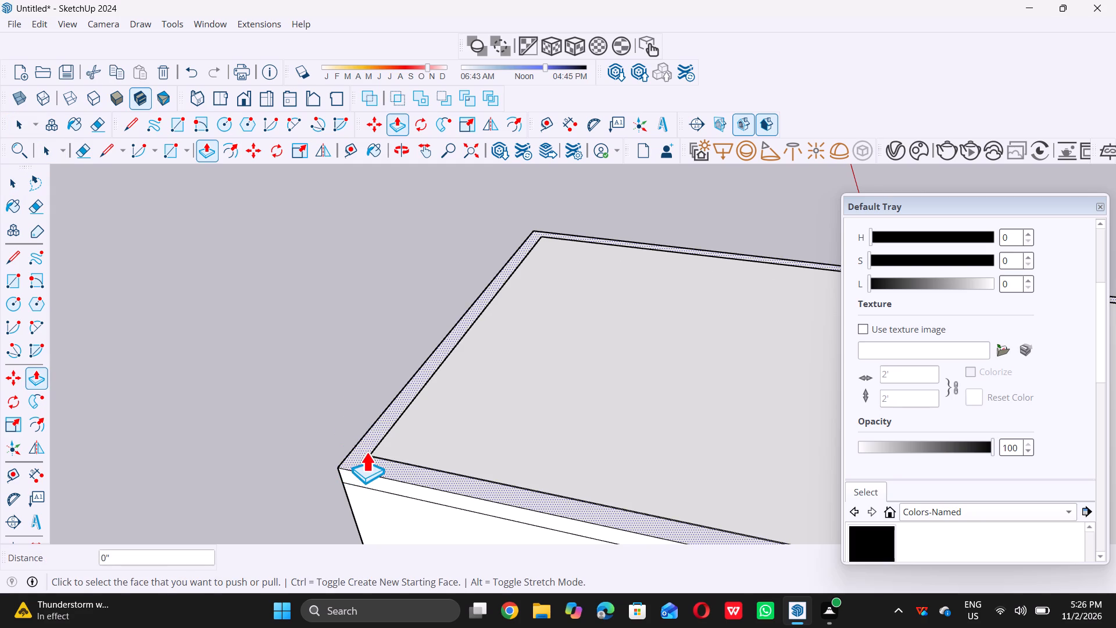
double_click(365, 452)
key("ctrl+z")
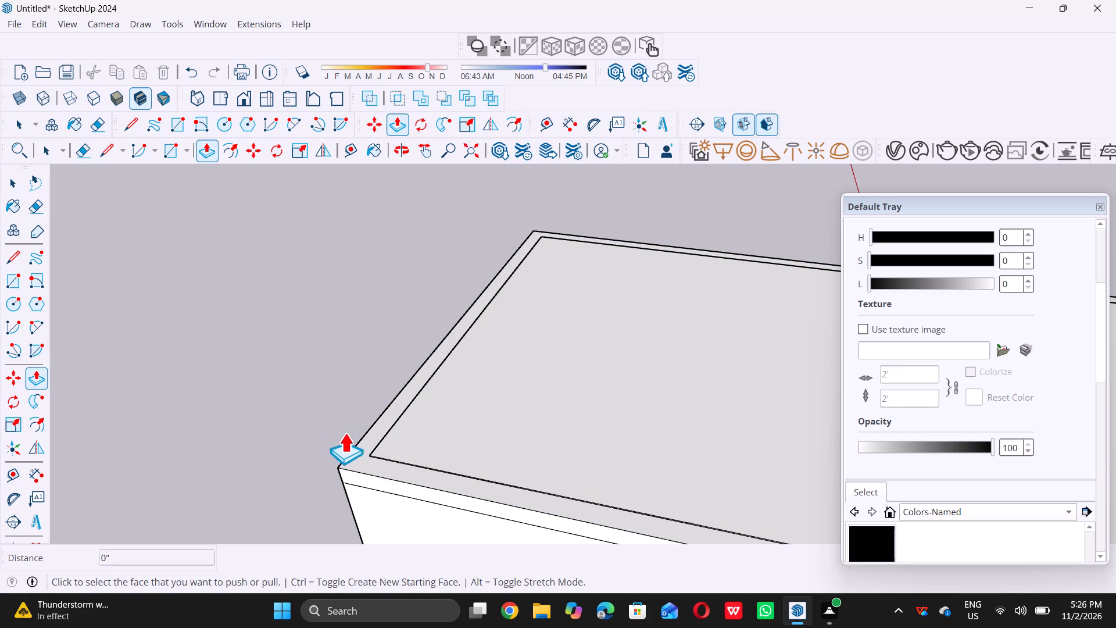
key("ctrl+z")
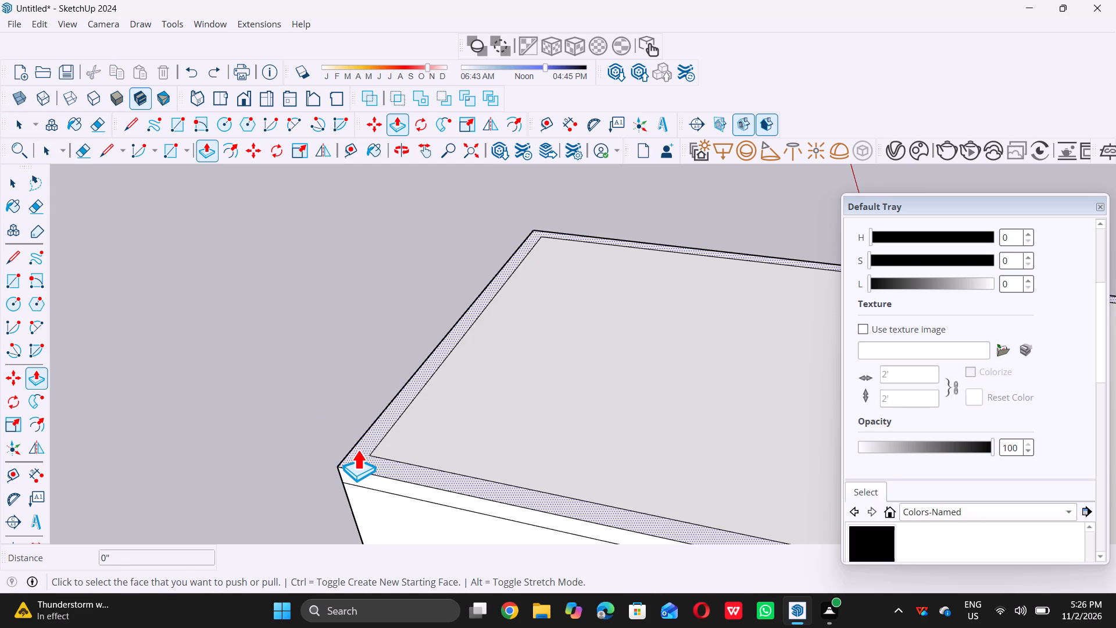
Pull the wall-top rim around the roof behind the facade up 13'.
left_click(358, 448)
scroll(342, 392, "down", 8)
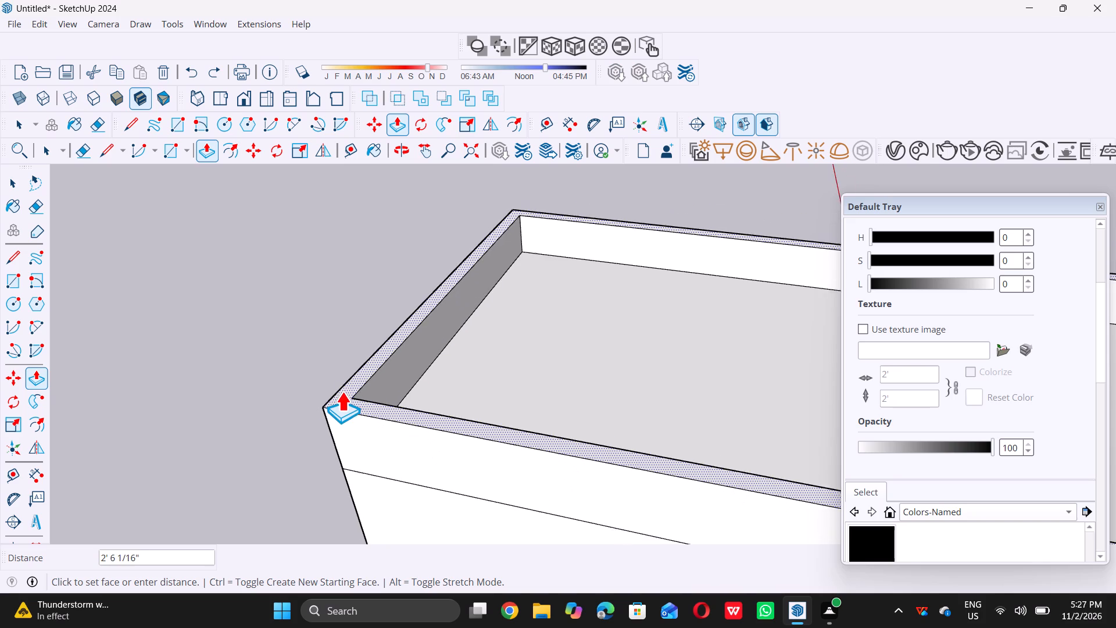
scroll(342, 391, "down", 20)
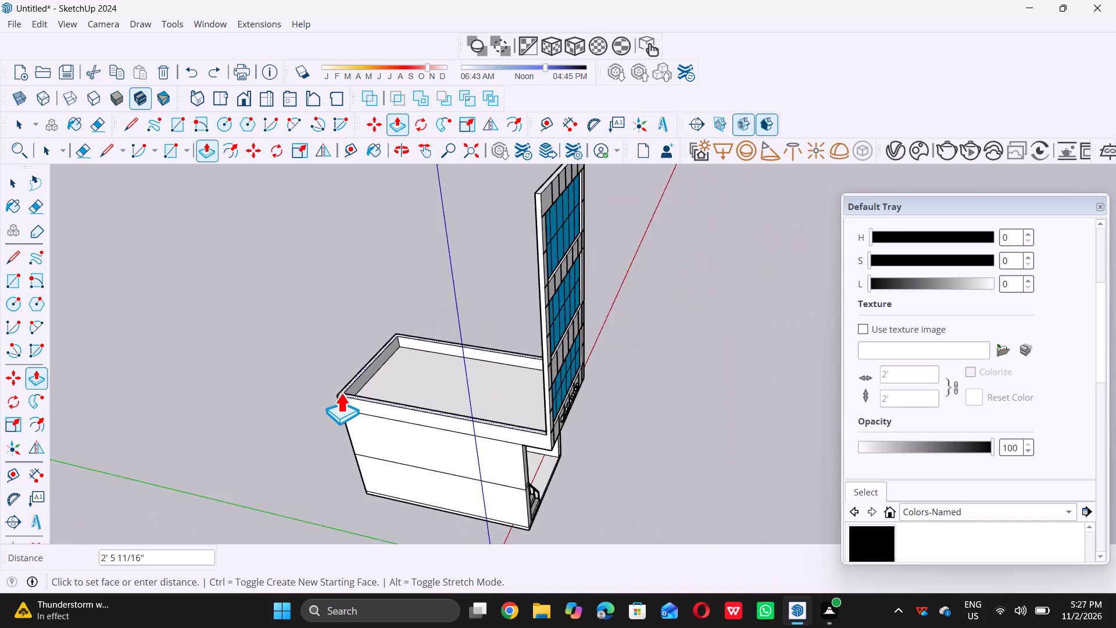
scroll(341, 392, "down", 5)
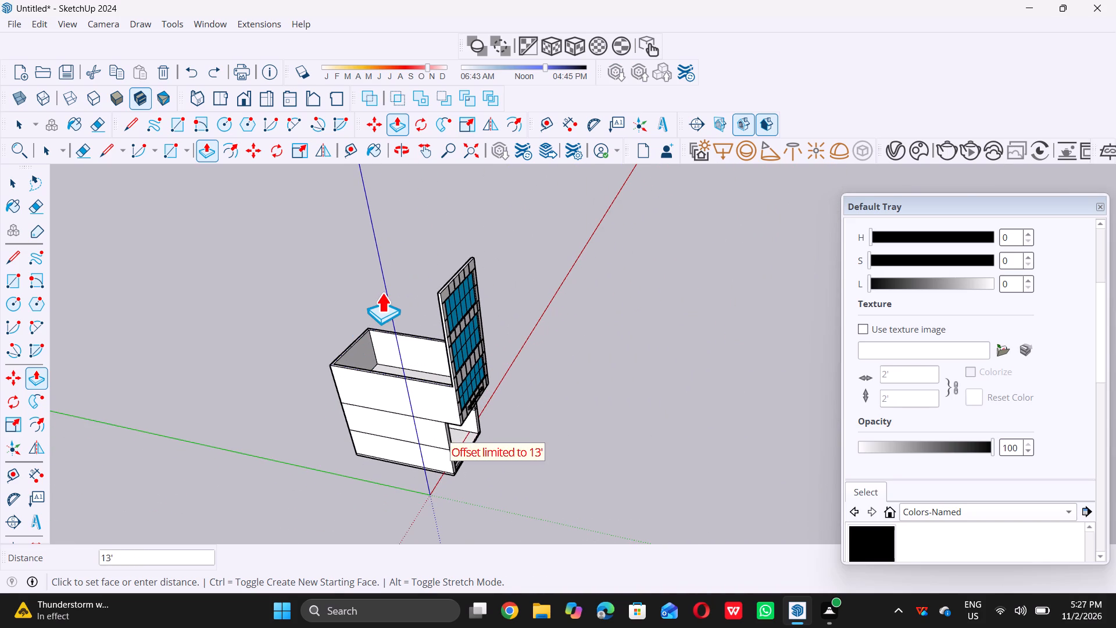
left_click(382, 287)
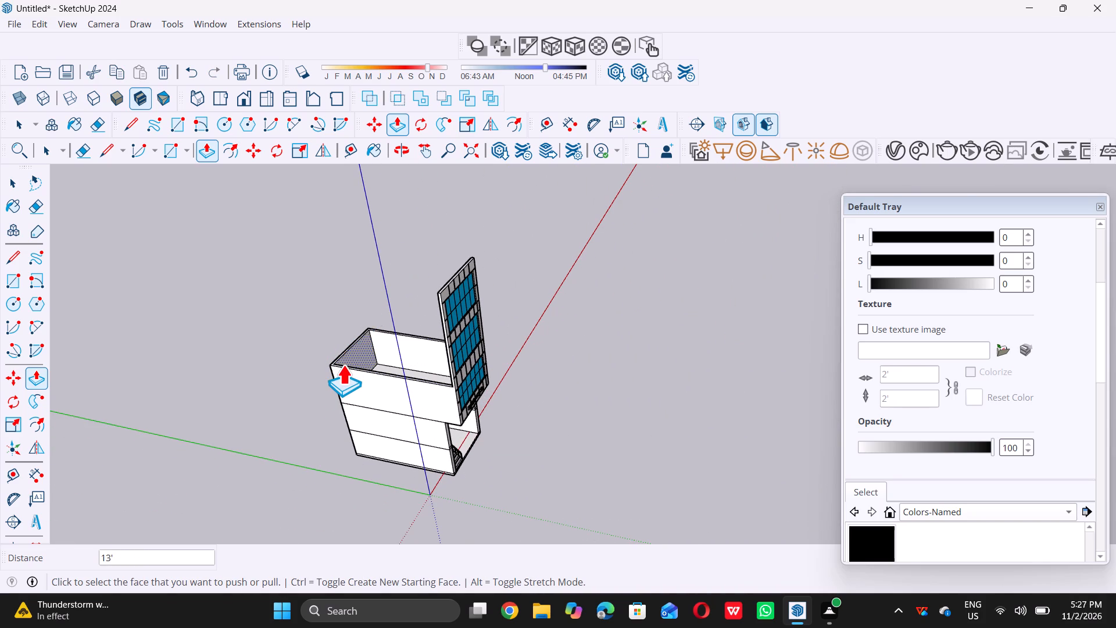
Pull the rim of the raised walls up by another 13'.
scroll(343, 365, "up", 15)
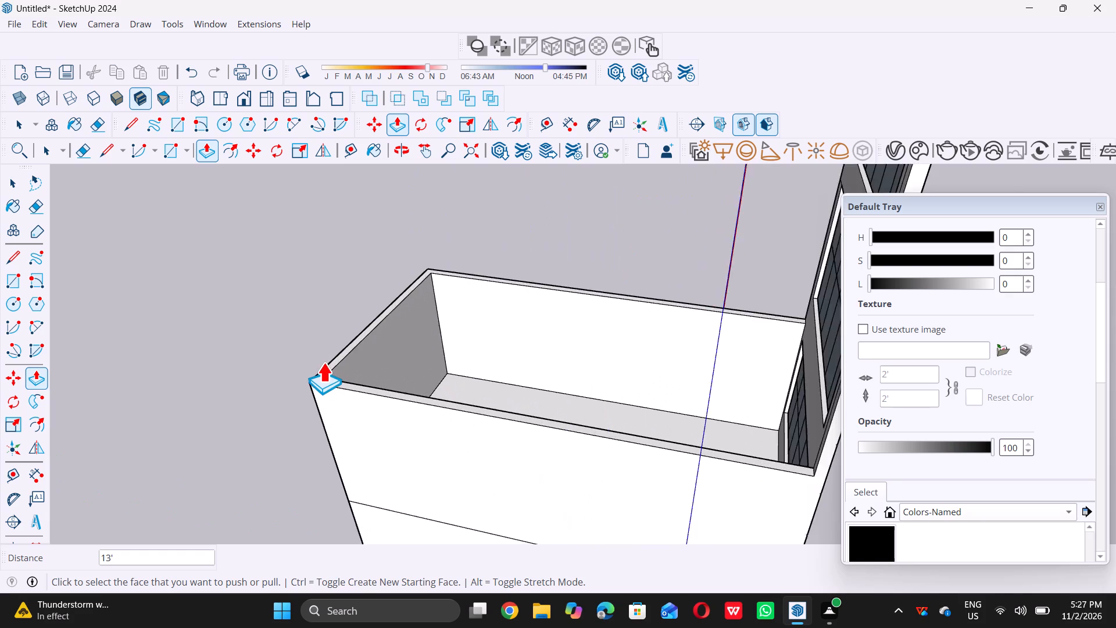
scroll(323, 362, "up", 9)
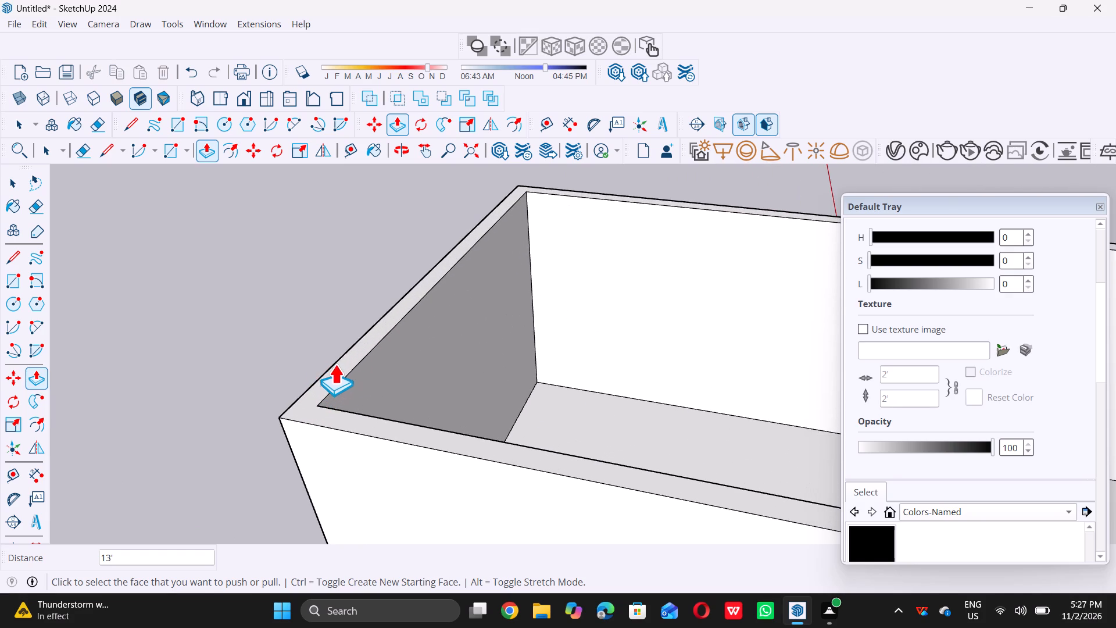
left_click(335, 365)
scroll(314, 317, "down", 10)
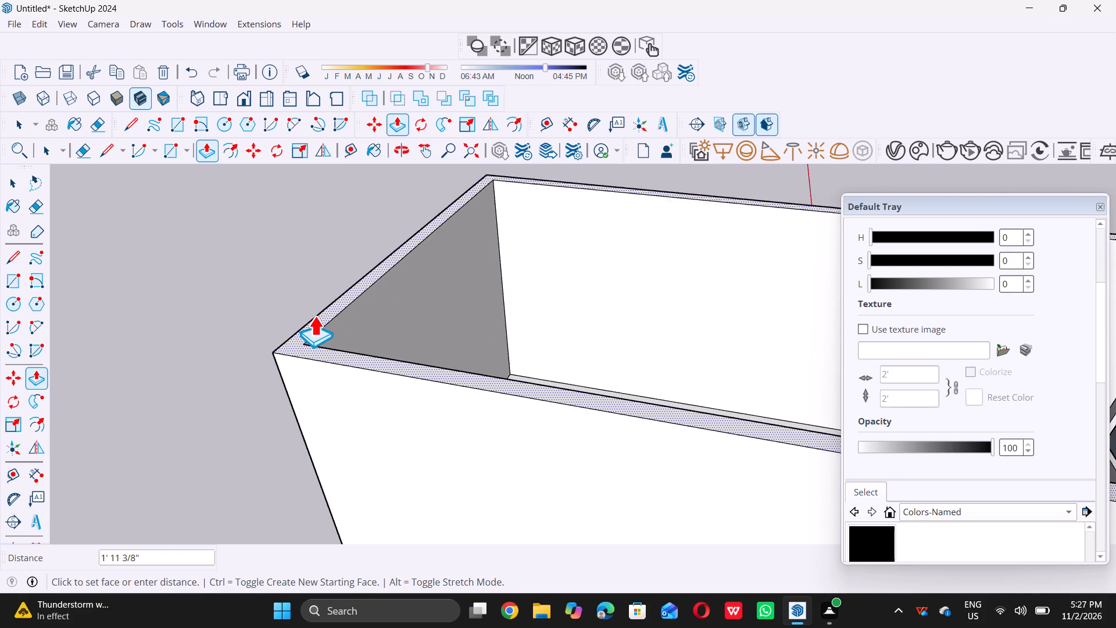
scroll(314, 316, "down", 16)
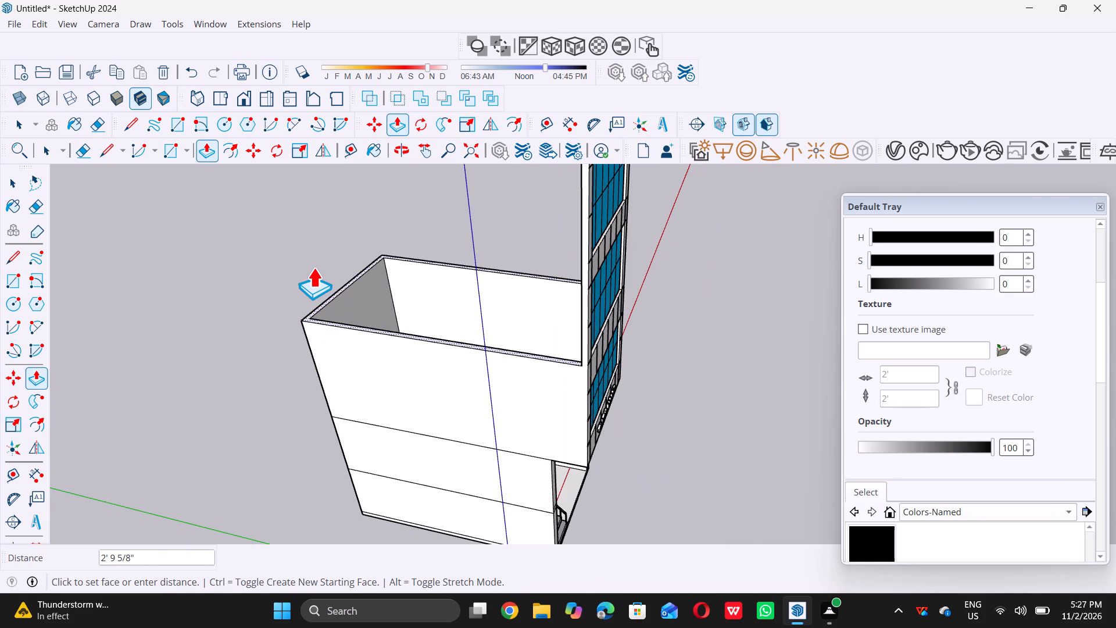
left_click(327, 168)
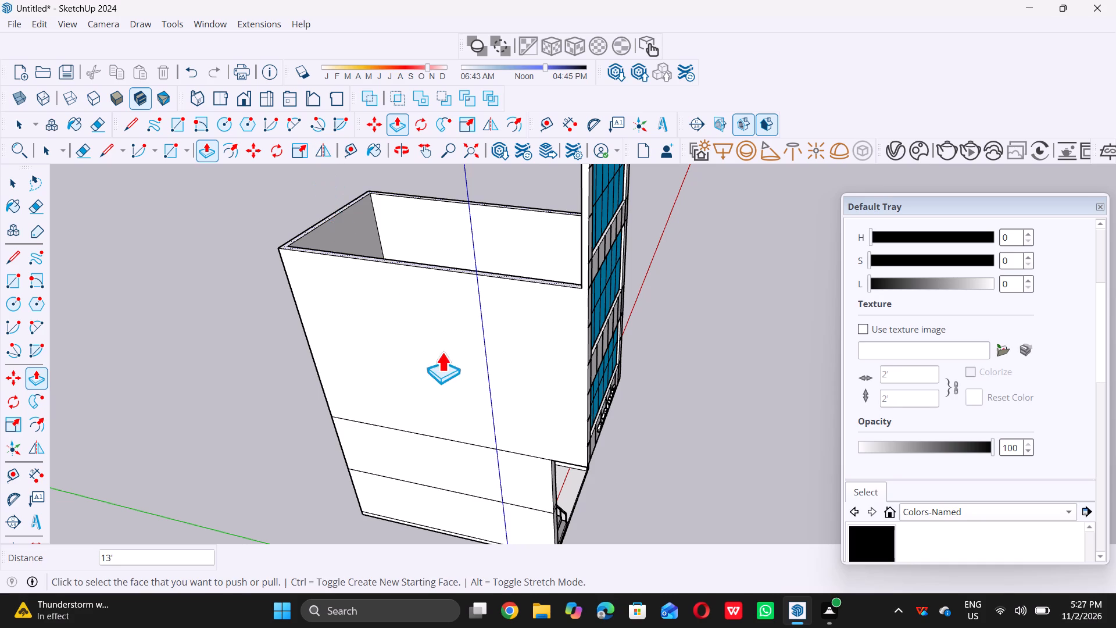
Repeat the 13' upward pull on the rim of the walls behind the facade for one more storey.
scroll(439, 346, "down", 20)
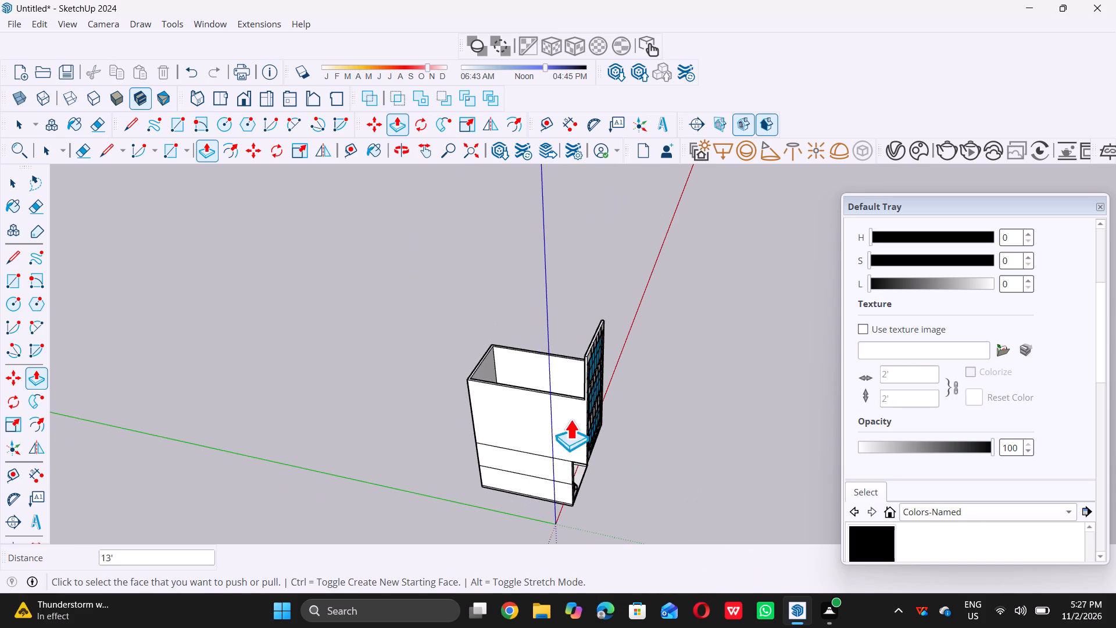
scroll(499, 373, "up", 11)
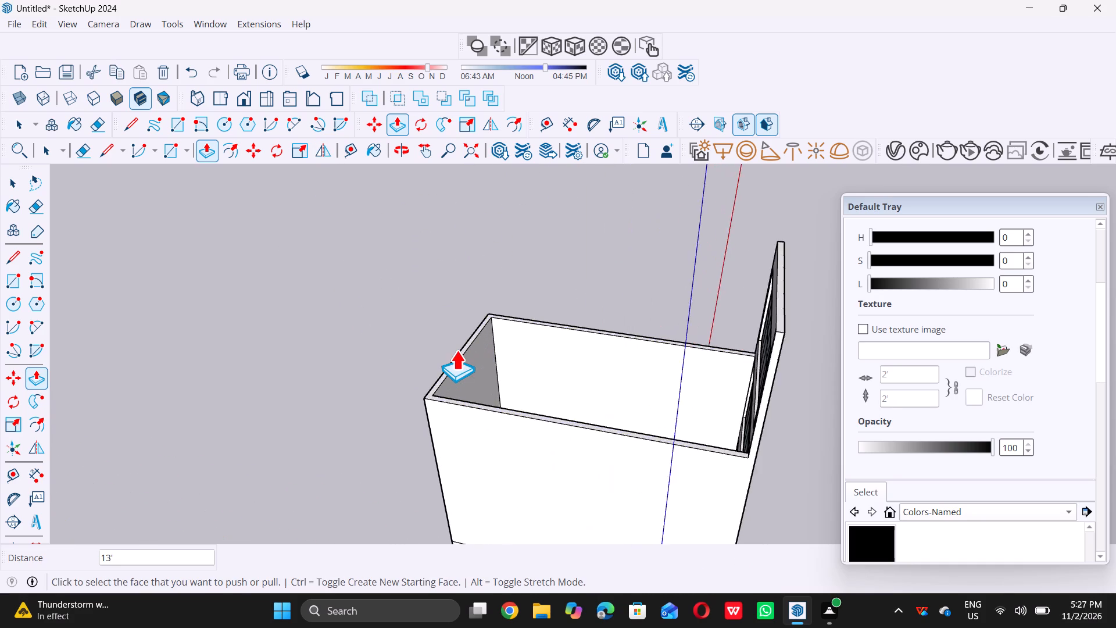
scroll(456, 354, "up", 4)
triple_click(457, 361)
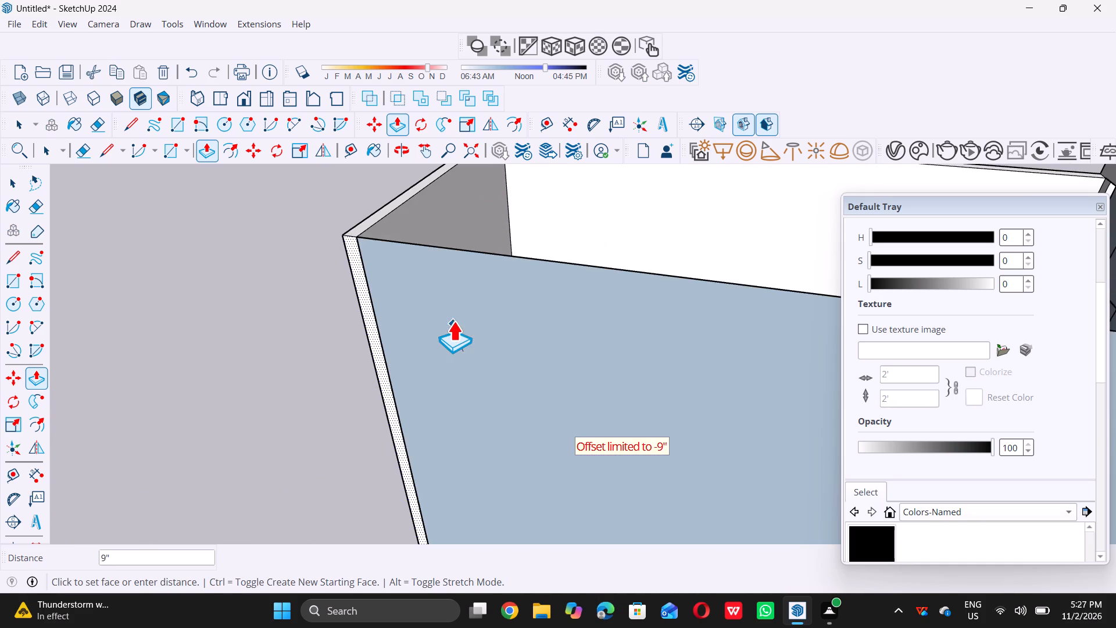
key("space")
Inspect the height of the raised building walls against the glazed facade from the front and the side.
scroll(451, 358, "down", 6)
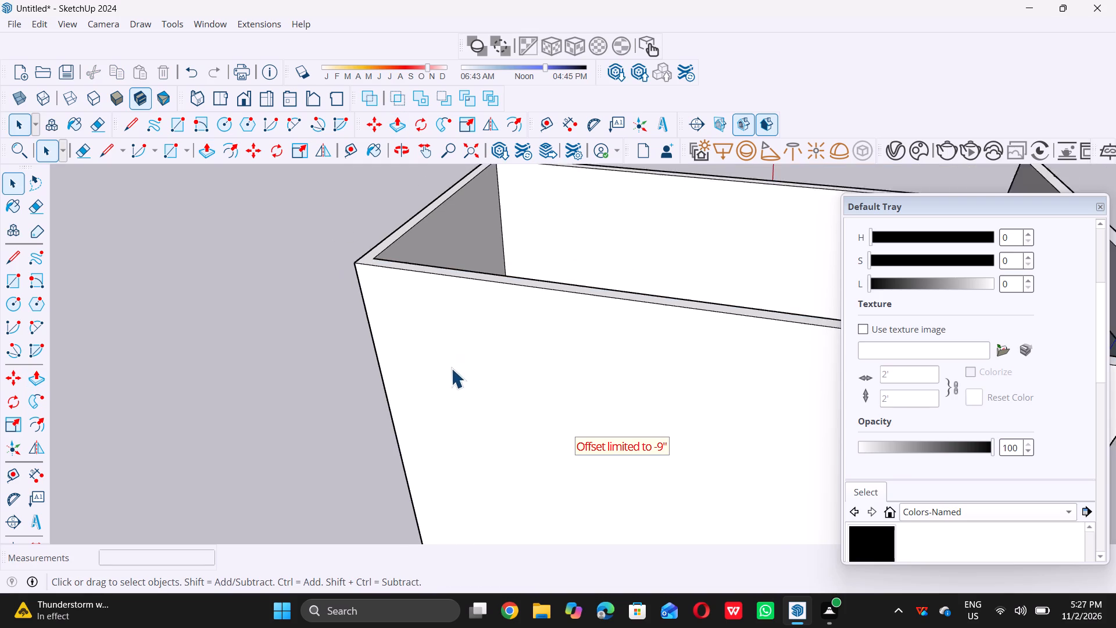
scroll(451, 368, "down", 9)
middle_click_drag(463, 397, 331, 304)
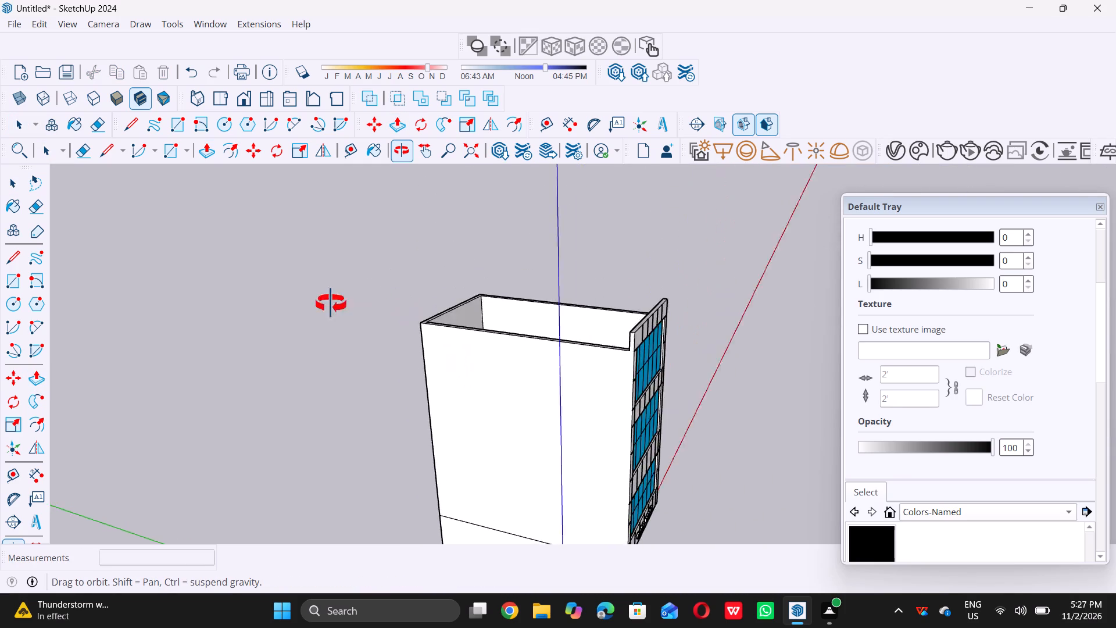
middle_click_drag(331, 304, 186, 297)
scroll(221, 312, "down", 6)
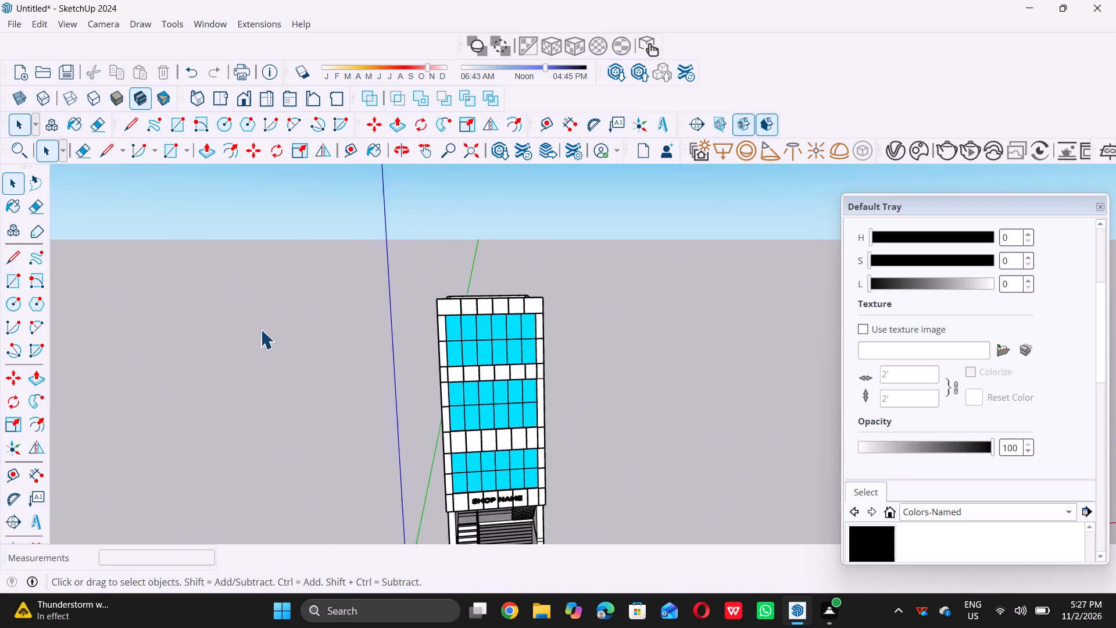
scroll(260, 329, "down", 1)
middle_click_drag(260, 380, 477, 402)
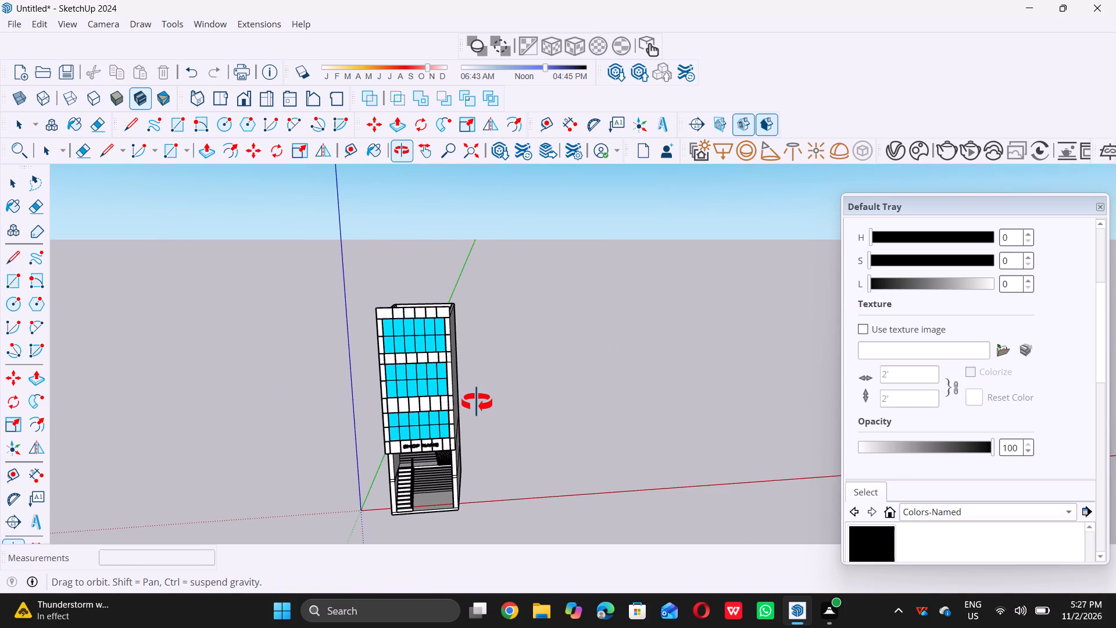
middle_click_drag(477, 402, 583, 424)
scroll(471, 394, "down", 12)
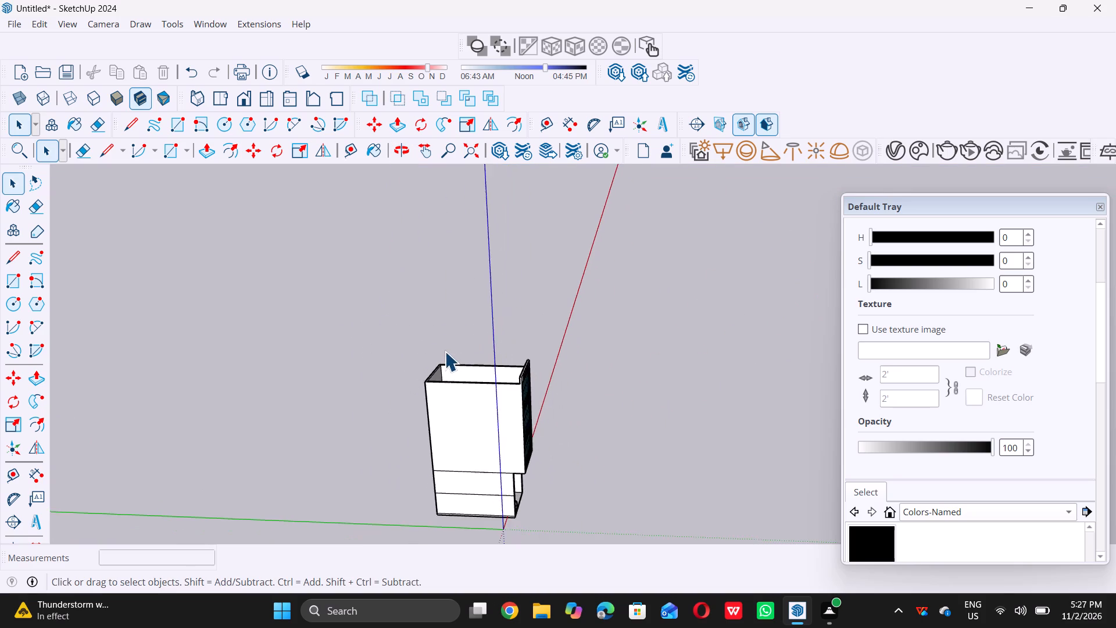
scroll(445, 351, "down", 7)
middle_click_drag(462, 369, 409, 449)
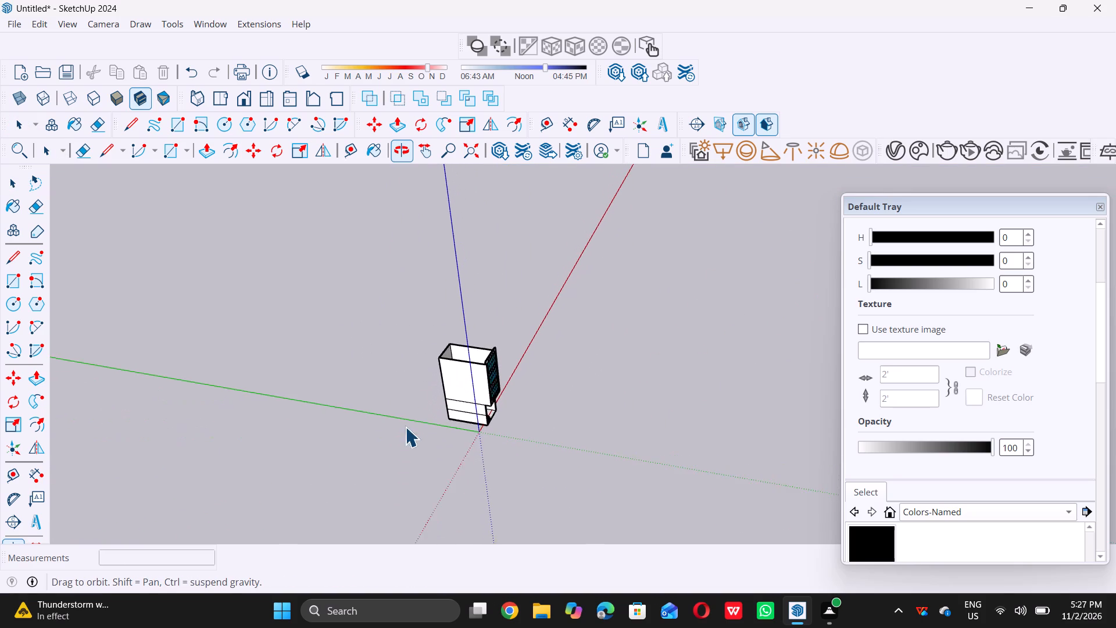
scroll(413, 337, "up", 18)
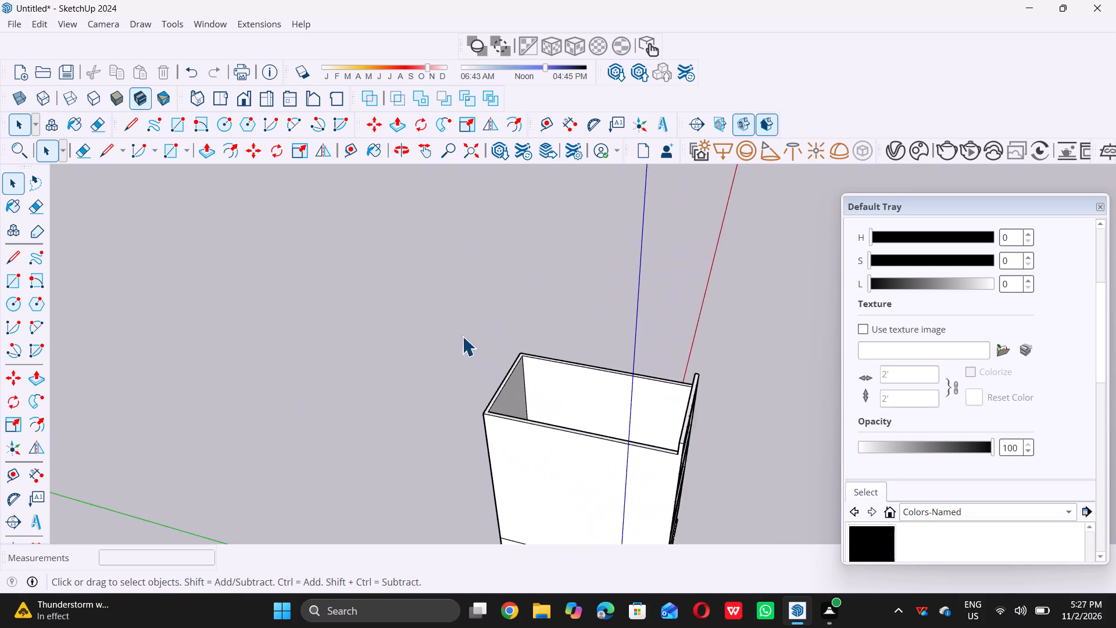
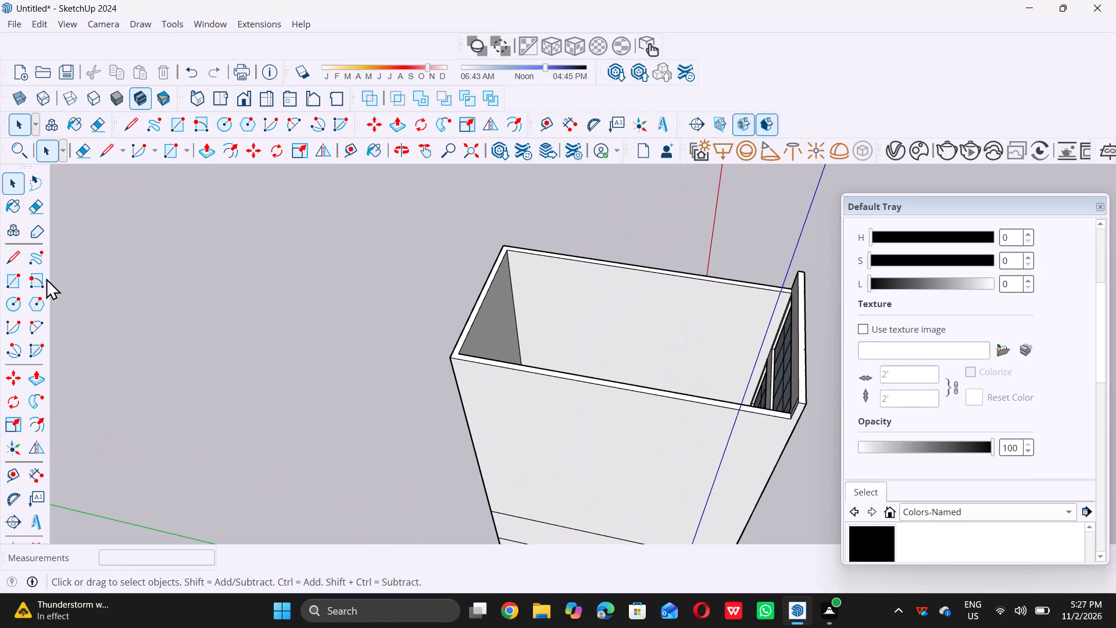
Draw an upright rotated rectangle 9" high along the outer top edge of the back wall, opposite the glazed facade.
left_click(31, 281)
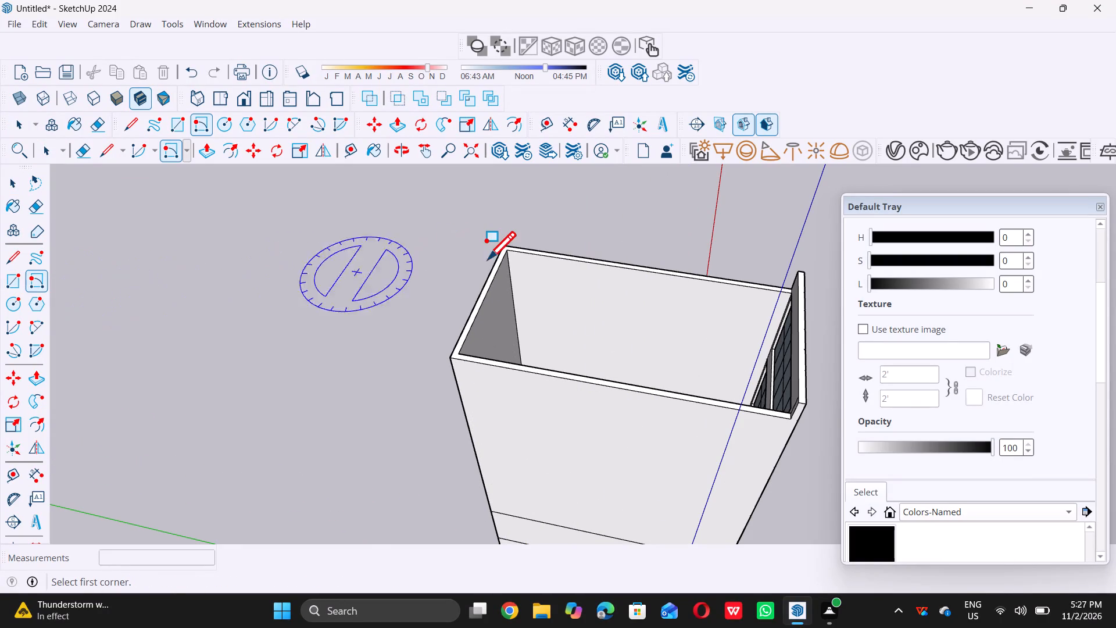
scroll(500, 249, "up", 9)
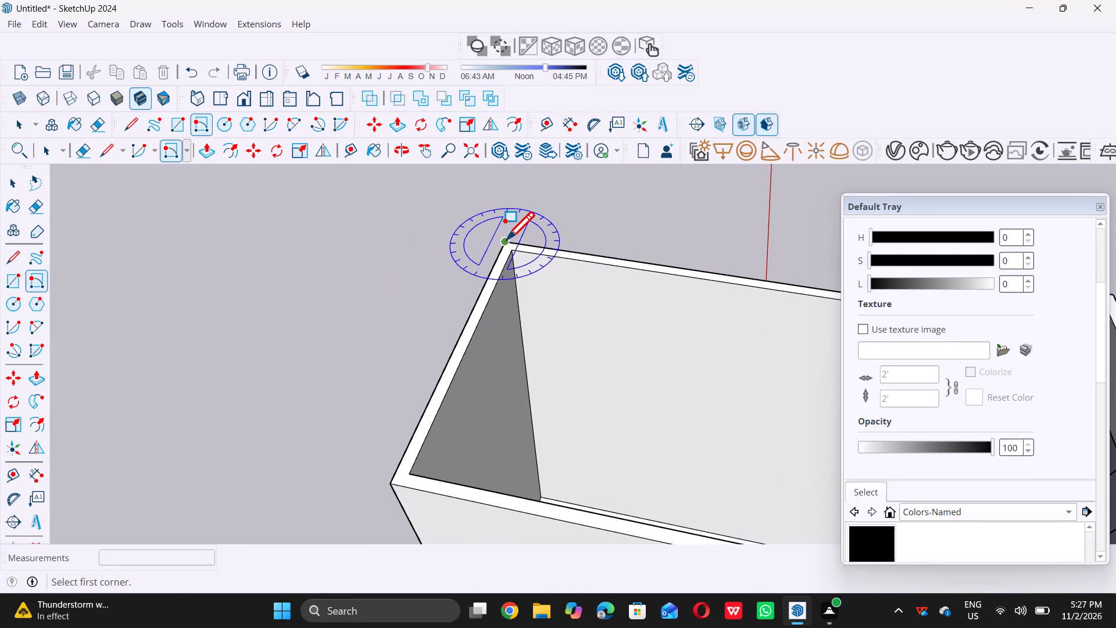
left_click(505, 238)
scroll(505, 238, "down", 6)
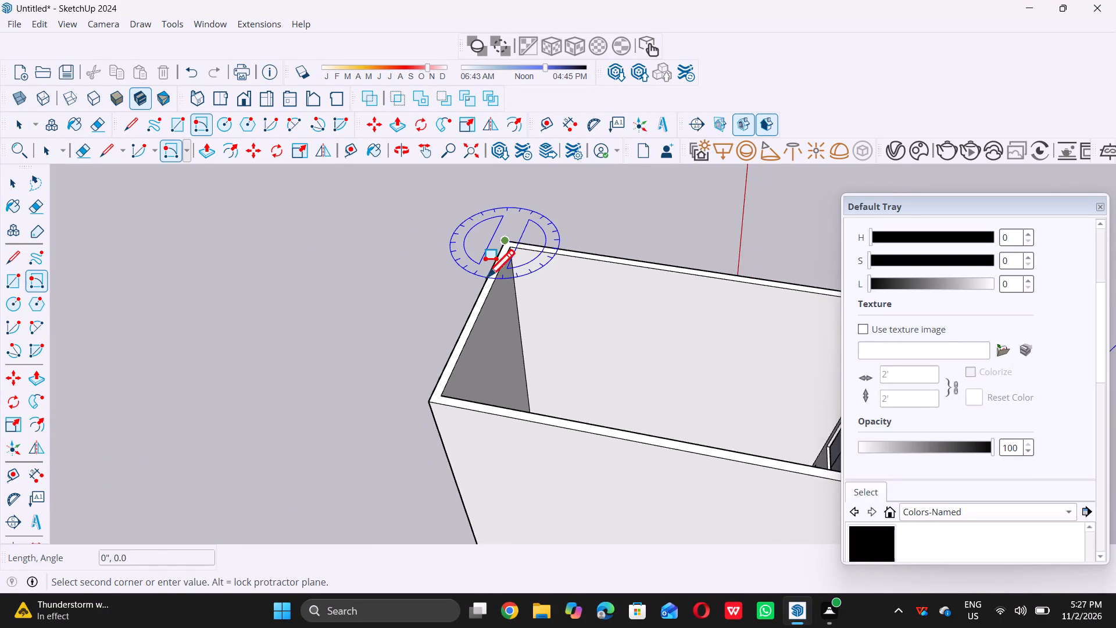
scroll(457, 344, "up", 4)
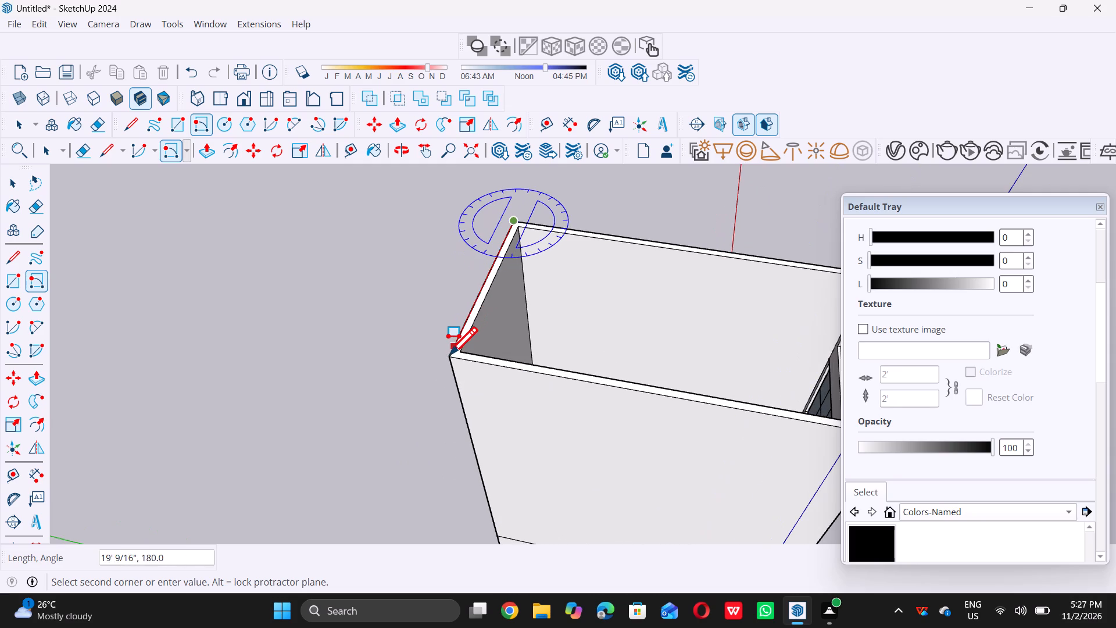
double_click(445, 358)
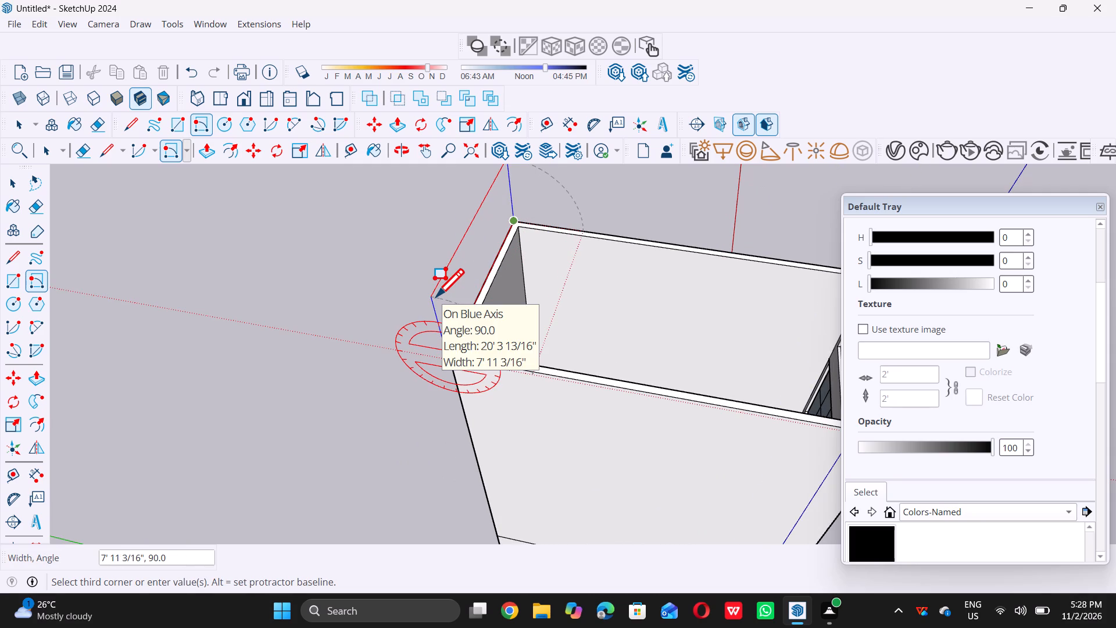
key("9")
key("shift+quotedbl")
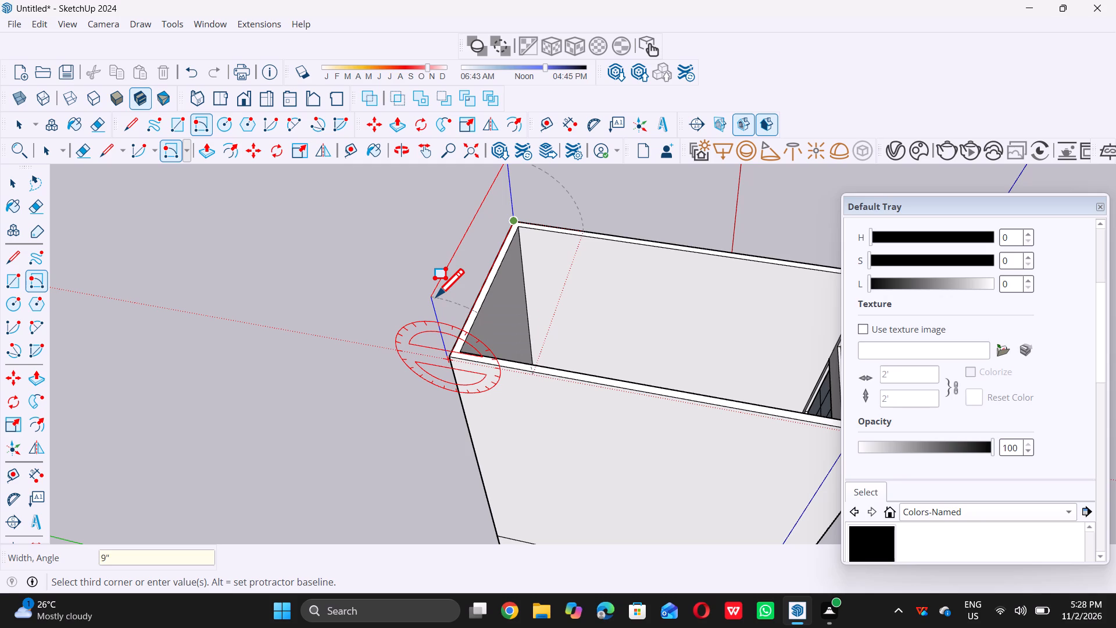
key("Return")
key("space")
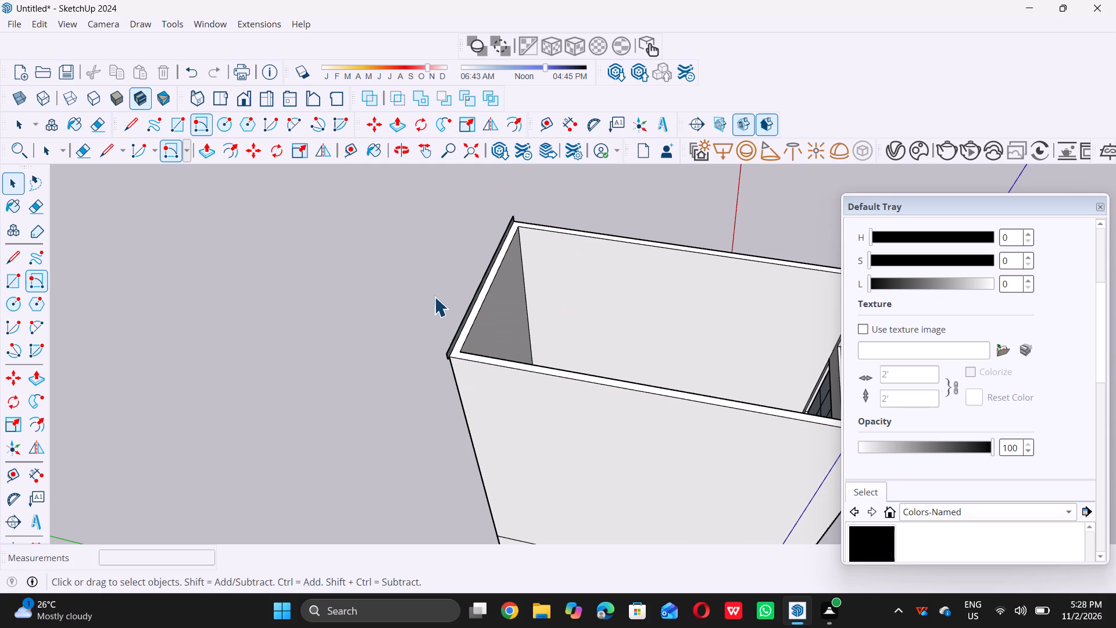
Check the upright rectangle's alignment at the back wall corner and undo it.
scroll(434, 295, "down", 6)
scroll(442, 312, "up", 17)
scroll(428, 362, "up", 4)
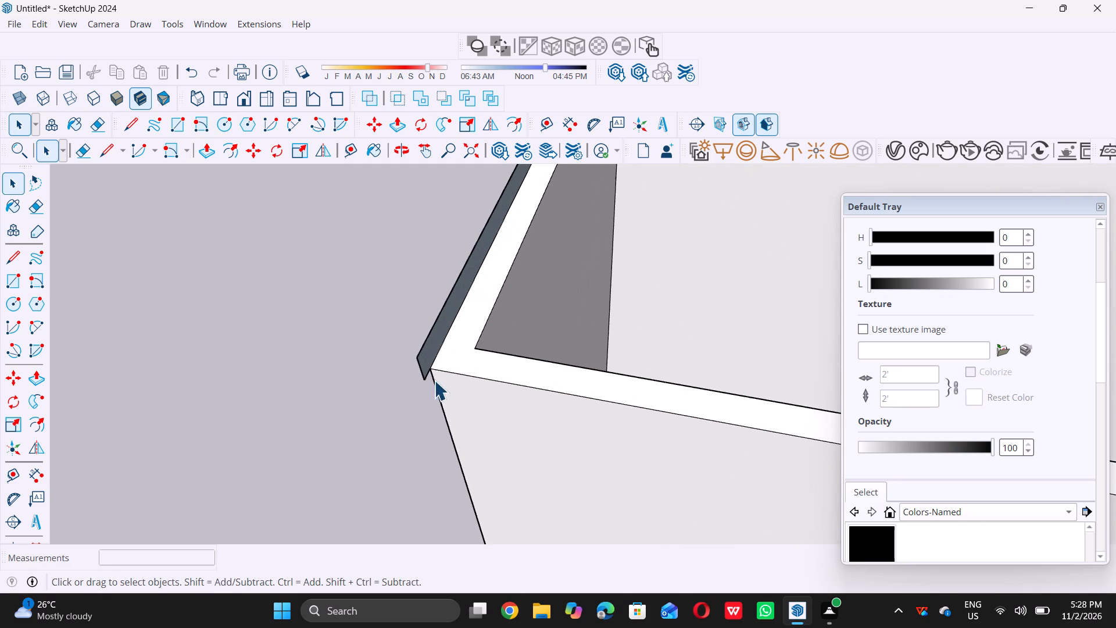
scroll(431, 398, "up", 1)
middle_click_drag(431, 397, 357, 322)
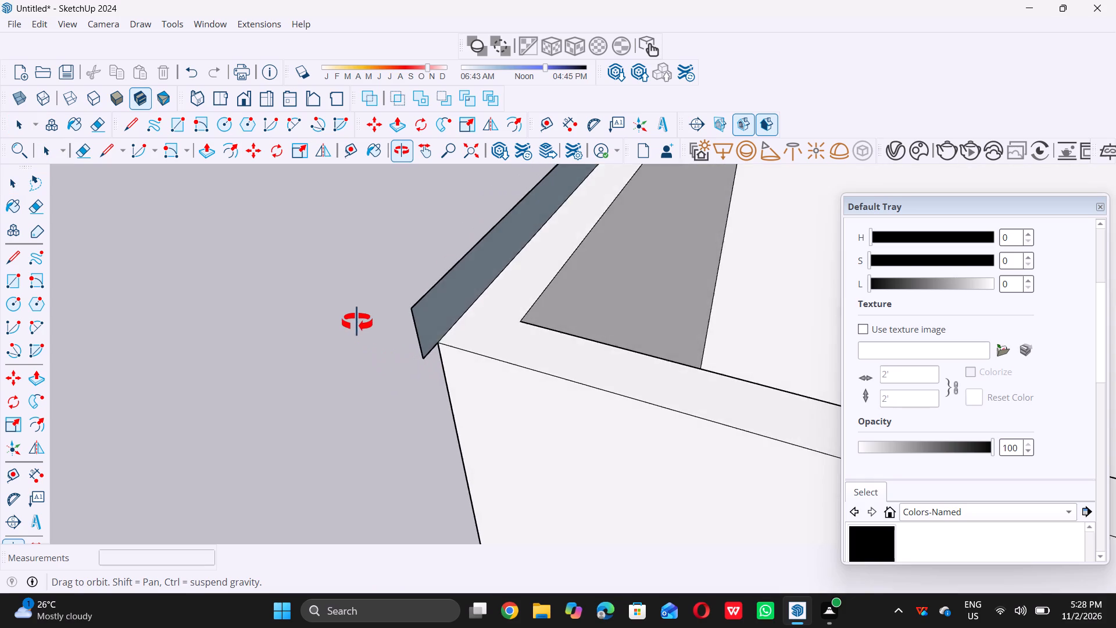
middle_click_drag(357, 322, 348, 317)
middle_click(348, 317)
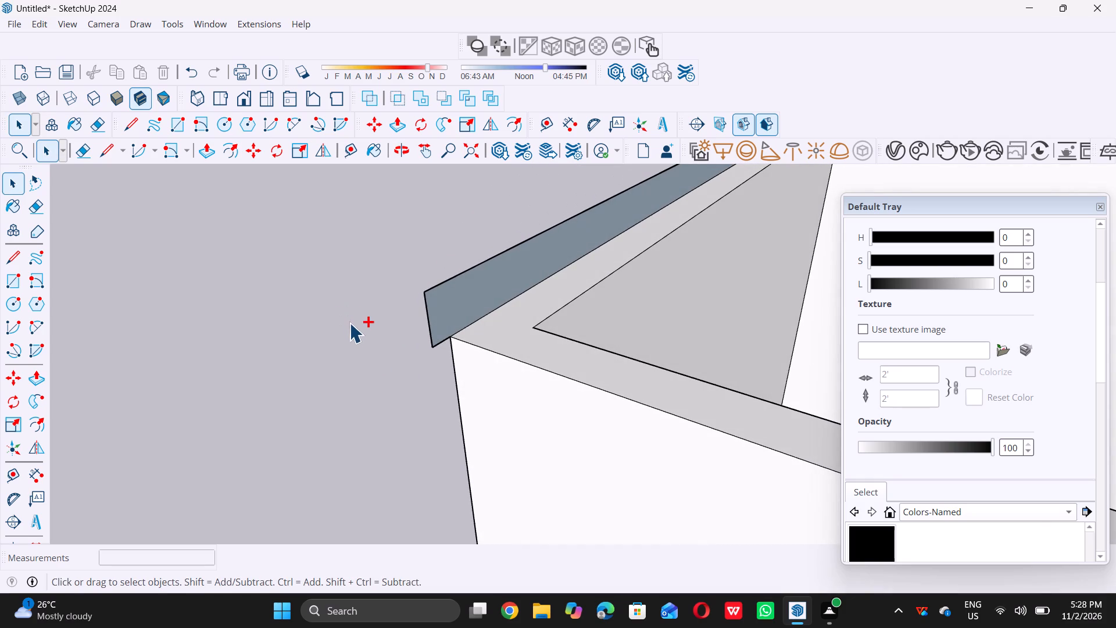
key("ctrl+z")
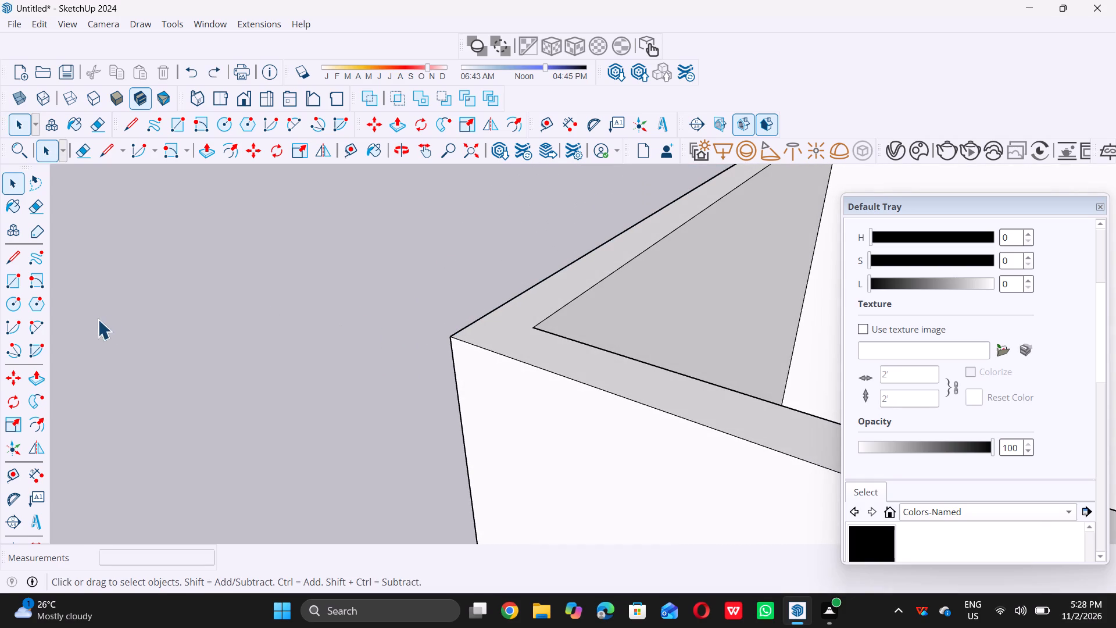
Draw an upright rotated rectangle 20' long and 9" high from corner to corner on the back wall's outer top edge.
double_click(29, 279)
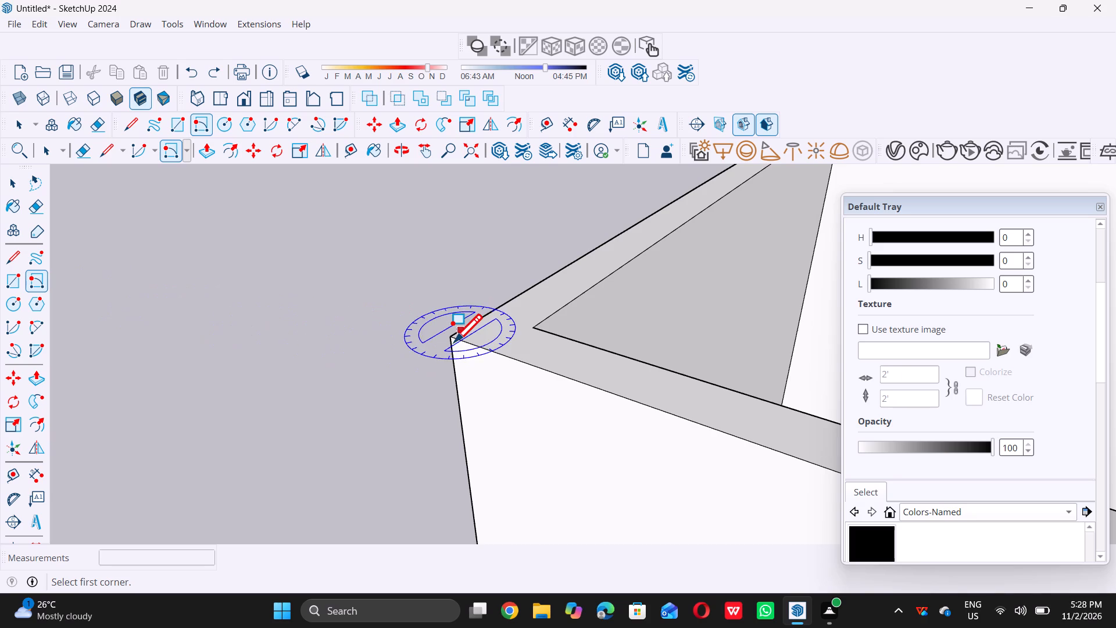
double_click(450, 340)
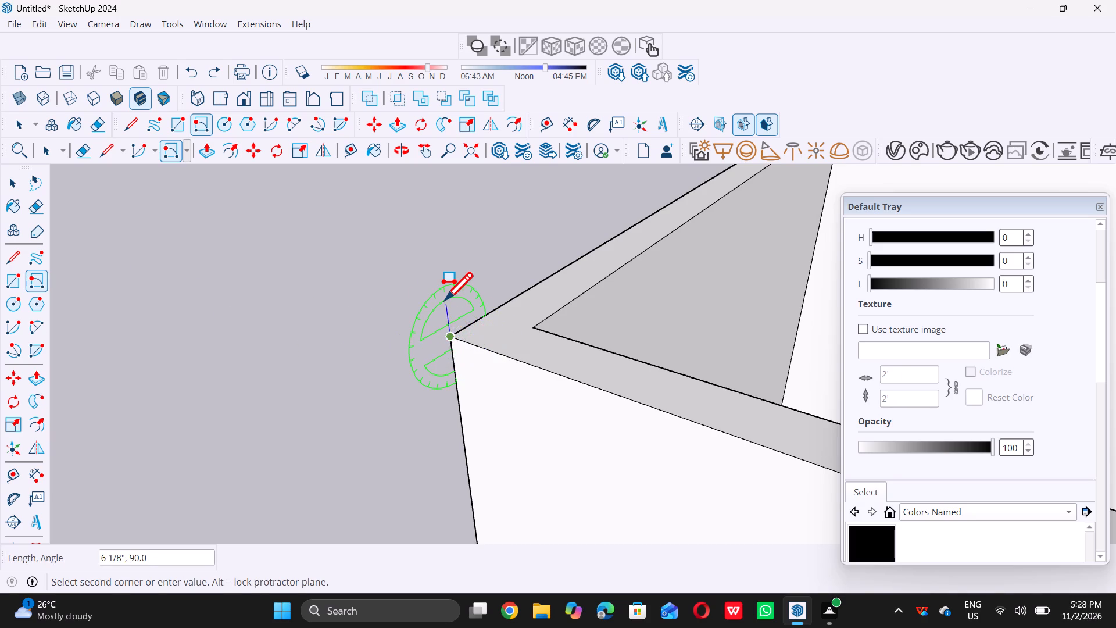
scroll(443, 299, "down", 15)
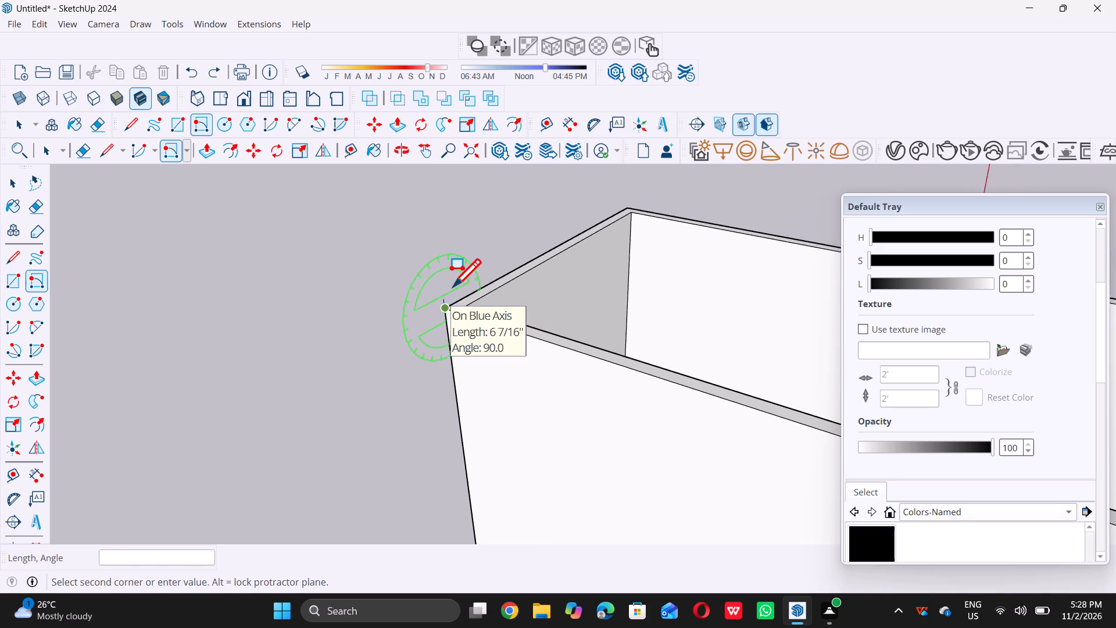
scroll(537, 235, "up", 4)
scroll(586, 226, "up", 2)
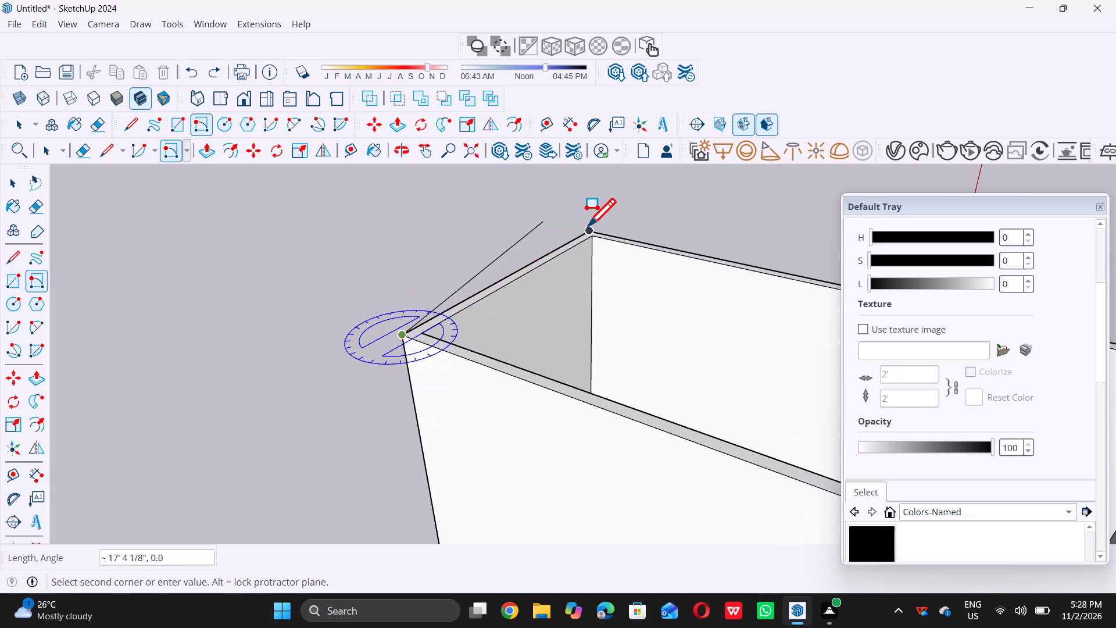
scroll(586, 226, "up", 10)
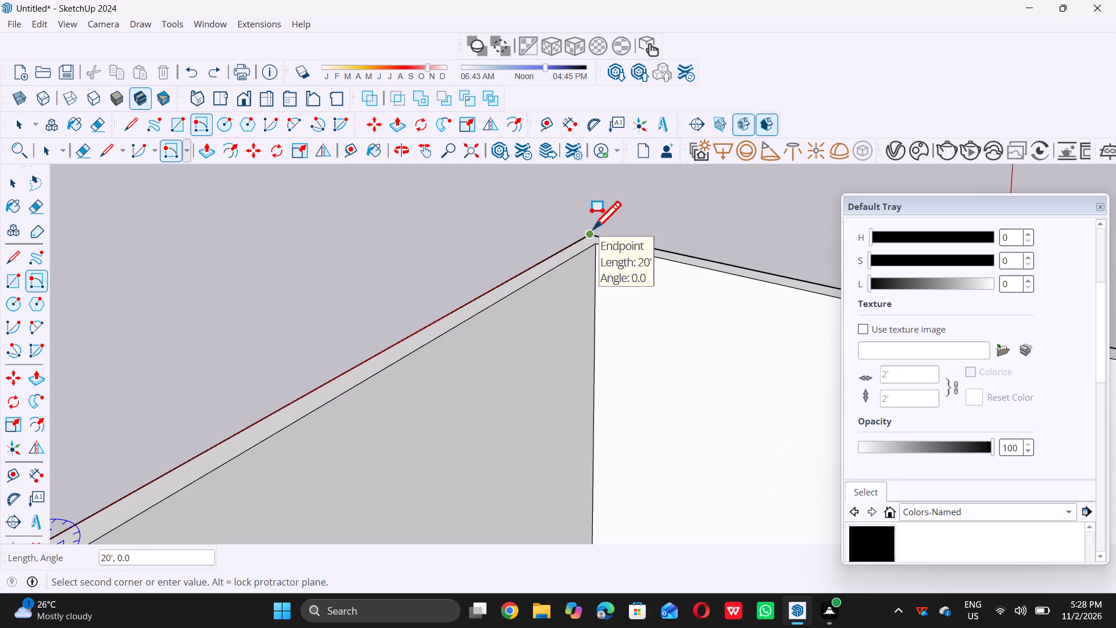
double_click(591, 229)
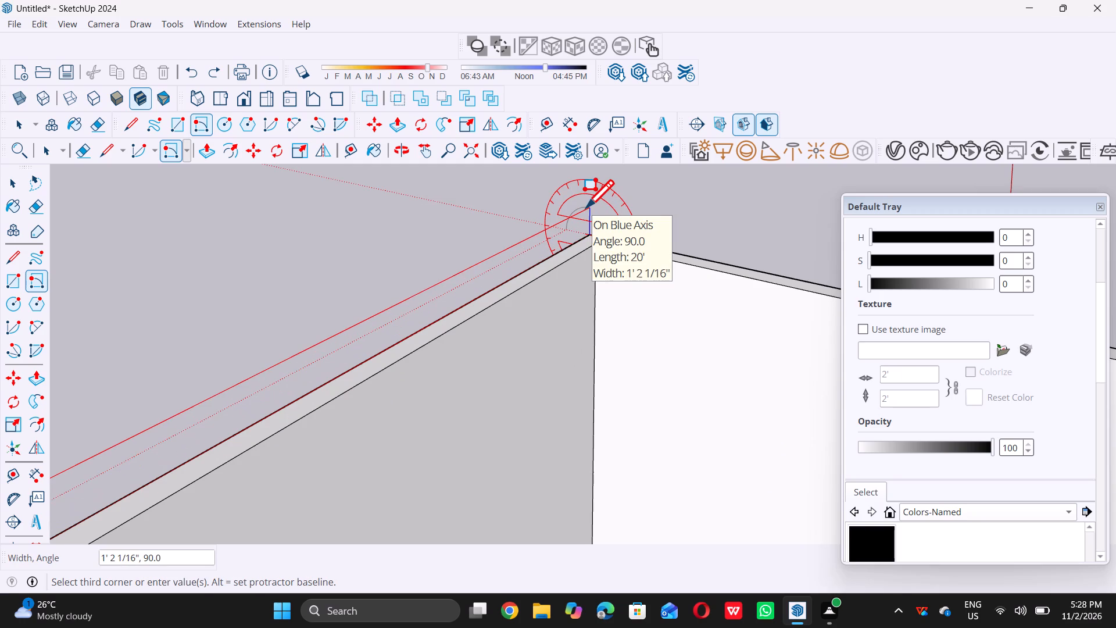
key("9")
key("shift+quotedbl")
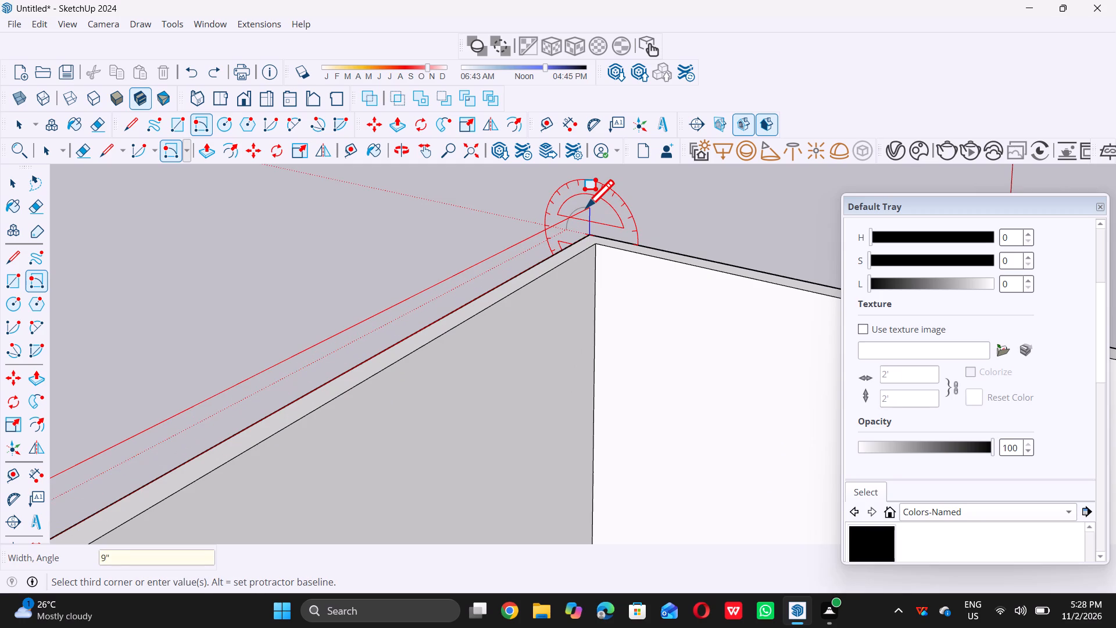
key("Return")
key("space")
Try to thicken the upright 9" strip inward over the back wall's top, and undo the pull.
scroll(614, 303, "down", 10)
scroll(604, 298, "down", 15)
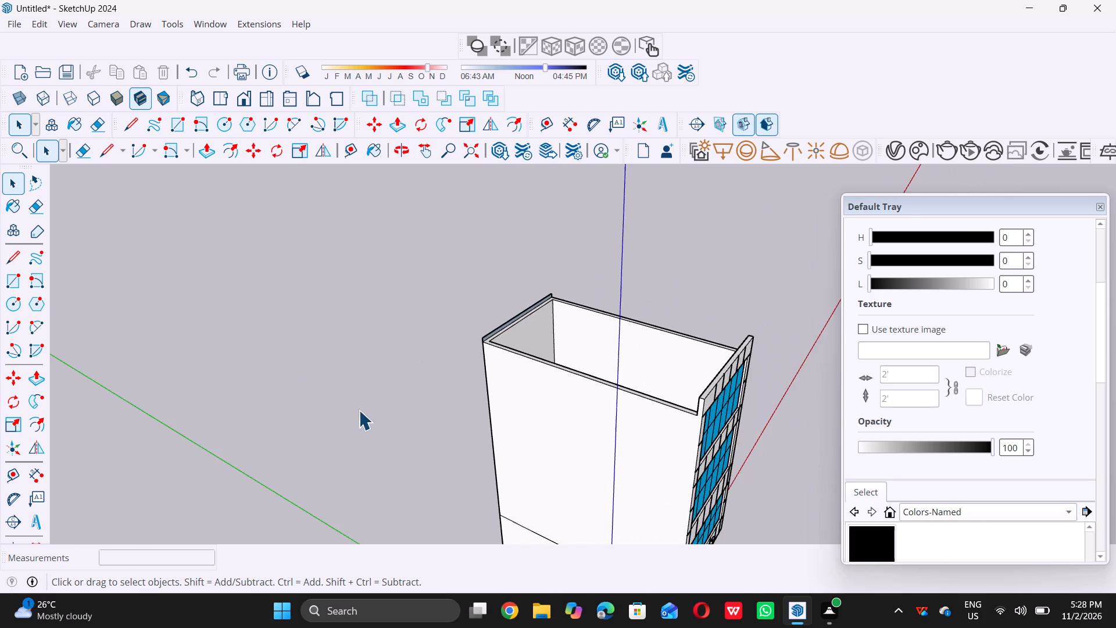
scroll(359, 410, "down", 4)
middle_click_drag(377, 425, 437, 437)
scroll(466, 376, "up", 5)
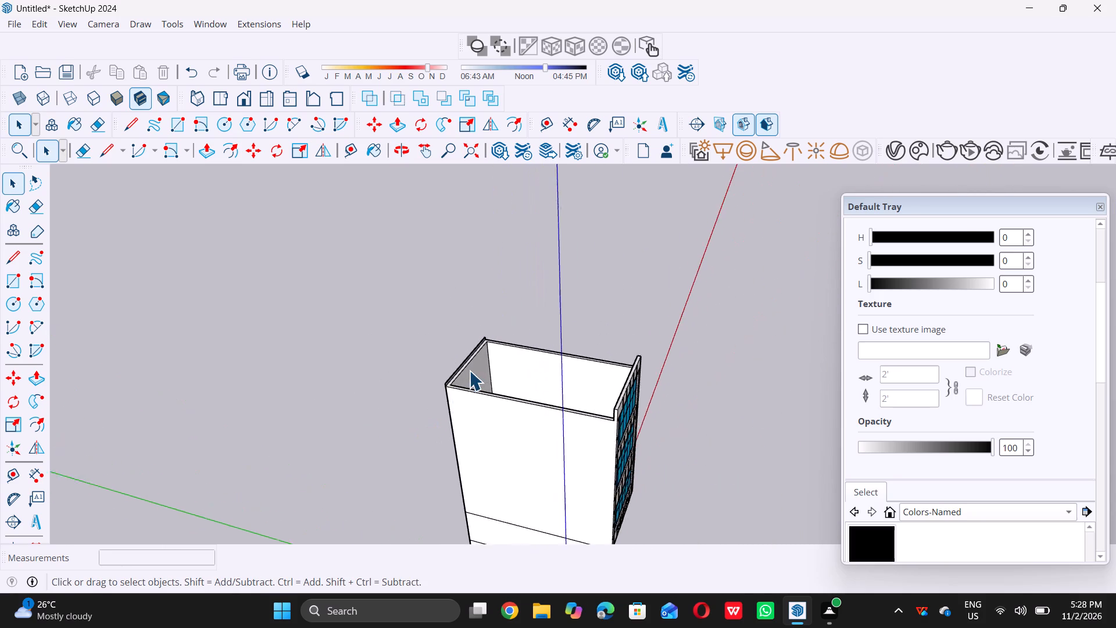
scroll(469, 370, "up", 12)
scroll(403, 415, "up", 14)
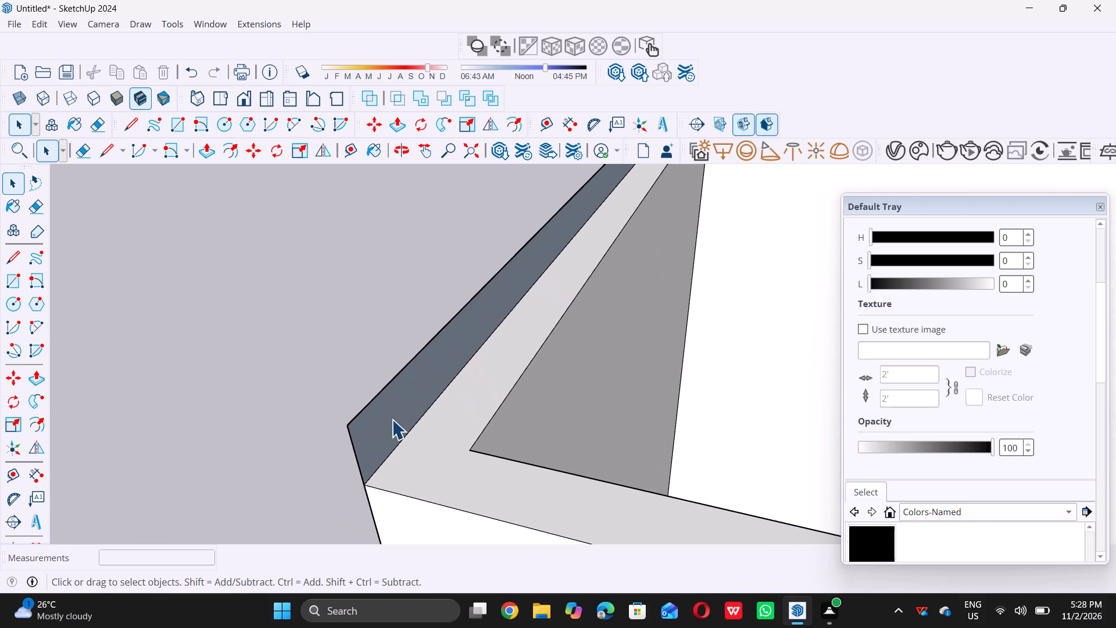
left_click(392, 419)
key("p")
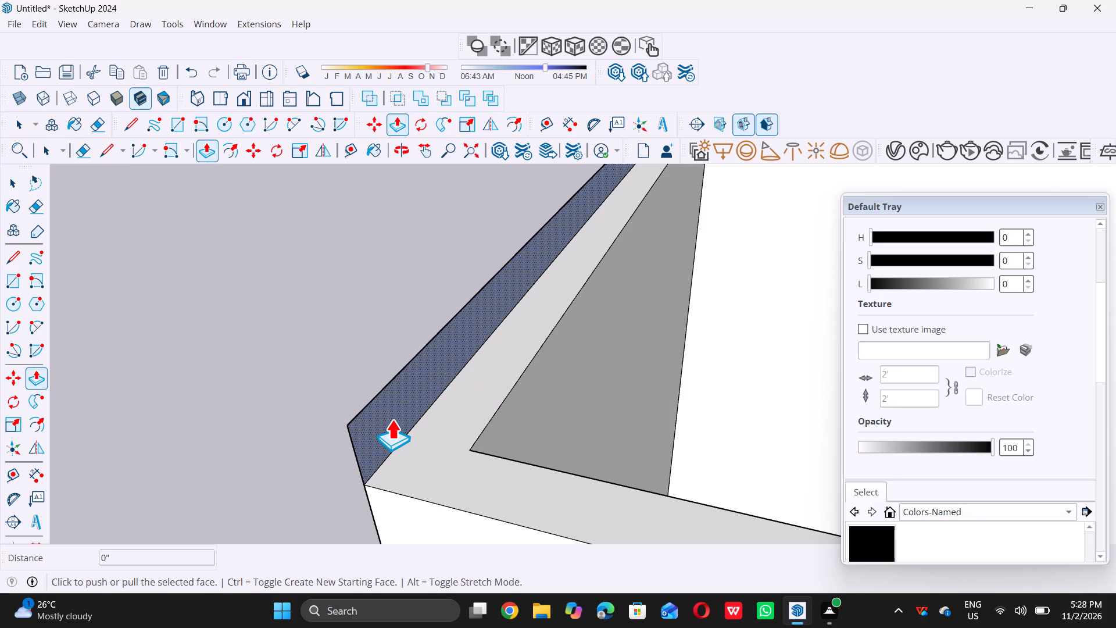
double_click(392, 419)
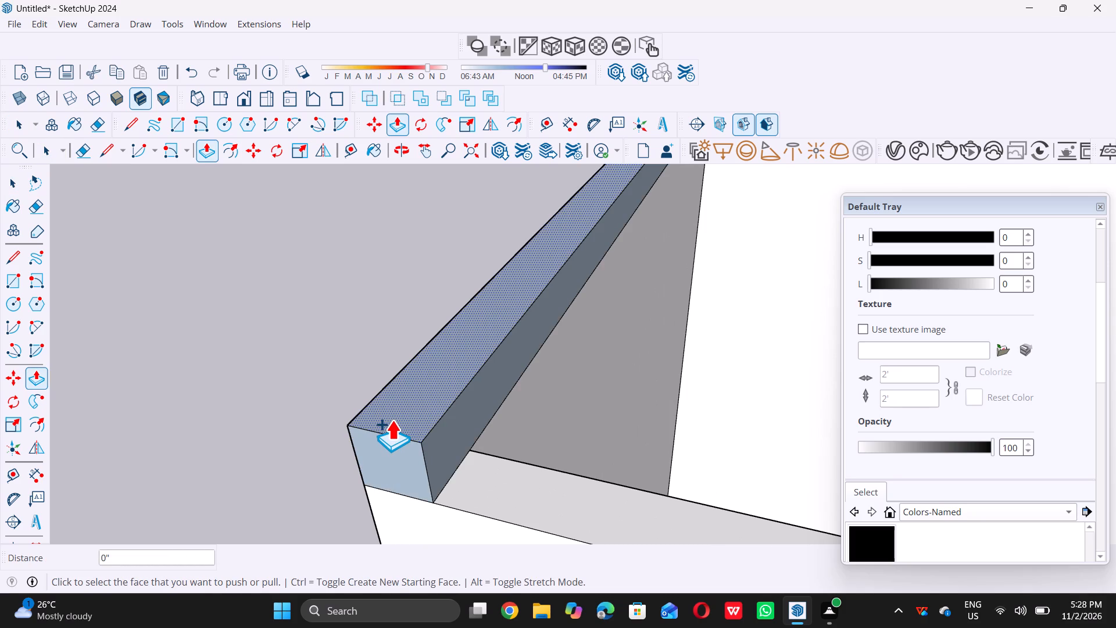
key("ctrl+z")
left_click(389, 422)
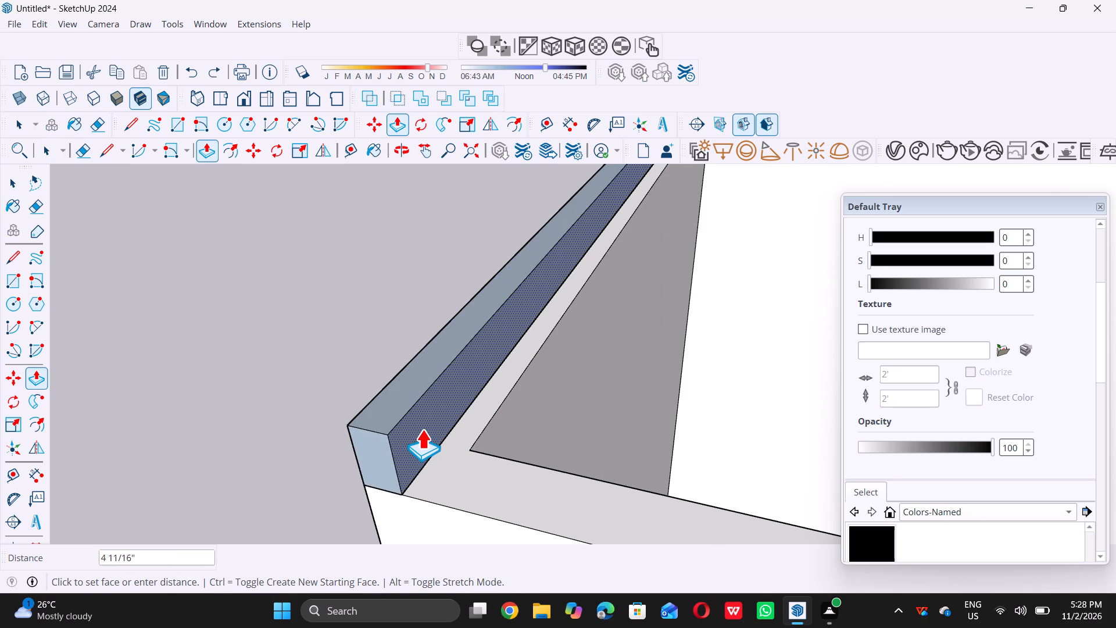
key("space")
Pull the upright 9" strip across the open wall tops to the glazed facade, about 37' 10 1/2", forming the roof slab.
left_click(398, 427)
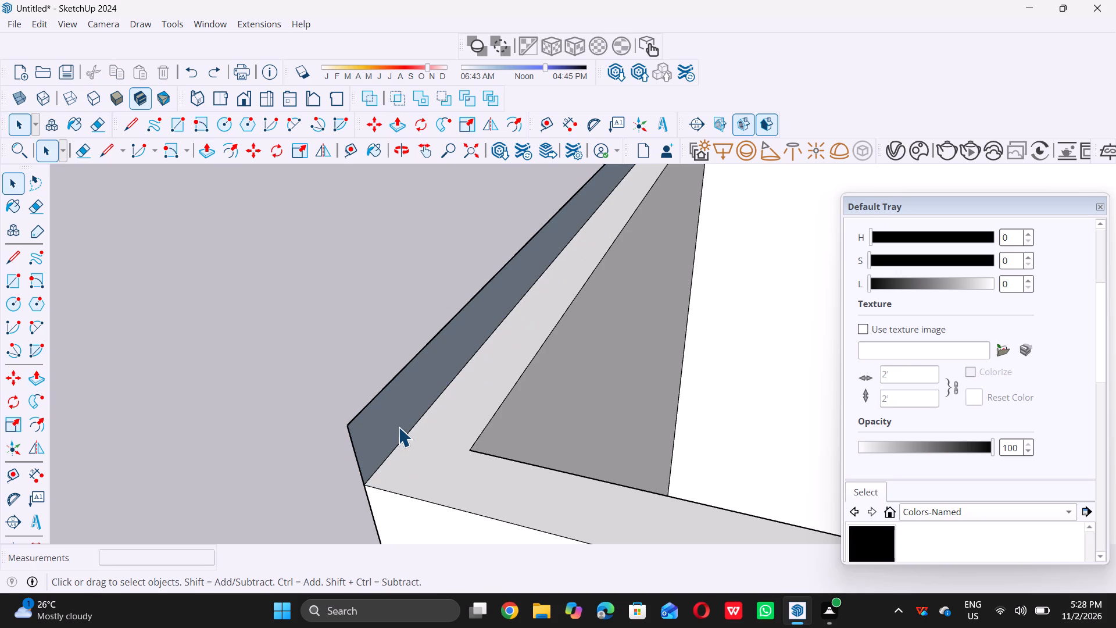
key("p")
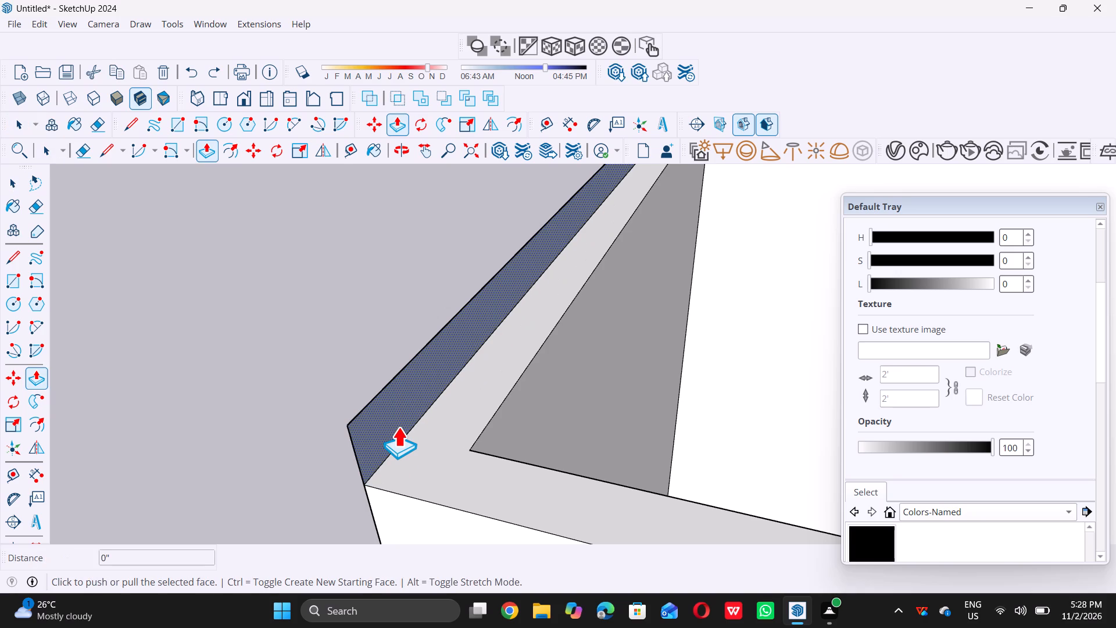
left_click(393, 422)
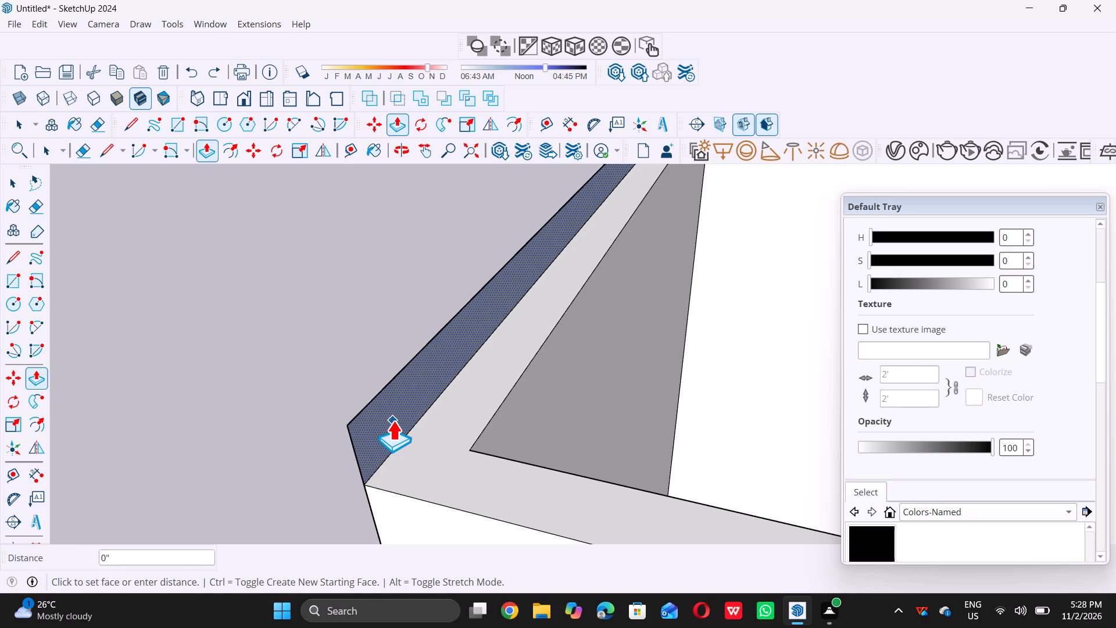
scroll(437, 436, "down", 19)
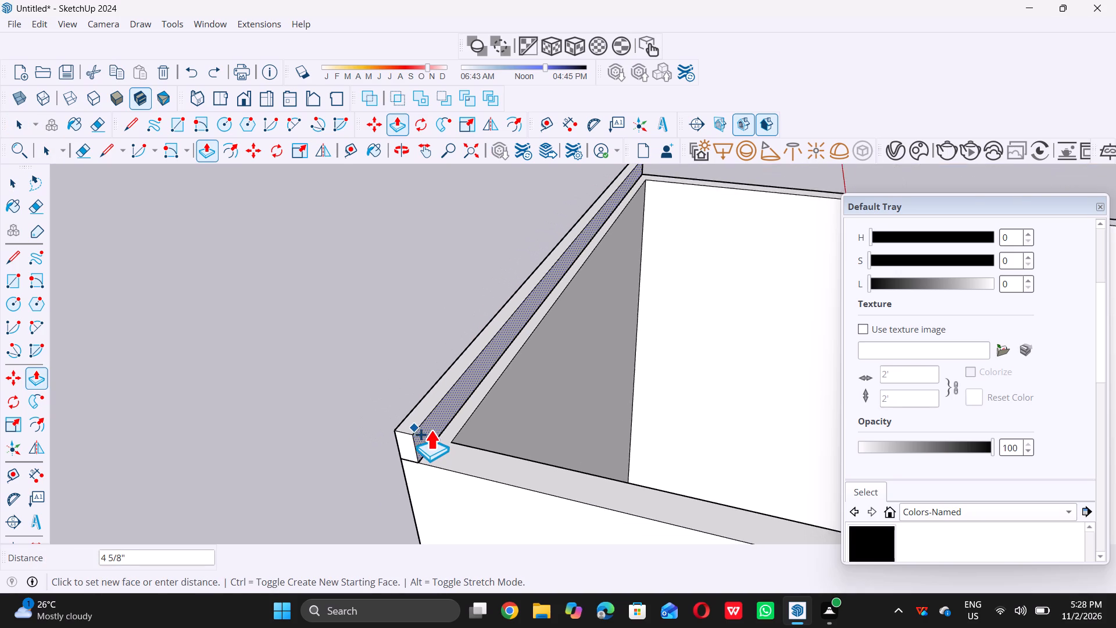
scroll(431, 430, "down", 20)
scroll(431, 430, "down", 9)
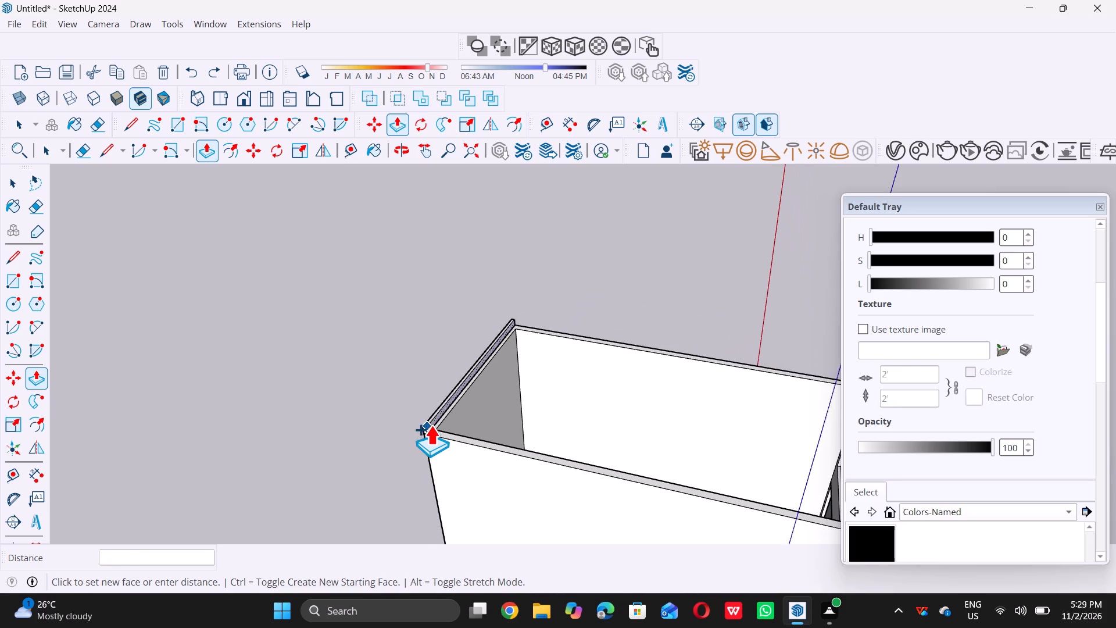
scroll(431, 425, "down", 2)
scroll(693, 479, "up", 5)
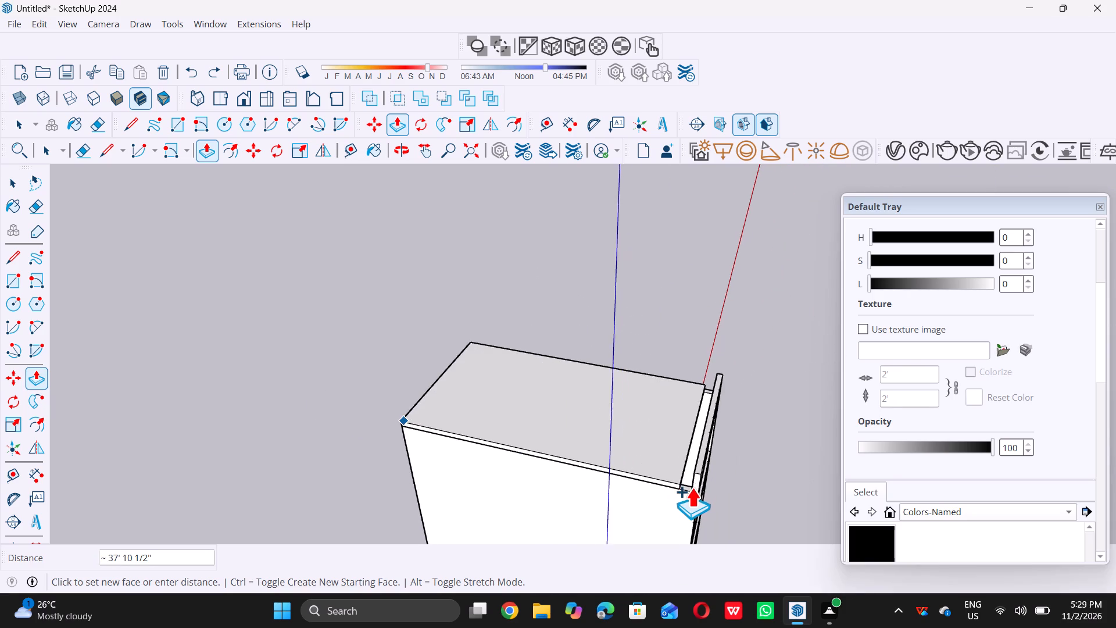
left_click(693, 491)
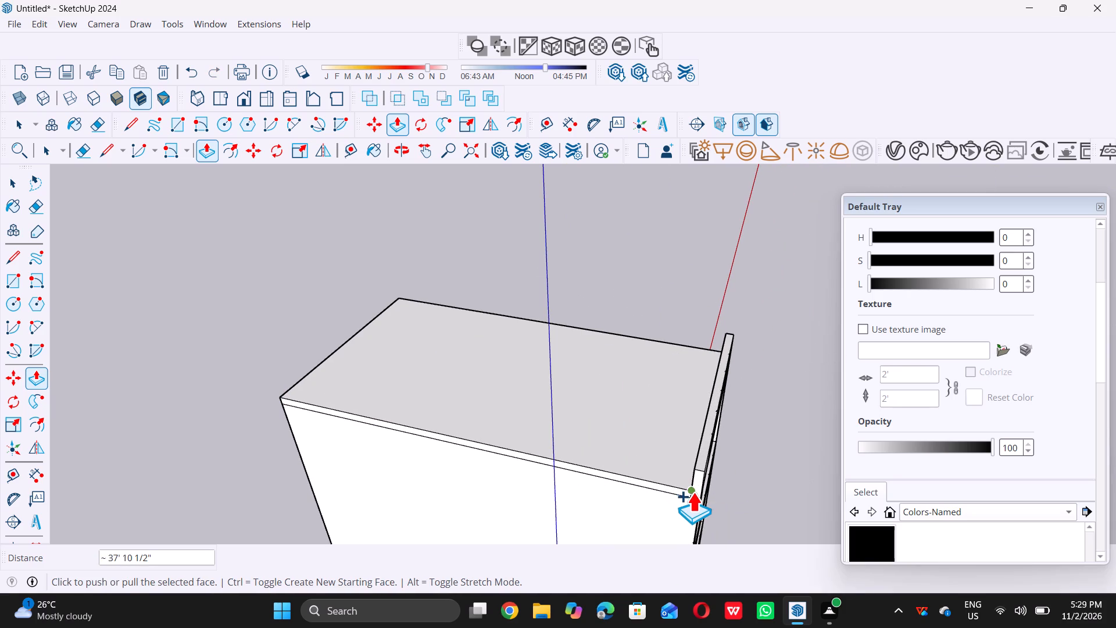
key("space")
Examine the roofed tower and its glazed facade from the side and the front.
scroll(435, 440, "down", 17)
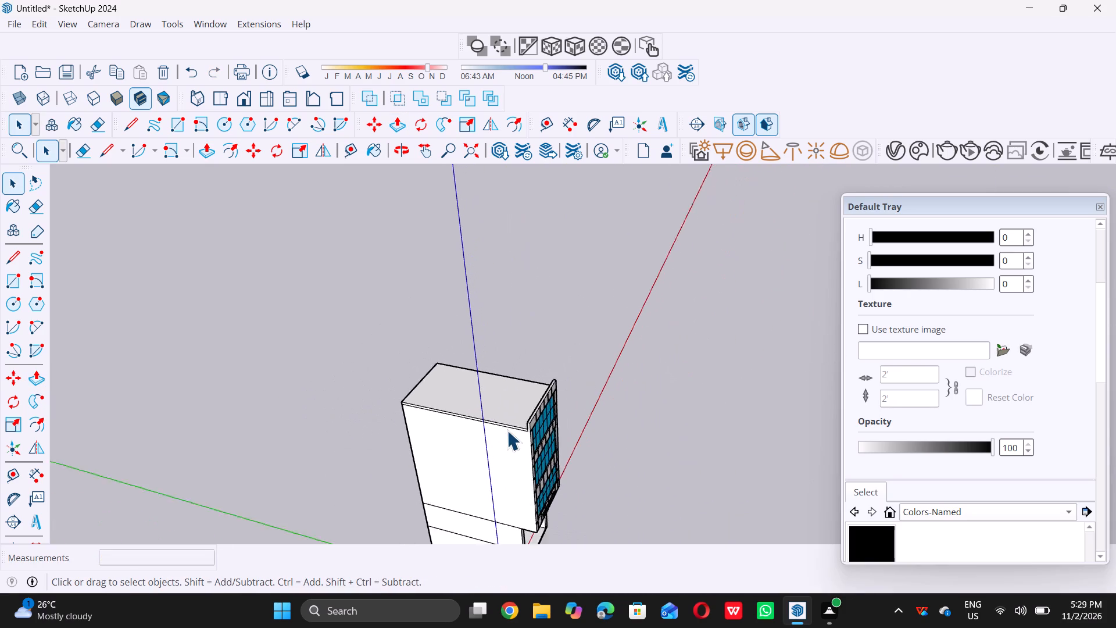
middle_click_drag(507, 426, 335, 349)
middle_click_drag(431, 436, 403, 404)
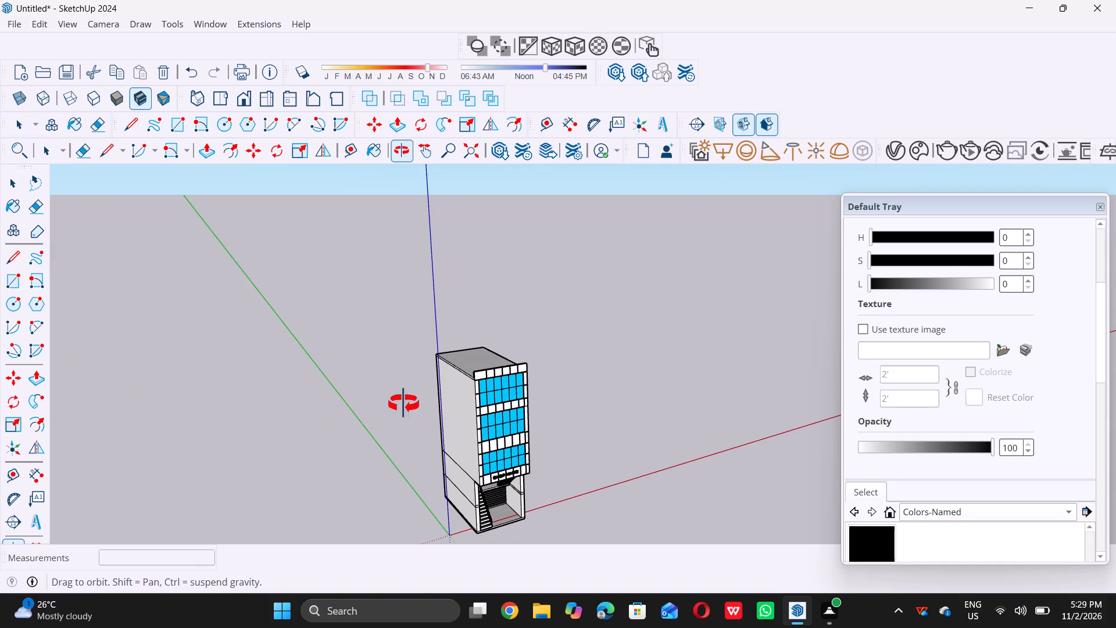
middle_click_drag(403, 404, 288, 336)
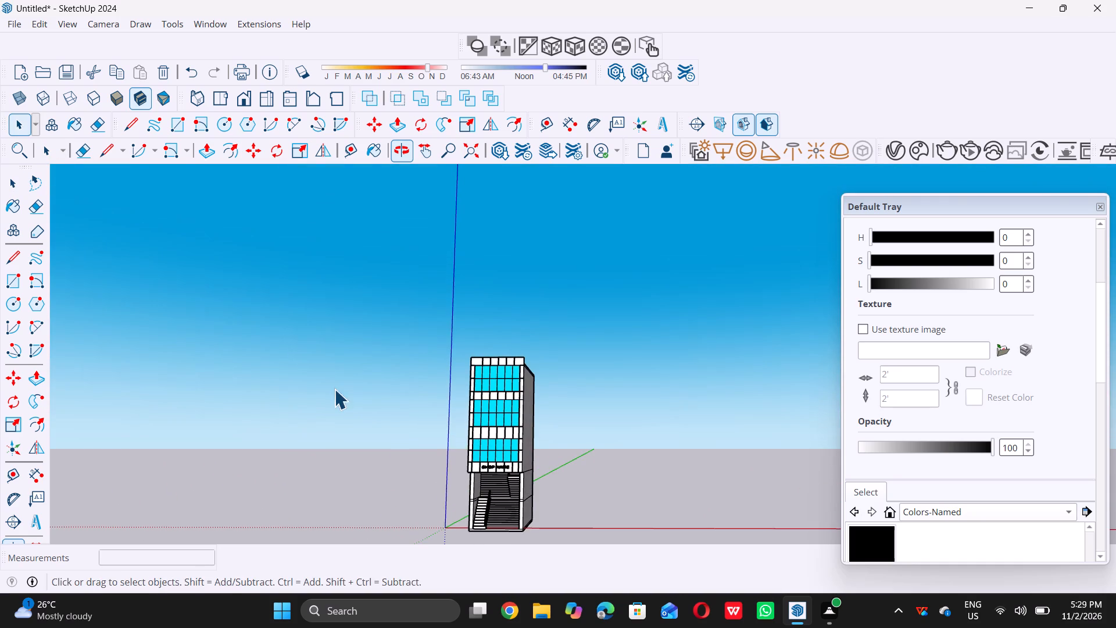
middle_click_drag(339, 395, 388, 401)
scroll(394, 395, "up", 1)
scroll(394, 395, "down", 12)
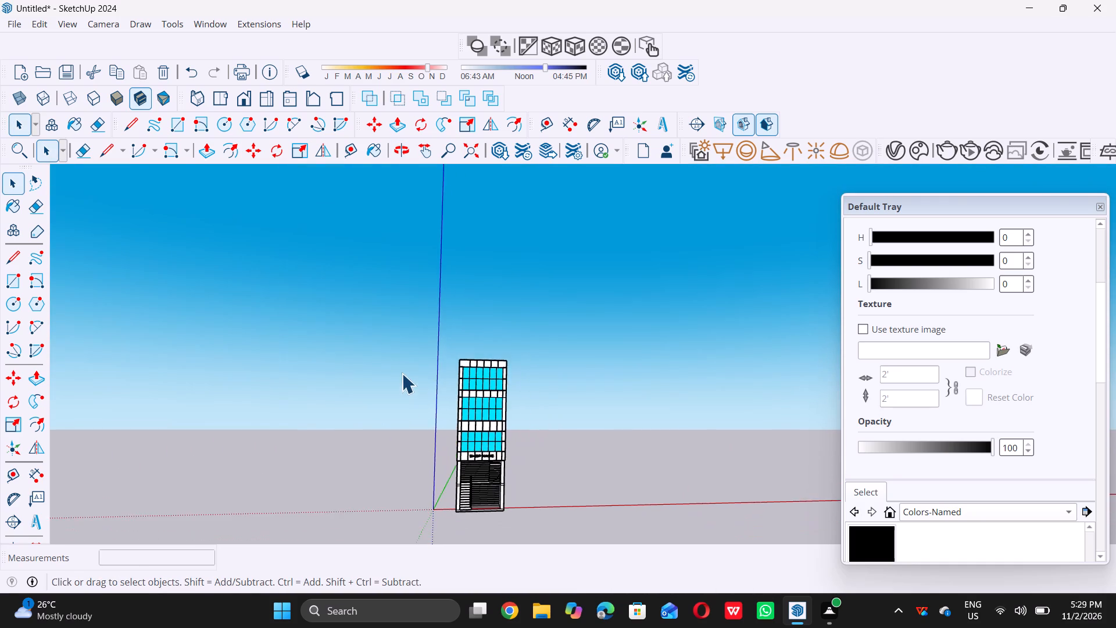
Save the model as "Commerial Elevation two" in the vinod folder on the Desktop.
scroll(495, 509, "up", 6)
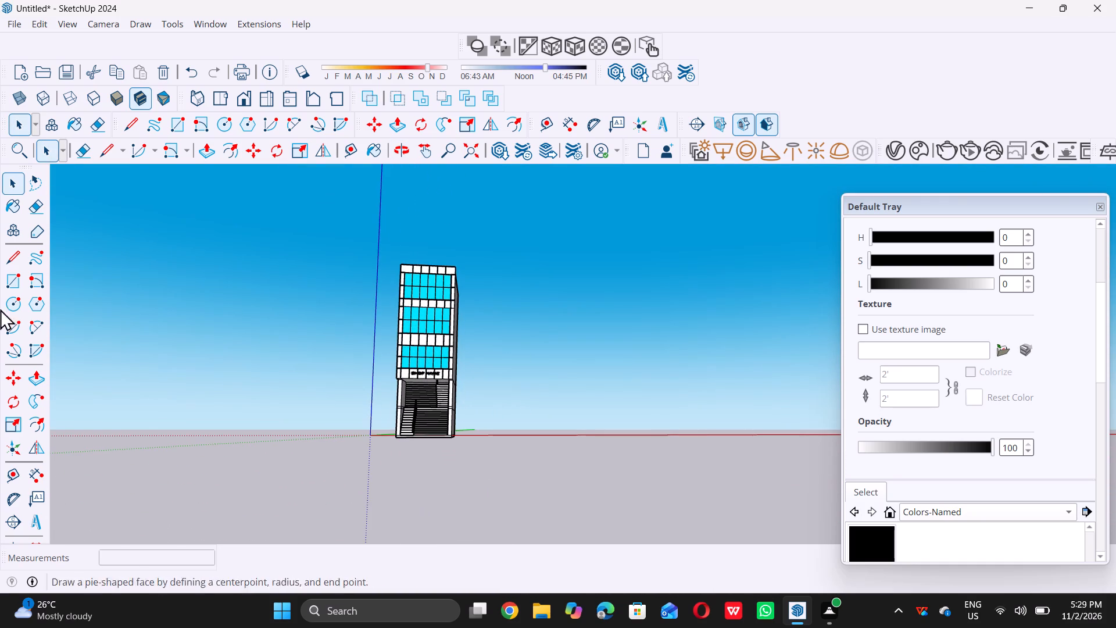
double_click(13, 24)
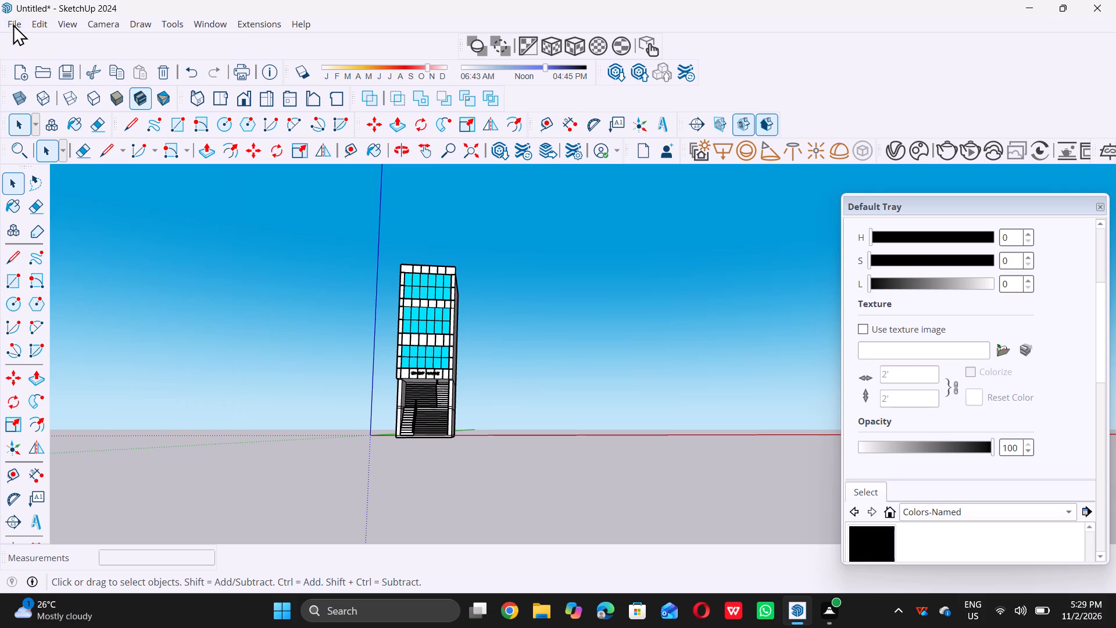
left_click(13, 24)
triple_click(45, 120)
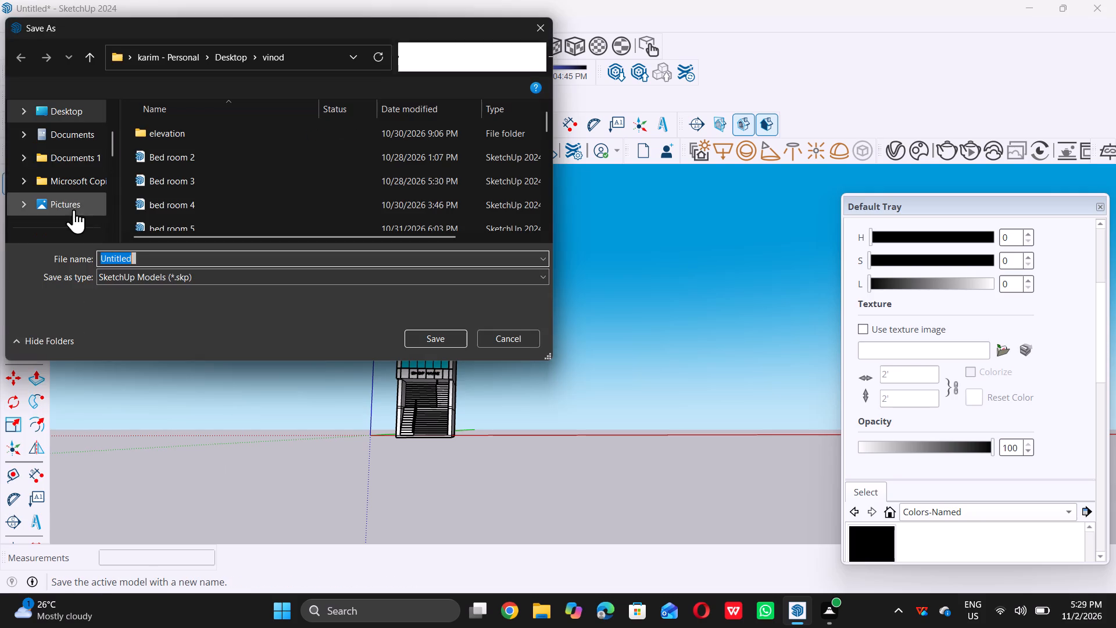
left_click(73, 115)
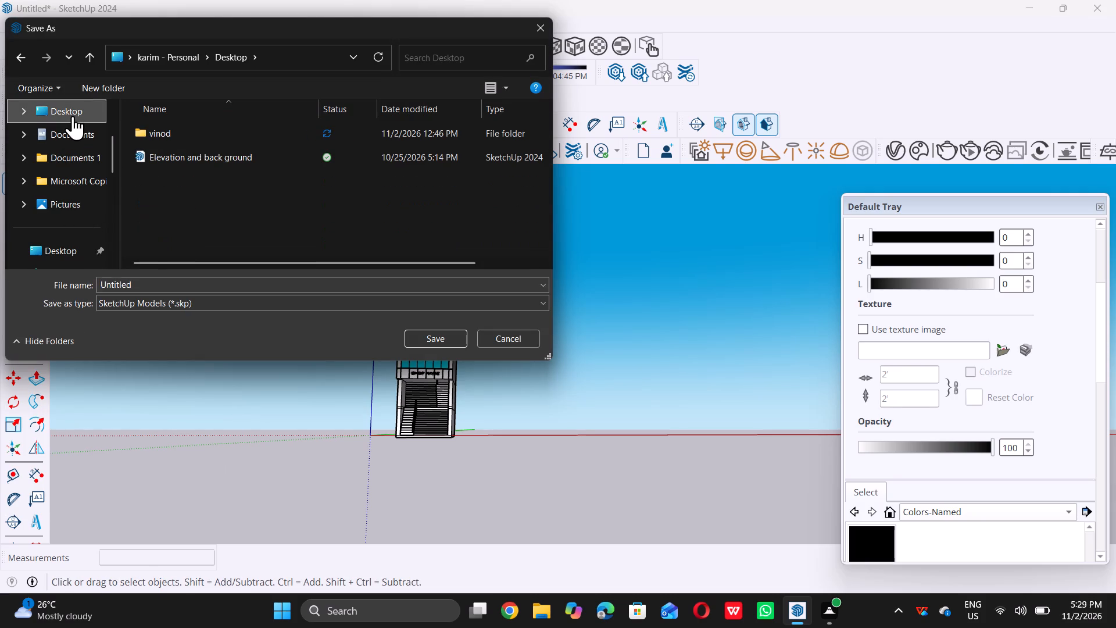
triple_click(212, 135)
triple_click(212, 135)
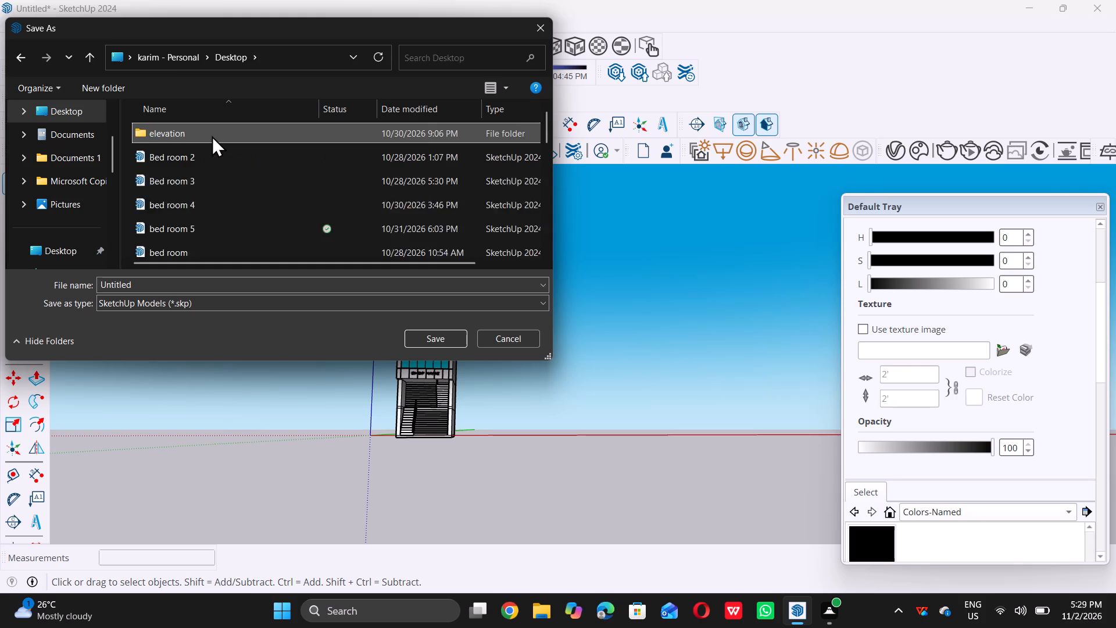
triple_click(21, 60)
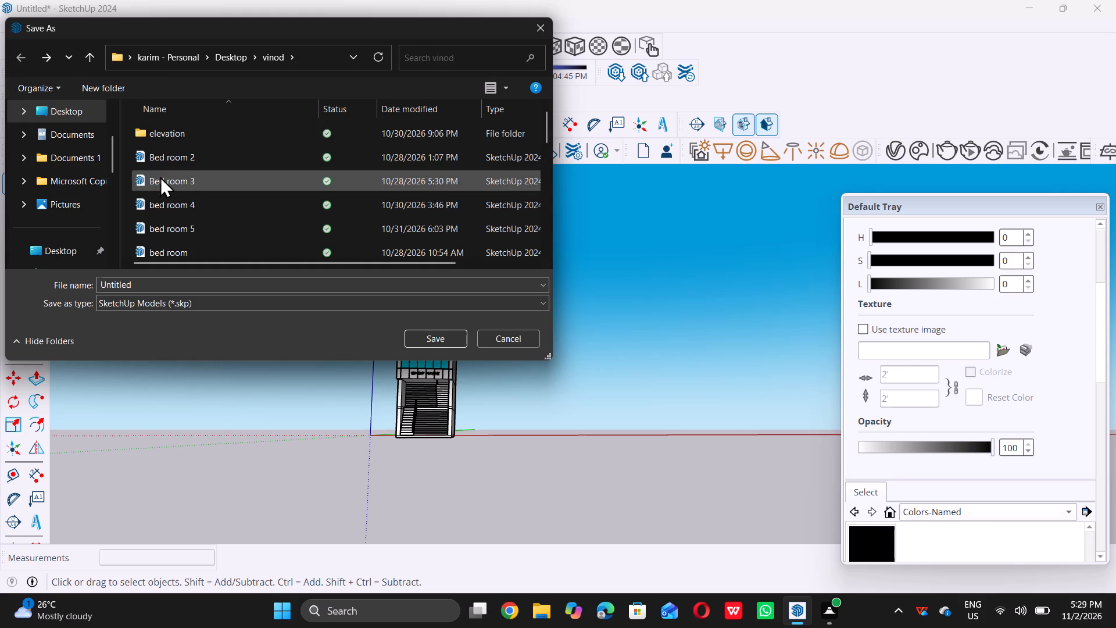
double_click(199, 286)
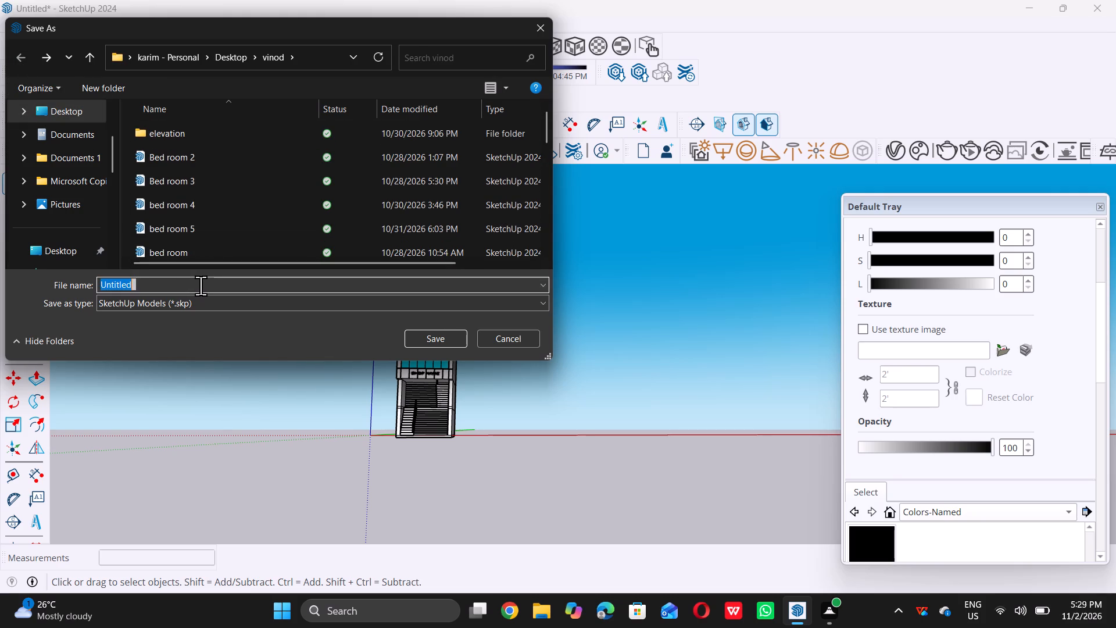
key("BackSpace")
key("BackSpace")
type("co")
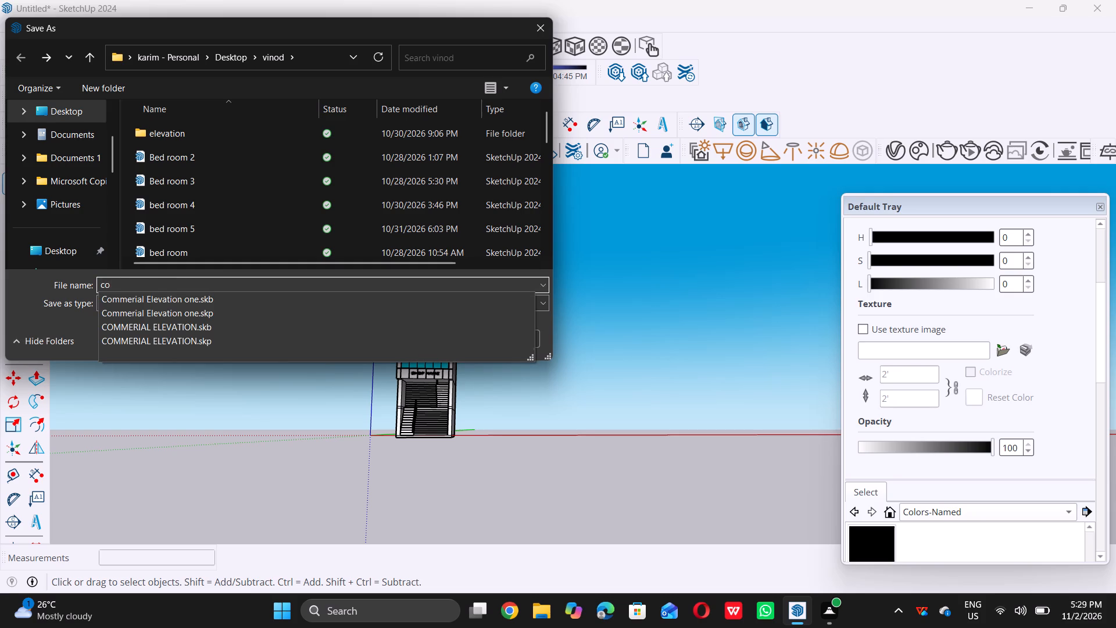
double_click(165, 297)
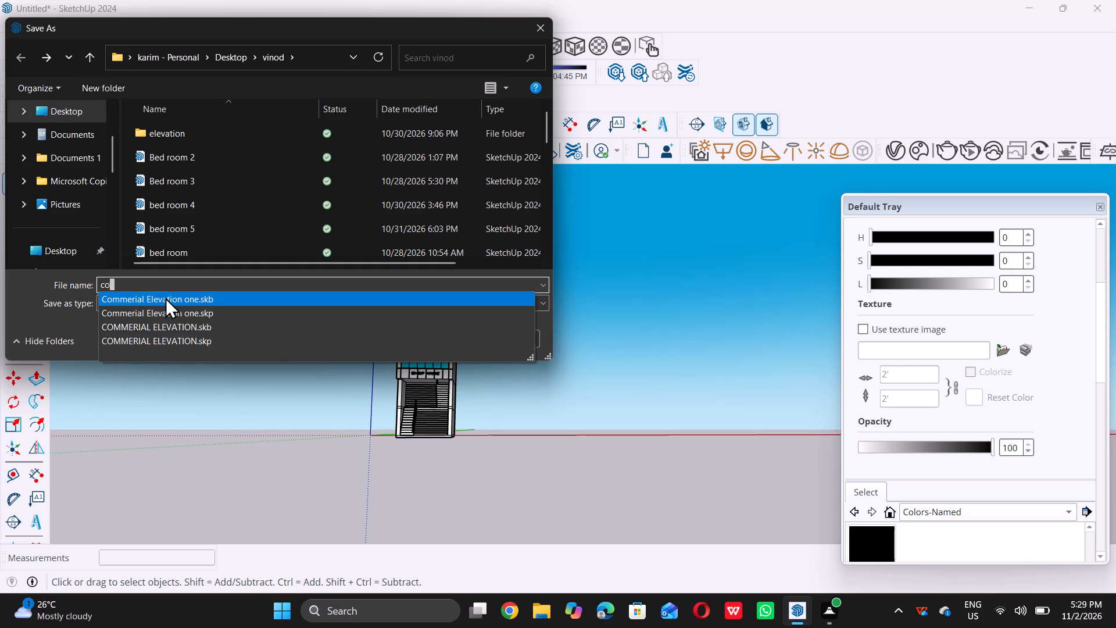
double_click(236, 286)
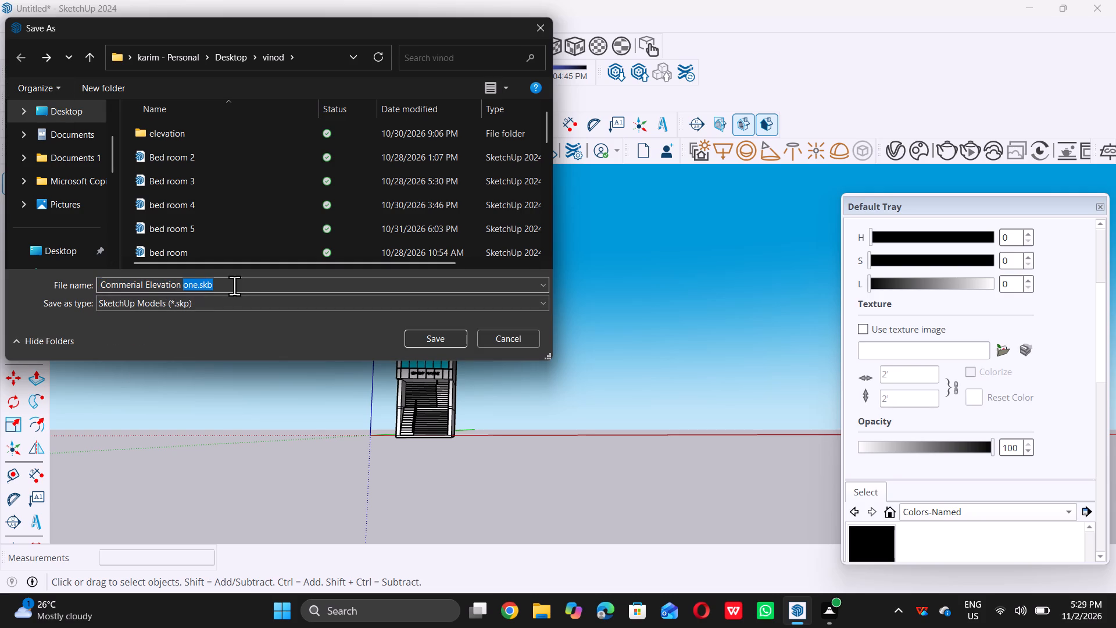
key("BackSpace")
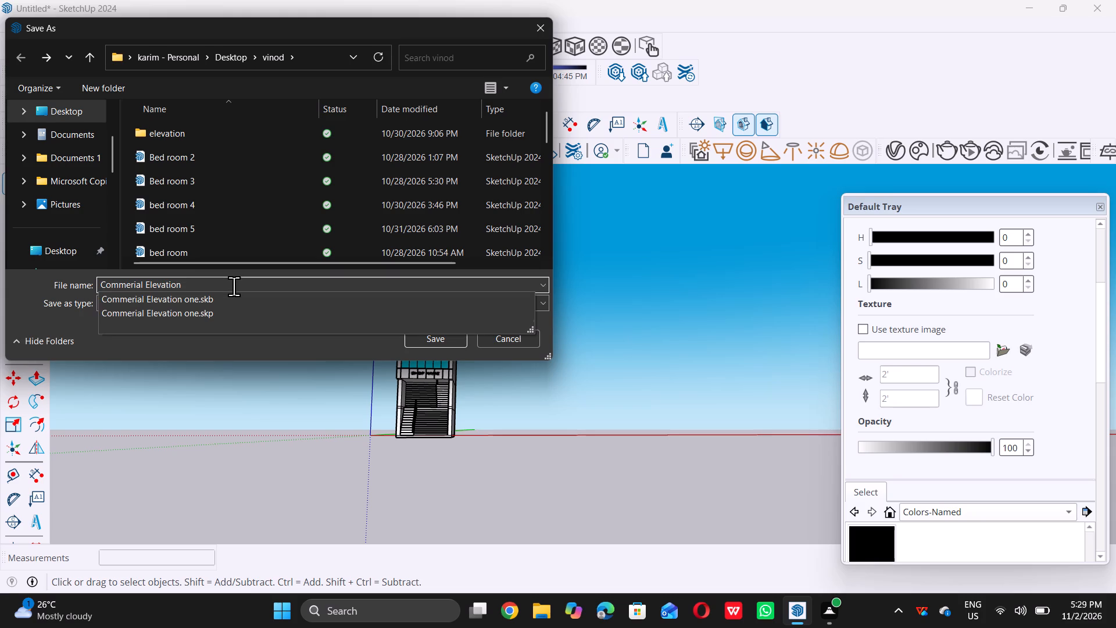
type("two")
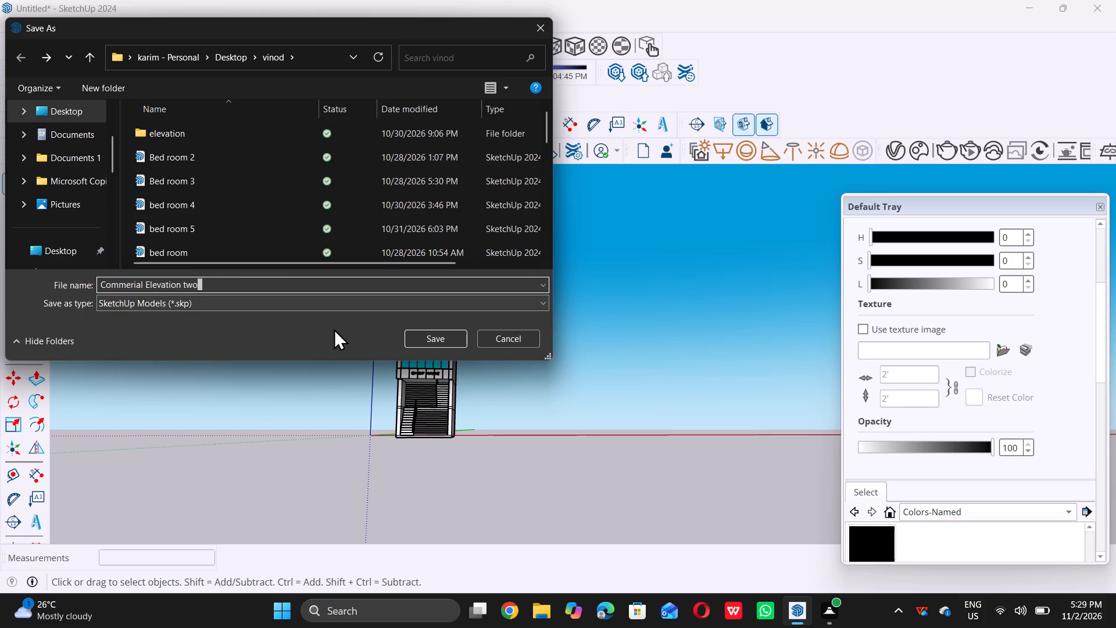
left_click(441, 338)
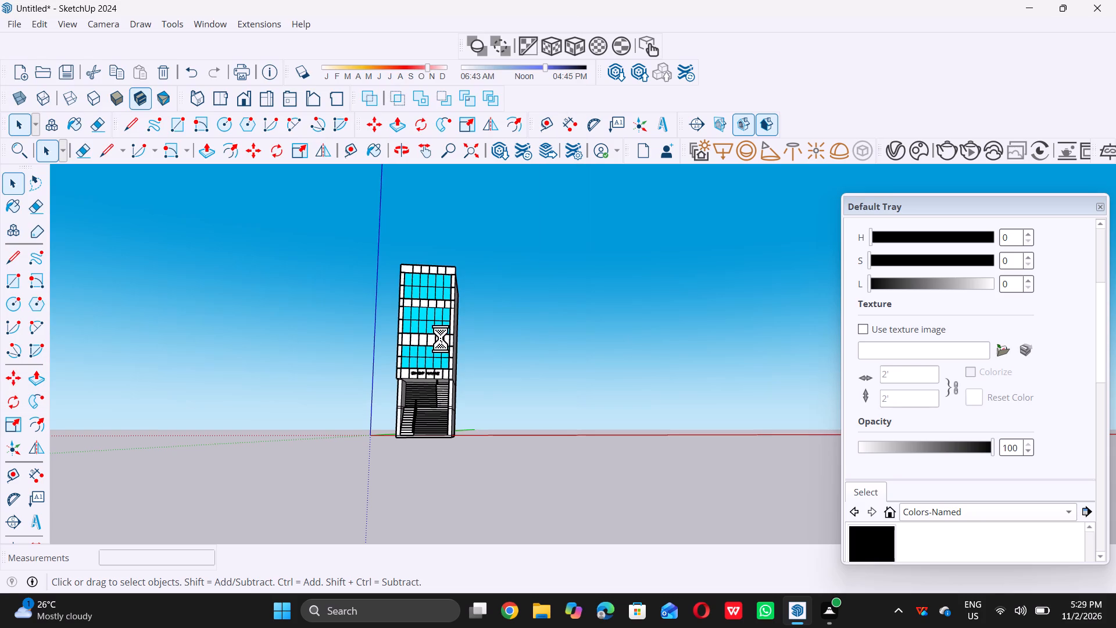
Paint the left end panel of the SHOP NAME band and the edge panel directly above it dusty rose from Colors-Named.
scroll(430, 331, "down", 5)
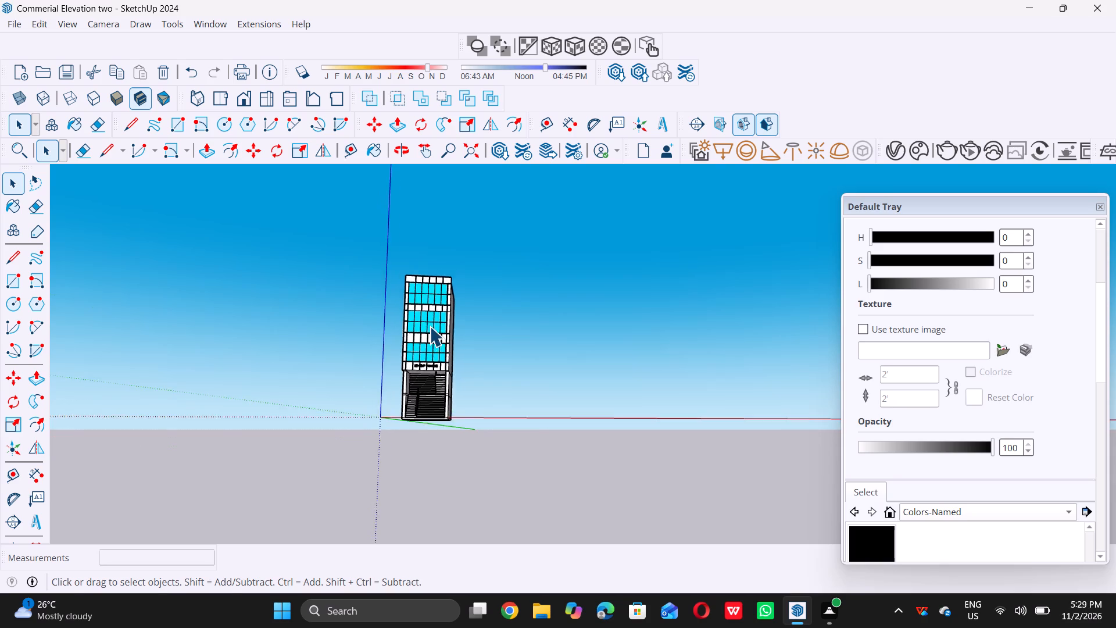
middle_click_drag(427, 331, 452, 385)
scroll(432, 317, "up", 4)
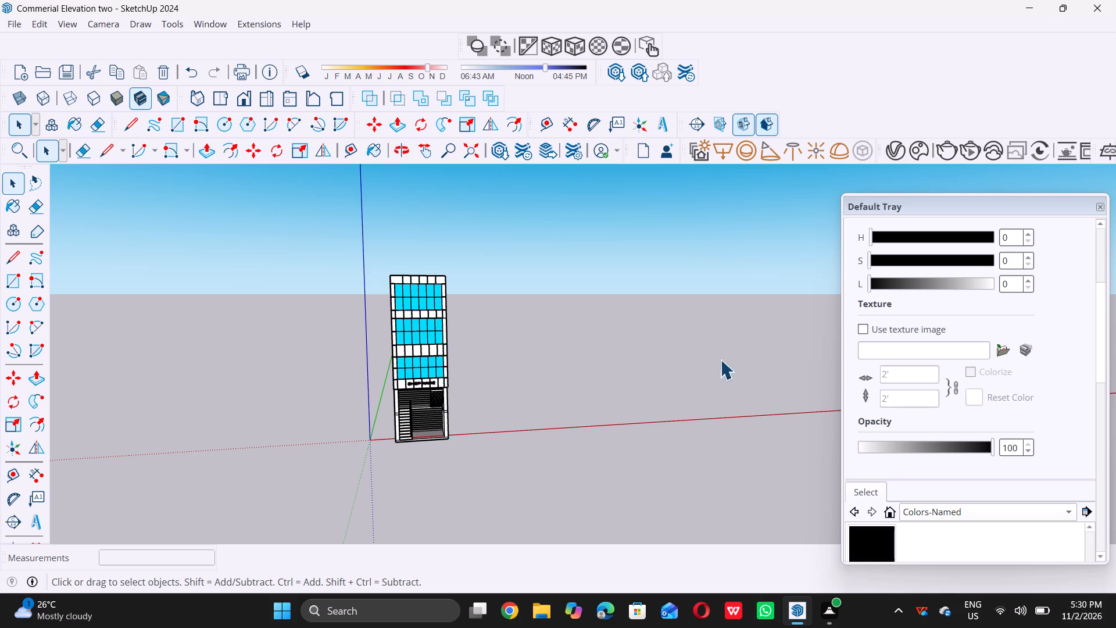
scroll(953, 392, "down", 4)
scroll(953, 392, "up", 5)
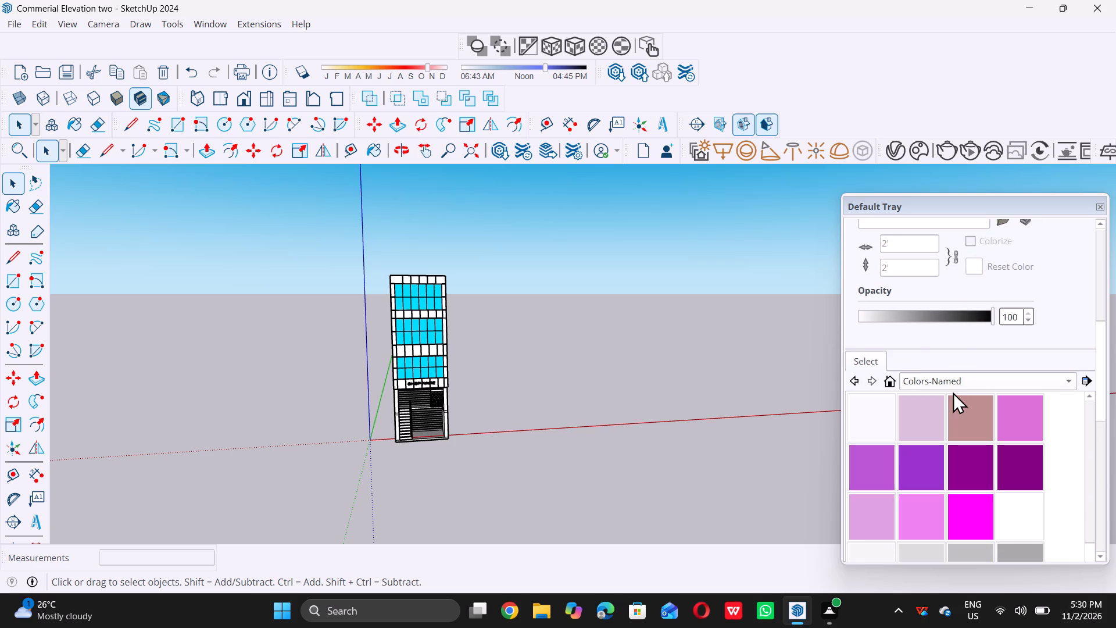
left_click(962, 417)
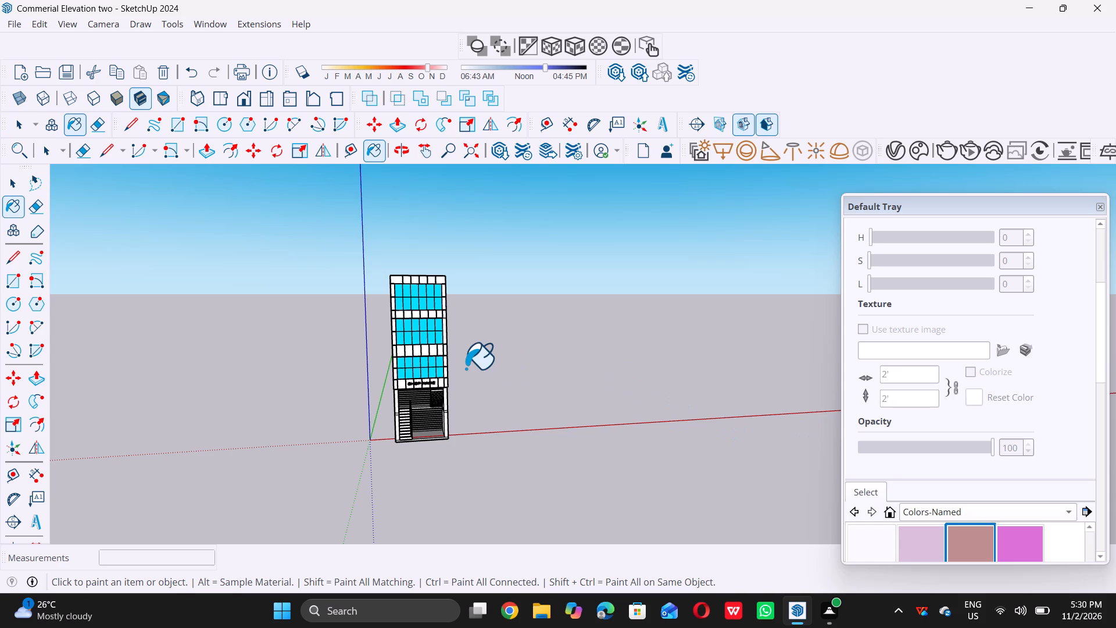
scroll(385, 358, "up", 4)
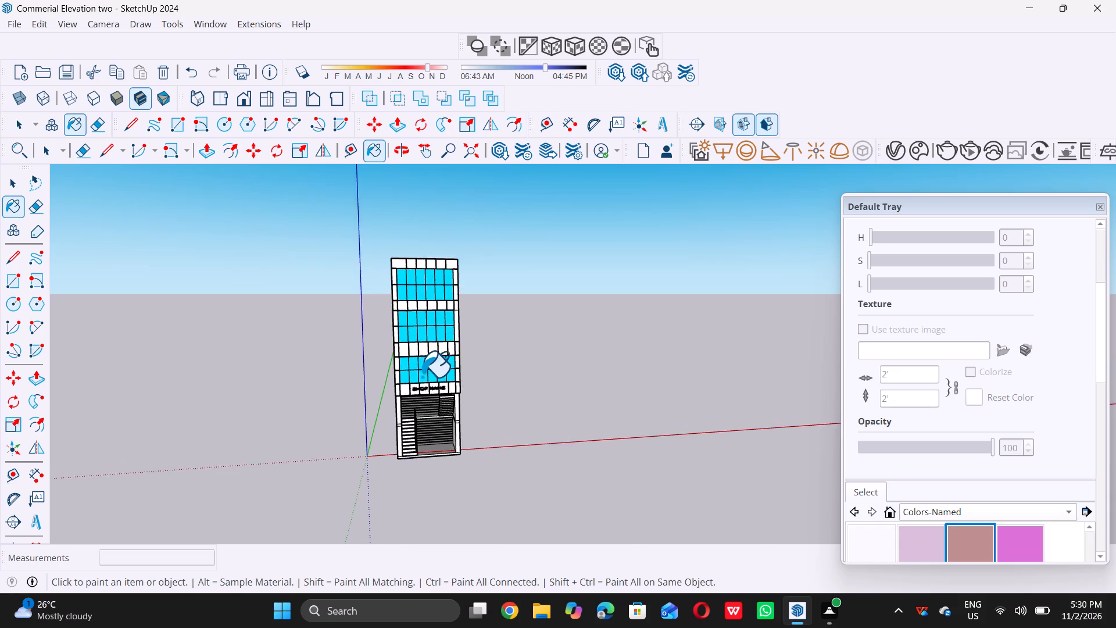
scroll(405, 394, "up", 5)
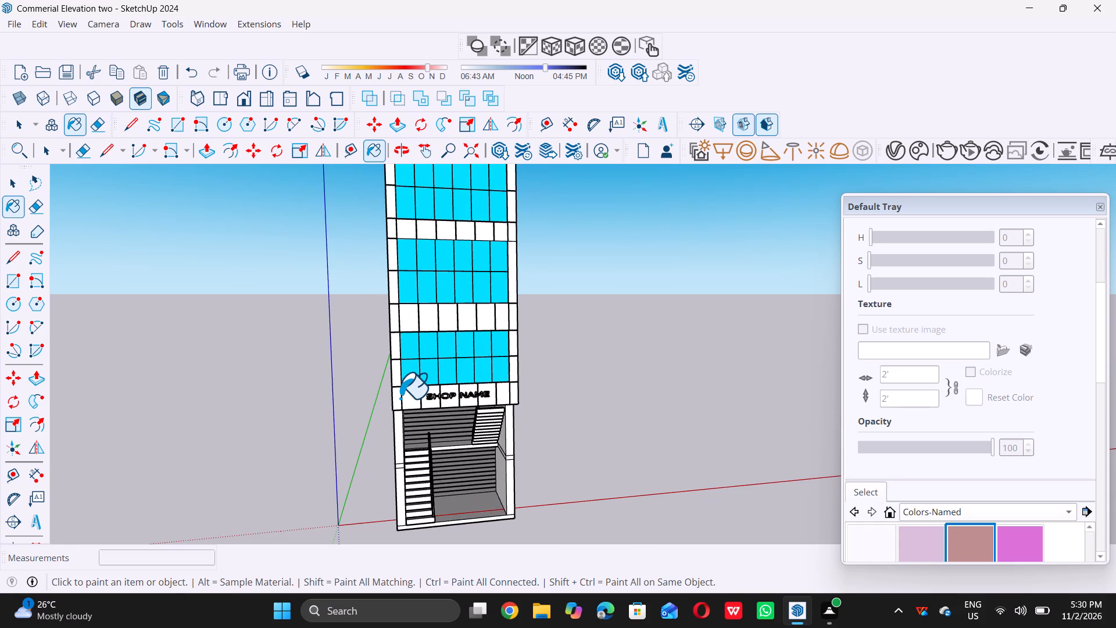
scroll(399, 395, "up", 9)
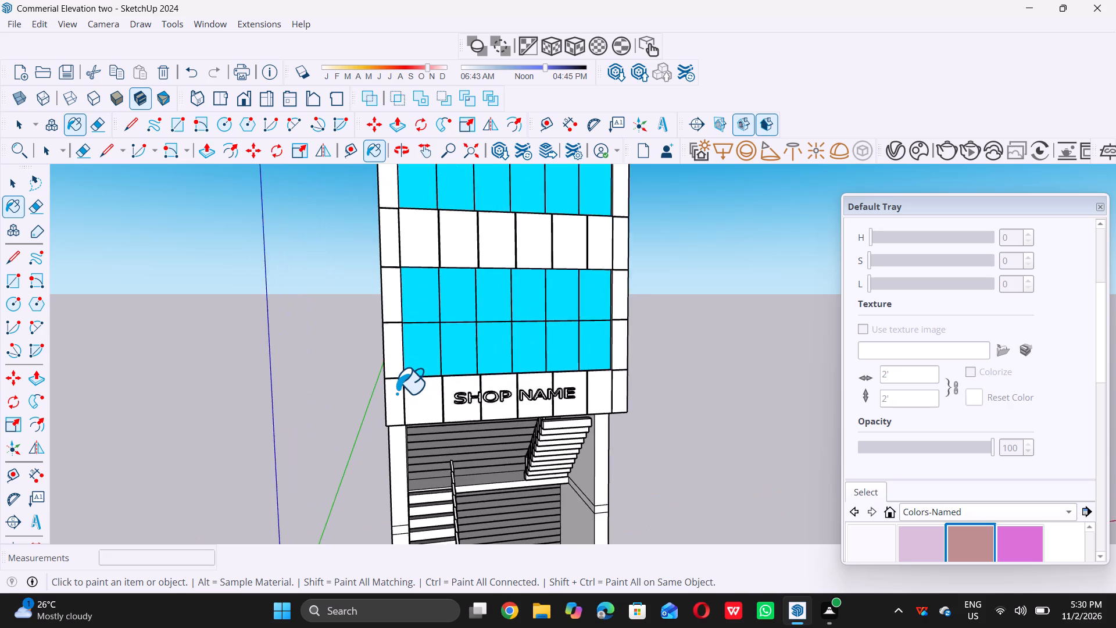
scroll(396, 393, "up", 3)
left_click(396, 394)
left_click(387, 349)
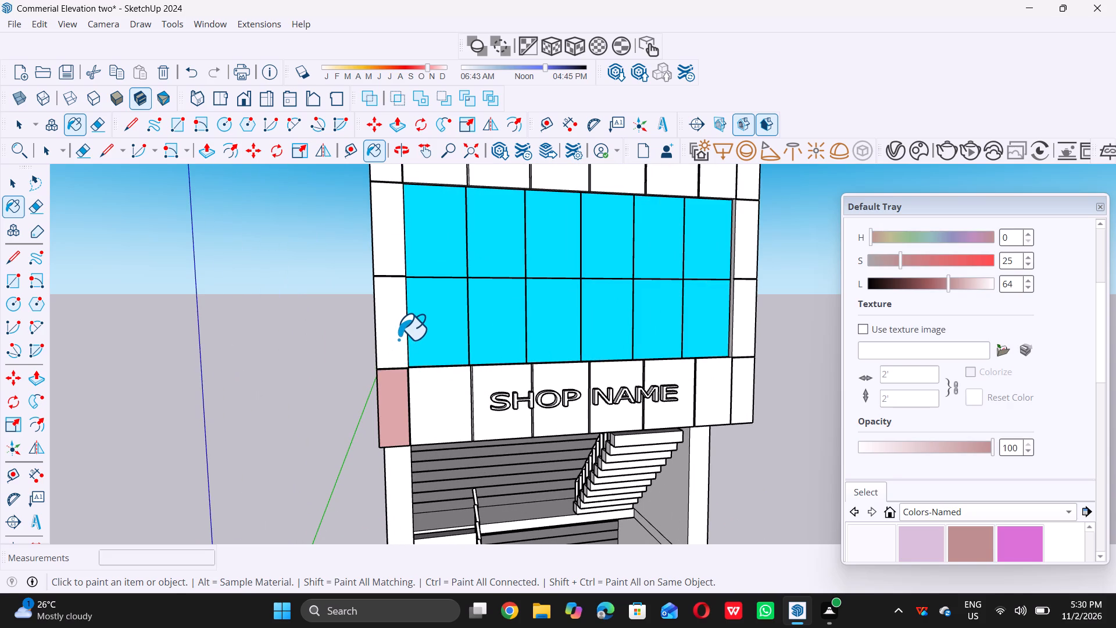
left_click(403, 334)
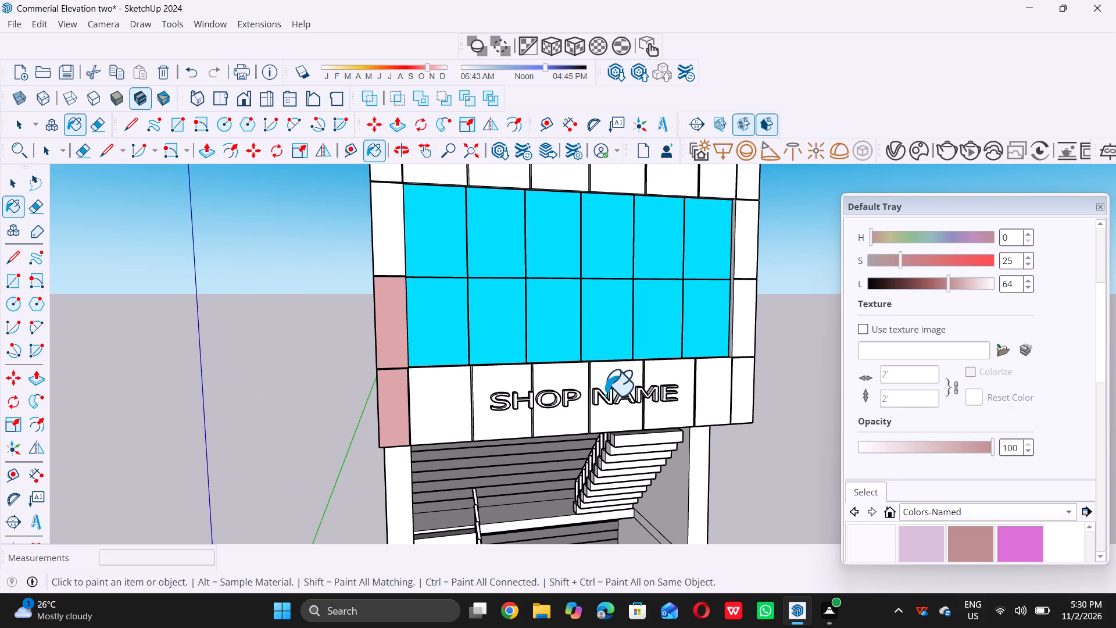
Darken the dusty rose paint on the two edge panels to an HLS lightness of 56.
scroll(946, 309, "up", 1)
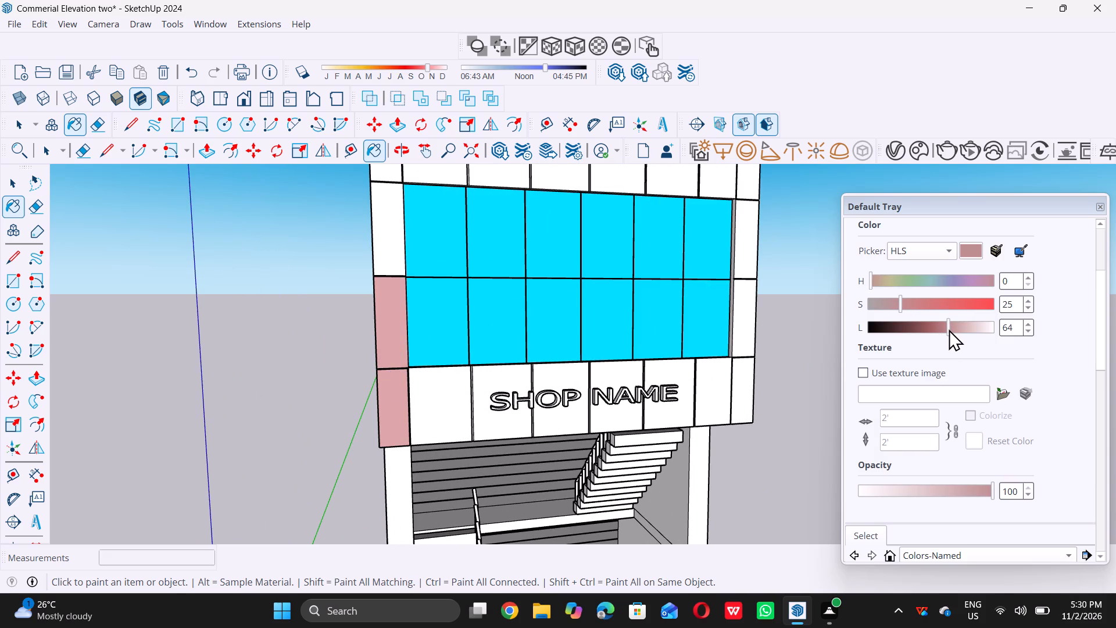
triple_click(949, 329)
left_click(946, 329)
double_click(942, 325)
left_click_drag(939, 325, 933, 324)
left_click_drag(932, 324, 925, 324)
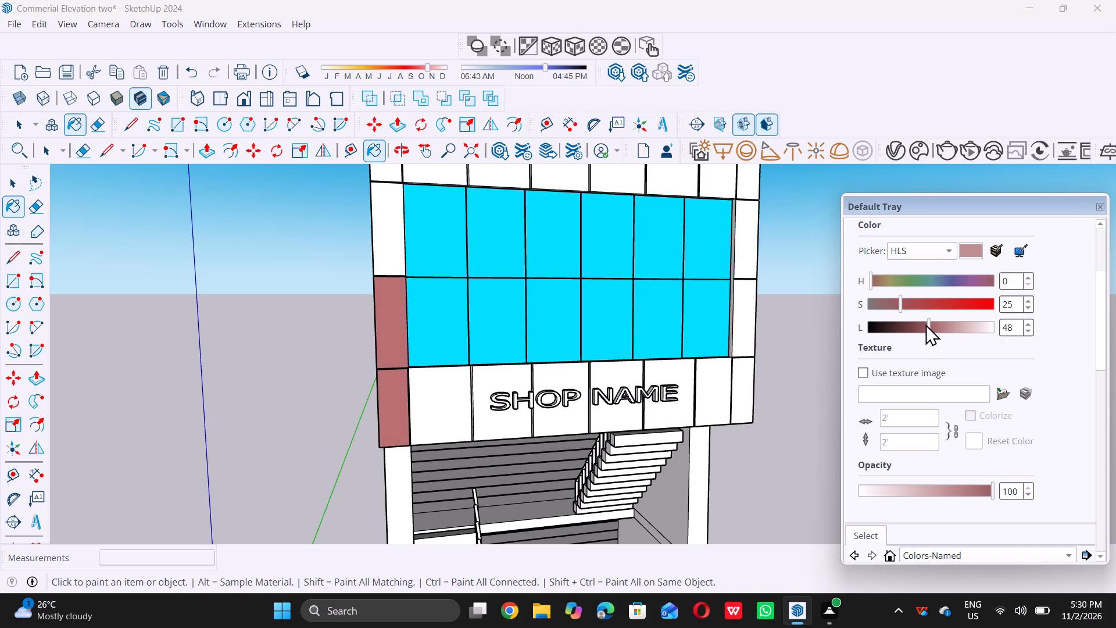
left_click_drag(925, 324, 938, 321)
left_click(938, 321)
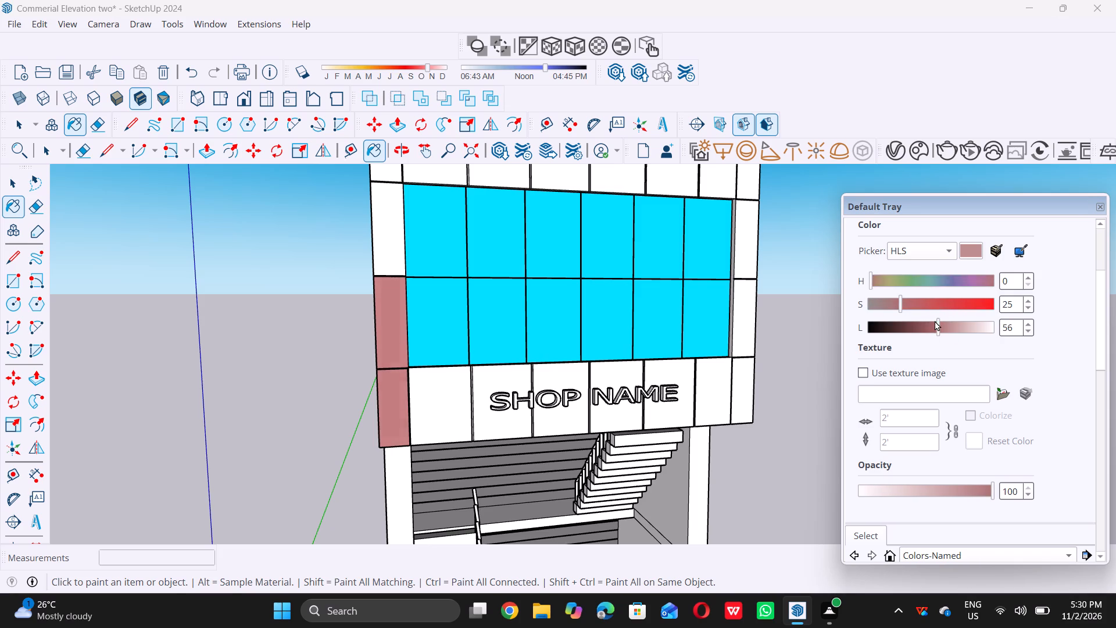
Mute the edge panels' paint to a near-grey by lowering its HLS saturation to 4.
left_click(899, 306)
left_click_drag(899, 306, 891, 304)
left_click_drag(891, 304, 874, 301)
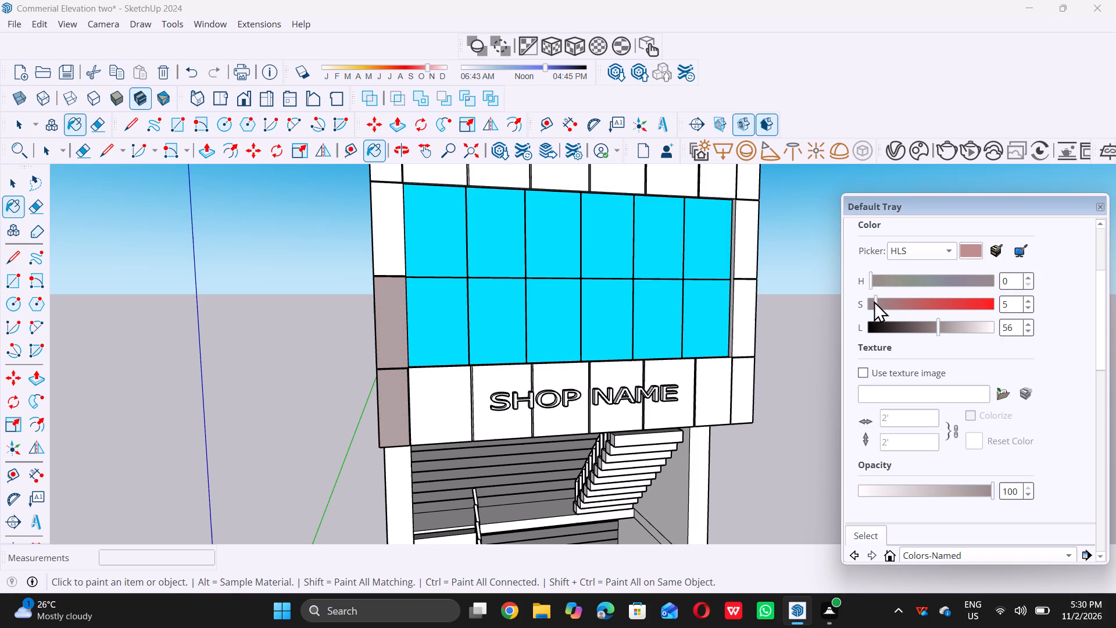
left_click_drag(874, 301, 873, 298)
left_click(873, 298)
Shift the edge panels' paint hue past 98 for a greenish grey tone.
left_click_drag(872, 281, 874, 281)
left_click_drag(874, 281, 891, 280)
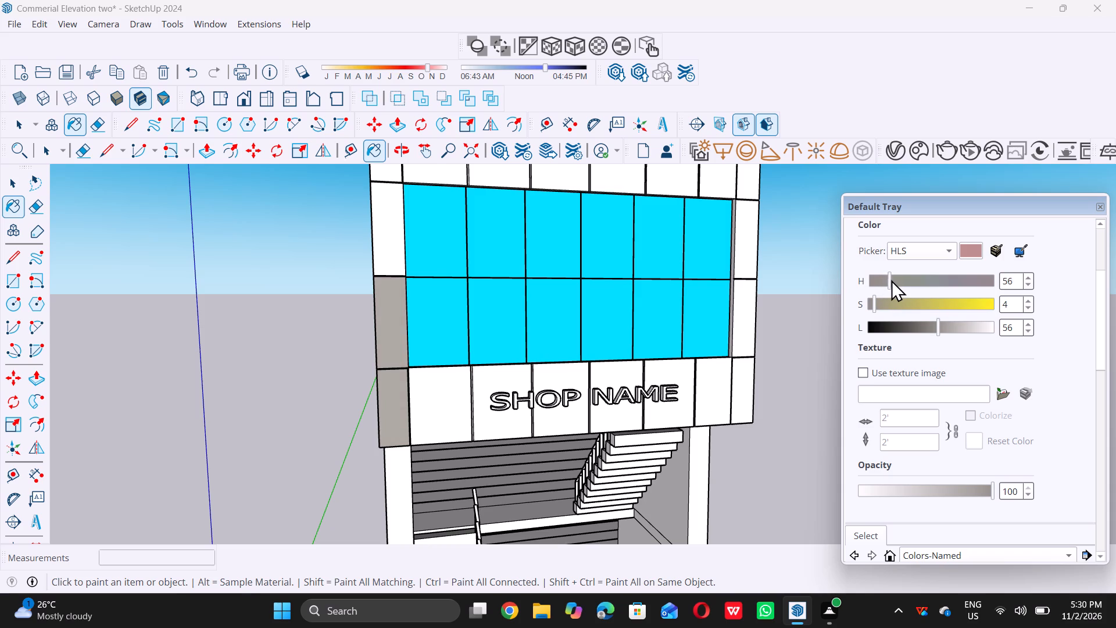
left_click_drag(891, 280, 901, 279)
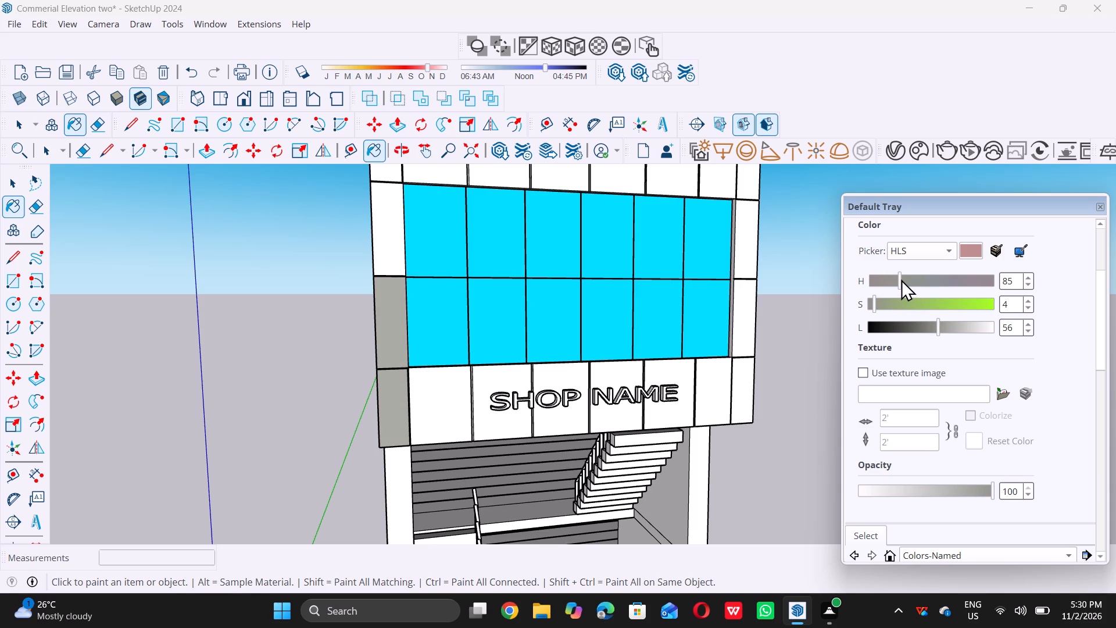
left_click_drag(901, 279, 905, 281)
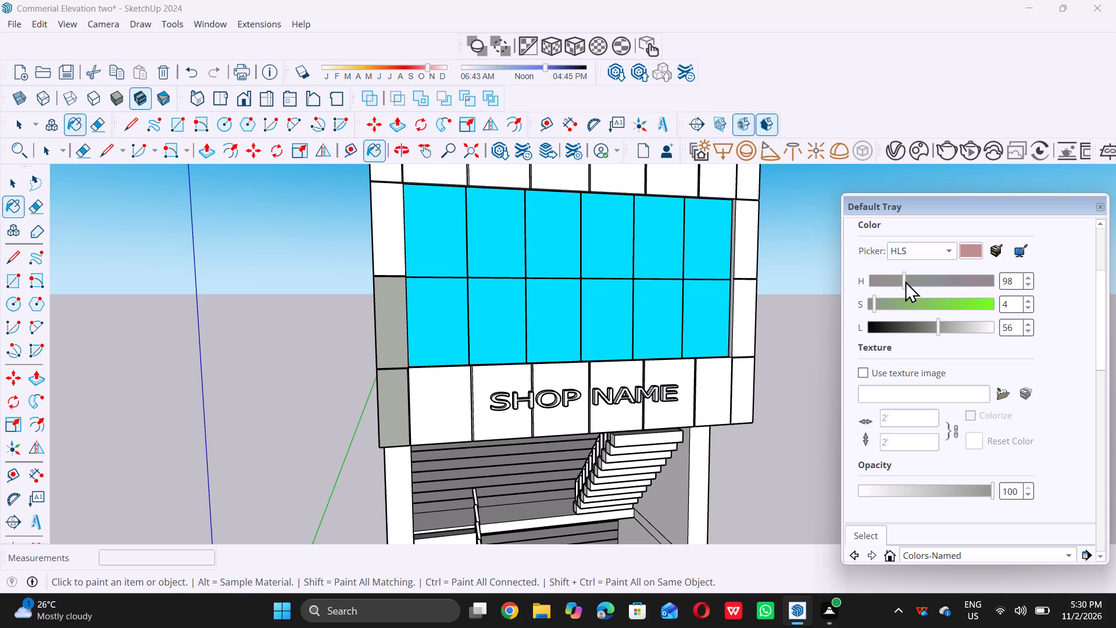
left_click_drag(905, 281, 908, 283)
left_click(908, 283)
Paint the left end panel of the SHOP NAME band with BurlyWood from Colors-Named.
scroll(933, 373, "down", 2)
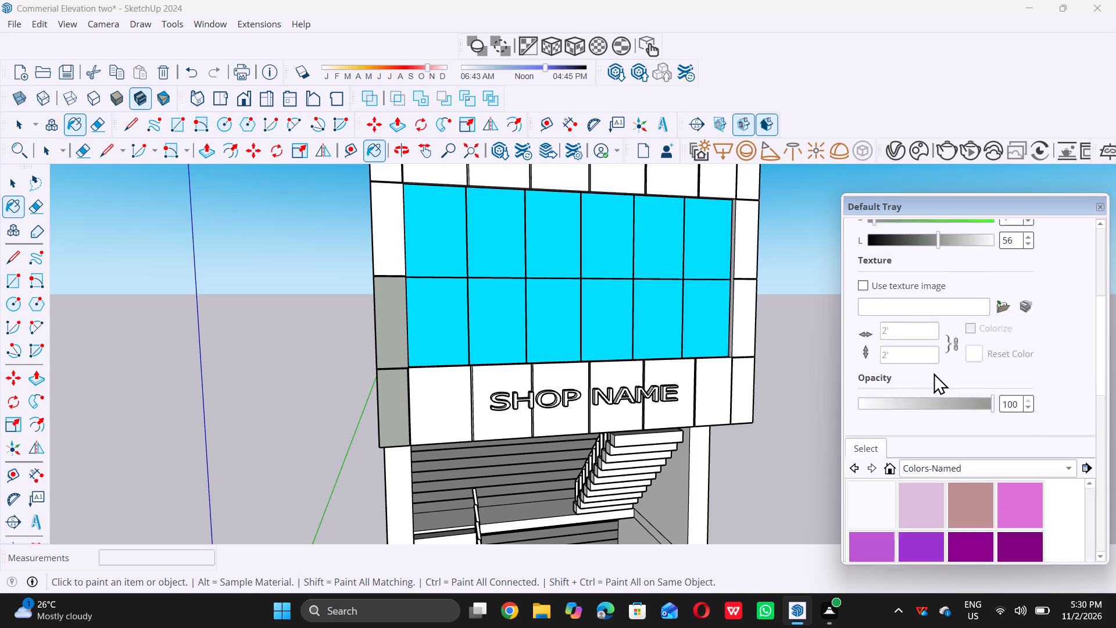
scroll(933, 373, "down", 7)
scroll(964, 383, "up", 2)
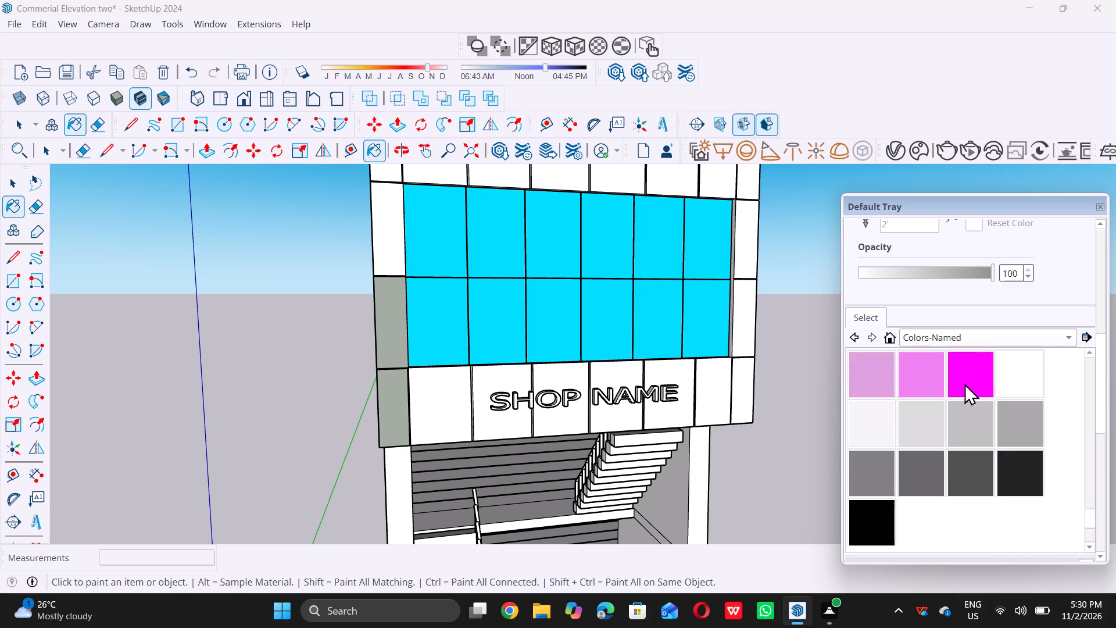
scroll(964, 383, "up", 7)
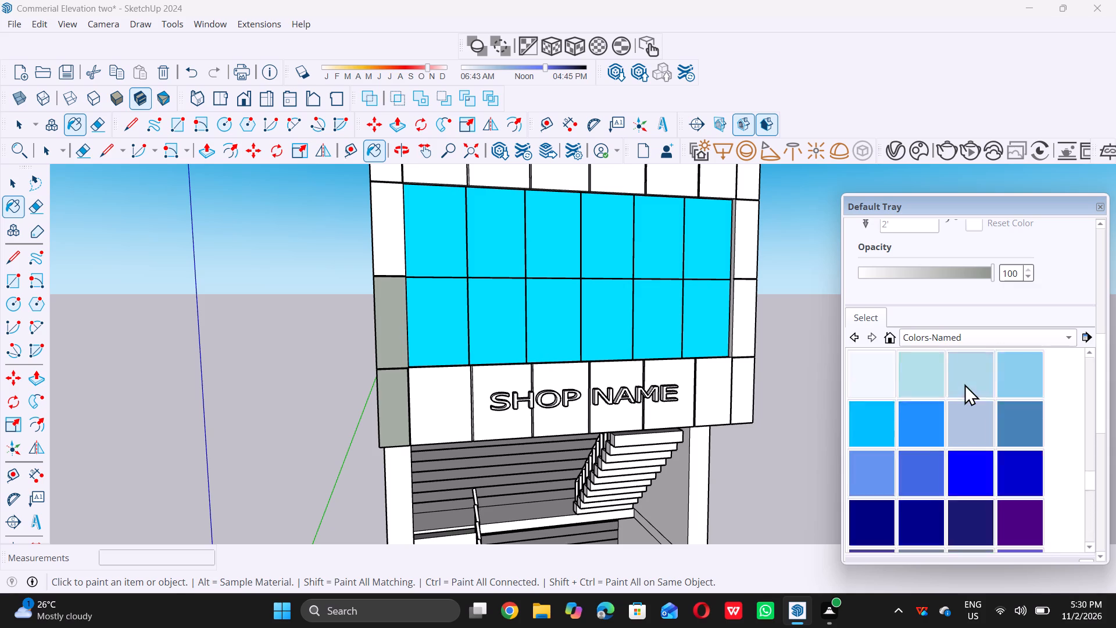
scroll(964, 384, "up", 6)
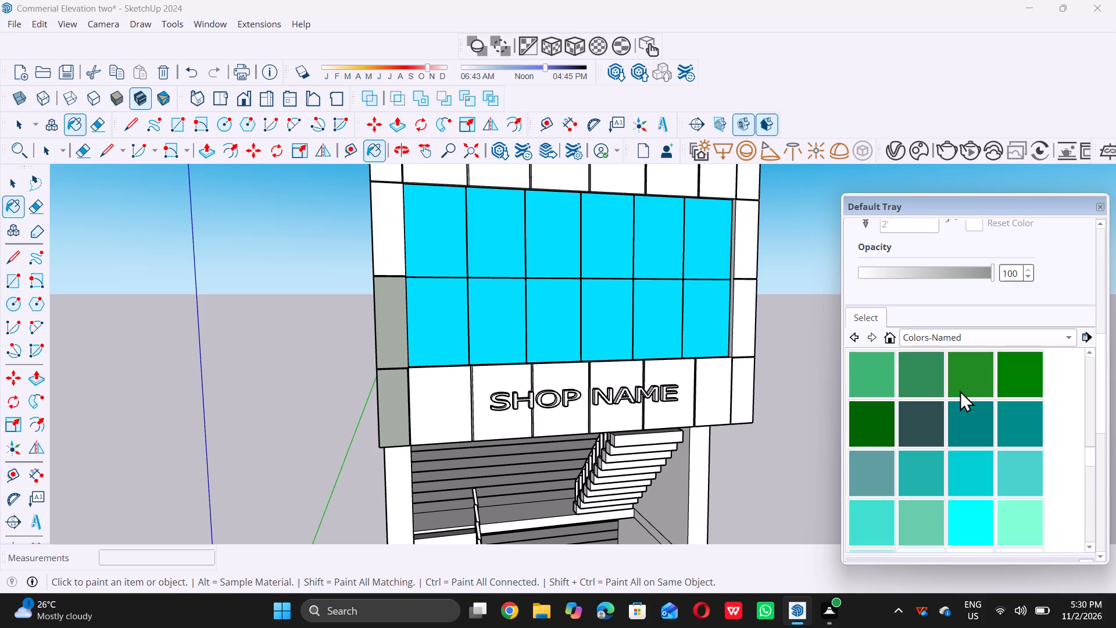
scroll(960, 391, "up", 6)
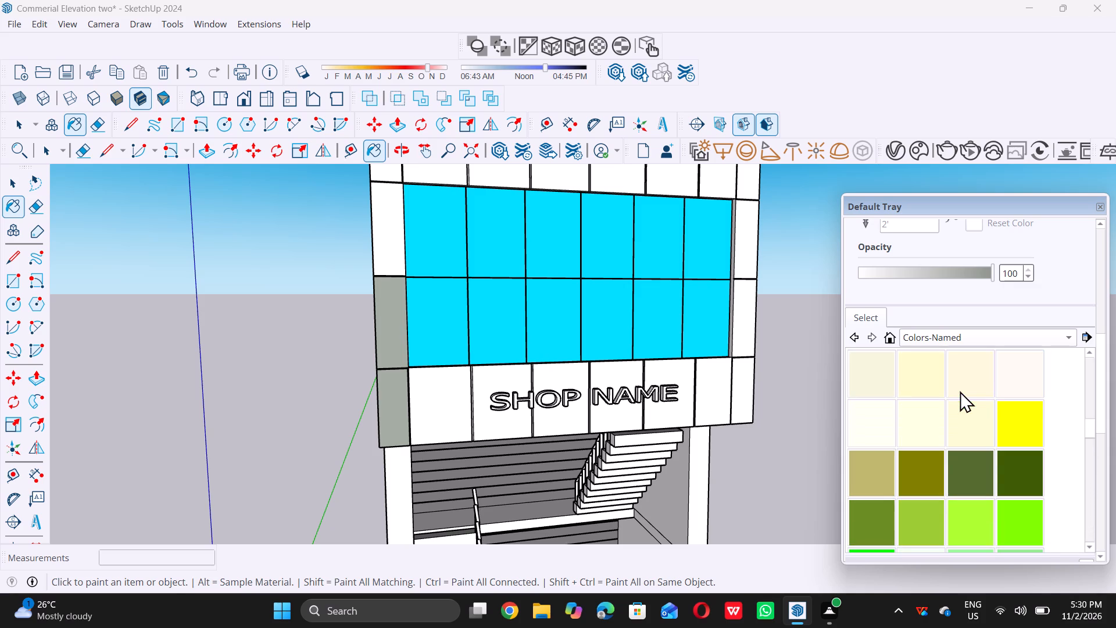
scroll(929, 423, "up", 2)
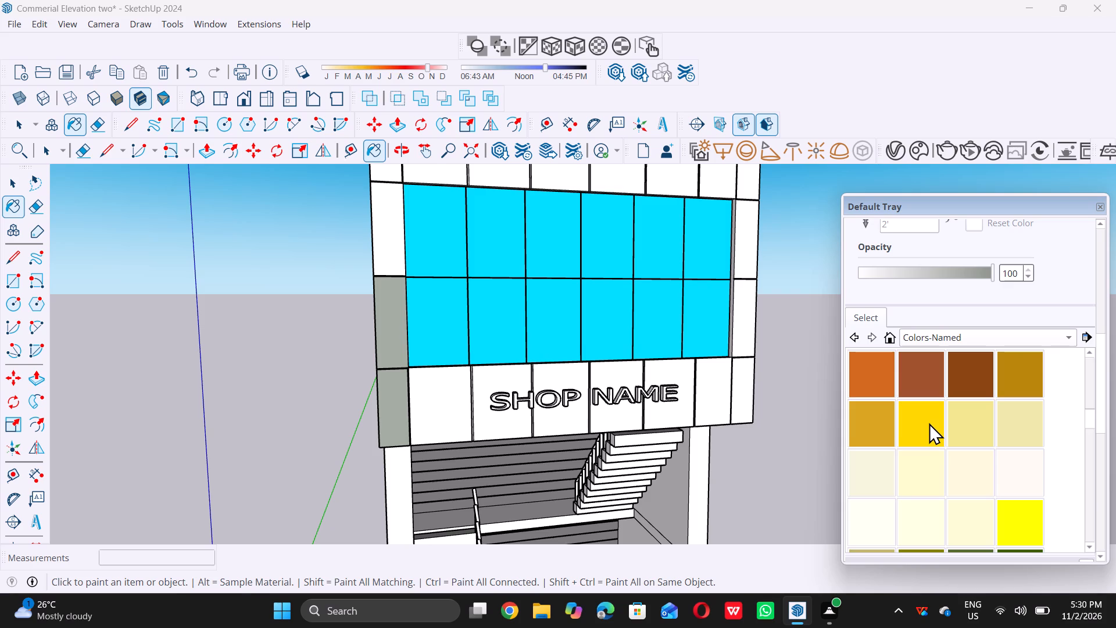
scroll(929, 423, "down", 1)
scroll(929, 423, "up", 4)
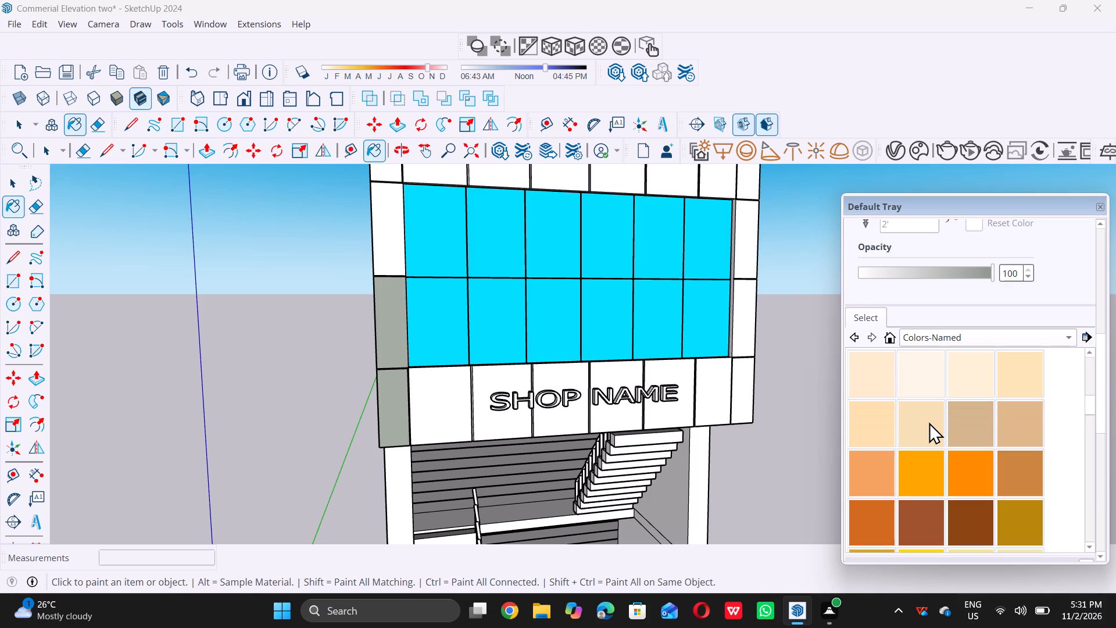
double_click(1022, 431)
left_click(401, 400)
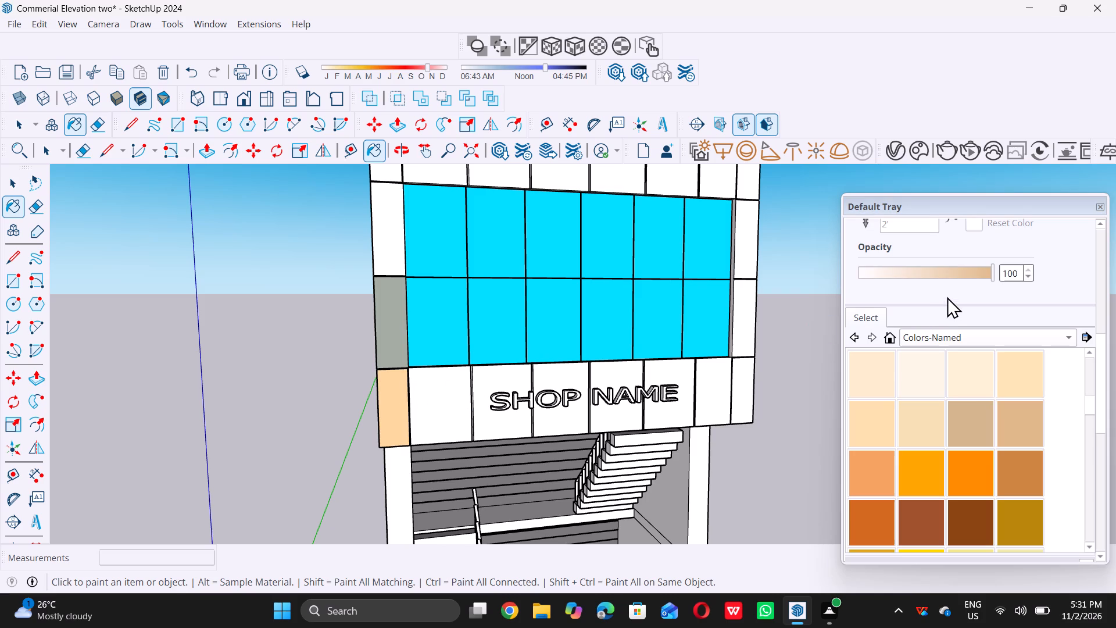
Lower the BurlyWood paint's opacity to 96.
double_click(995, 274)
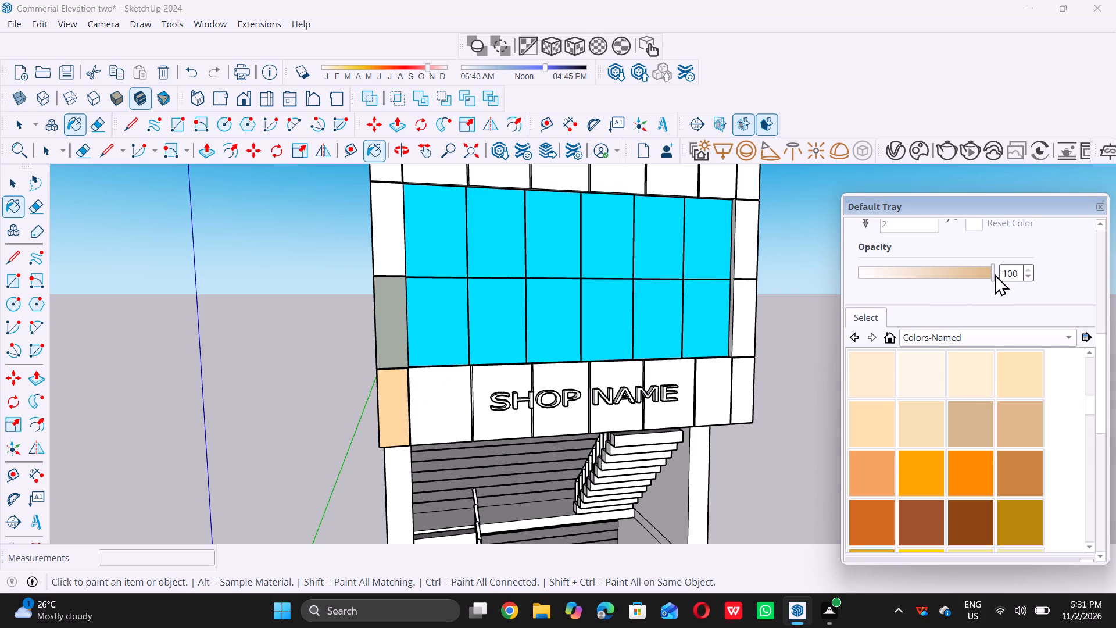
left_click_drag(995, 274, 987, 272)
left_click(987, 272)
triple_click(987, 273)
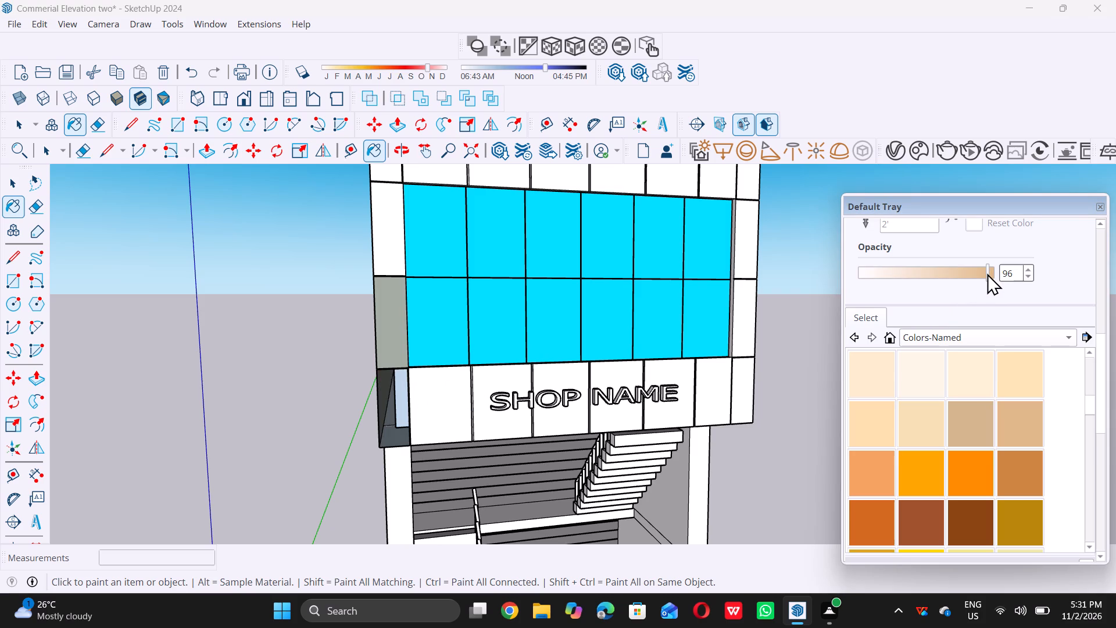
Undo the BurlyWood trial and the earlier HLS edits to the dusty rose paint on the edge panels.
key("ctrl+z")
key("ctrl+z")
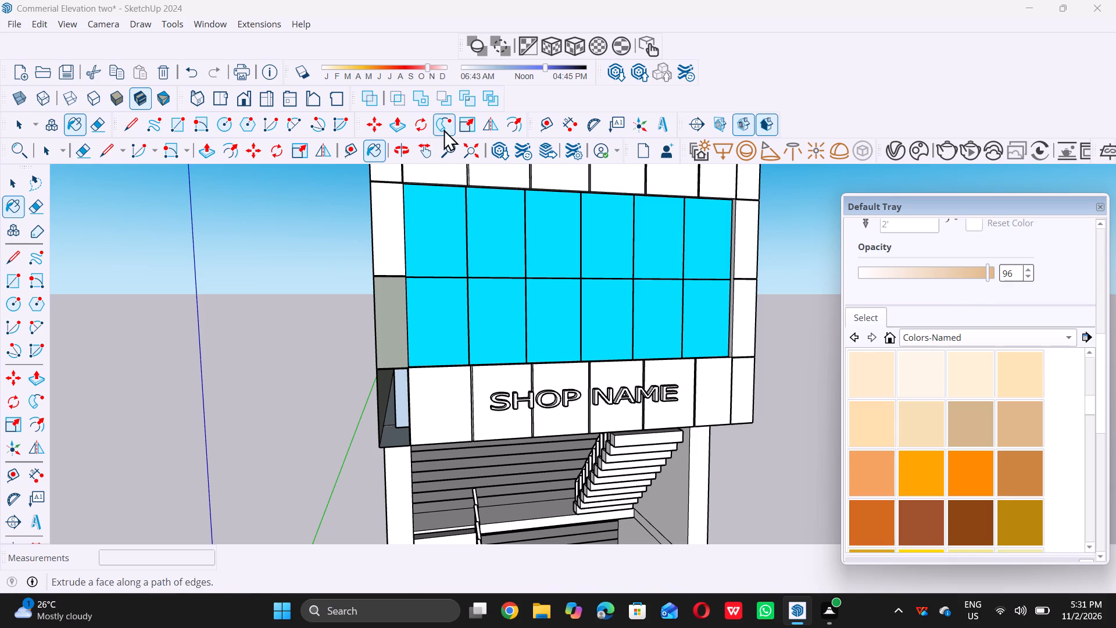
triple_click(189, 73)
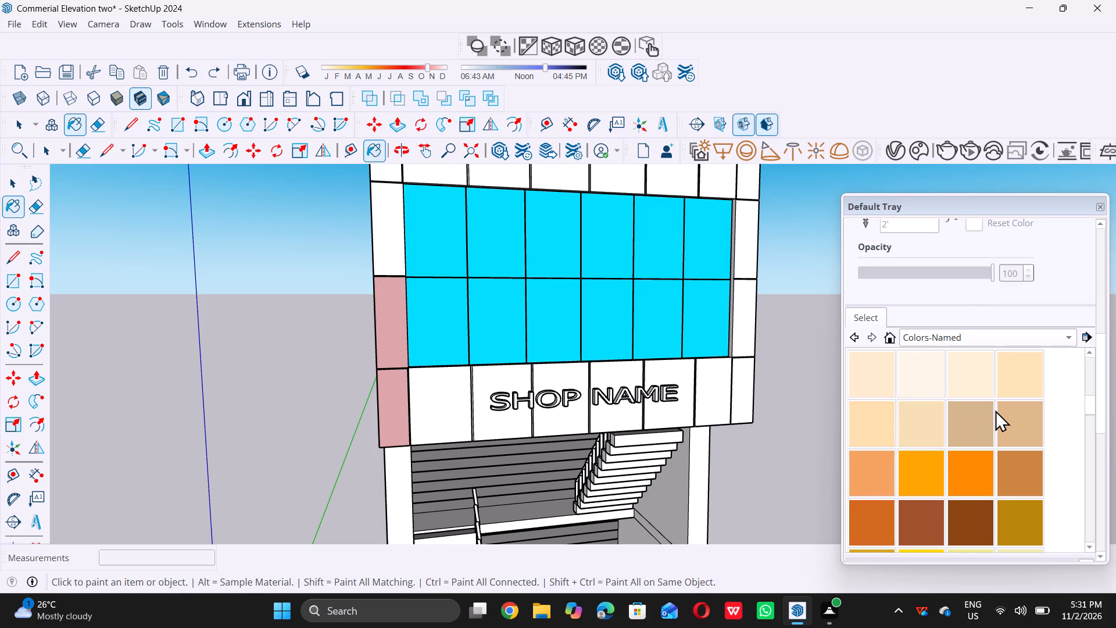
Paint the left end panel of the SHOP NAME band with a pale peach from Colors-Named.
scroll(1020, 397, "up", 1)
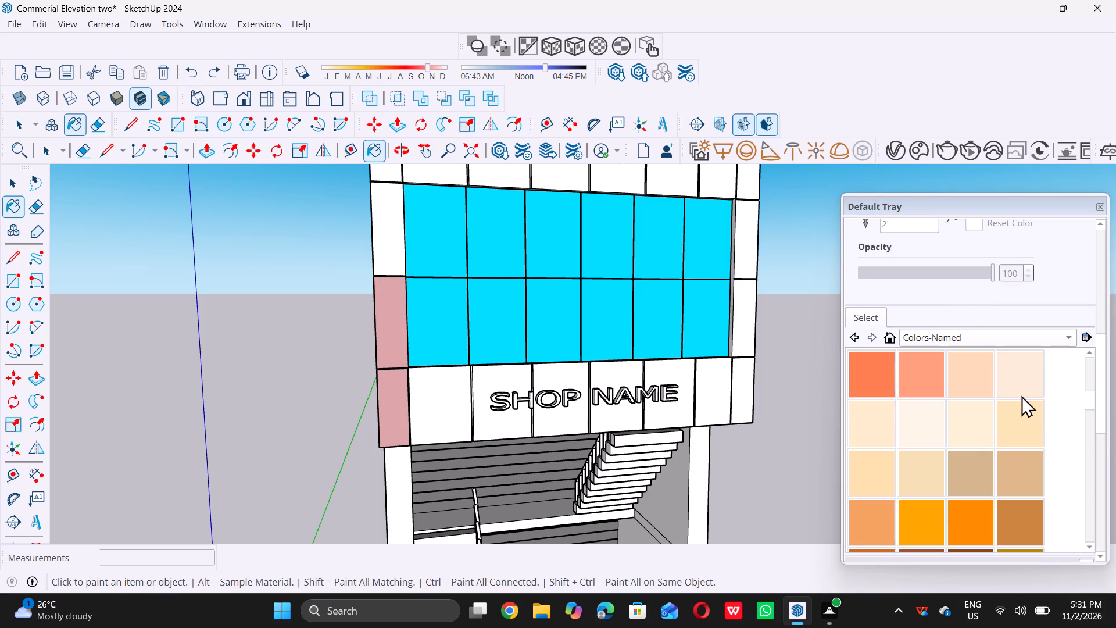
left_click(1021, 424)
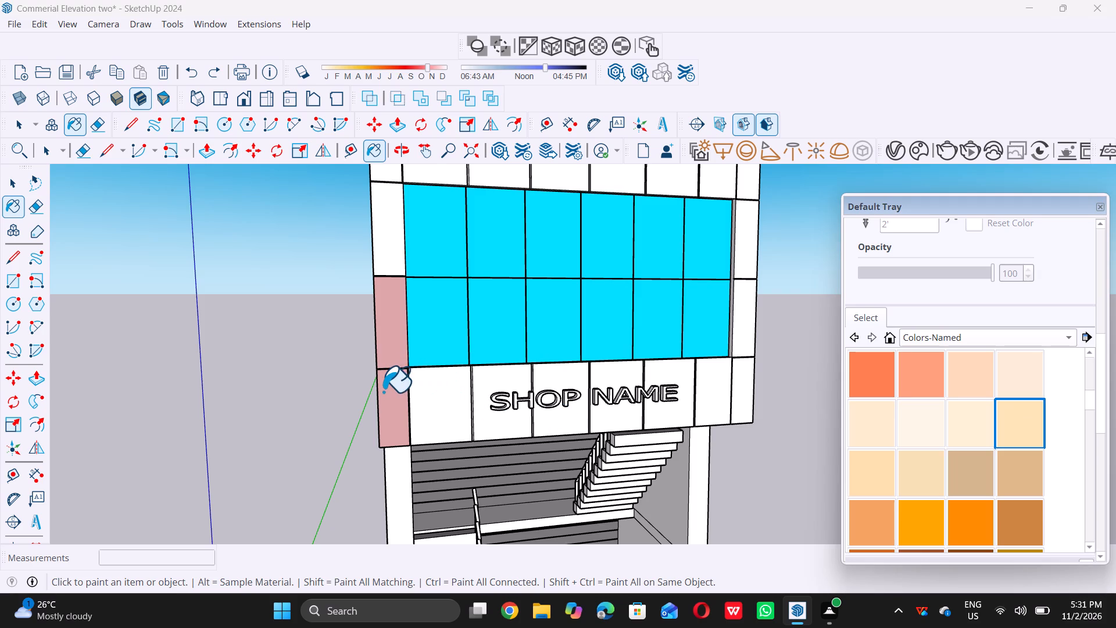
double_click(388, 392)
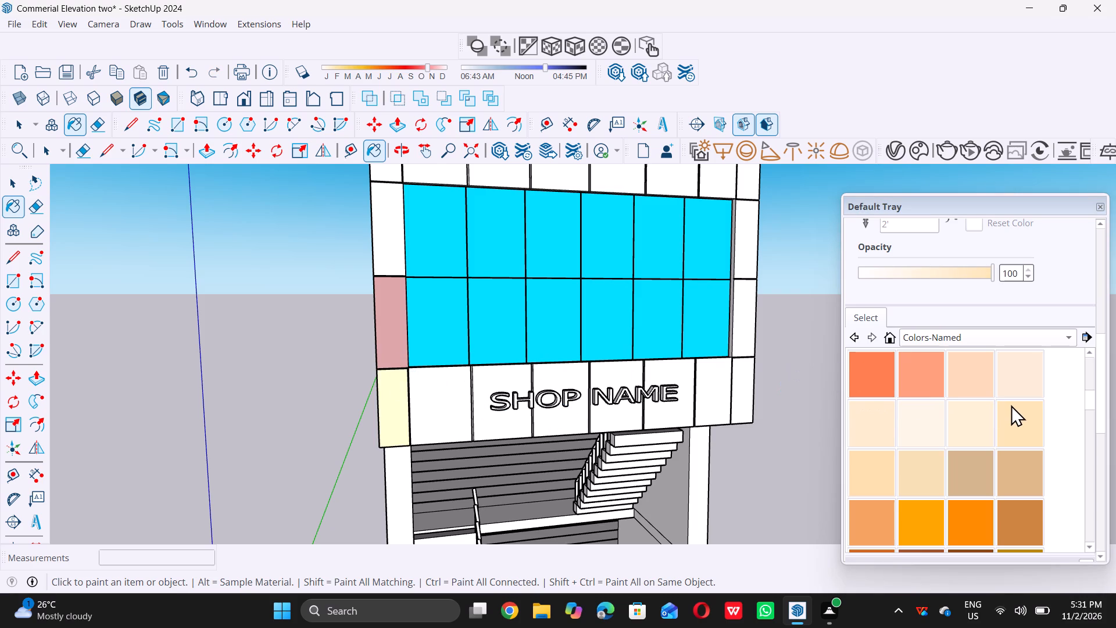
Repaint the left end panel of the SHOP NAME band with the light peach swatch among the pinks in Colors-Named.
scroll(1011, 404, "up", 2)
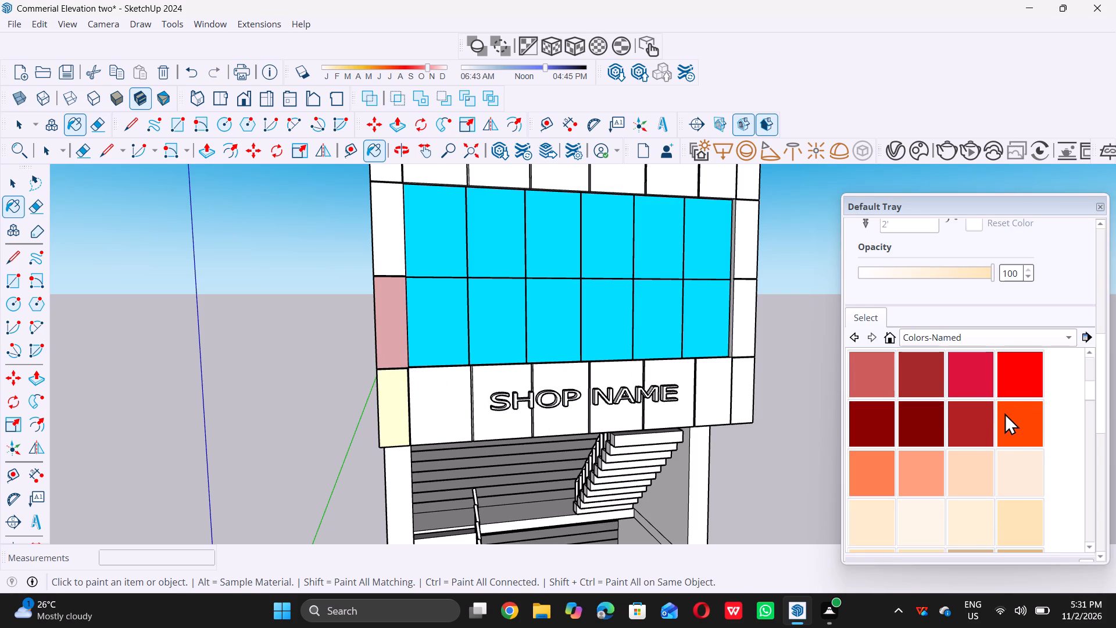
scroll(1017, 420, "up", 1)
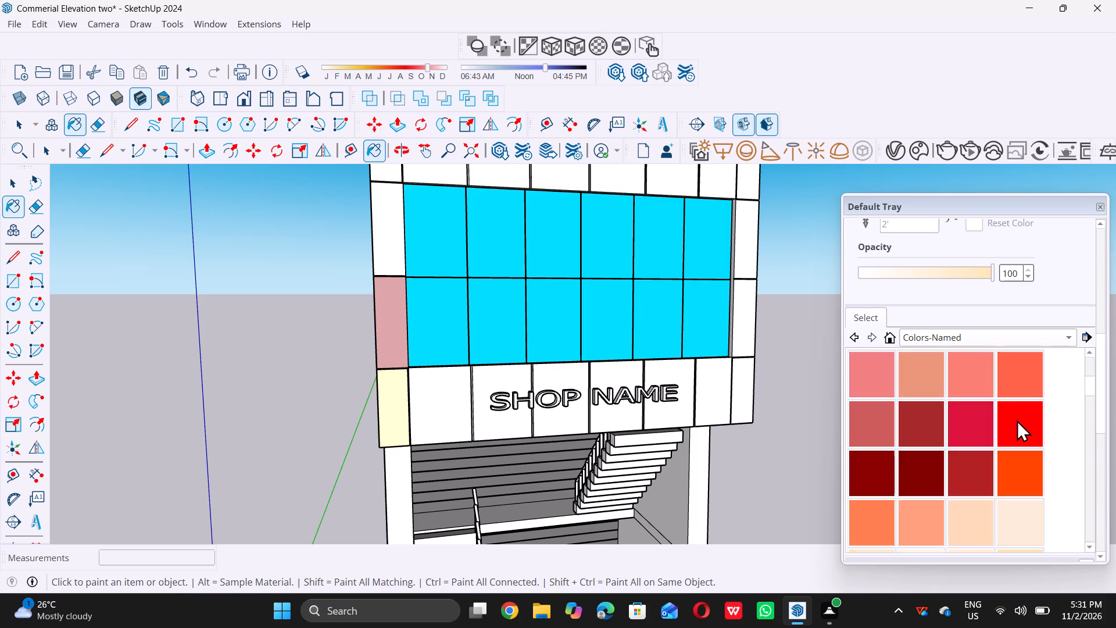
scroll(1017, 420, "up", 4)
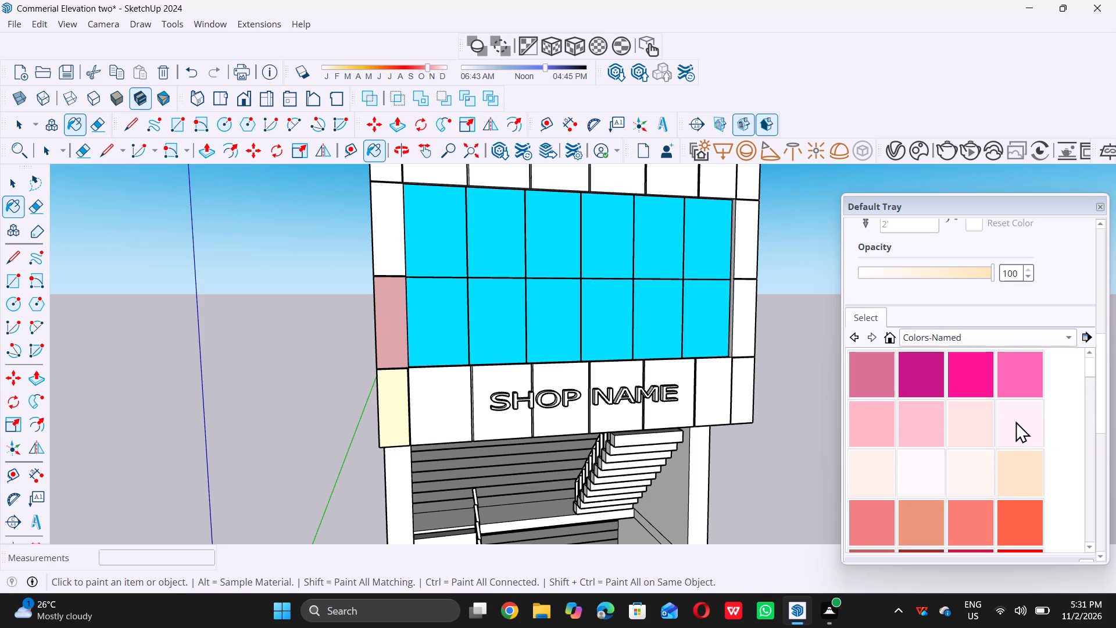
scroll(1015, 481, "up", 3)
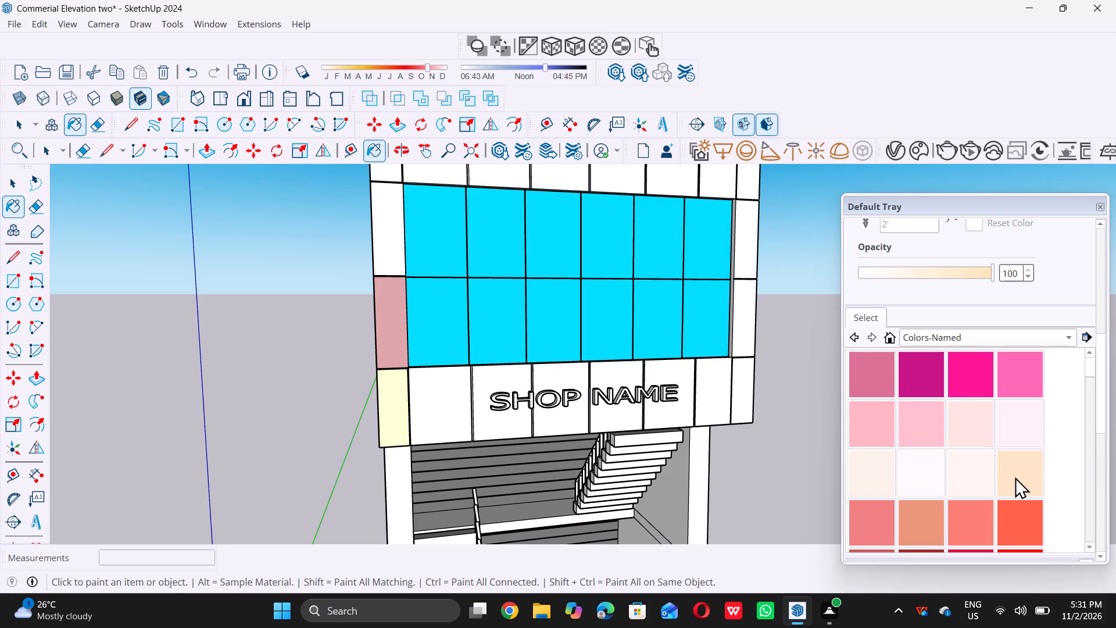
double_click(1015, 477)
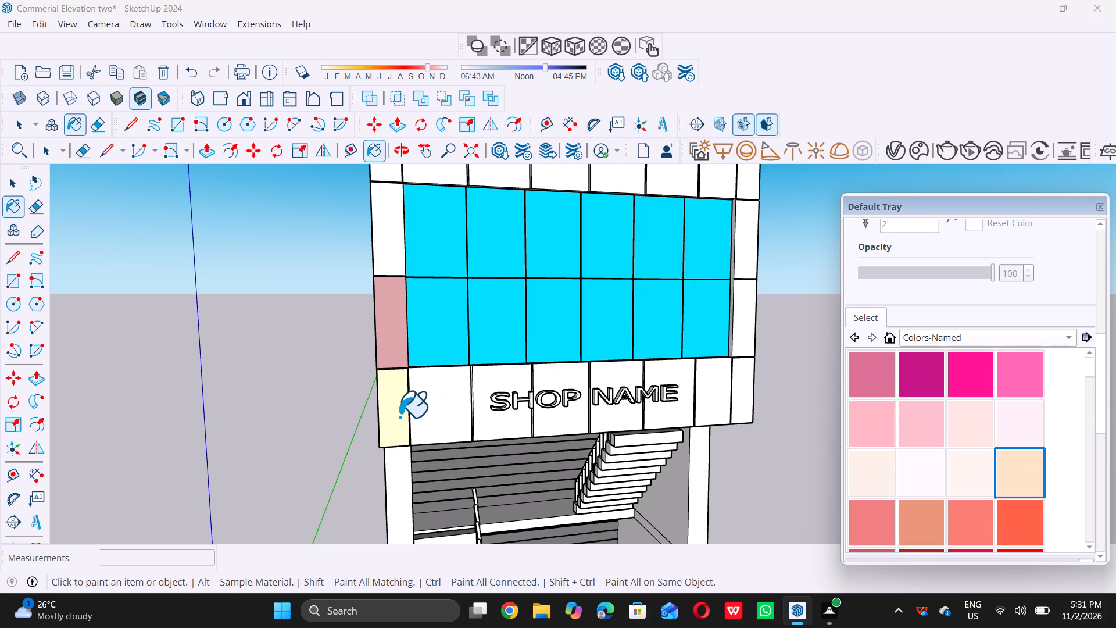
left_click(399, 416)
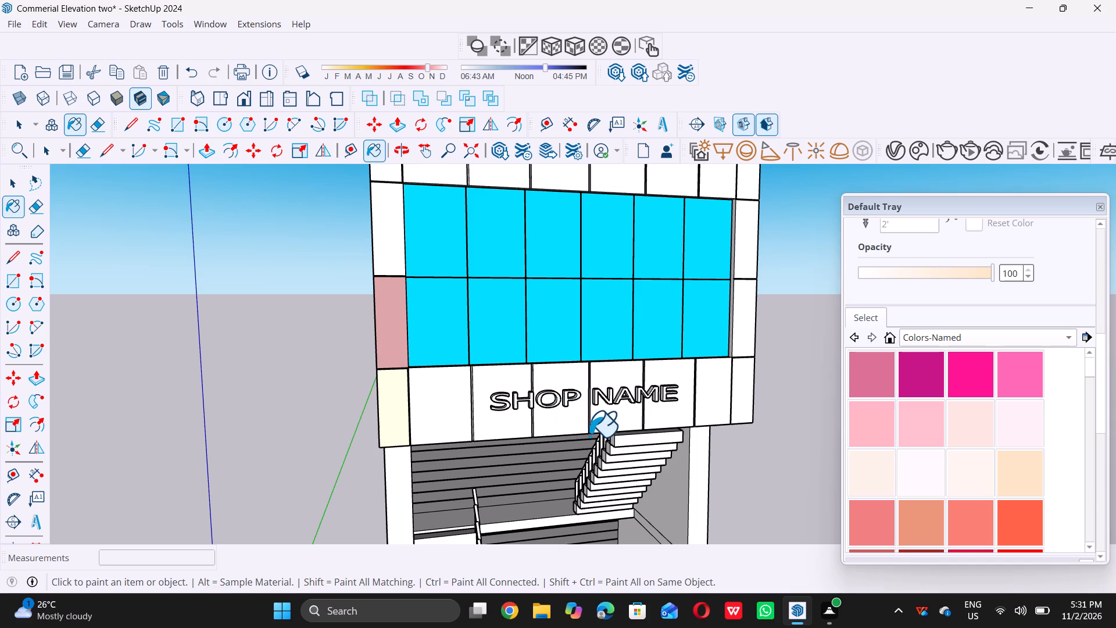
Undo the peach and dusty rose paint on the two left edge panels, back to plain white.
key("space")
key("ctrl+z")
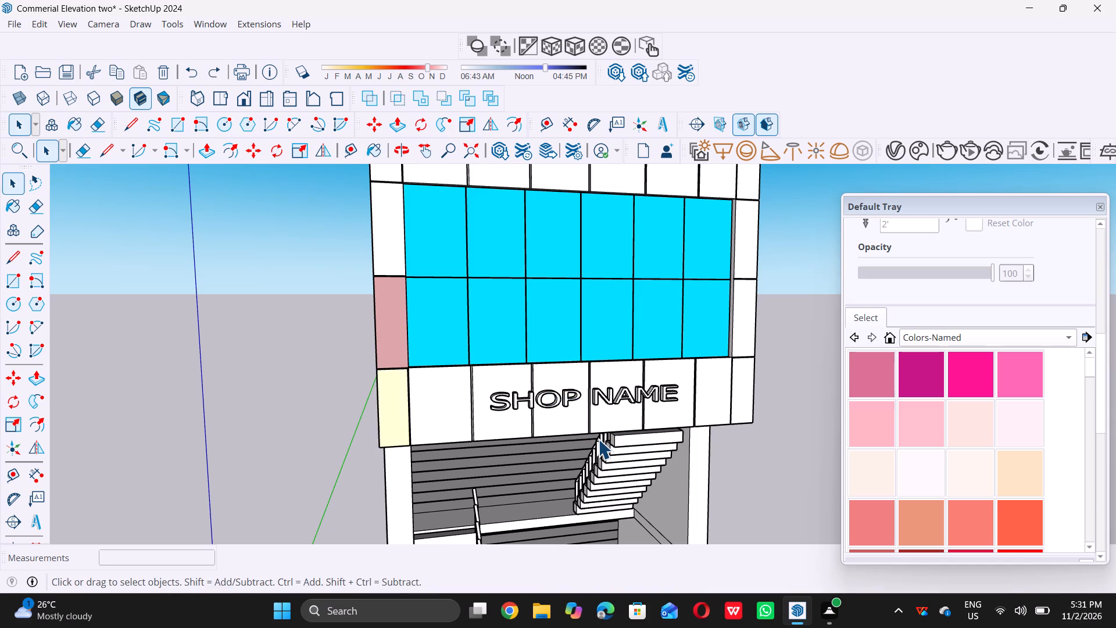
key("ctrl+z")
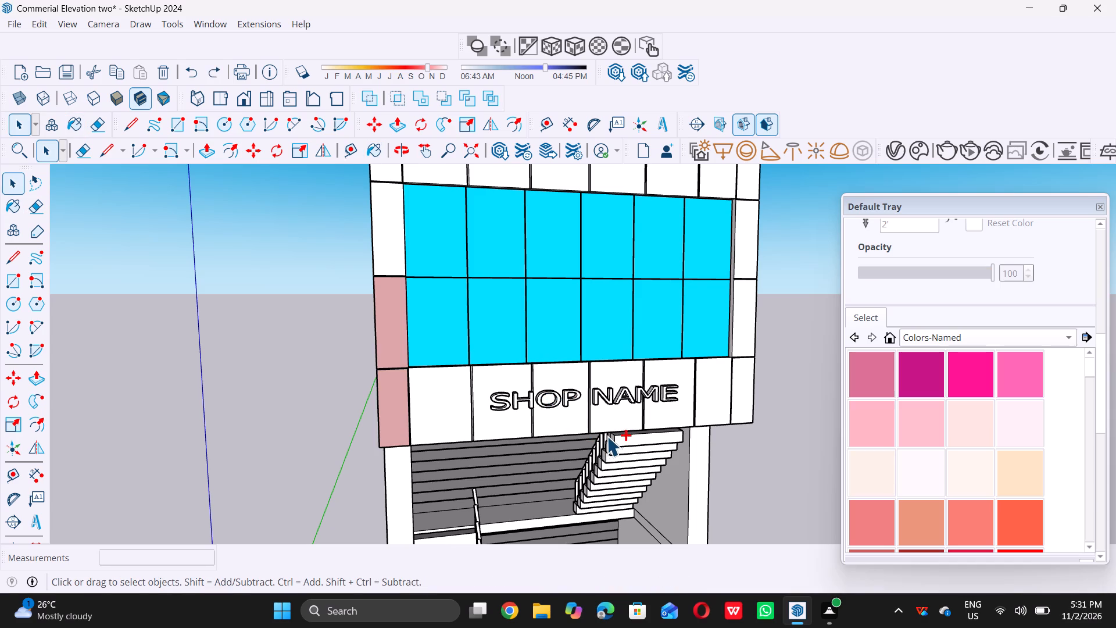
key("ctrl+z")
key("ctrl+z")
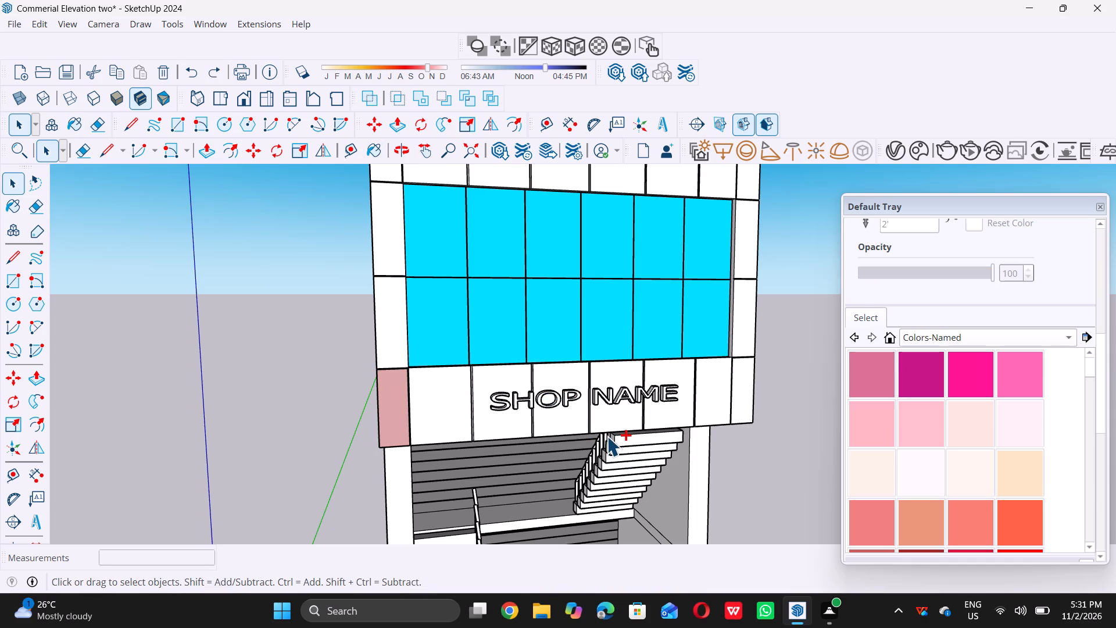
key("ctrl+z")
key("space")
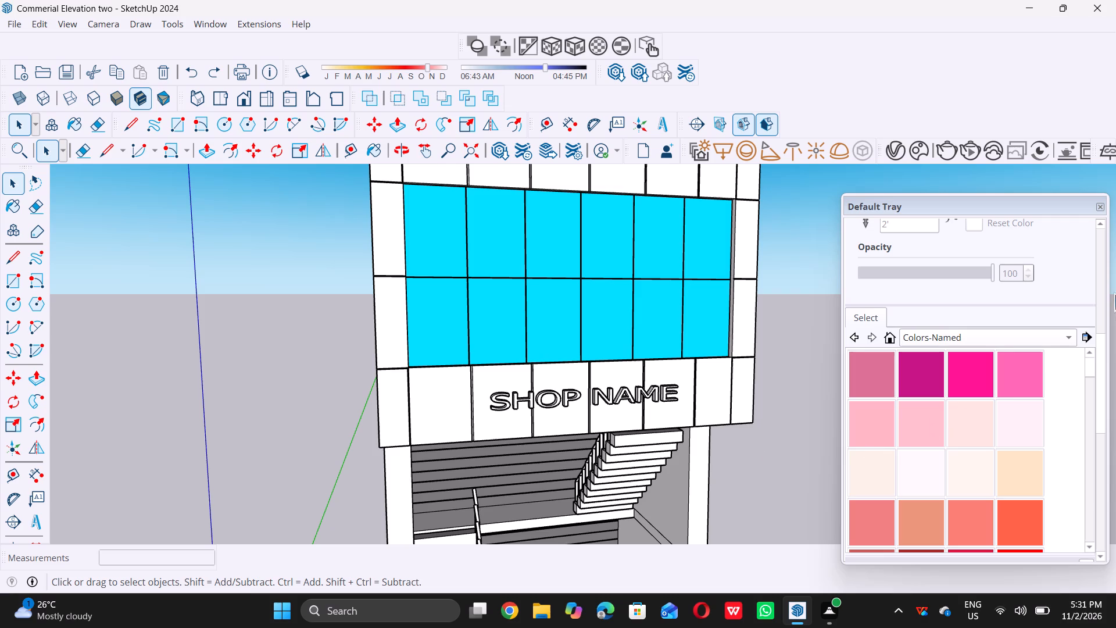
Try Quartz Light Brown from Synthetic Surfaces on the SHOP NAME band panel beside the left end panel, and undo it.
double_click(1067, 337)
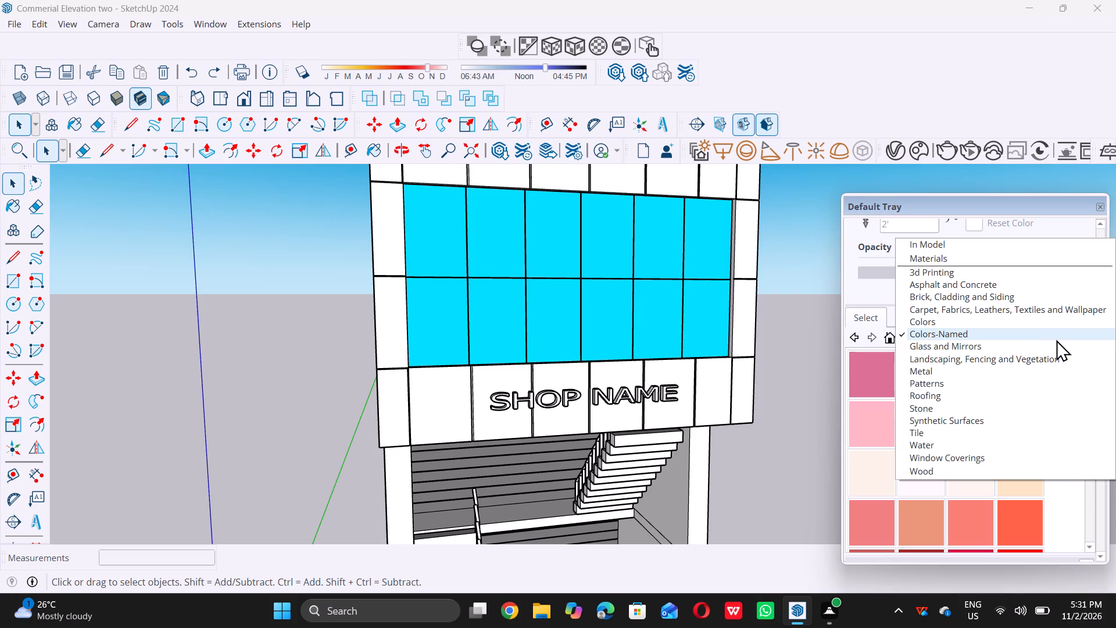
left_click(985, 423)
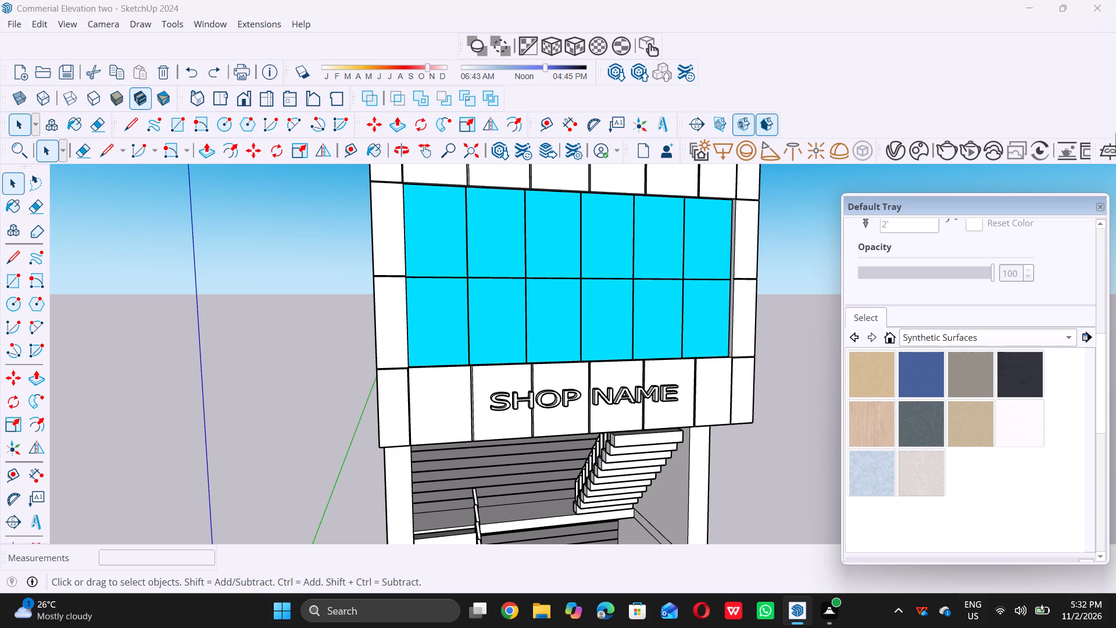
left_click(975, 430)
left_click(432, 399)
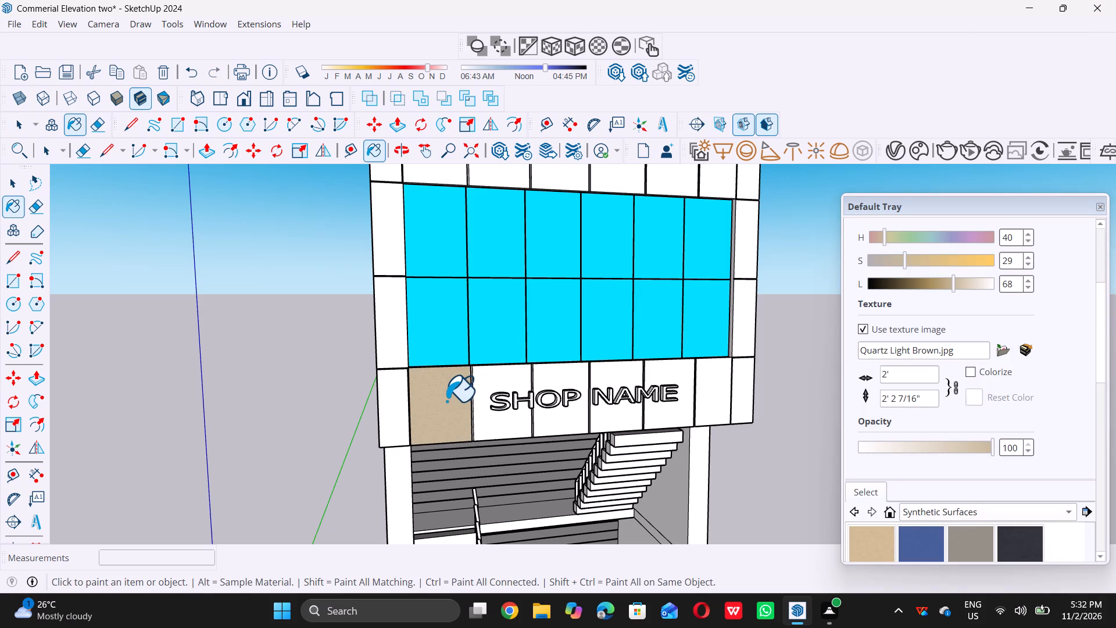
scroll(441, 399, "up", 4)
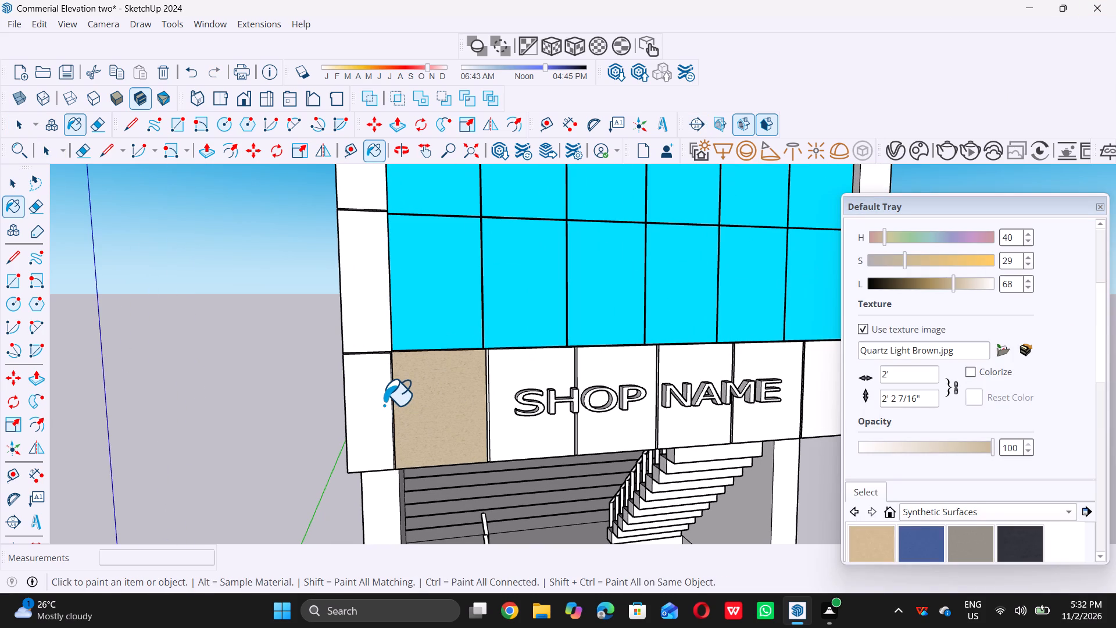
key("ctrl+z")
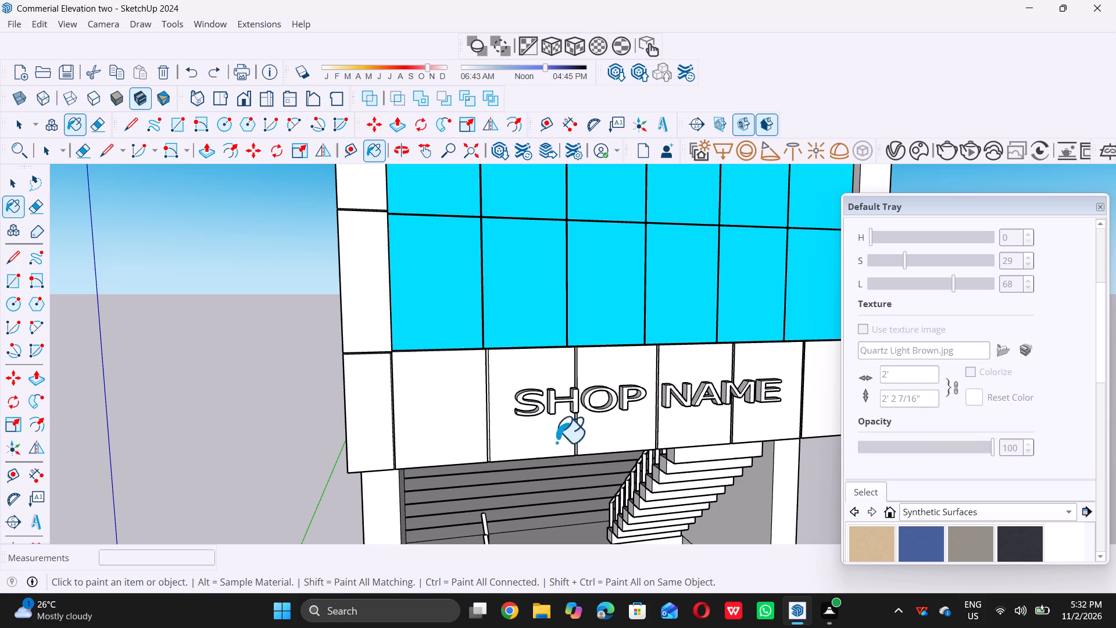
Paint the left end panel of the SHOP NAME band and the panel beside it with Formica Beige from Synthetic Surfaces.
scroll(936, 505, "down", 2)
left_click(867, 503)
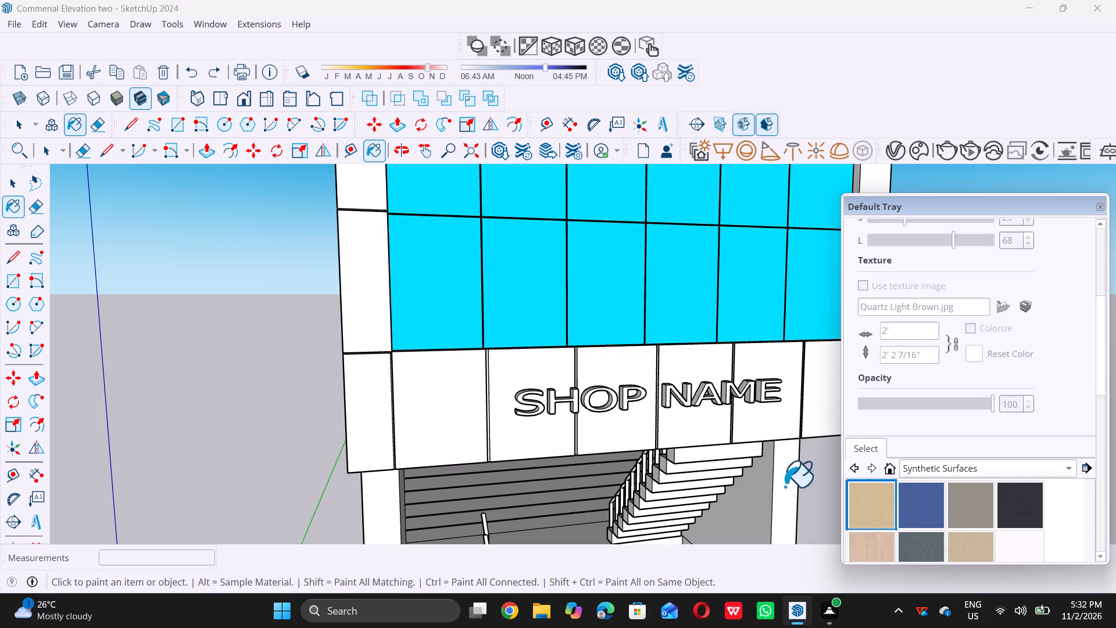
left_click(430, 416)
triple_click(380, 416)
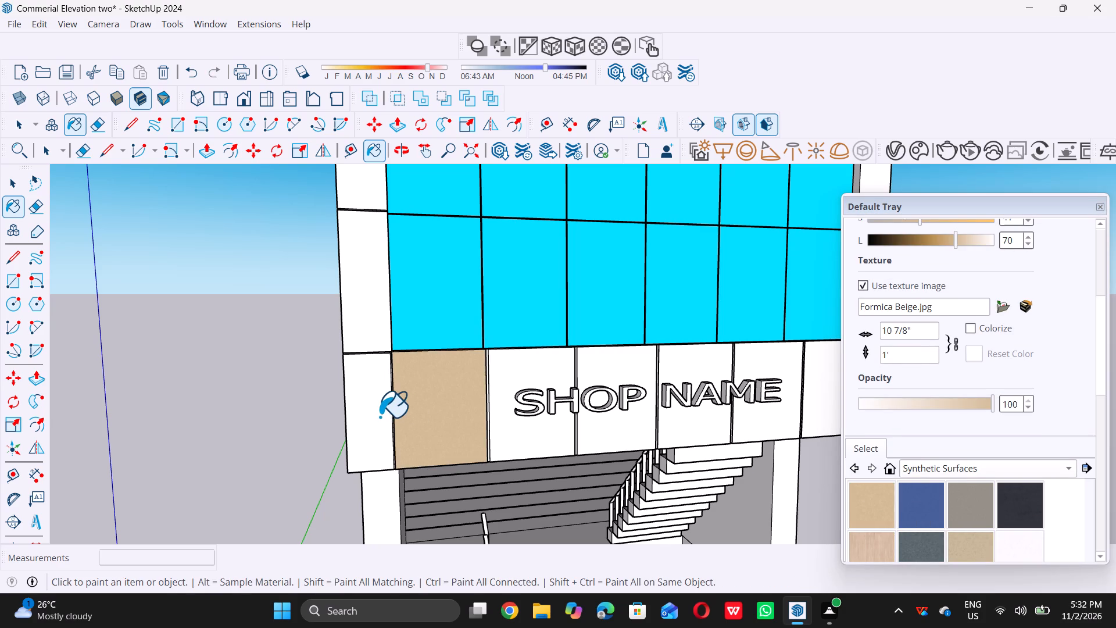
left_click(380, 416)
scroll(365, 425, "down", 14)
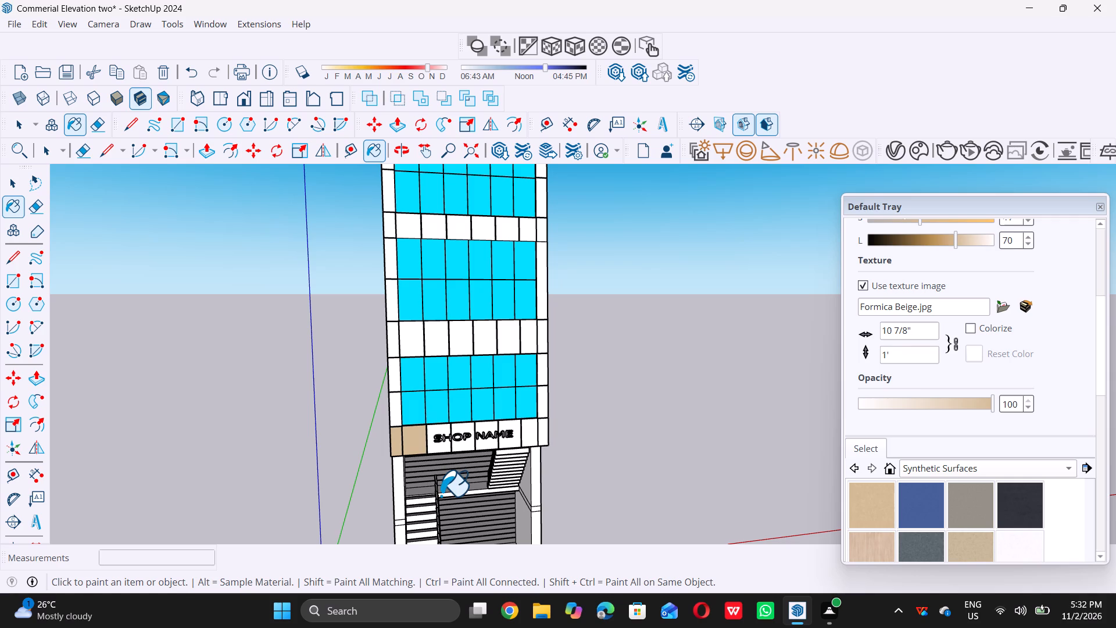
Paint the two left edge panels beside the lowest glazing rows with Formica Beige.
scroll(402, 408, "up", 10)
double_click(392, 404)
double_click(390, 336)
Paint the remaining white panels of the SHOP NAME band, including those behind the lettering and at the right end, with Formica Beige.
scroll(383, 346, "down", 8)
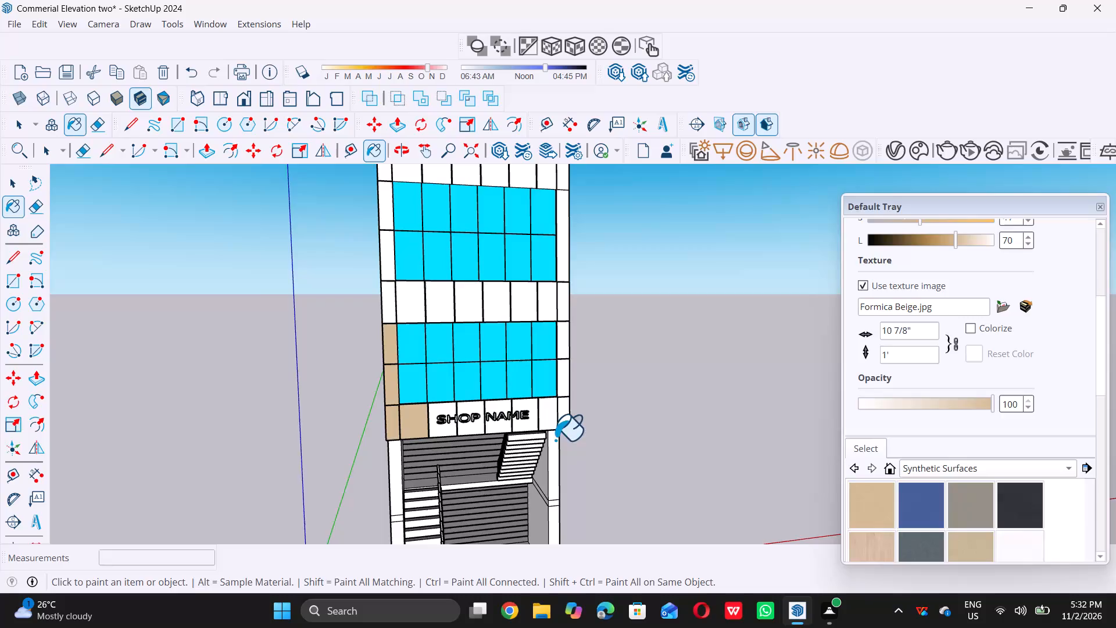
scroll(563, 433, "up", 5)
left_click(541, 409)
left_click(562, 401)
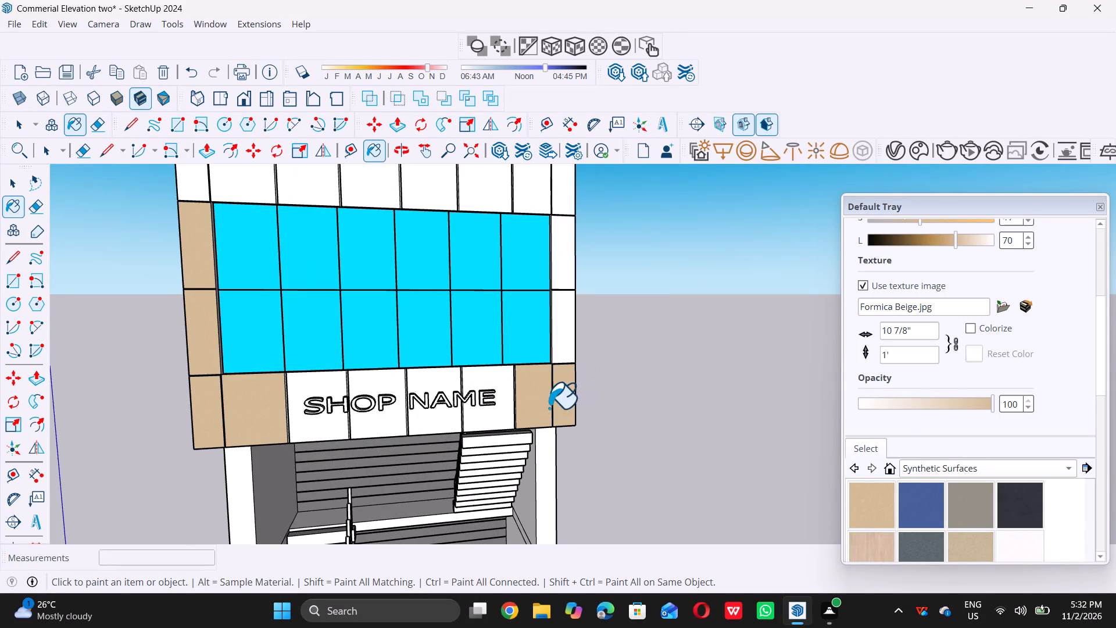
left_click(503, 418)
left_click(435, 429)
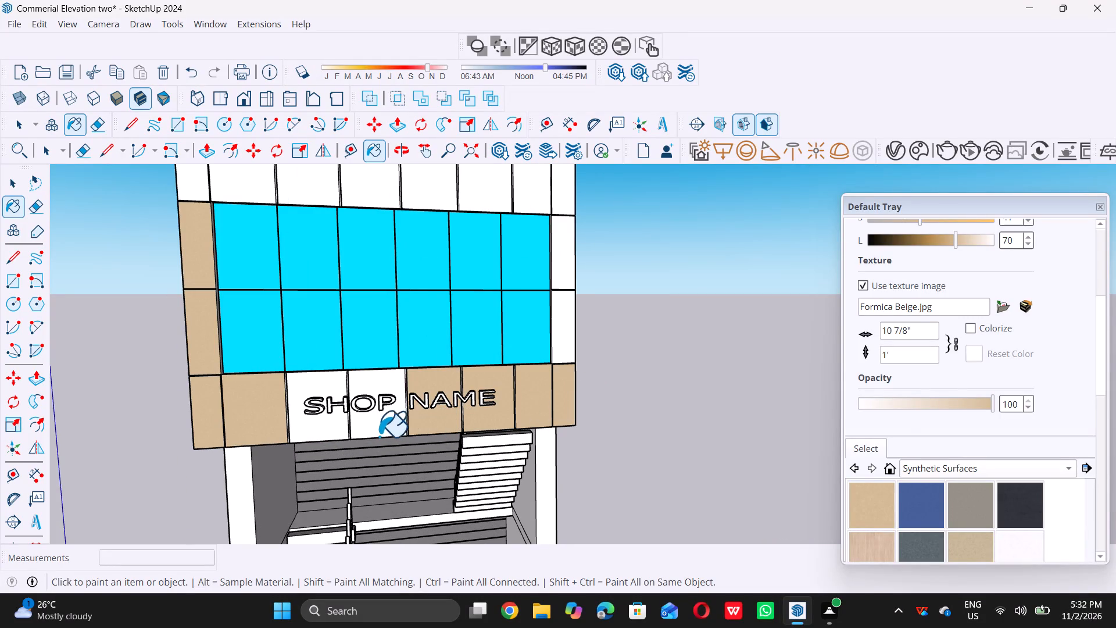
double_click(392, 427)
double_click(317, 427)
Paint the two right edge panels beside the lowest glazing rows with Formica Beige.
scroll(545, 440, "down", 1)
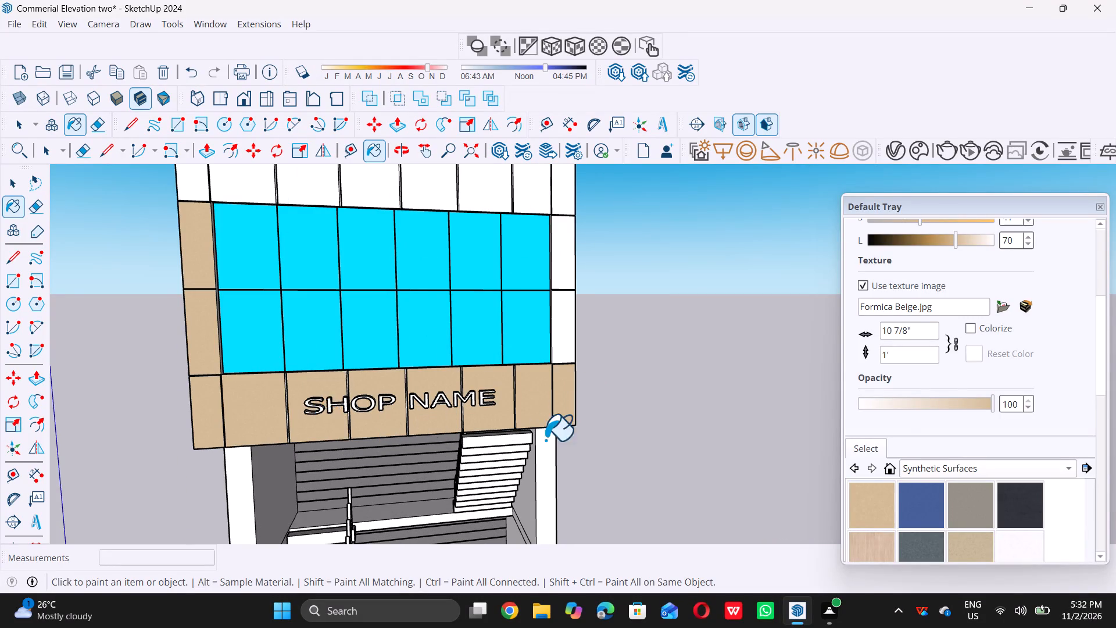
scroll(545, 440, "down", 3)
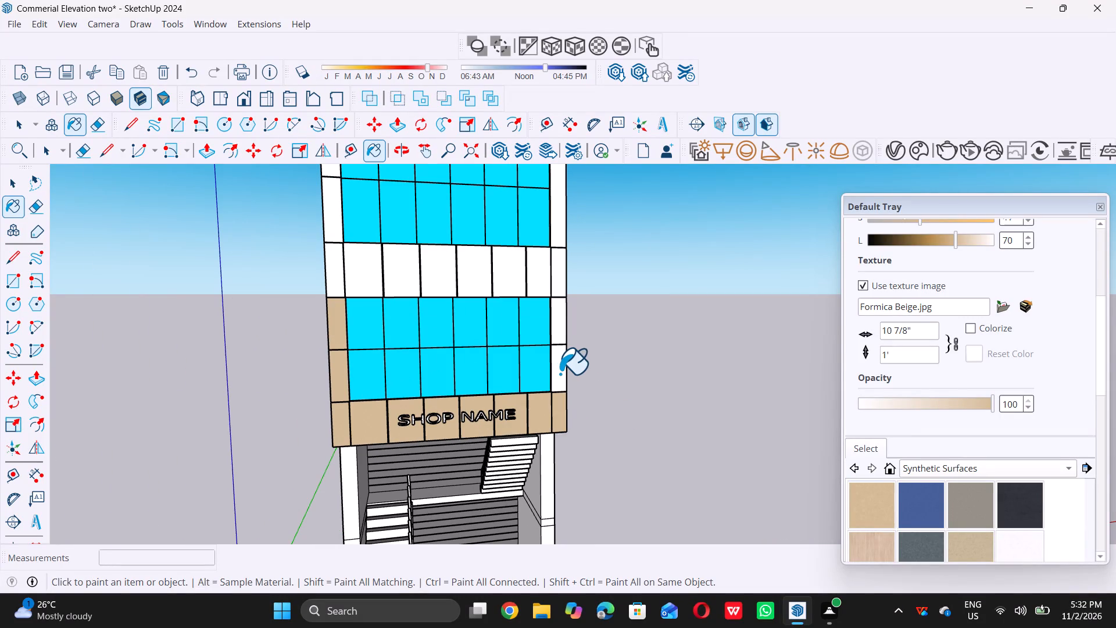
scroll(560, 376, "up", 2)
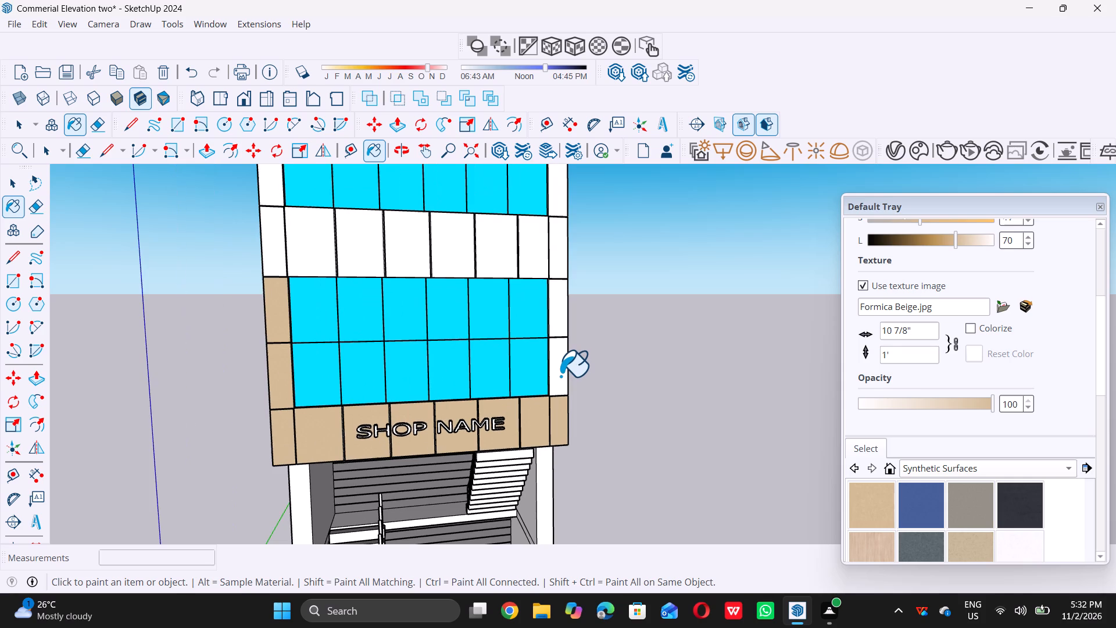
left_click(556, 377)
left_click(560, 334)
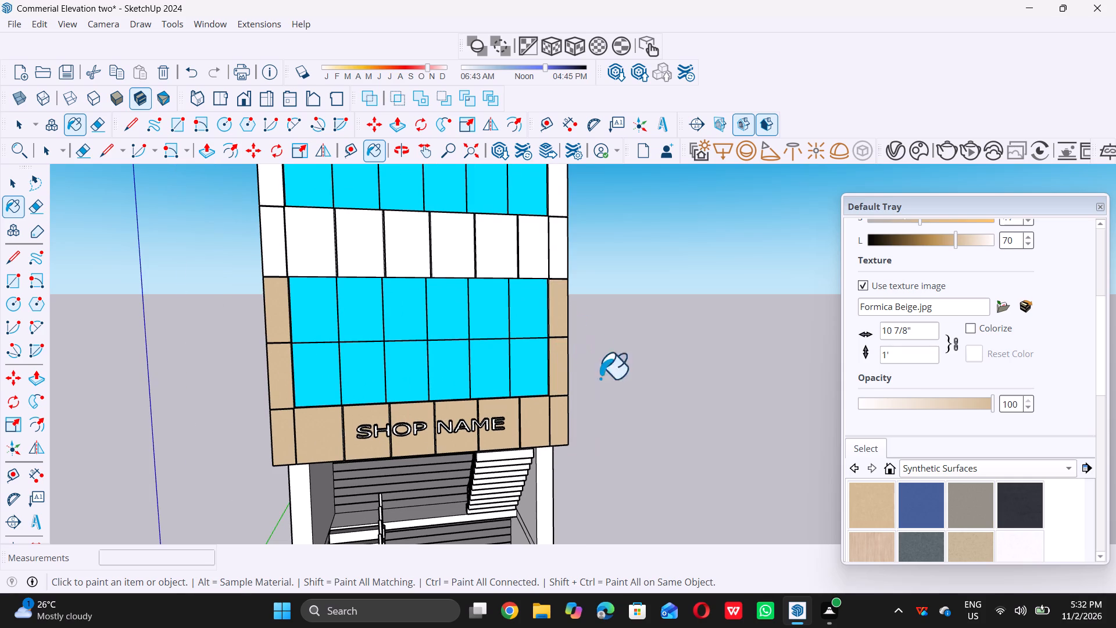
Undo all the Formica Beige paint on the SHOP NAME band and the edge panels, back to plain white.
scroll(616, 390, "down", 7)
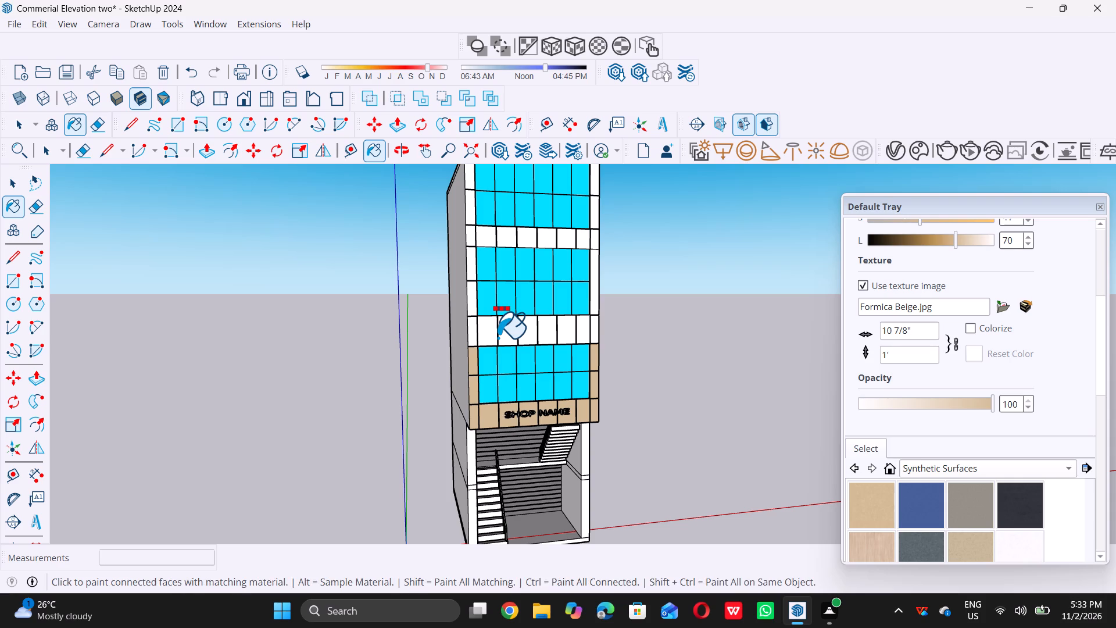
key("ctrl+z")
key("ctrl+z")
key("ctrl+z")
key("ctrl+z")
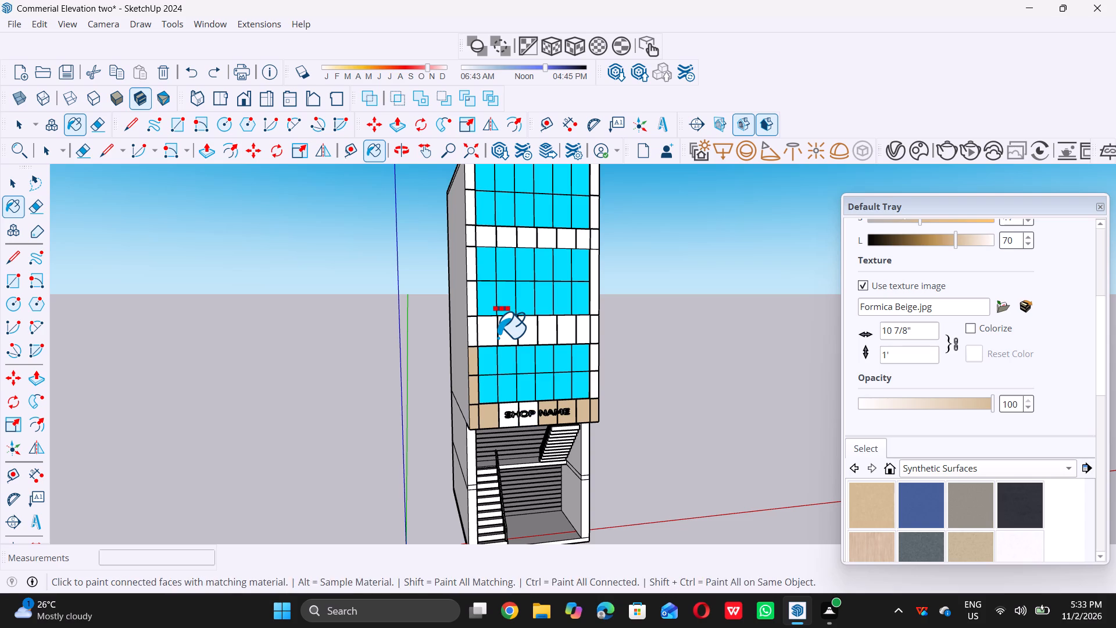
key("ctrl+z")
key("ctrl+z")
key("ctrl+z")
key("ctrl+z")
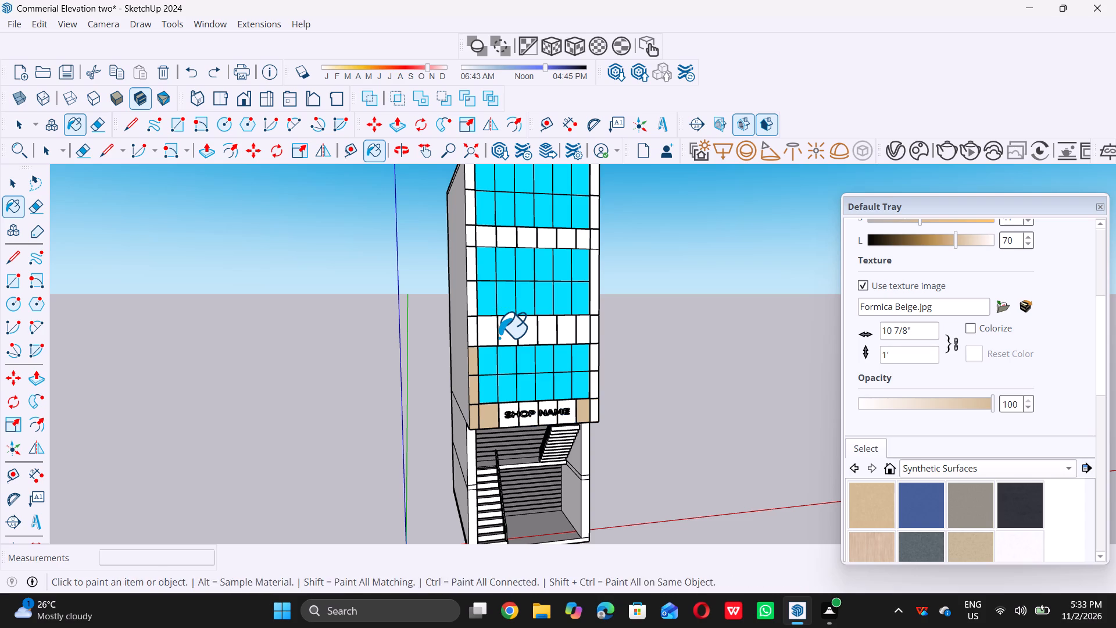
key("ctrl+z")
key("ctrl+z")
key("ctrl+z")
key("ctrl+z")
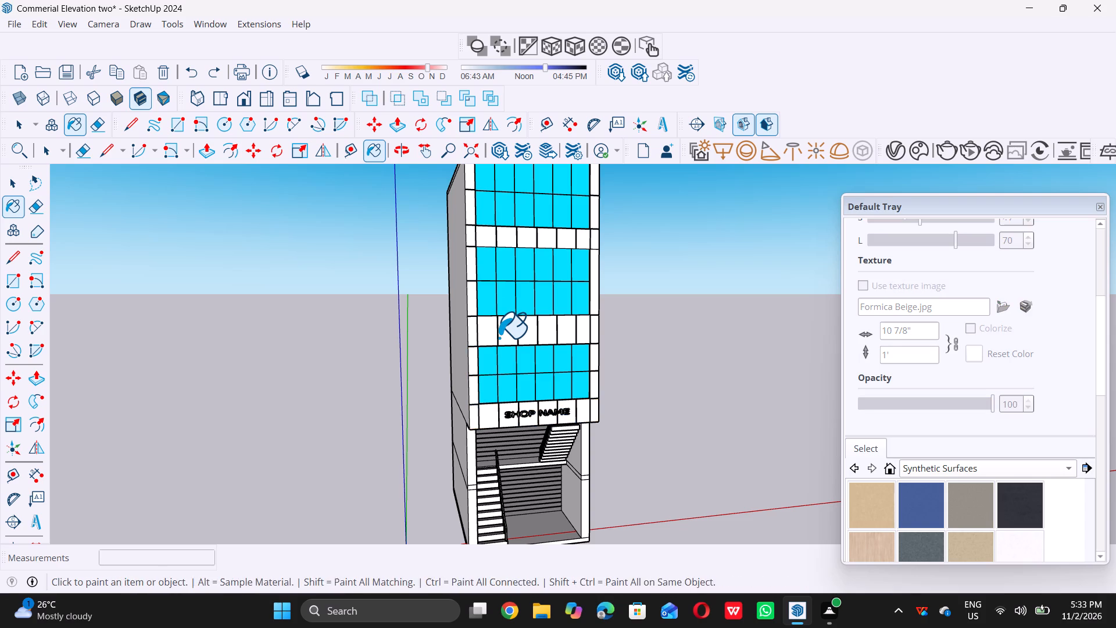
Place a guide line along the lower edge of the white panel band directly above the lowest glazing.
key("space")
scroll(495, 362, "down", 4)
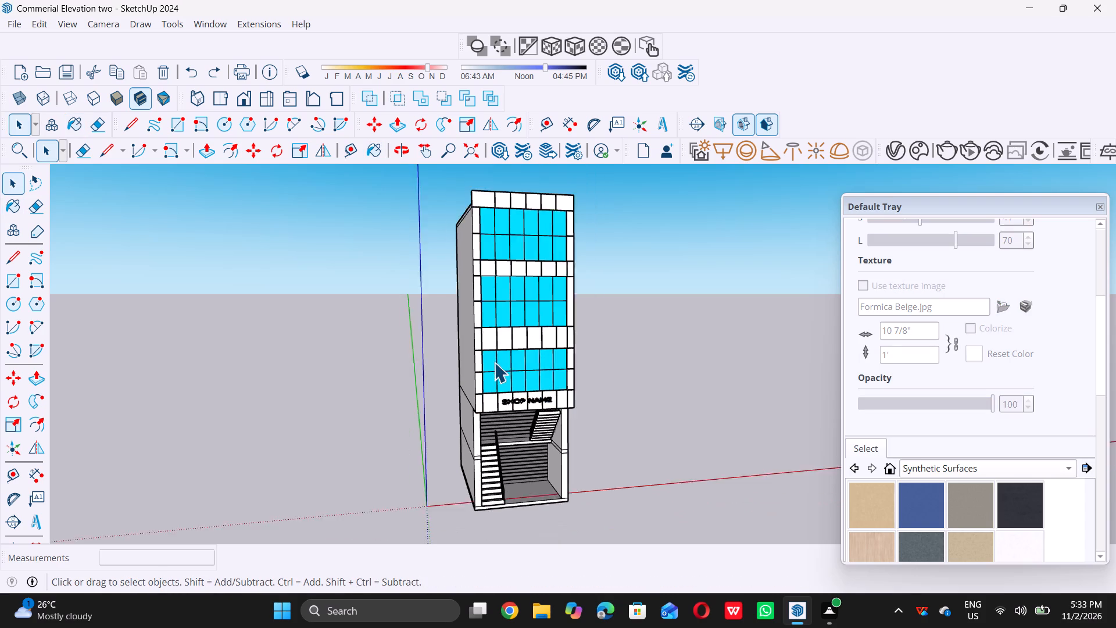
scroll(557, 359, "up", 6)
scroll(448, 339, "up", 4)
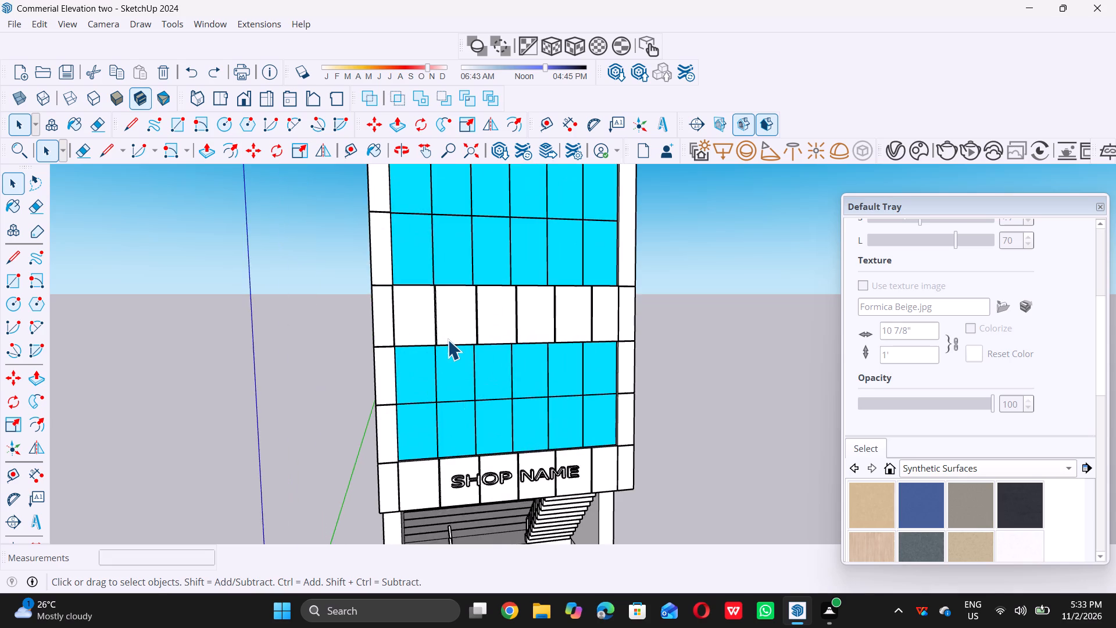
scroll(448, 340, "up", 5)
middle_click_drag(433, 348, 426, 348)
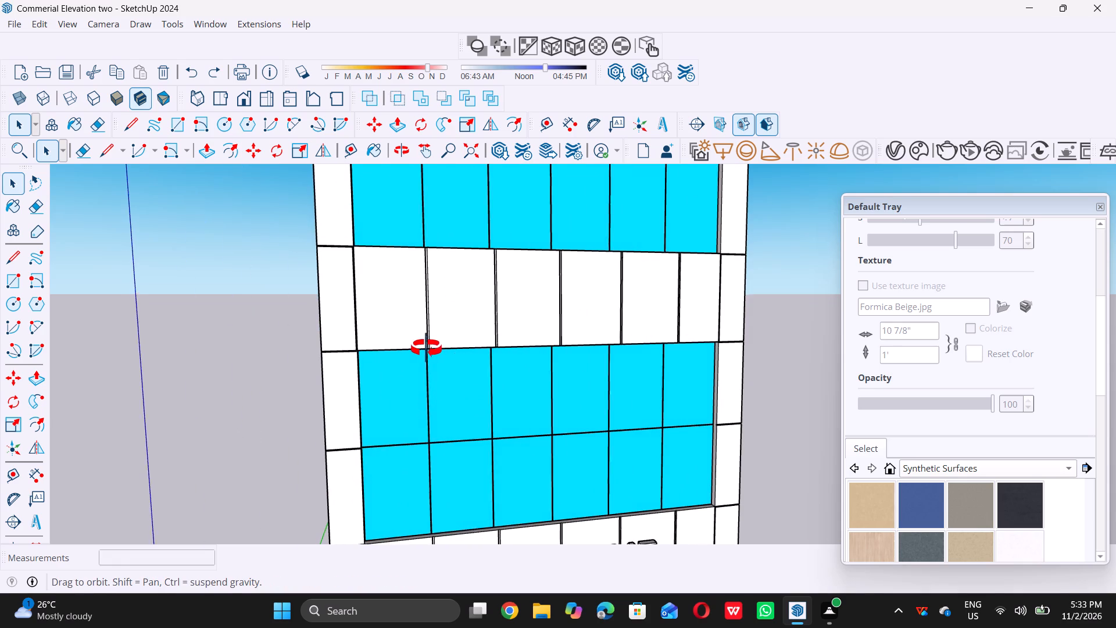
middle_click_drag(426, 348, 423, 357)
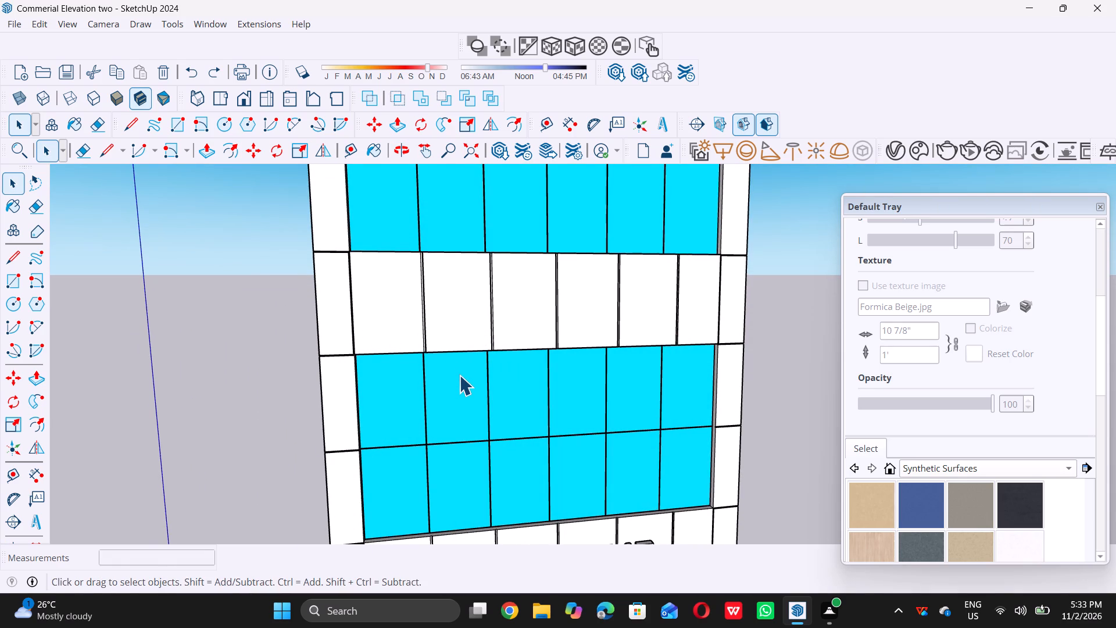
middle_click_drag(492, 383, 454, 371)
middle_click(454, 371)
scroll(506, 341, "up", 1)
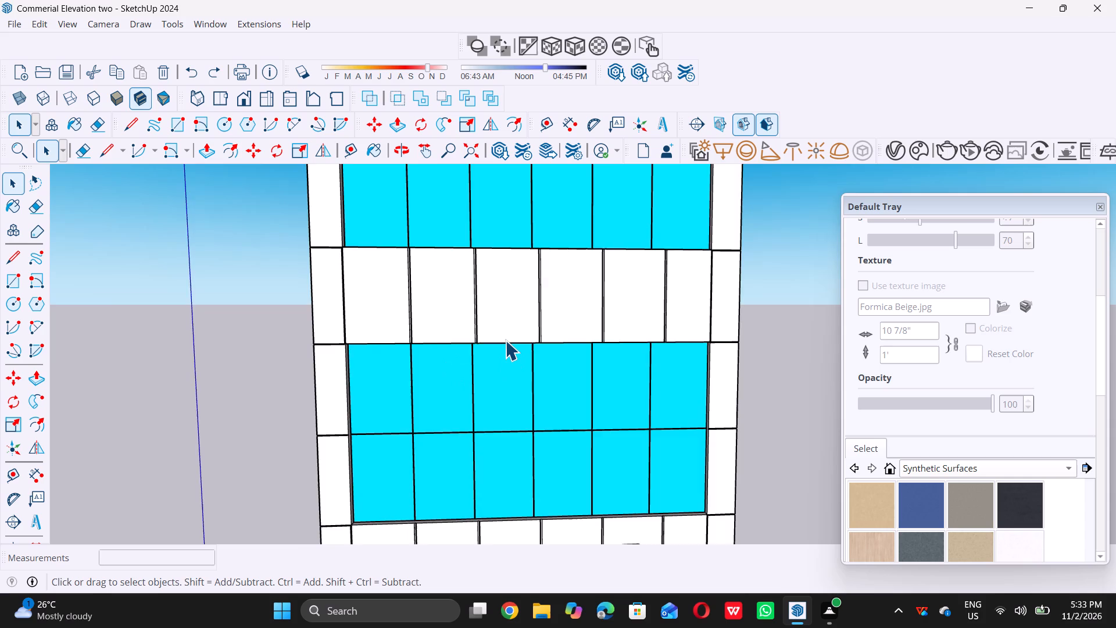
scroll(505, 340, "up", 3)
key("t")
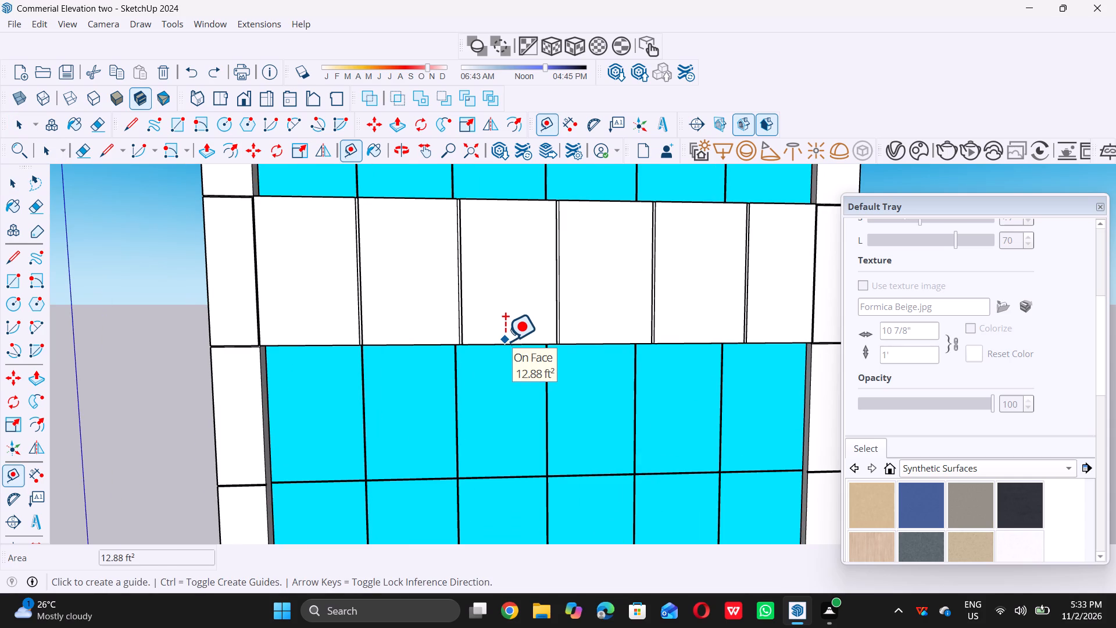
double_click(505, 344)
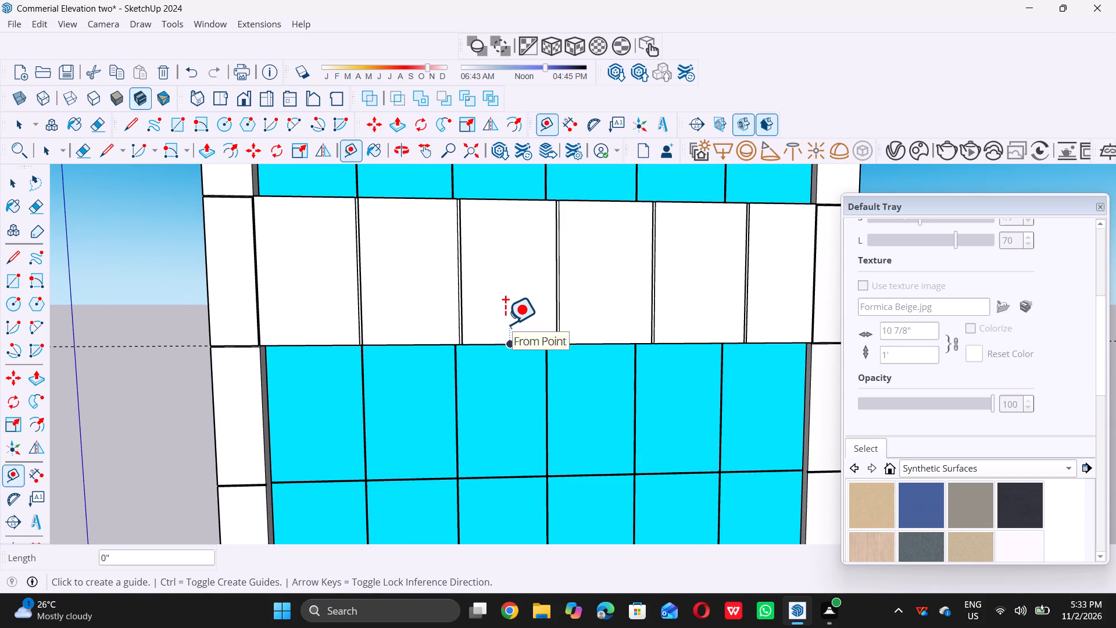
key("space")
key("t")
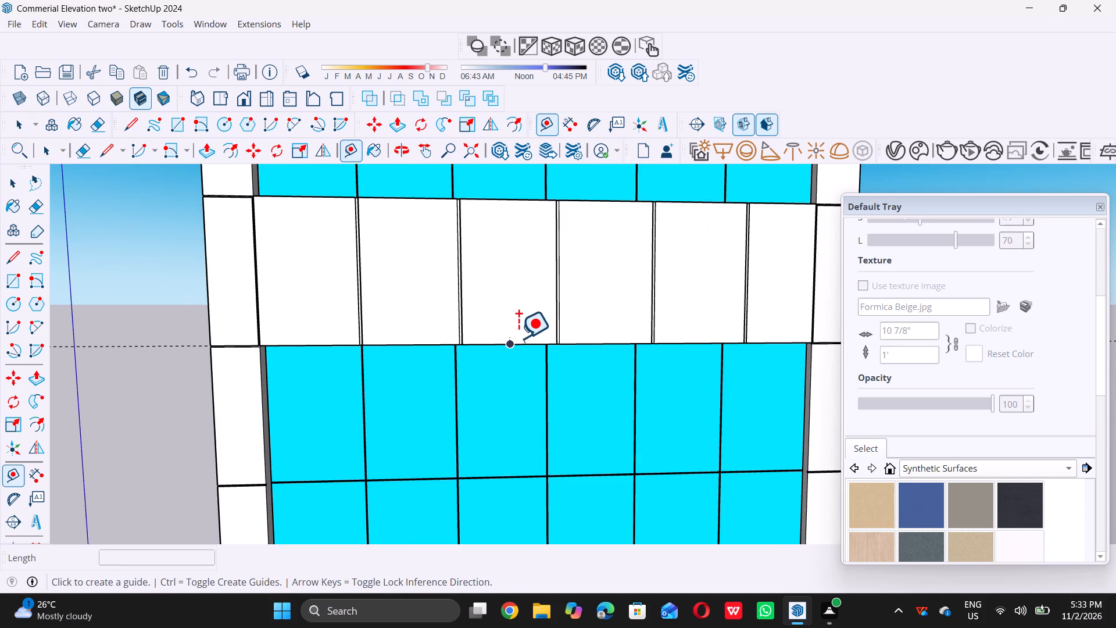
double_click(527, 343)
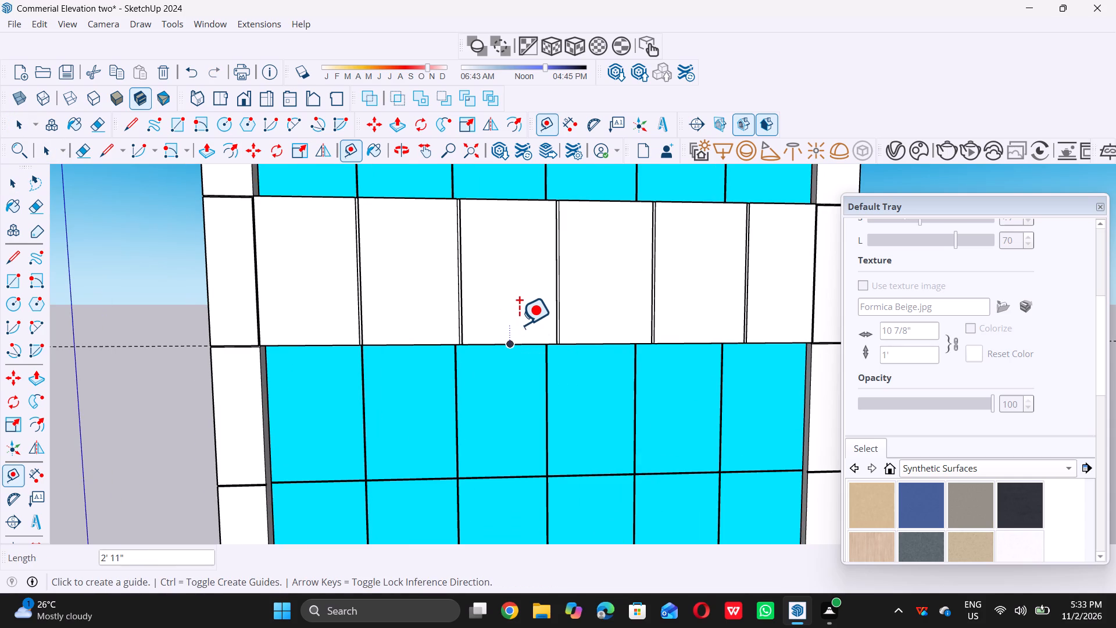
Add a horizontal guide 4" above the lower edge of that white panel band.
key("space")
key("t")
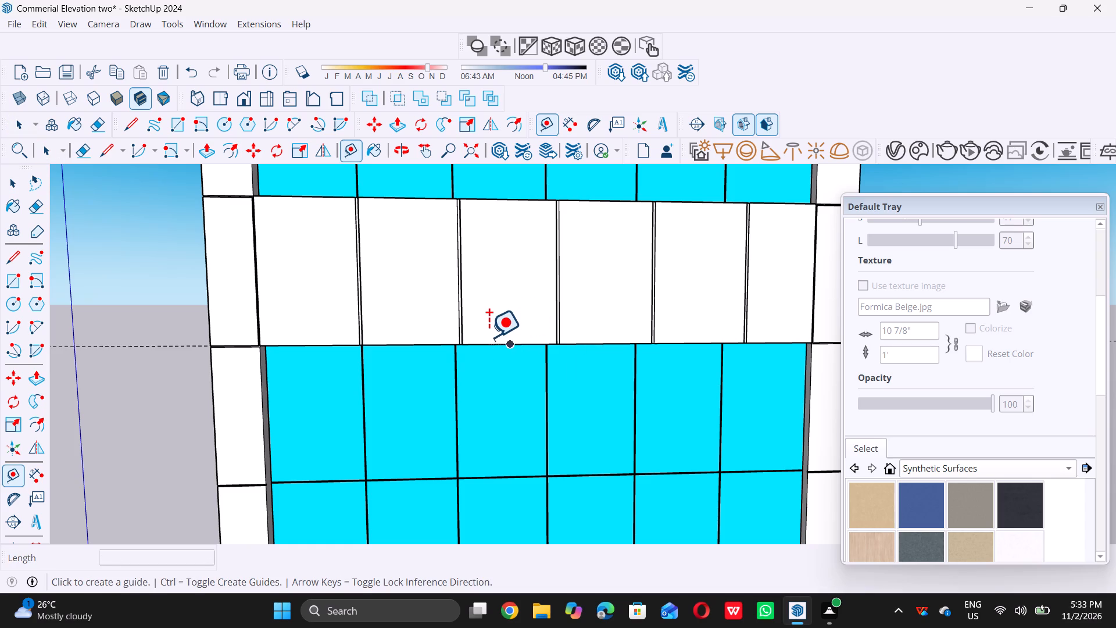
left_click(487, 342)
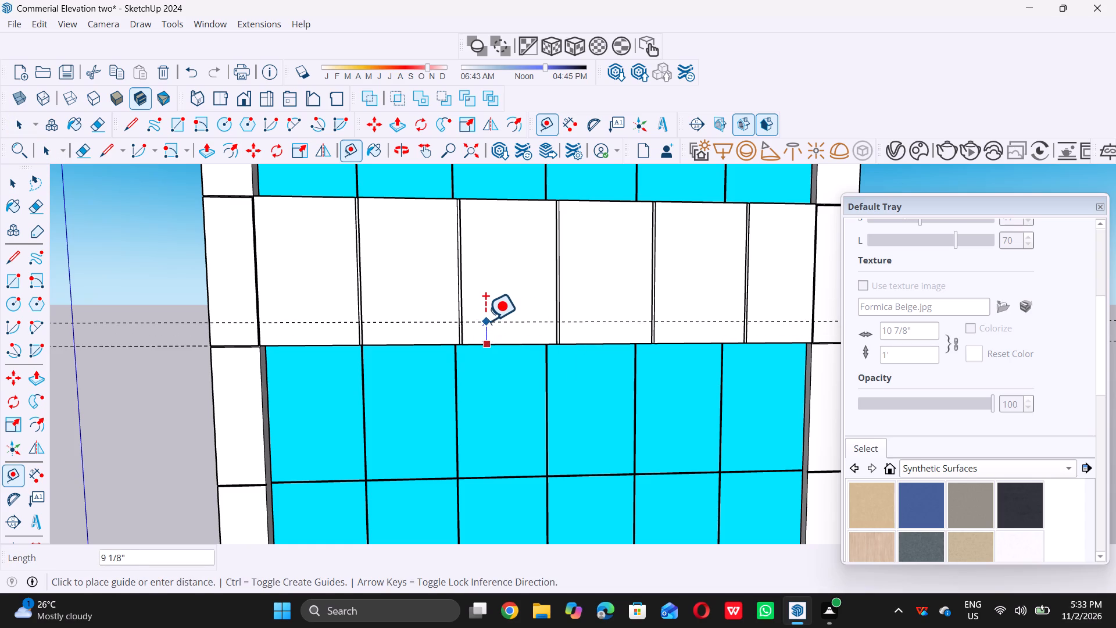
key("4")
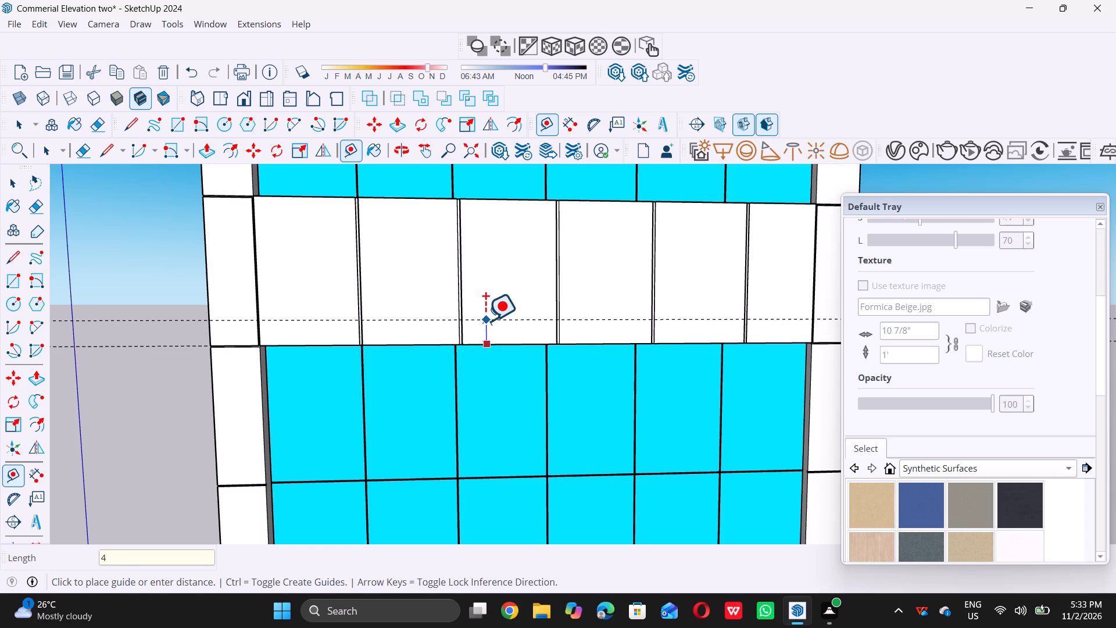
key("shift+quotedbl")
key("Return")
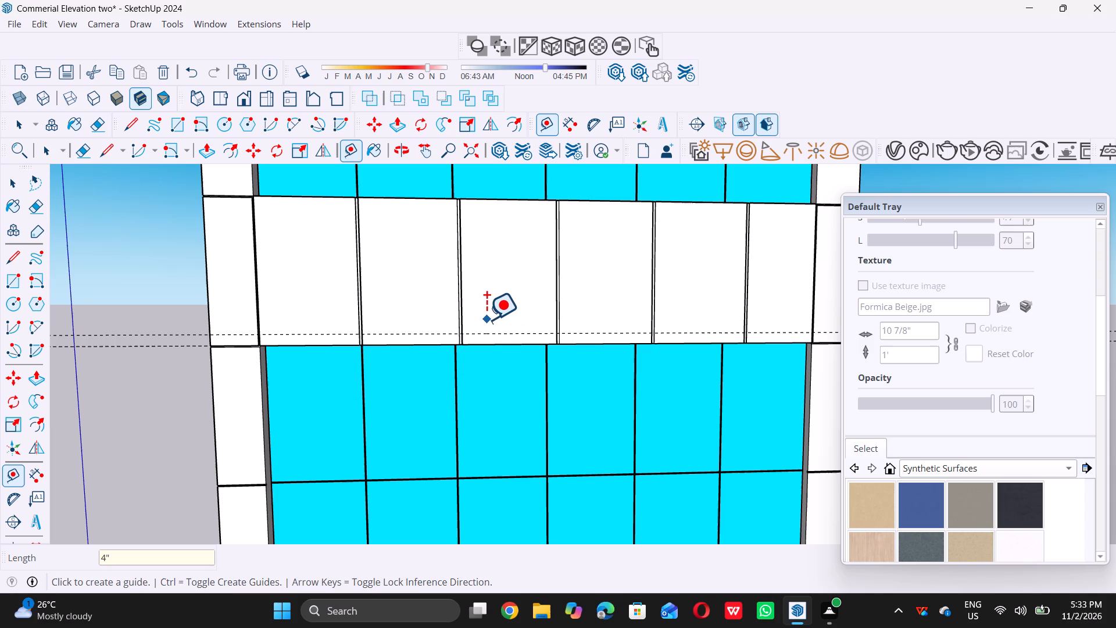
Add a vertical guide 4" outside the left edge of the lowest glazing, on the left edge panels.
left_click(260, 404)
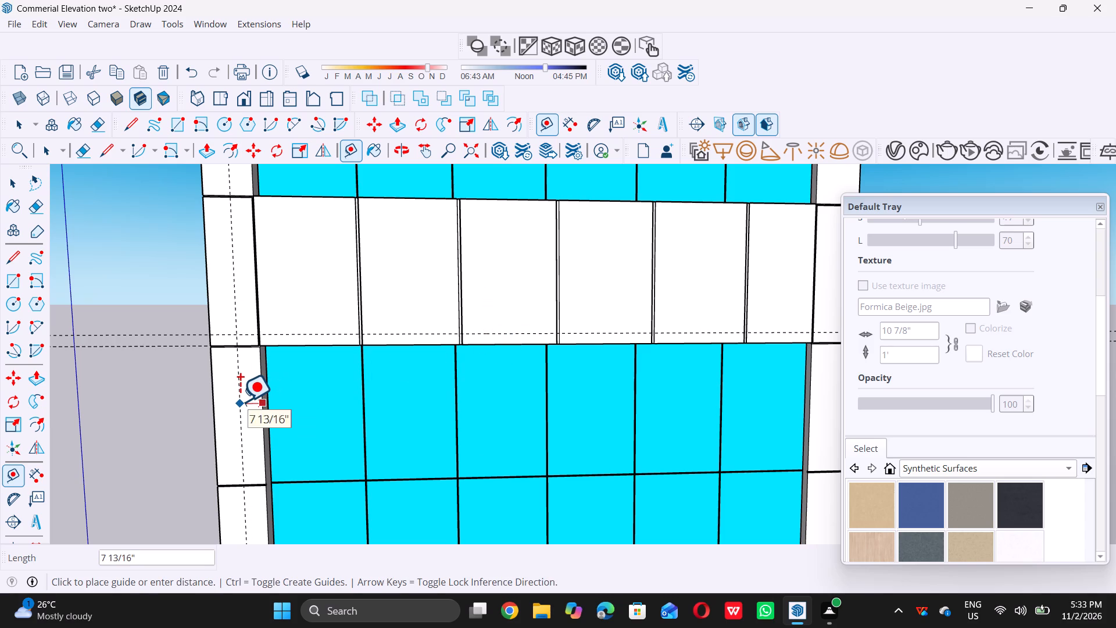
key("4")
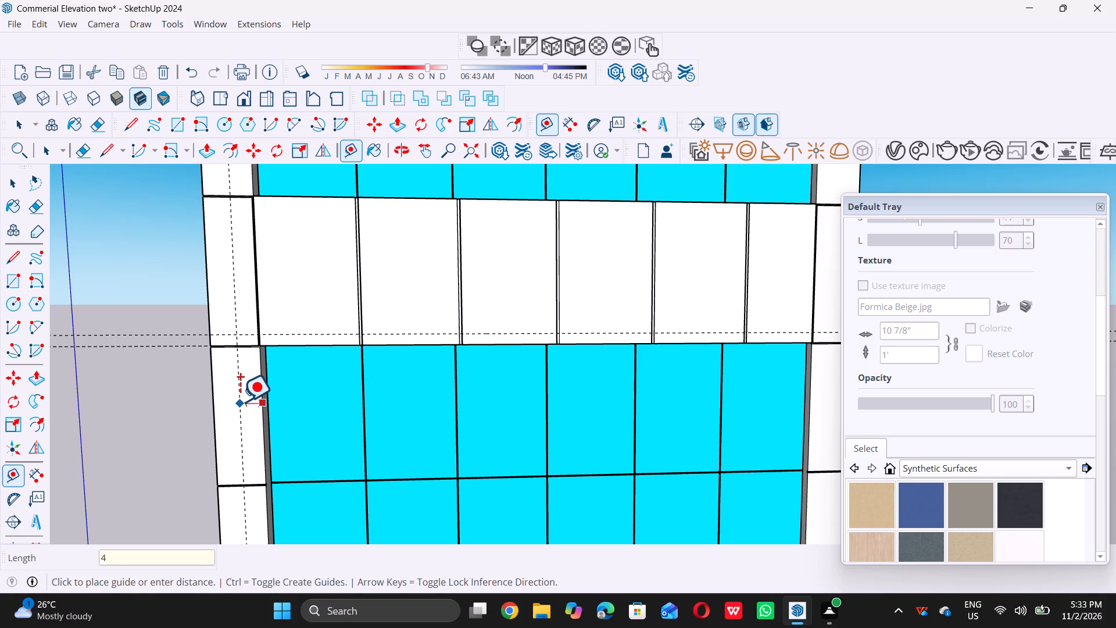
key("shift+quotedbl")
key("Return")
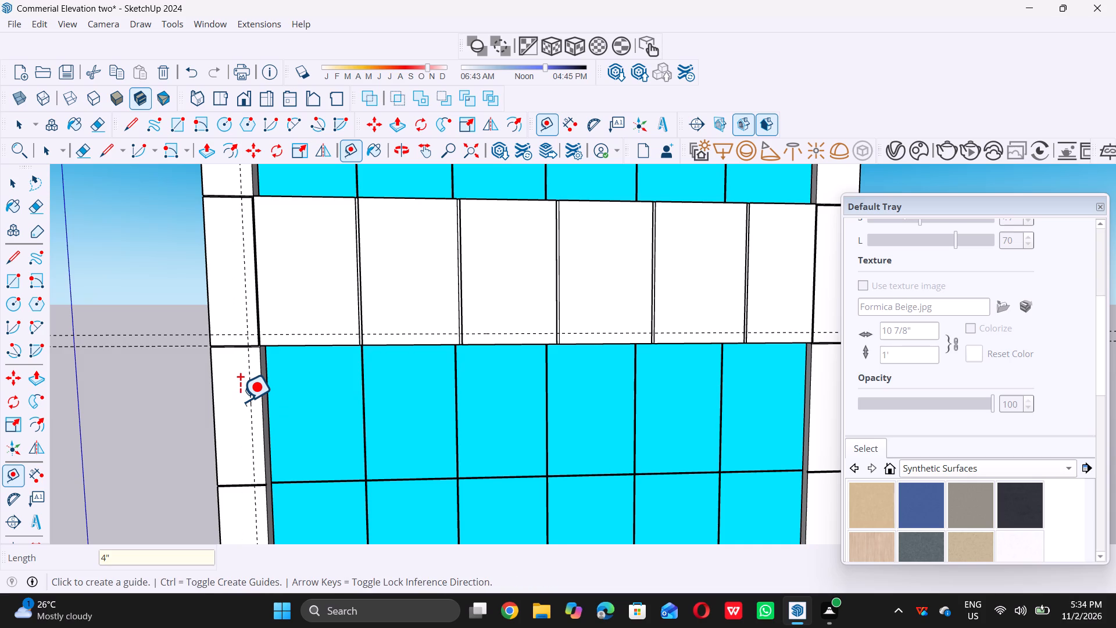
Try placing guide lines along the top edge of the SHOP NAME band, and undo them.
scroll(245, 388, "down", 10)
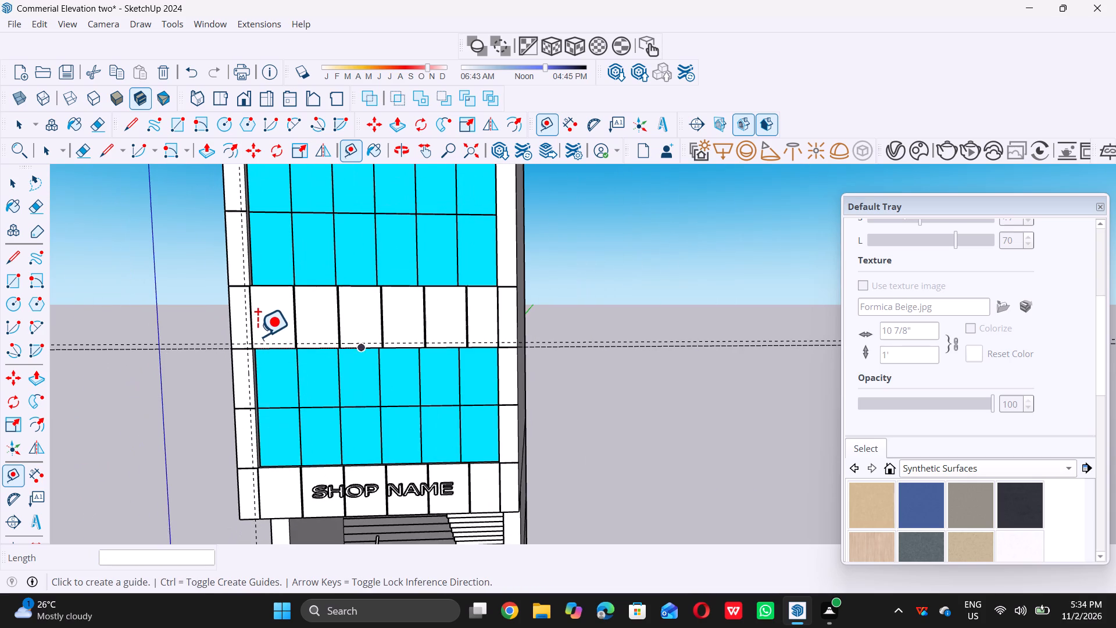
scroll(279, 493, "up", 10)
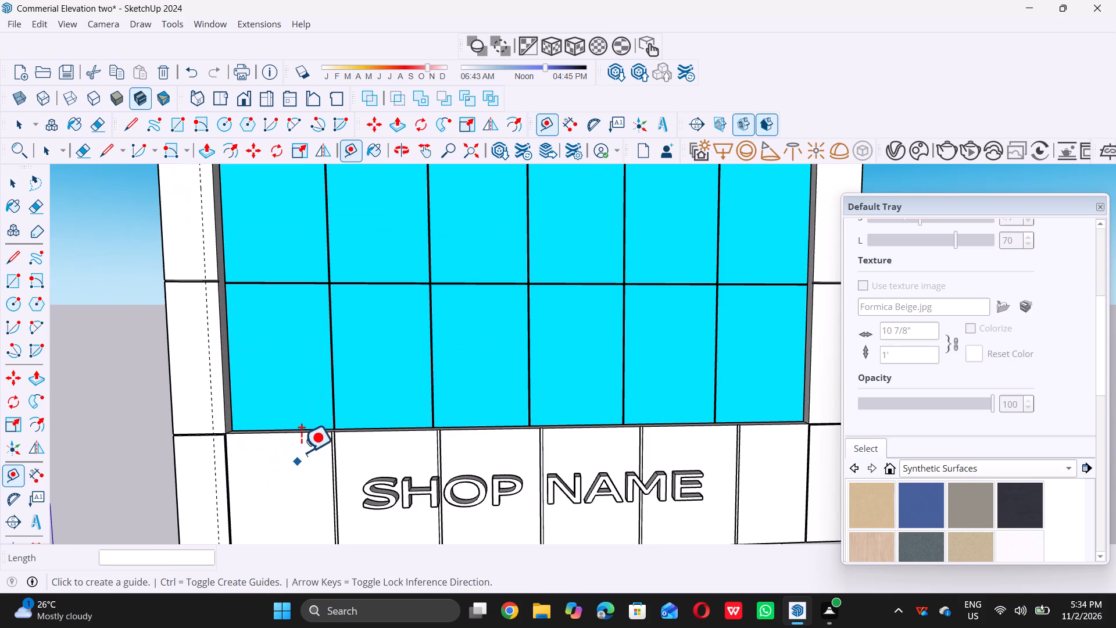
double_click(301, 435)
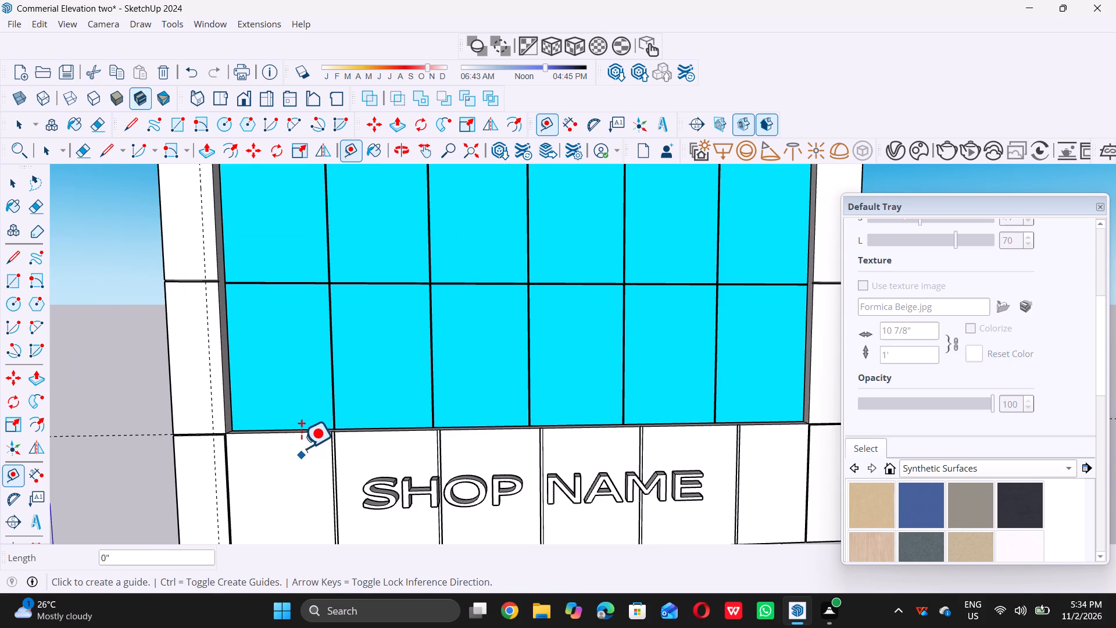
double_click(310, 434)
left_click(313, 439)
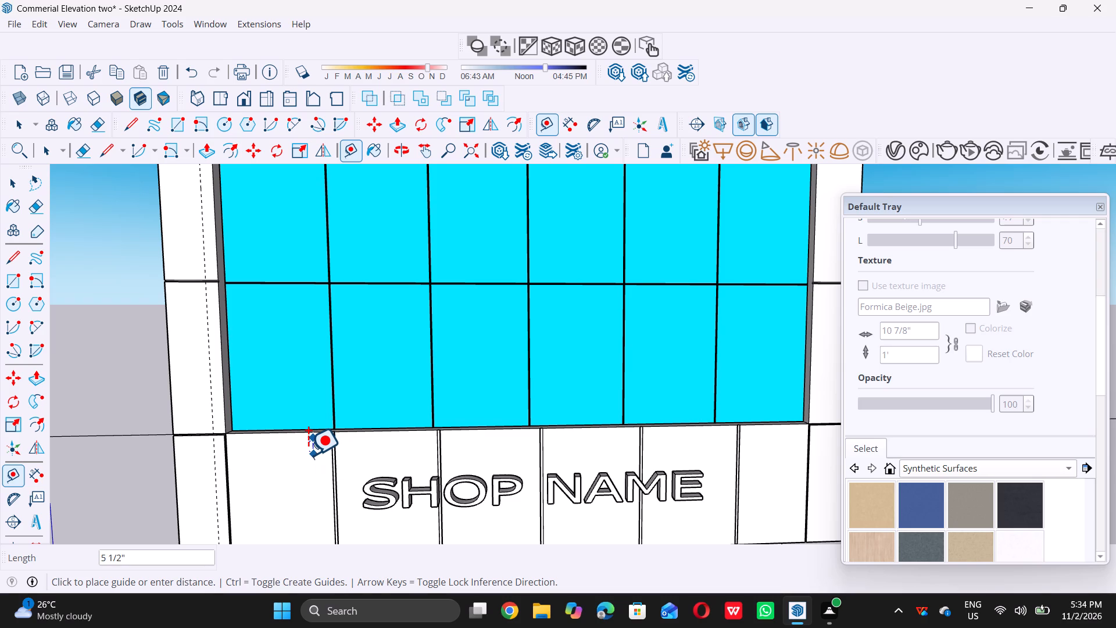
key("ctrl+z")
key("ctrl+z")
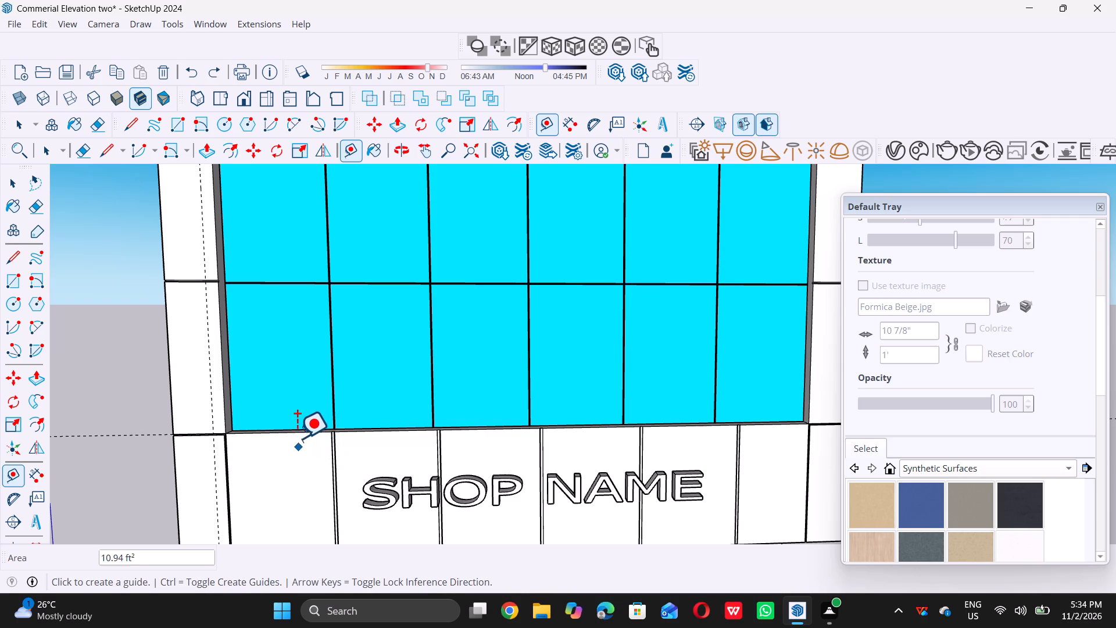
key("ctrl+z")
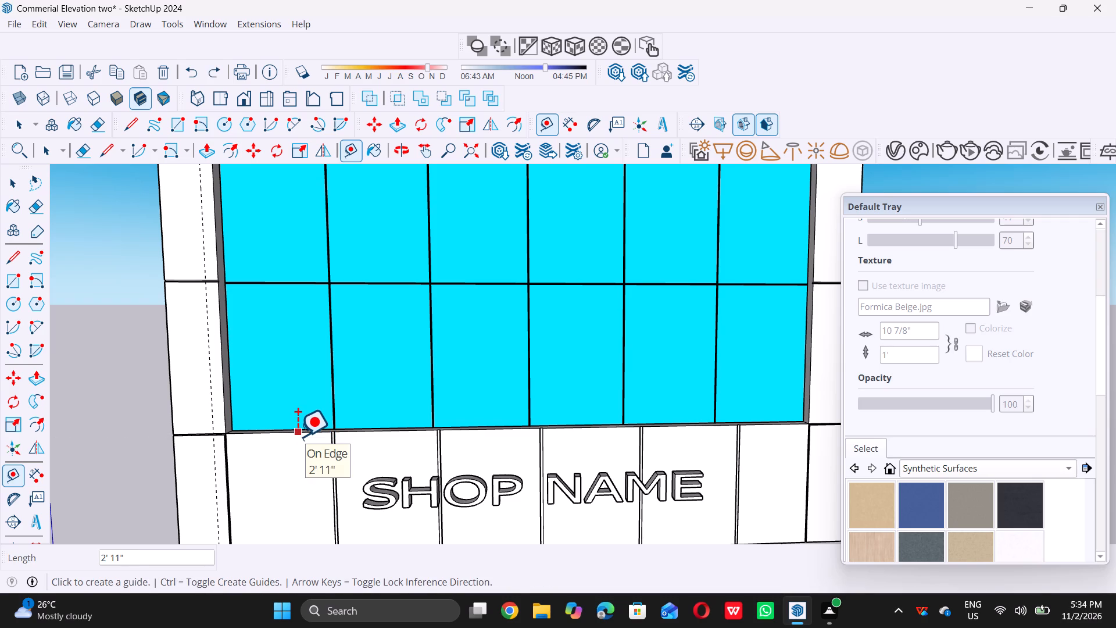
Add a horizontal guide 4" below the top edge of the SHOP NAME band, under the lowest glazing.
left_click(298, 436)
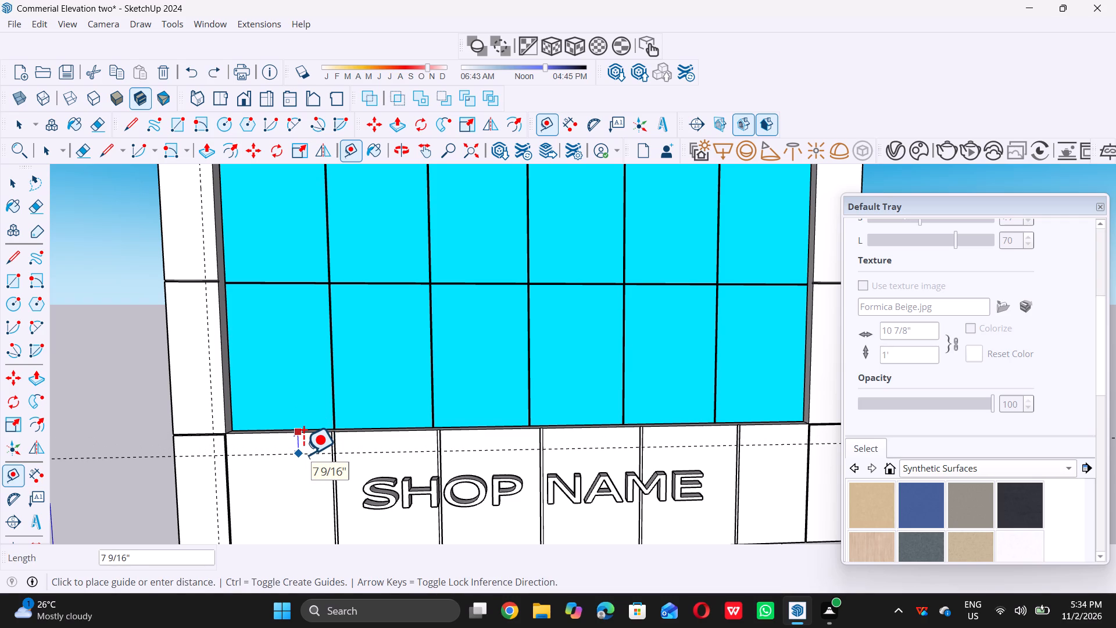
key("4")
key("shift+quotedbl")
key("Return")
Add a vertical guide 4" outside the right edge of the lowest glazing, on the right edge panels.
scroll(257, 360, "down", 6)
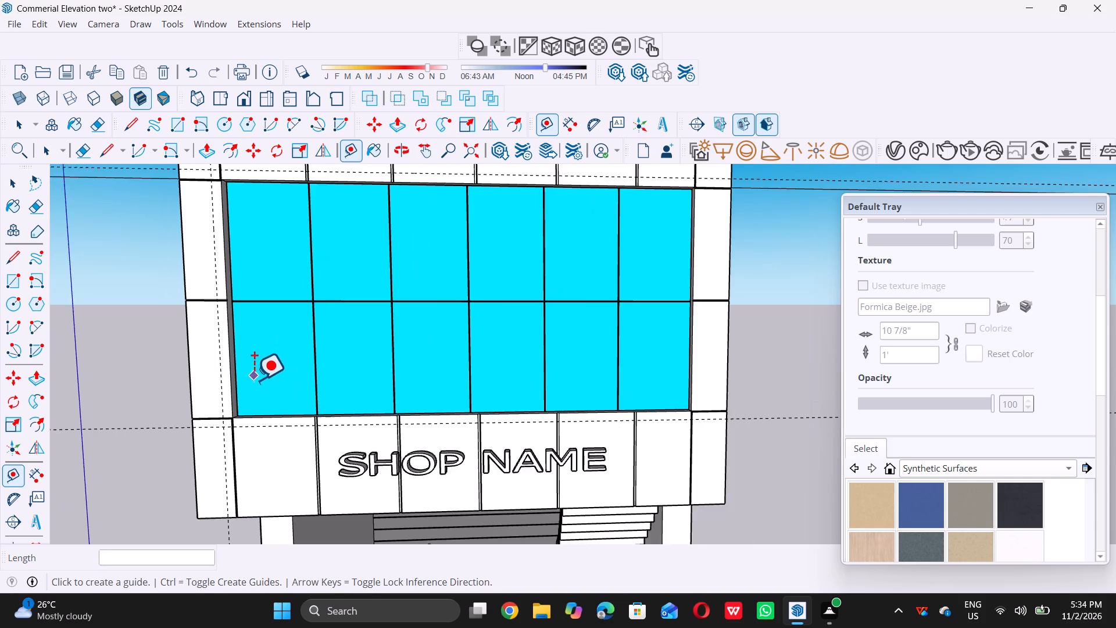
scroll(254, 380, "down", 3)
scroll(554, 306, "up", 5)
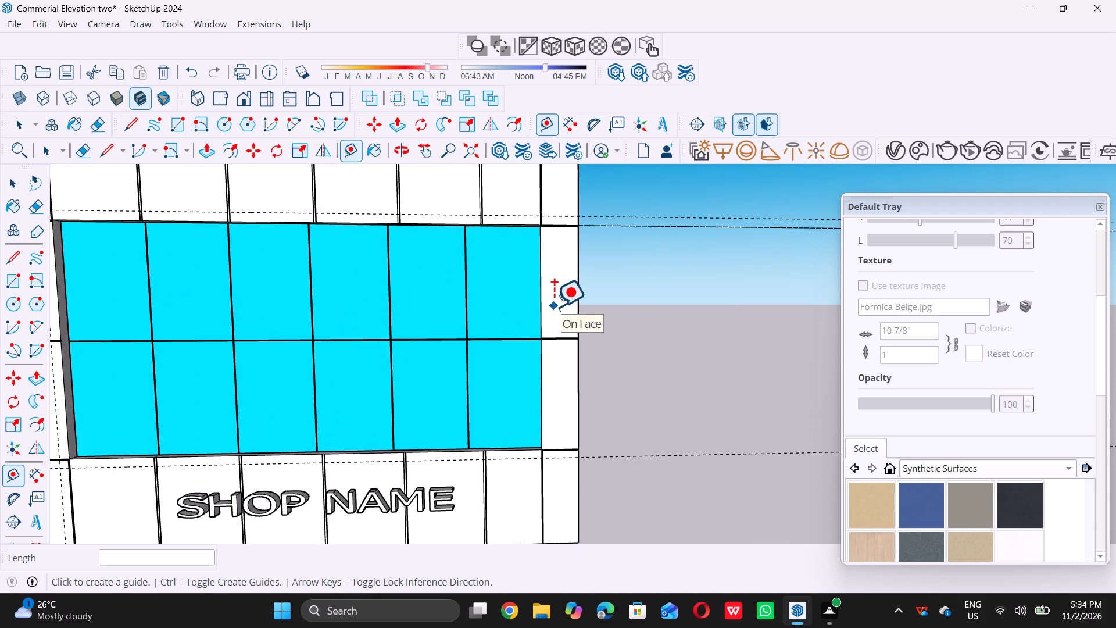
scroll(554, 306, "up", 2)
left_click(538, 298)
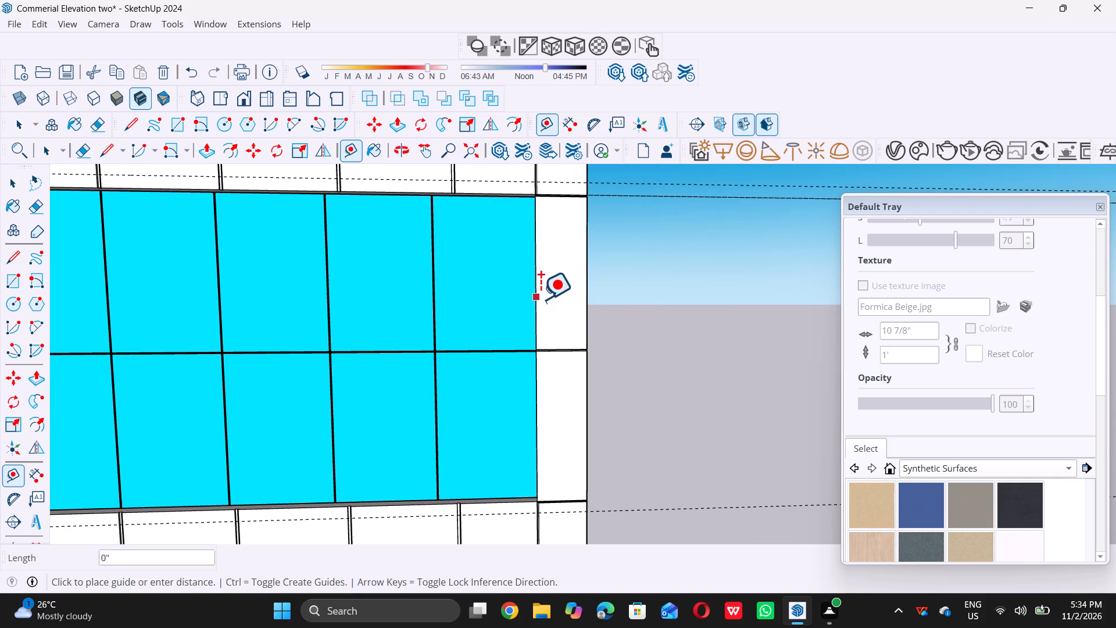
key("4")
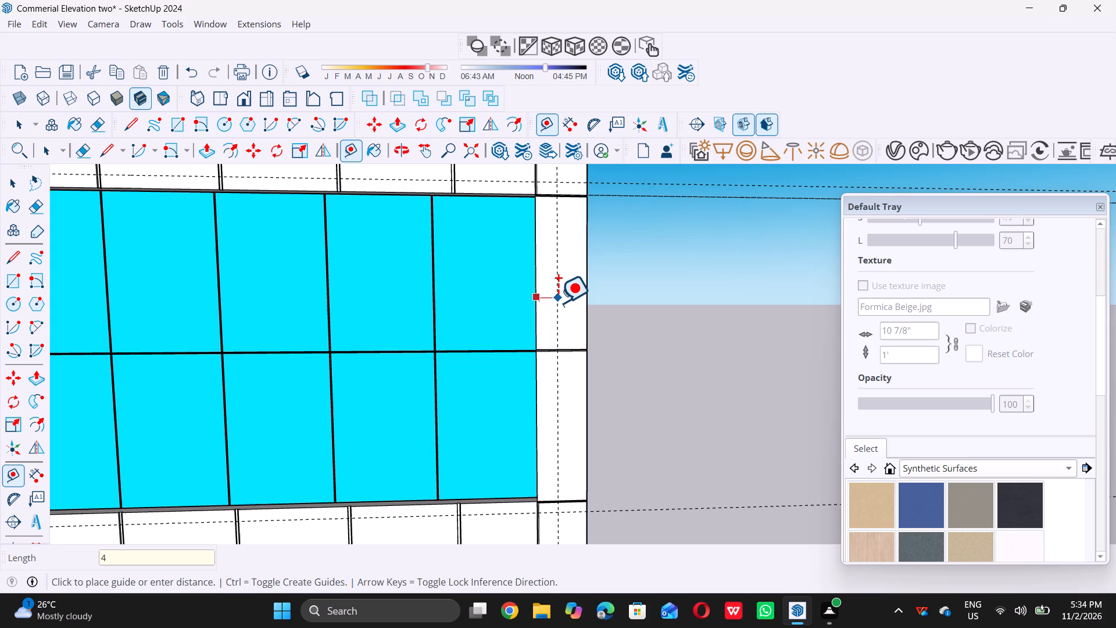
key("shift+quotedbl")
key("Return")
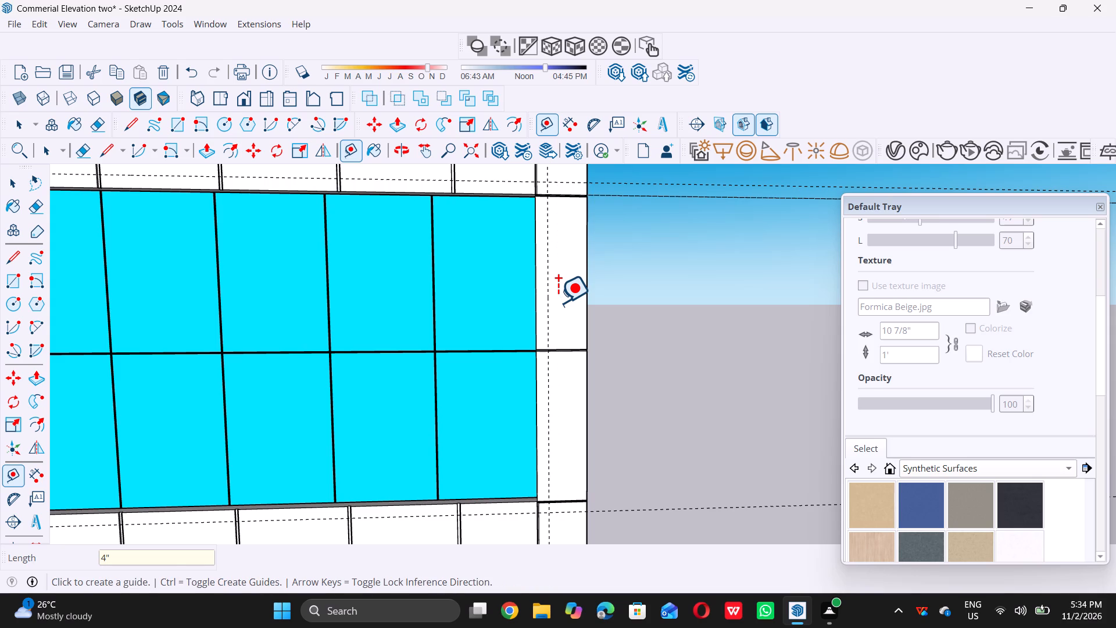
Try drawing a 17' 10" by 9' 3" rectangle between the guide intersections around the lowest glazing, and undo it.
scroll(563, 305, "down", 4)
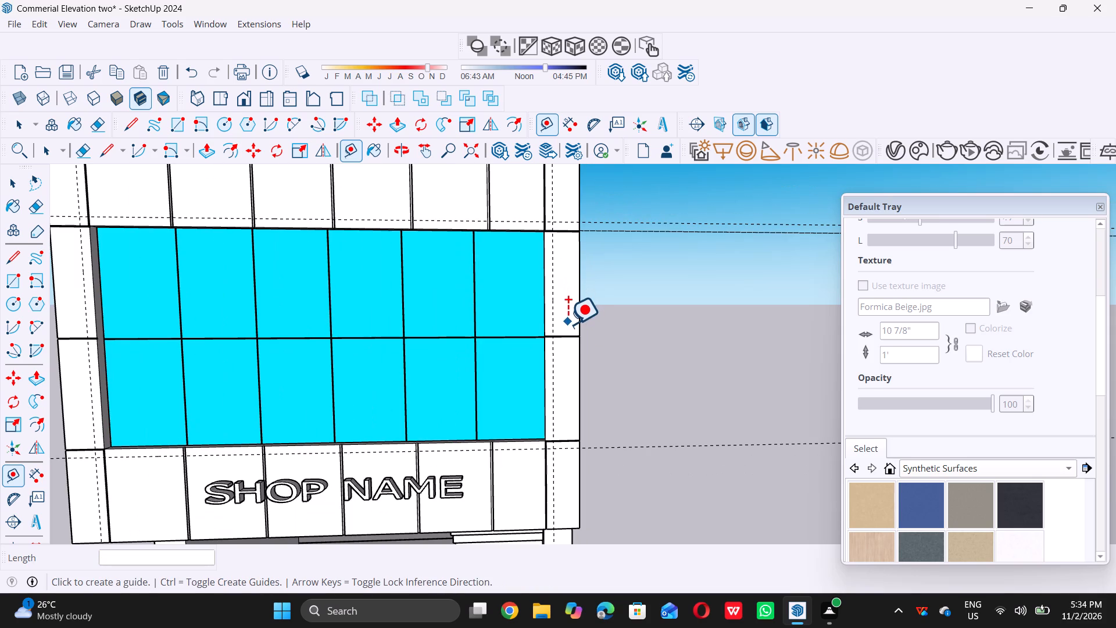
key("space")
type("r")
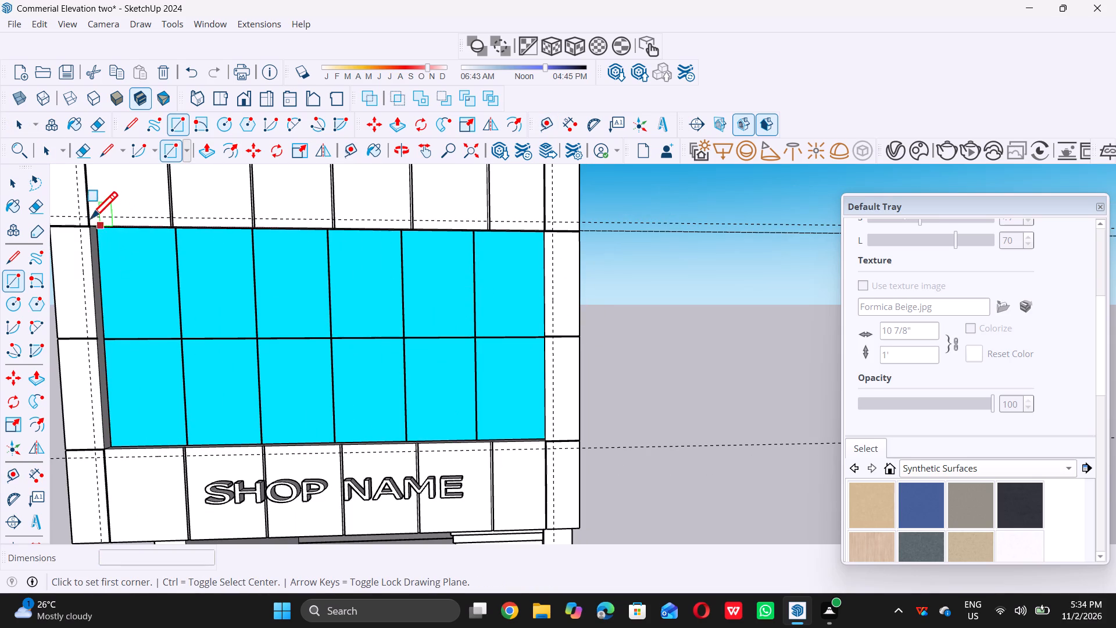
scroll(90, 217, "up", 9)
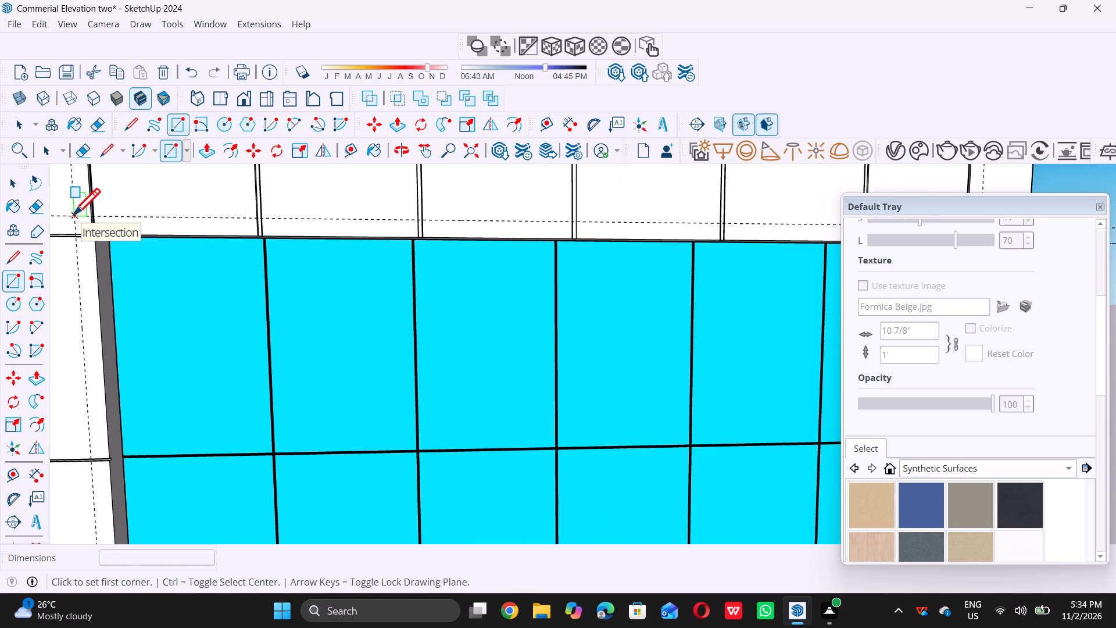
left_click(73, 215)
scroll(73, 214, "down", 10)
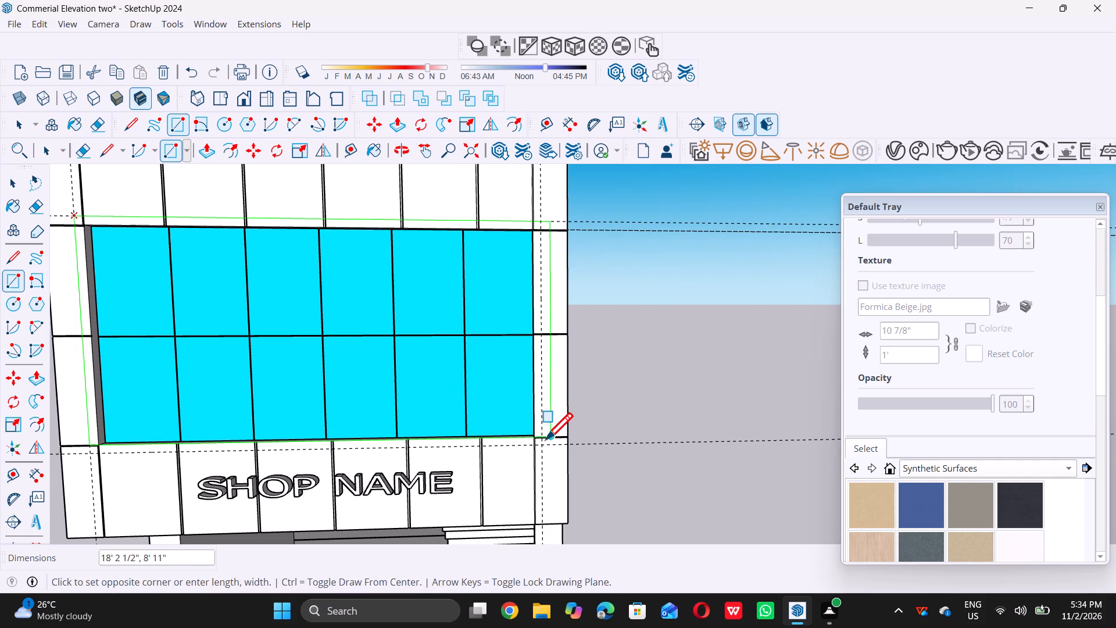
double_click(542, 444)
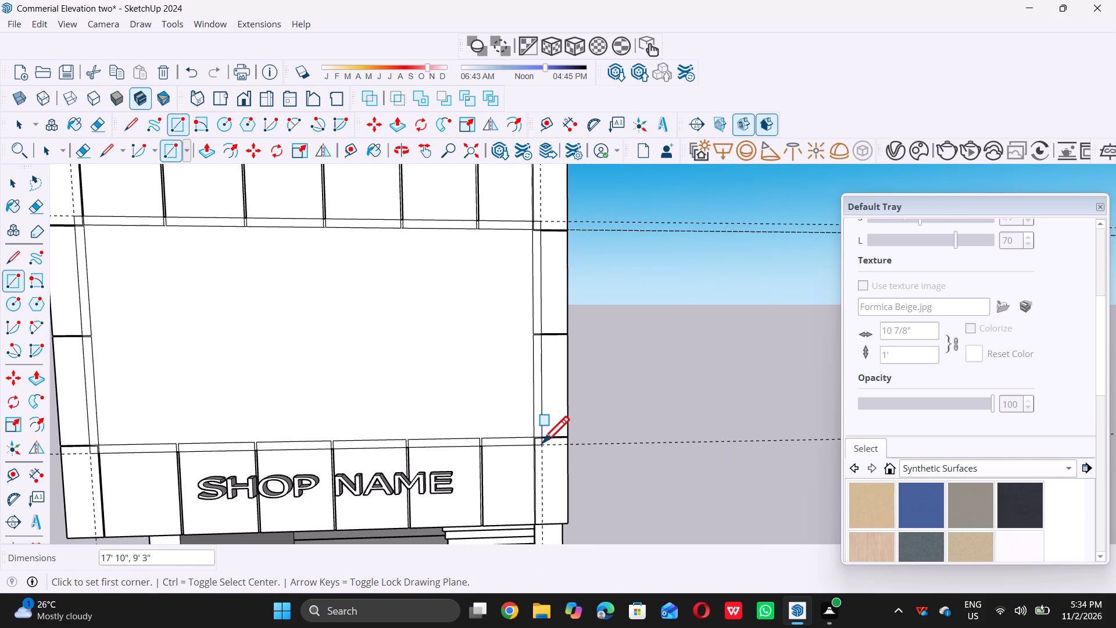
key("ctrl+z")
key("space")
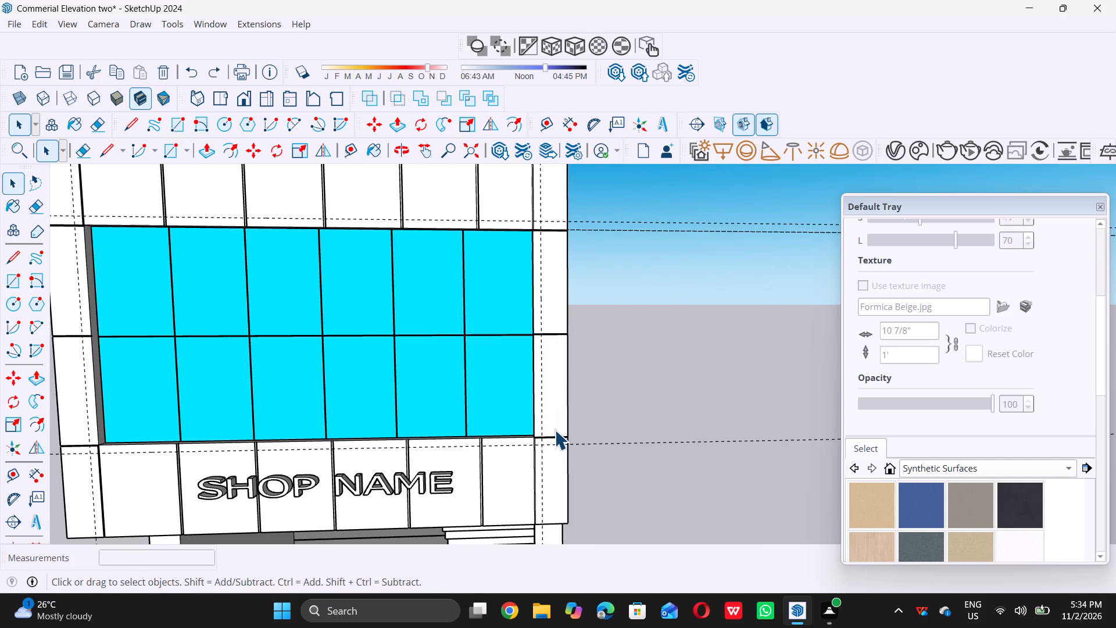
Draw a 9' 3" vertical line along the right guide, from the upper guide intersection to the lower one.
key("l")
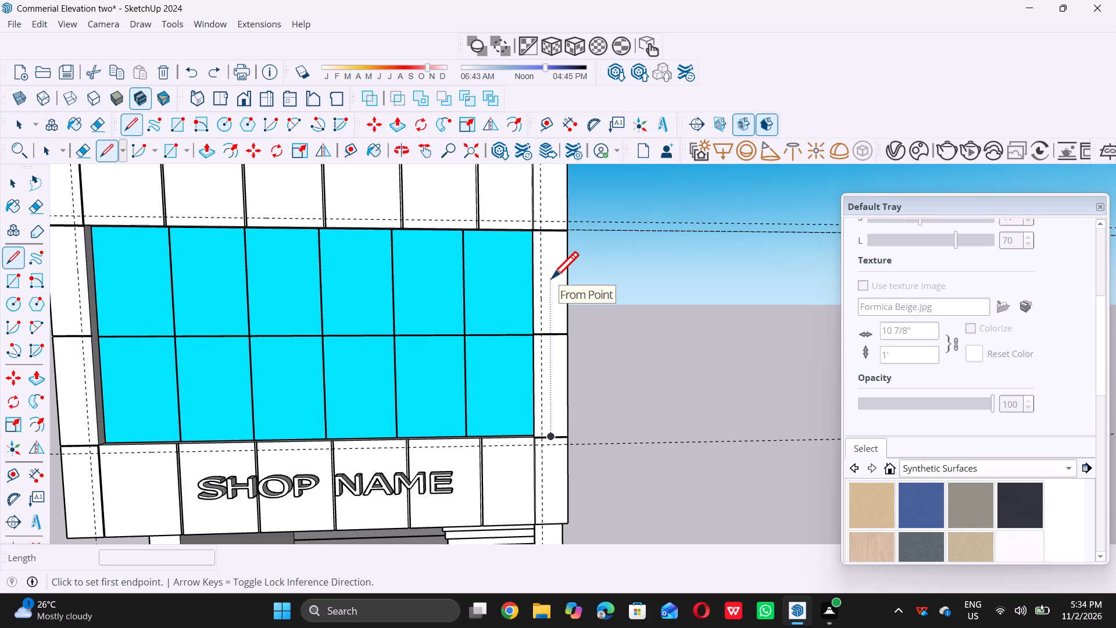
key("l")
scroll(547, 219, "up", 4)
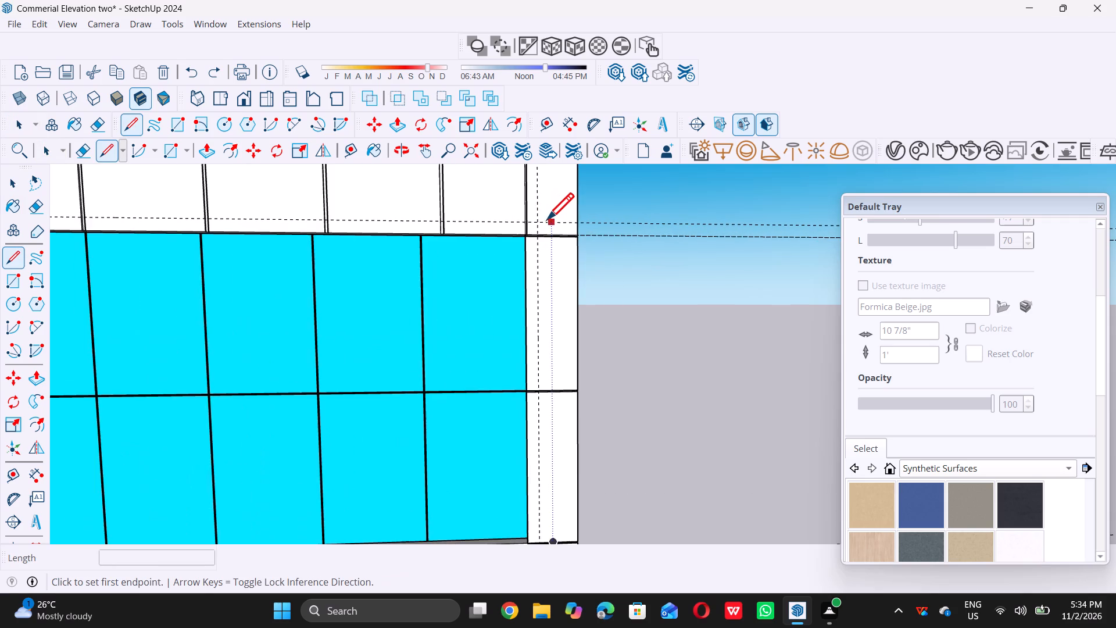
scroll(539, 220, "up", 3)
triple_click(539, 220)
left_click(539, 220)
scroll(539, 220, "down", 7)
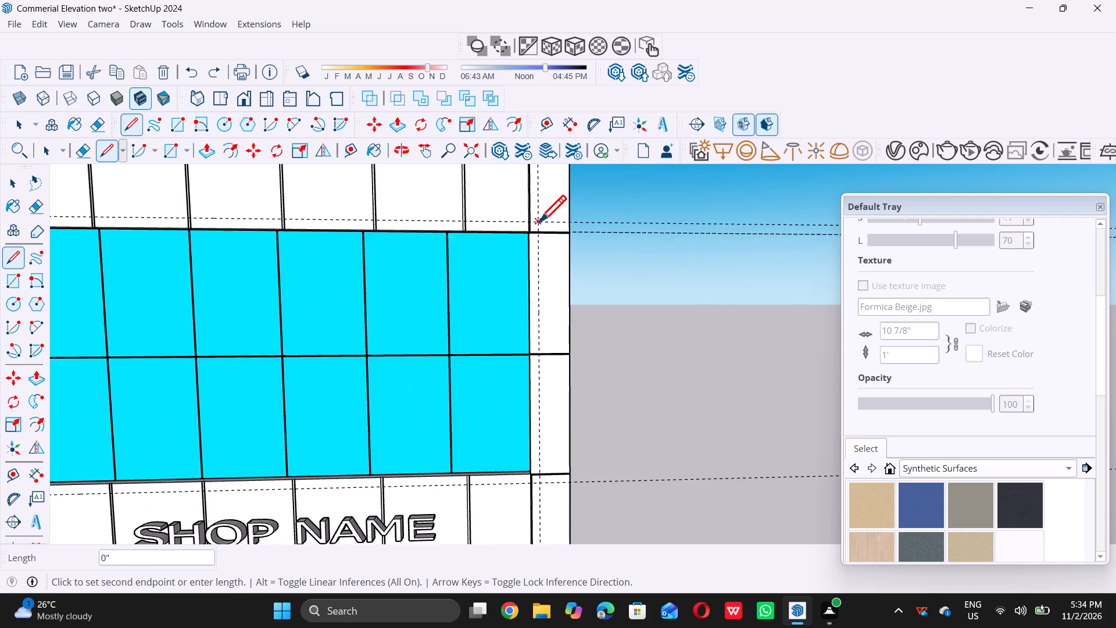
scroll(539, 222, "down", 5)
scroll(546, 373, "up", 5)
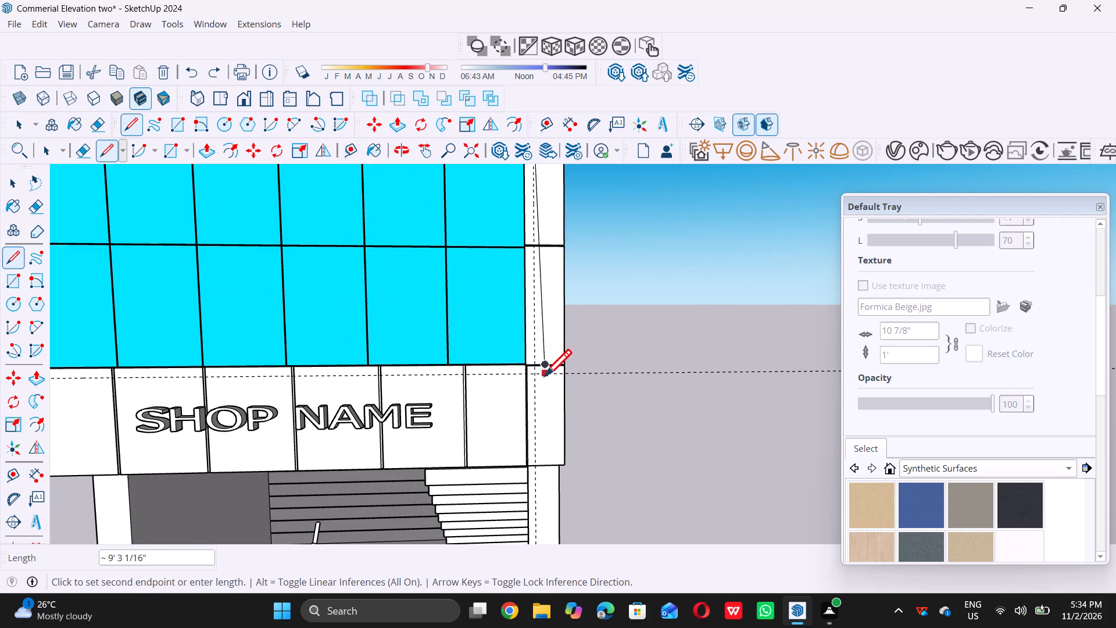
scroll(541, 378, "up", 5)
left_click(532, 374)
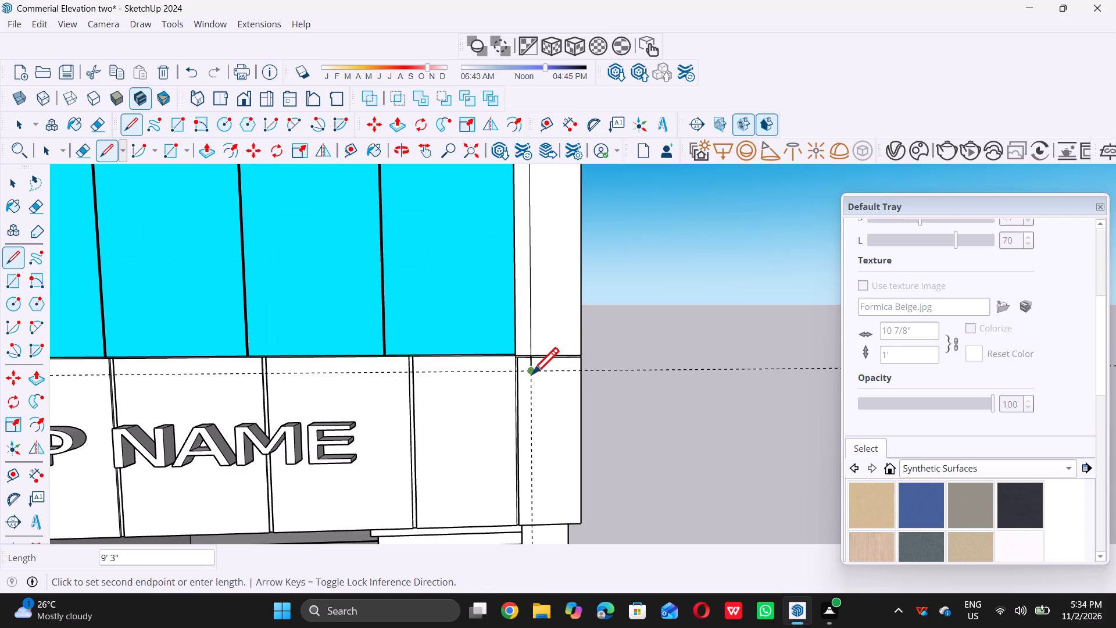
Continue the outline 17' 10" along the lower guide and up the left guide to the upper guide intersection.
scroll(534, 374, "down", 13)
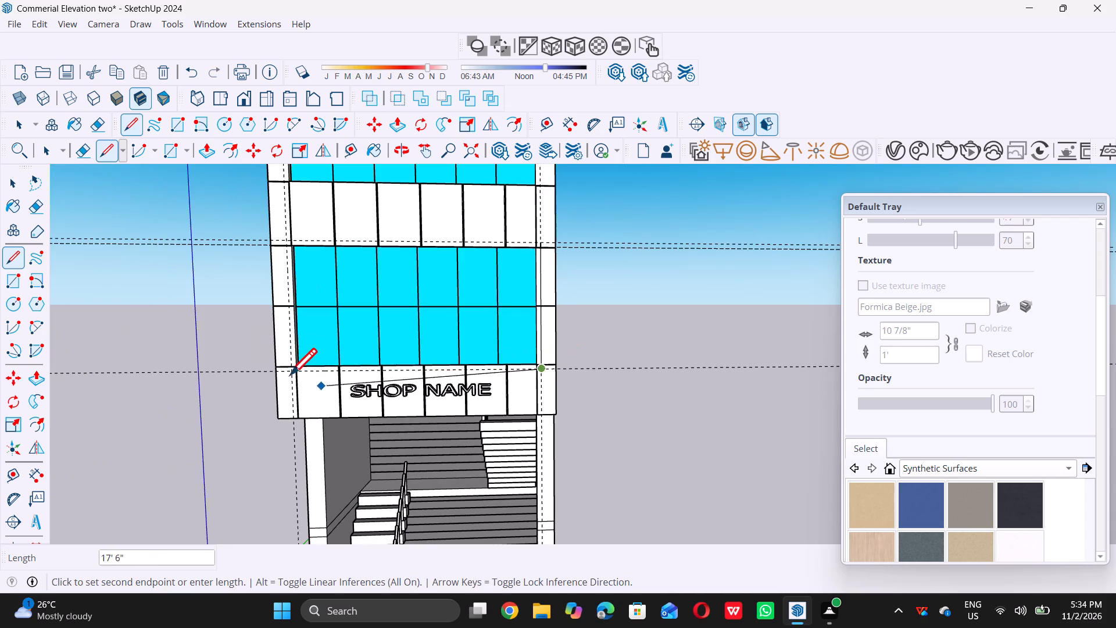
scroll(290, 371, "up", 4)
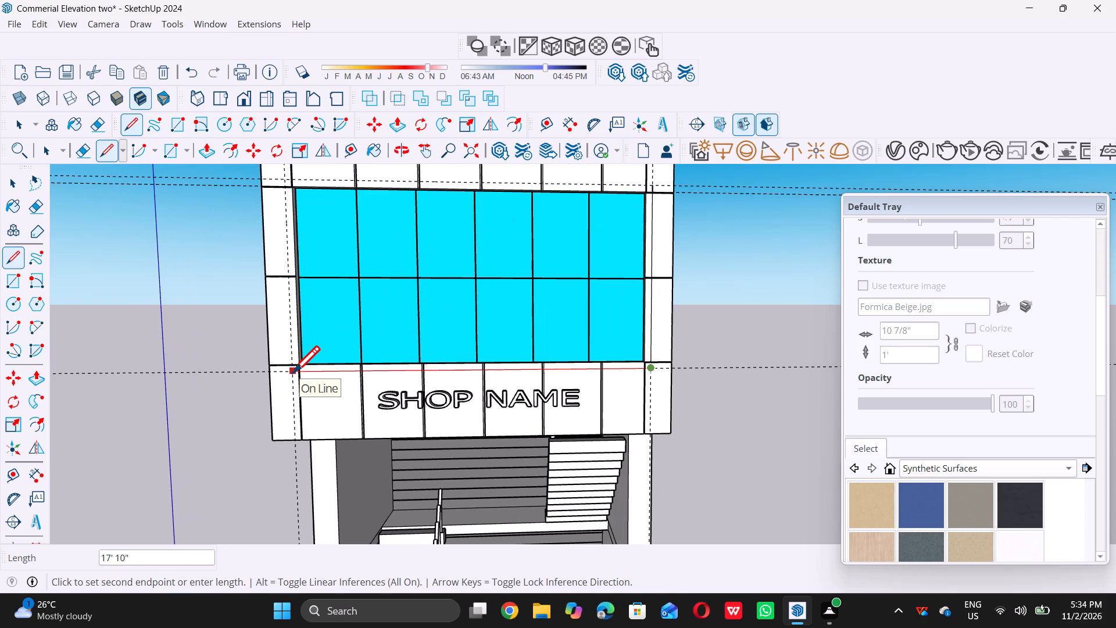
double_click(293, 372)
scroll(295, 346, "down", 6)
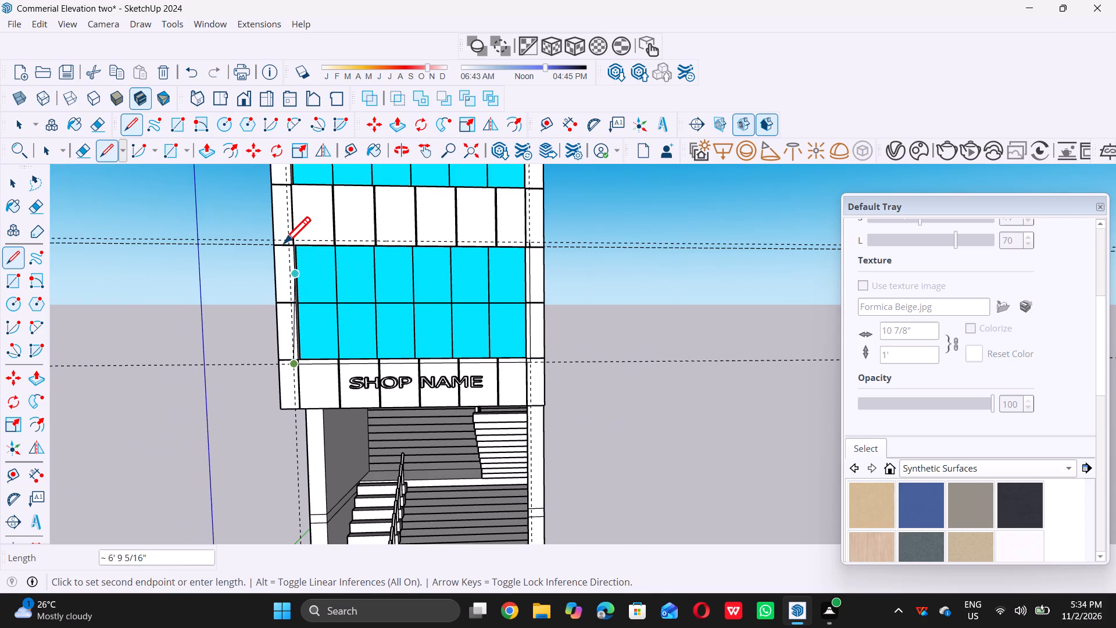
scroll(284, 242, "up", 11)
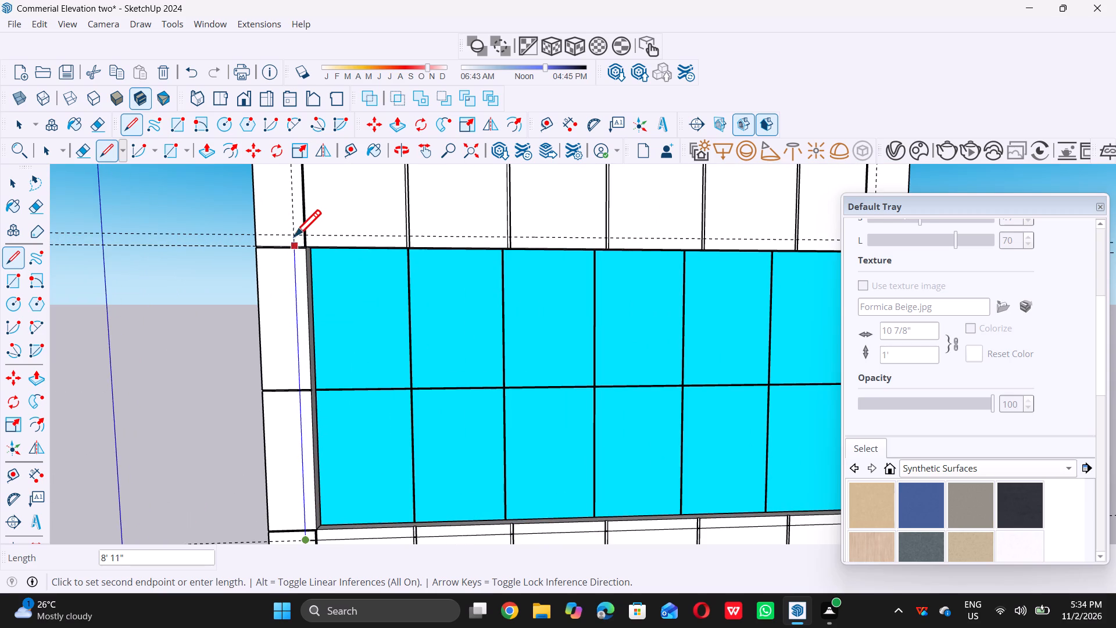
left_click(294, 233)
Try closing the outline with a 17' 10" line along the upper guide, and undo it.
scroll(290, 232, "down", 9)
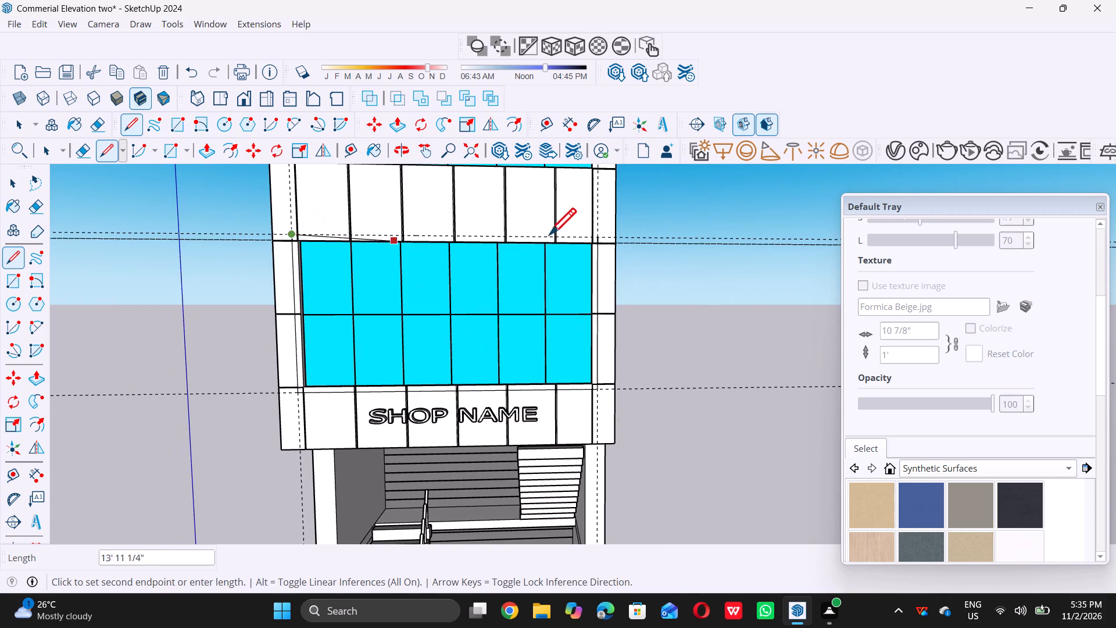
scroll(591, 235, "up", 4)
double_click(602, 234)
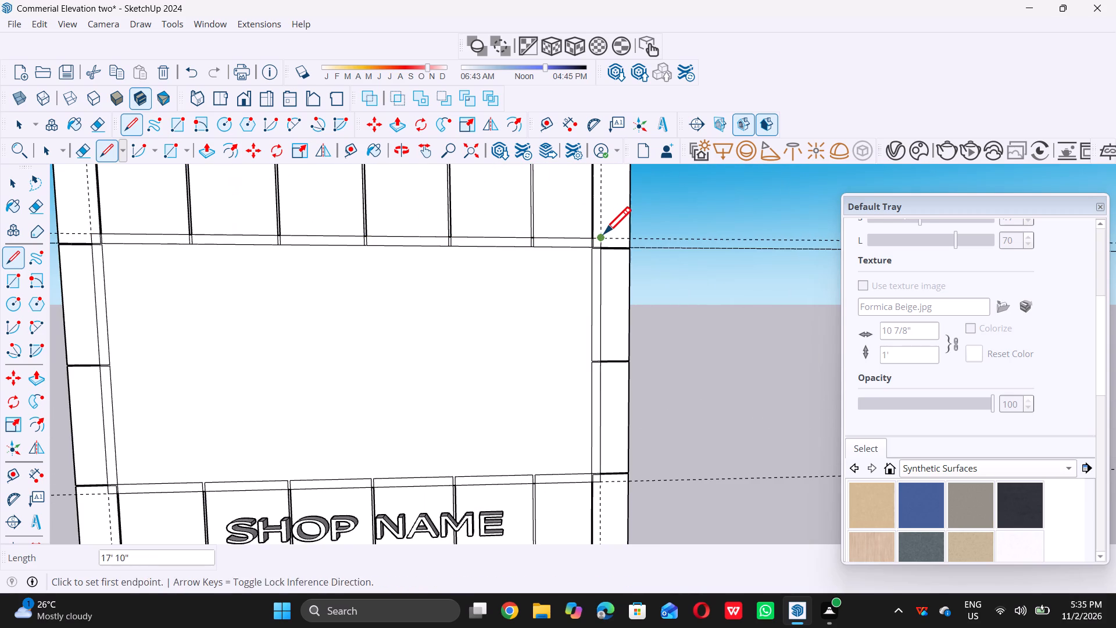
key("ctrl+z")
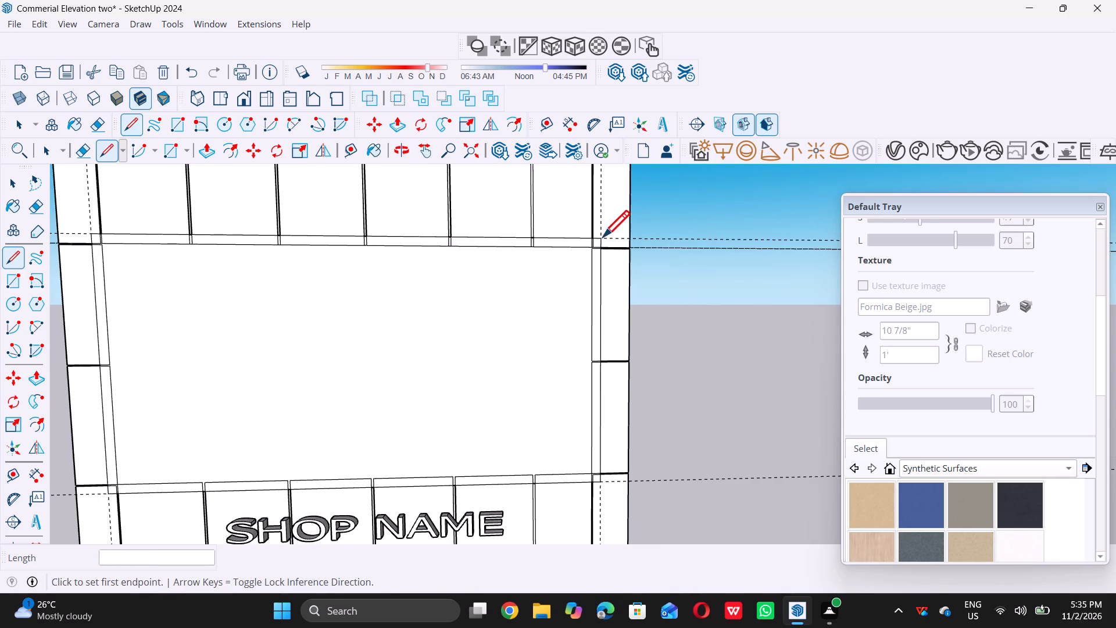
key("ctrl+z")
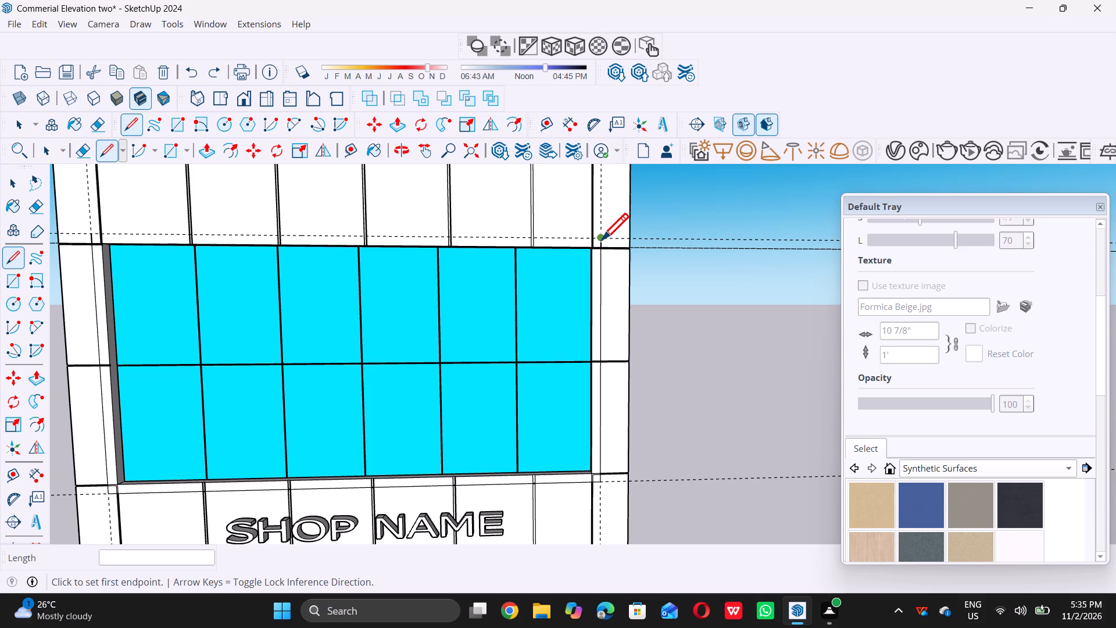
Draw a 17' 6" line along the upper guide above the lowest glazing, starting at the left line's upper endpoint.
scroll(599, 241, "down", 5)
scroll(294, 234, "up", 5)
middle_click_drag(274, 235, 351, 293)
scroll(345, 306, "up", 4)
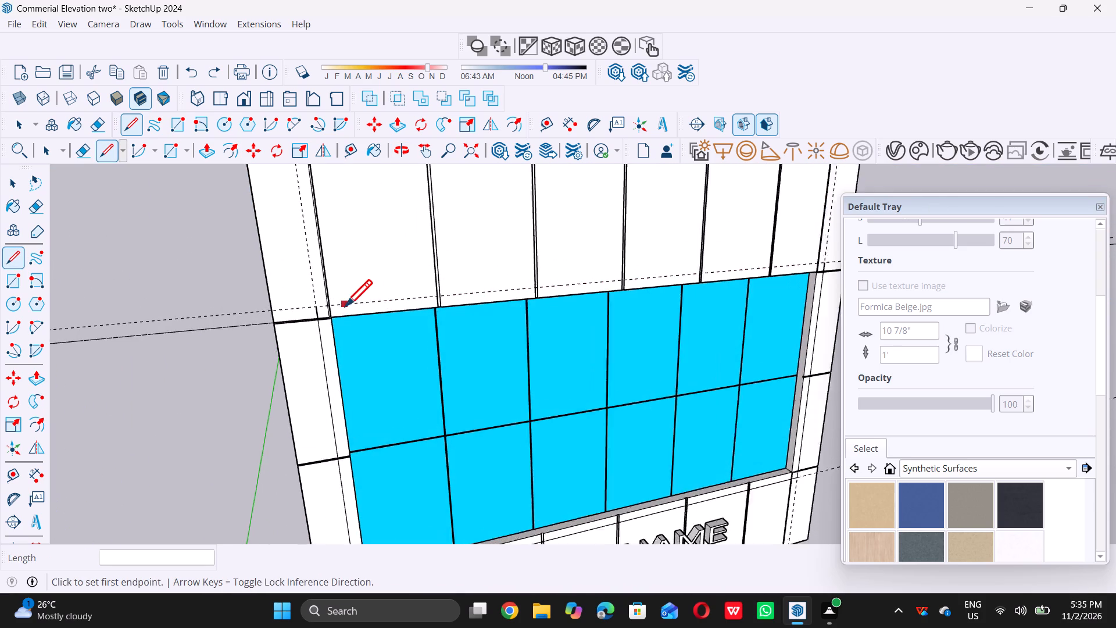
scroll(345, 306, "up", 2)
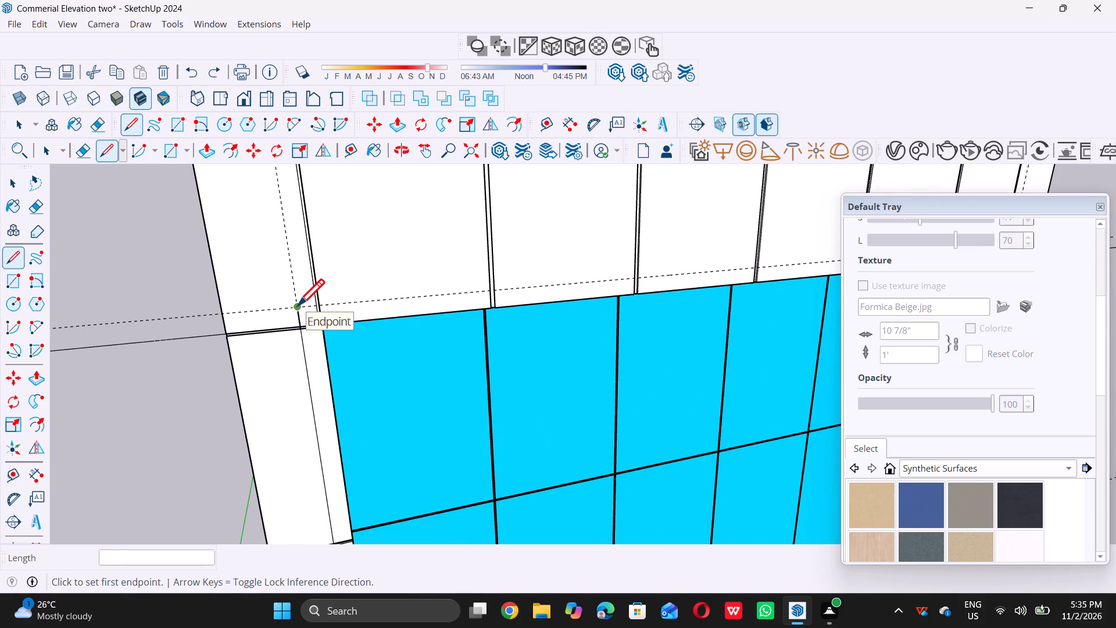
left_click(298, 305)
scroll(489, 292, "down", 7)
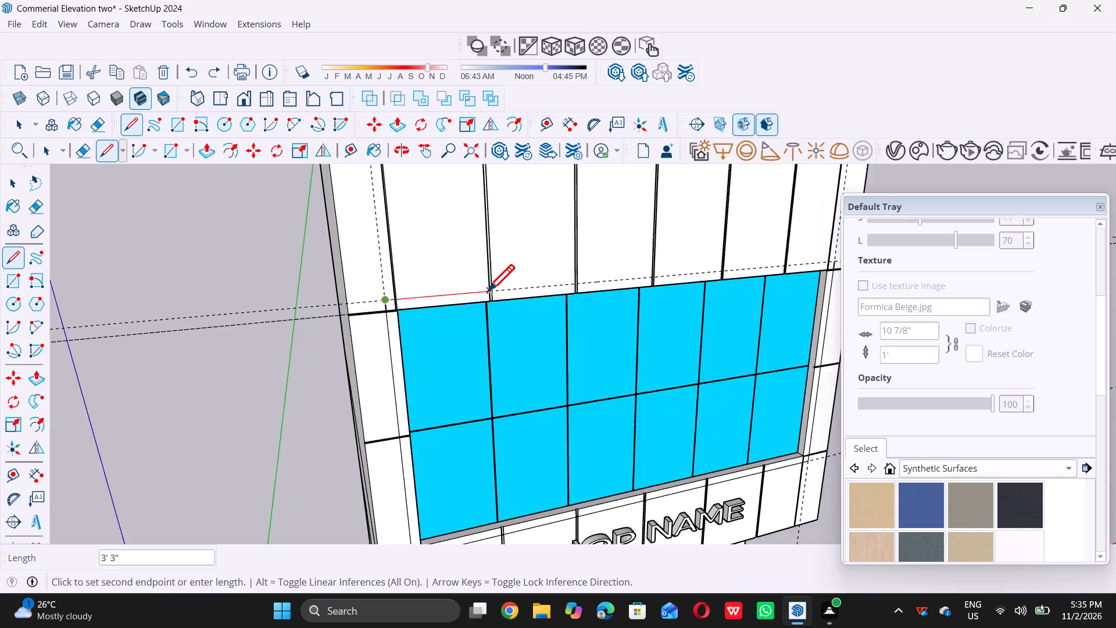
scroll(488, 291, "down", 1)
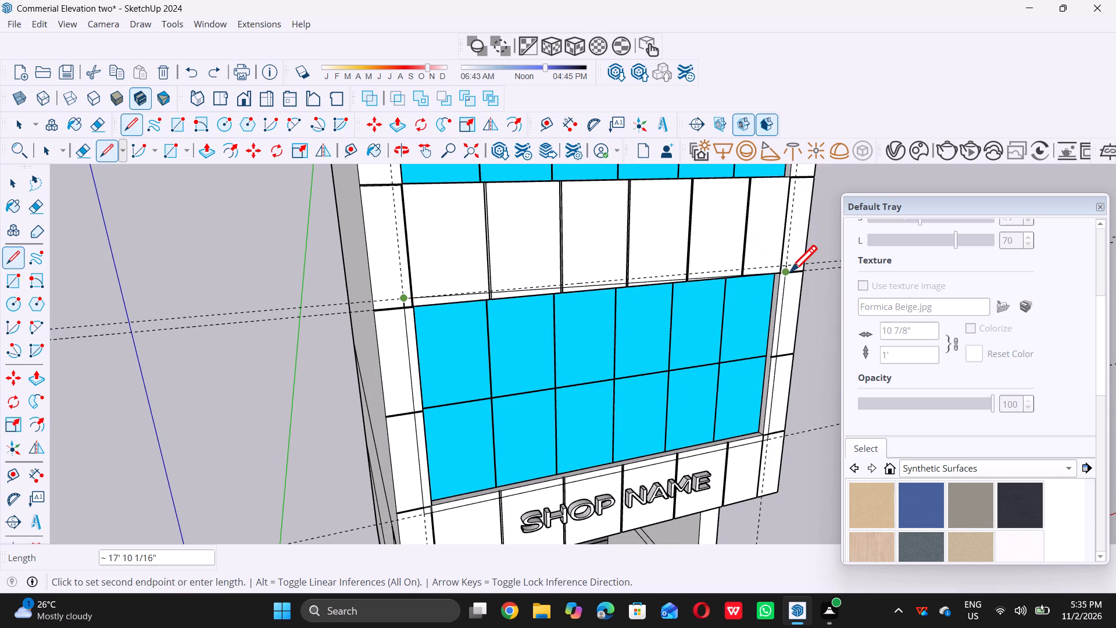
scroll(786, 265, "up", 4)
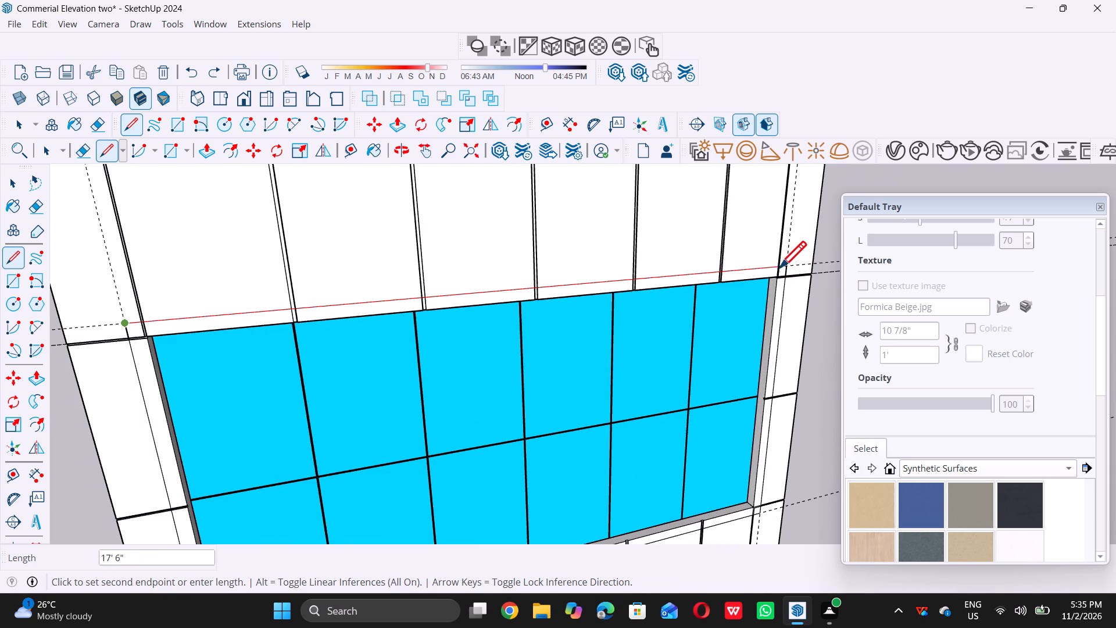
left_click(781, 267)
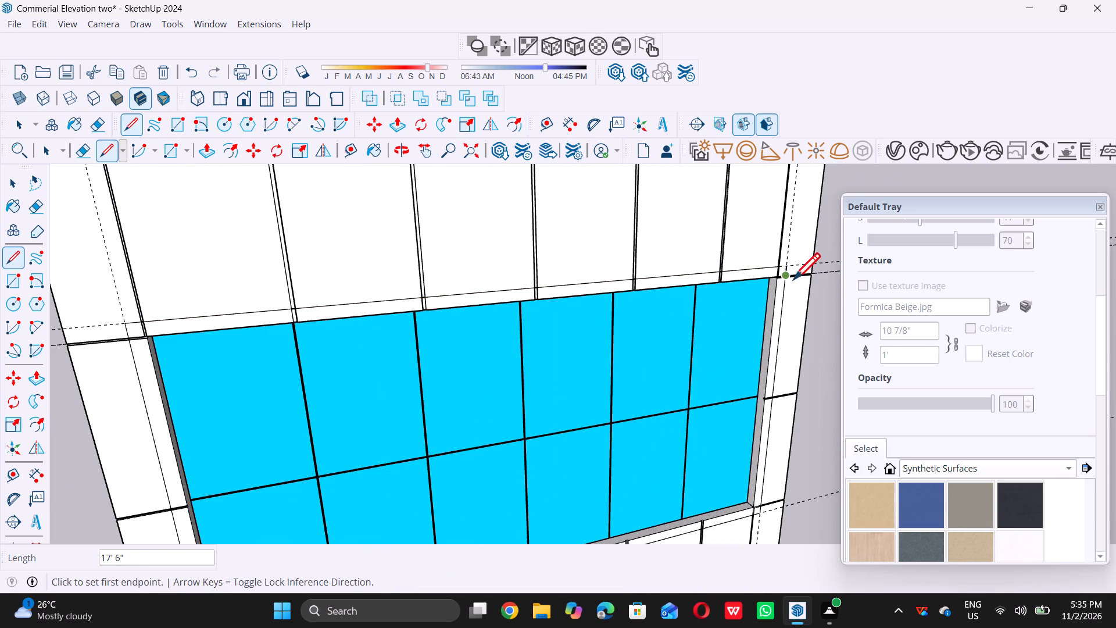
key("space")
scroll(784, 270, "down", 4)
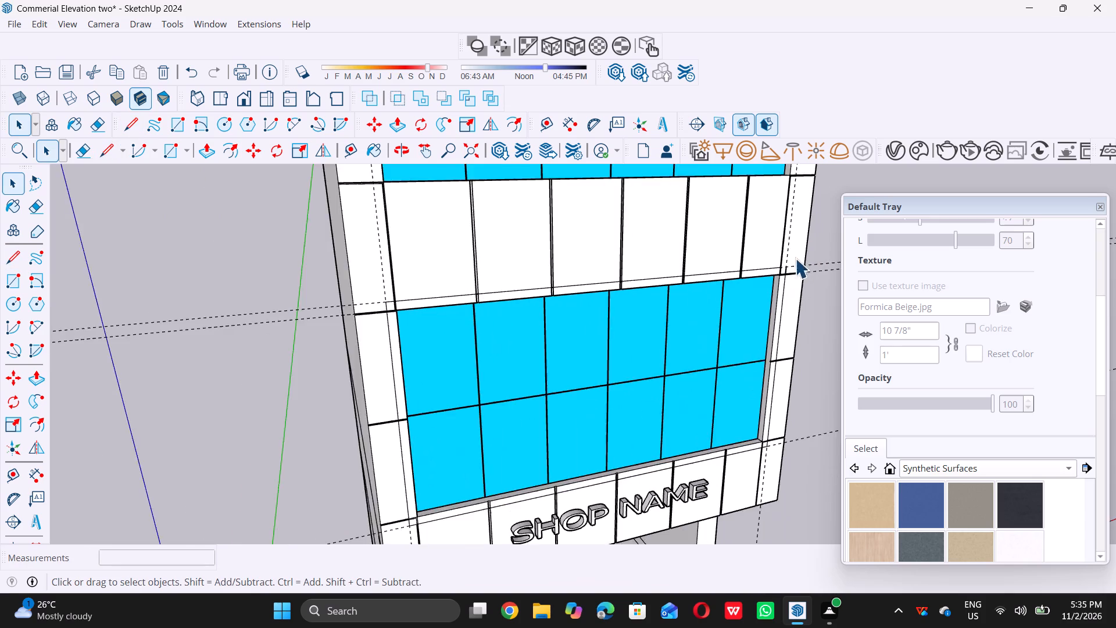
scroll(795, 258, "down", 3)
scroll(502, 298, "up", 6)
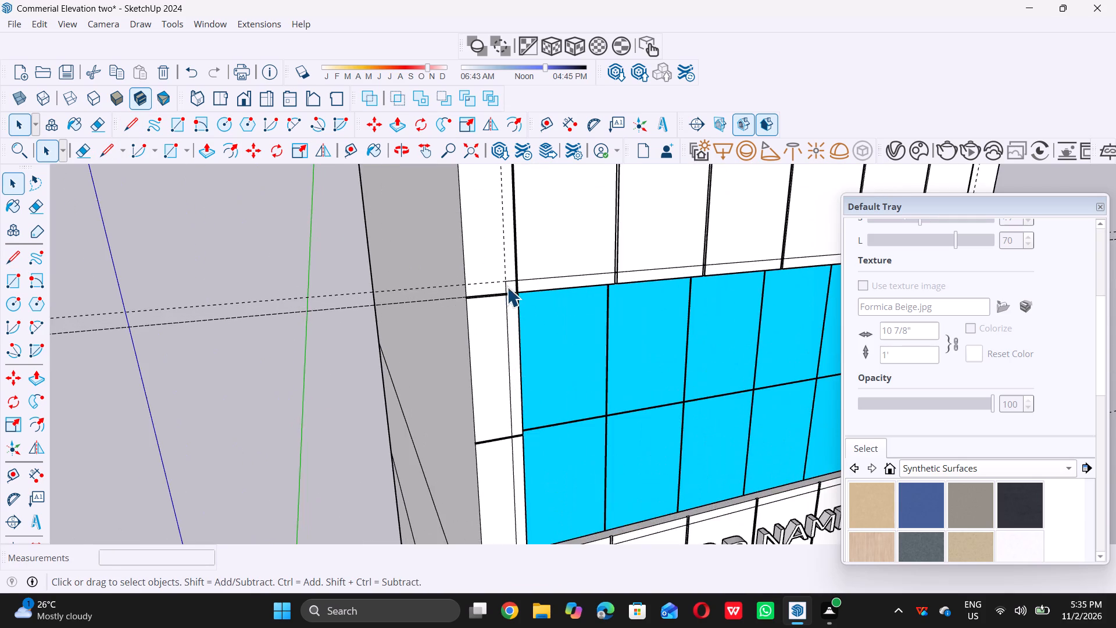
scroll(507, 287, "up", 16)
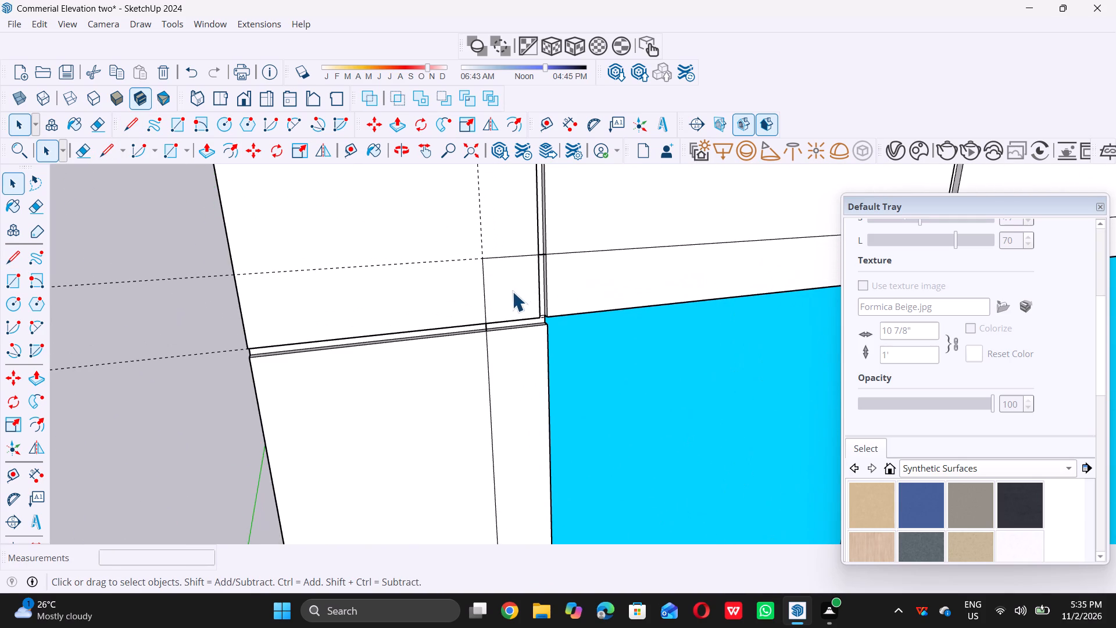
Push/Pull the small border face at the glazing's upper-left corner outward 1".
scroll(498, 299, "down", 6)
middle_click_drag(484, 324, 525, 345)
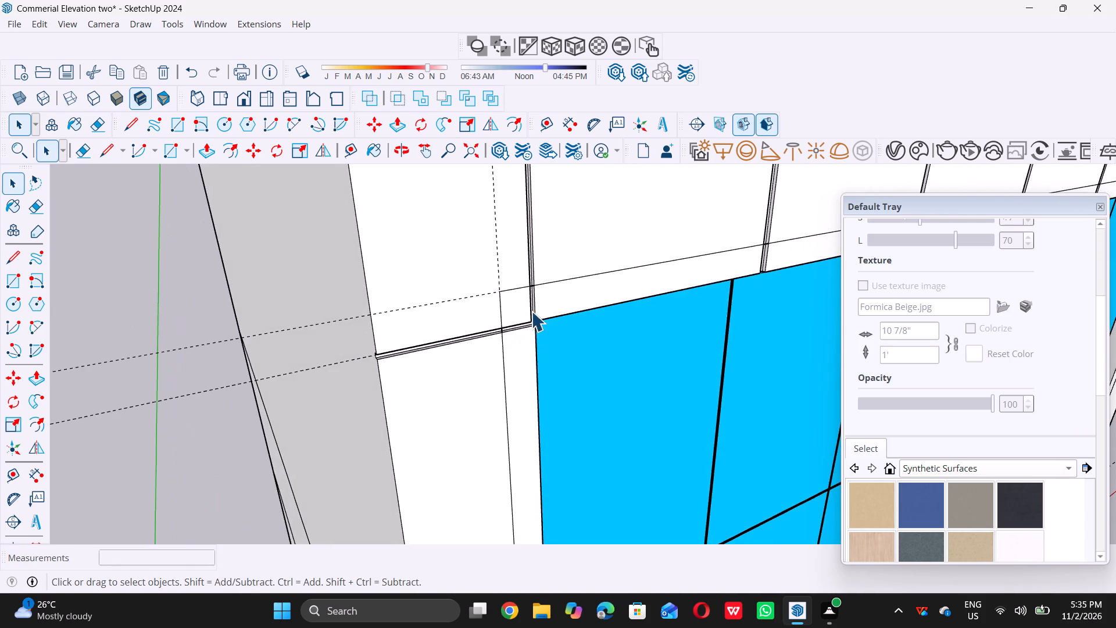
scroll(531, 310, "up", 9)
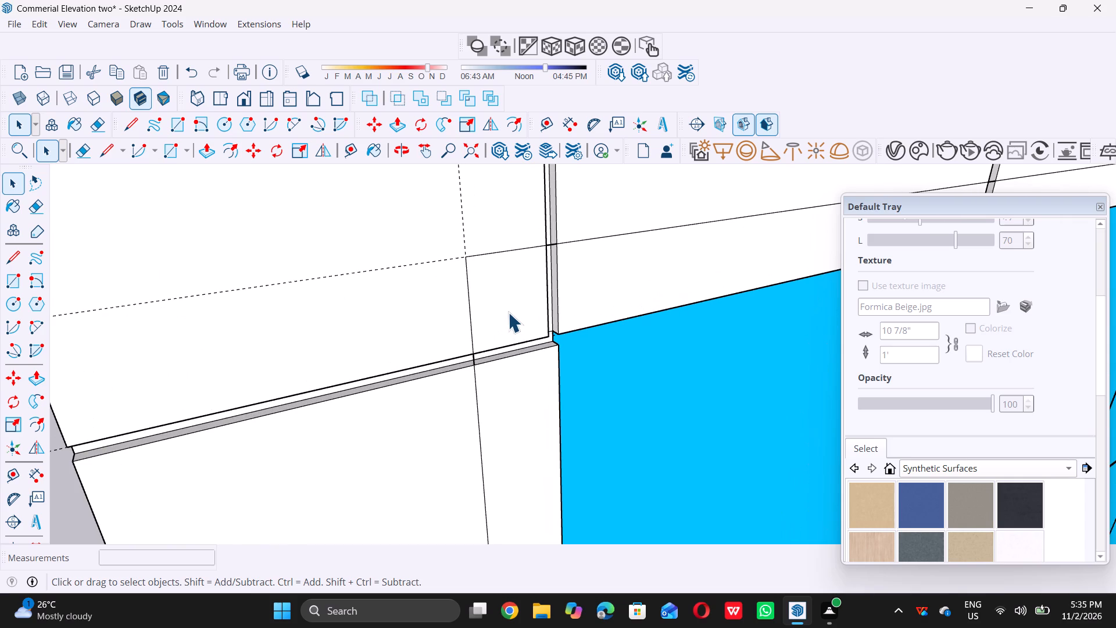
left_click(507, 311)
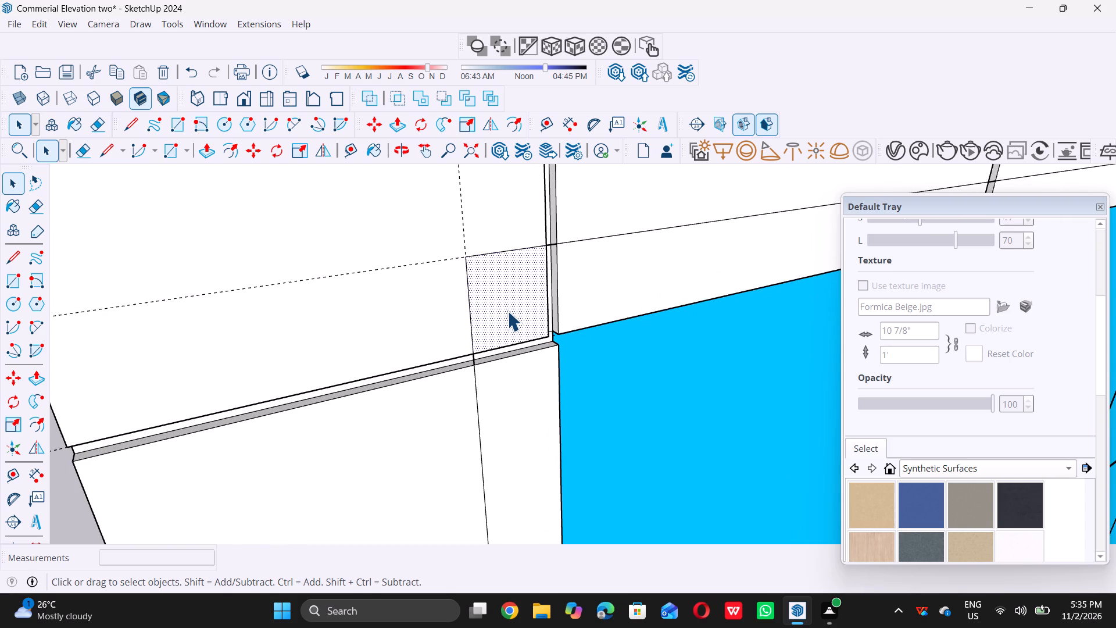
key("p")
double_click(509, 311)
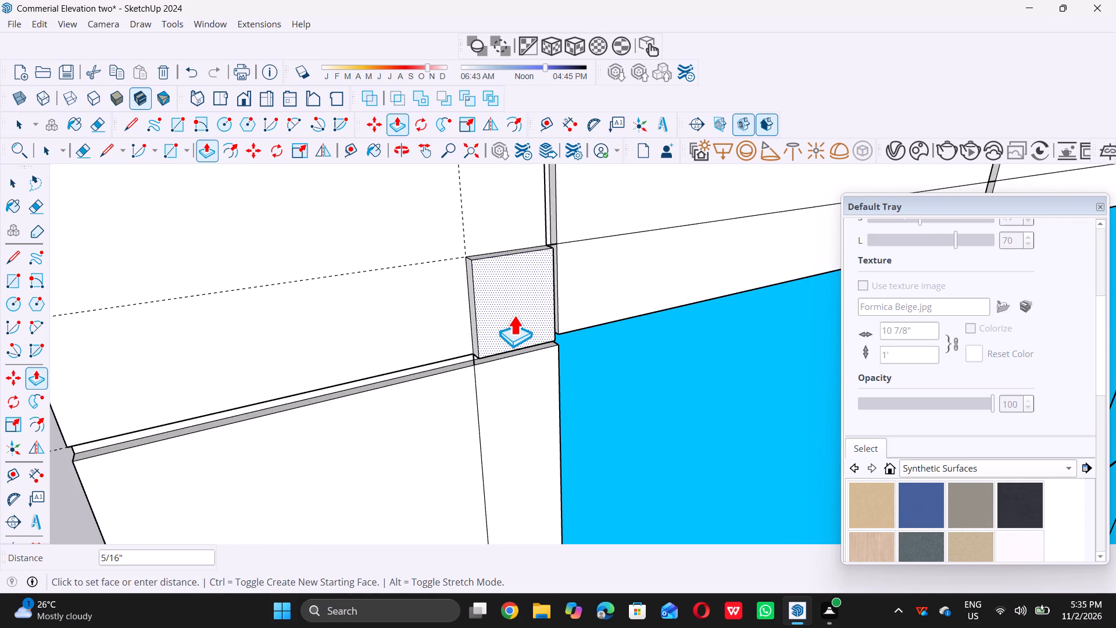
key("1")
key("shift+quotedbl")
key("Return")
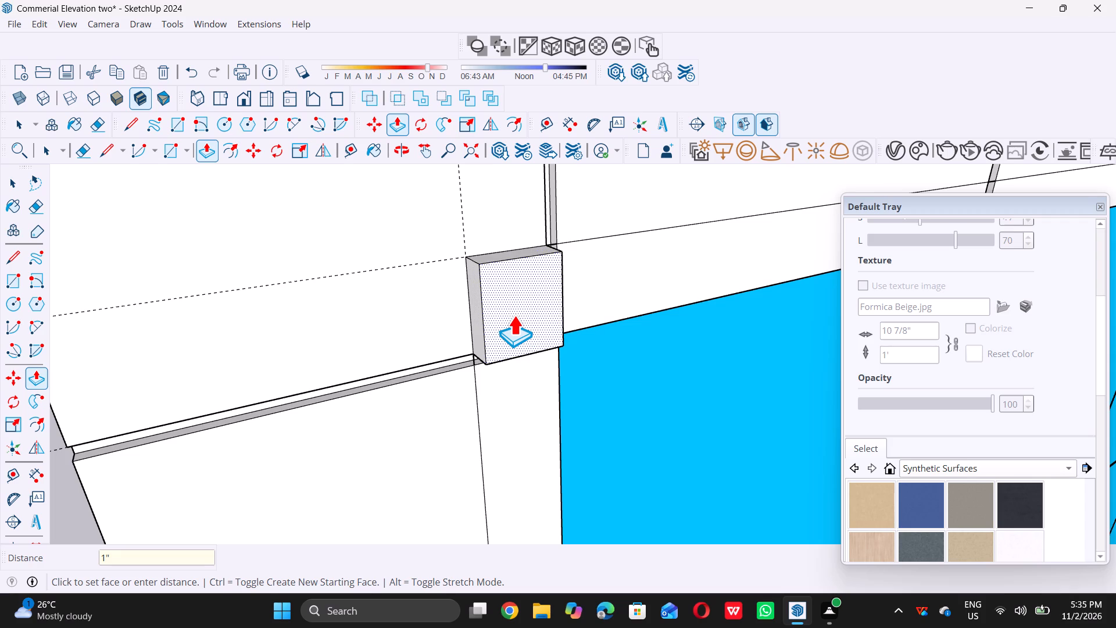
scroll(513, 309, "down", 4)
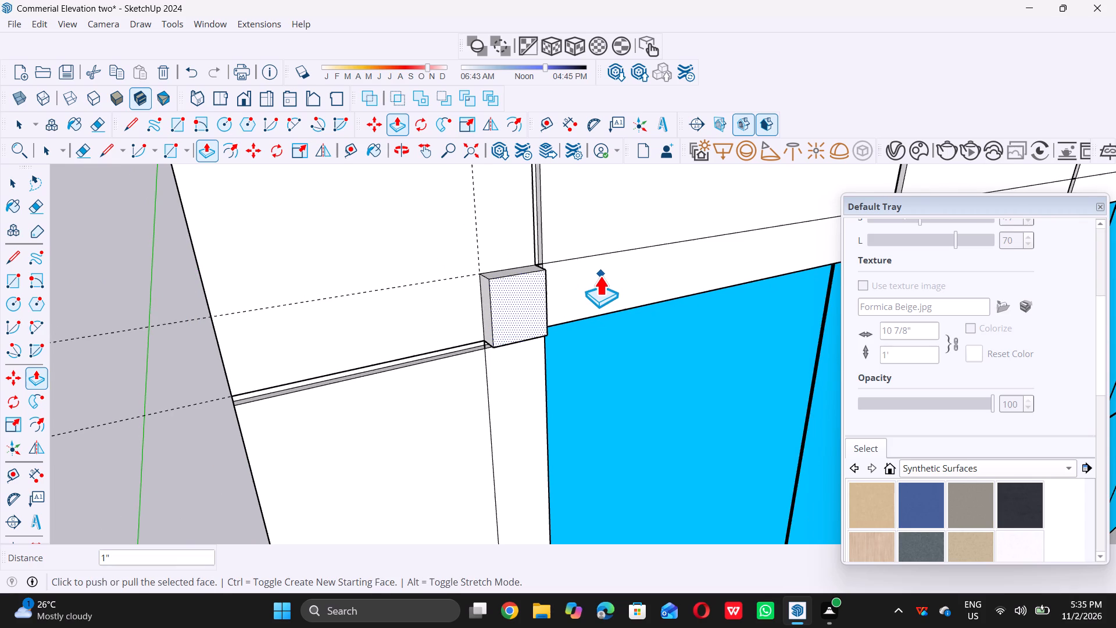
key("space")
Push/Pull the first border strip above the glazing outward, using the adjoining edge of the raised corner block as reference.
scroll(563, 272, "down", 10)
middle_click_drag(520, 275, 505, 283)
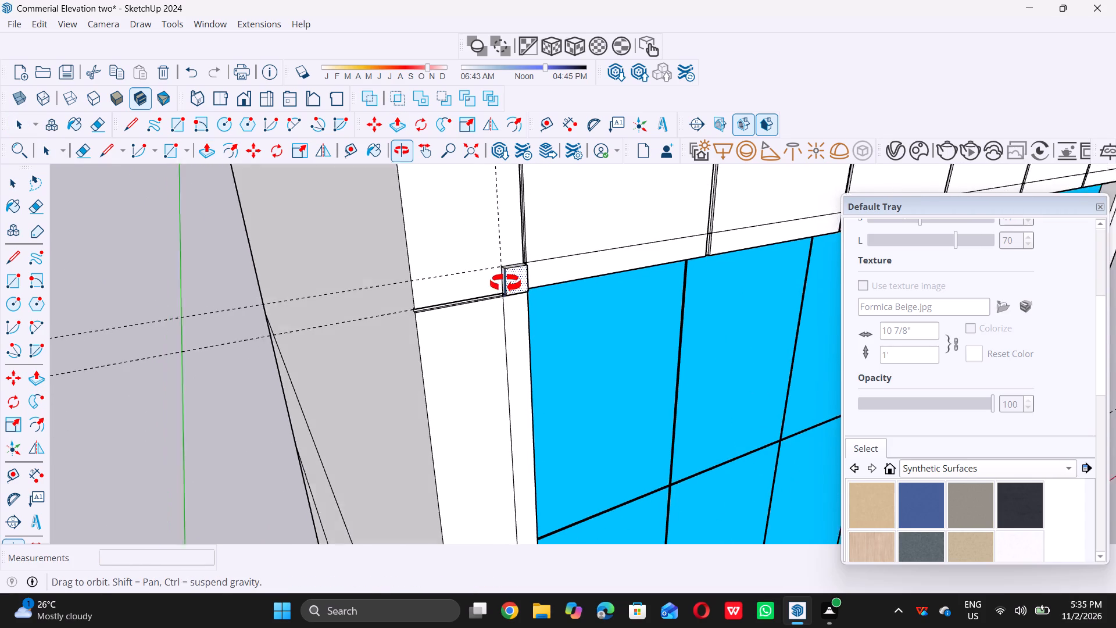
middle_click_drag(505, 283, 503, 284)
scroll(524, 275, "up", 4)
double_click(546, 269)
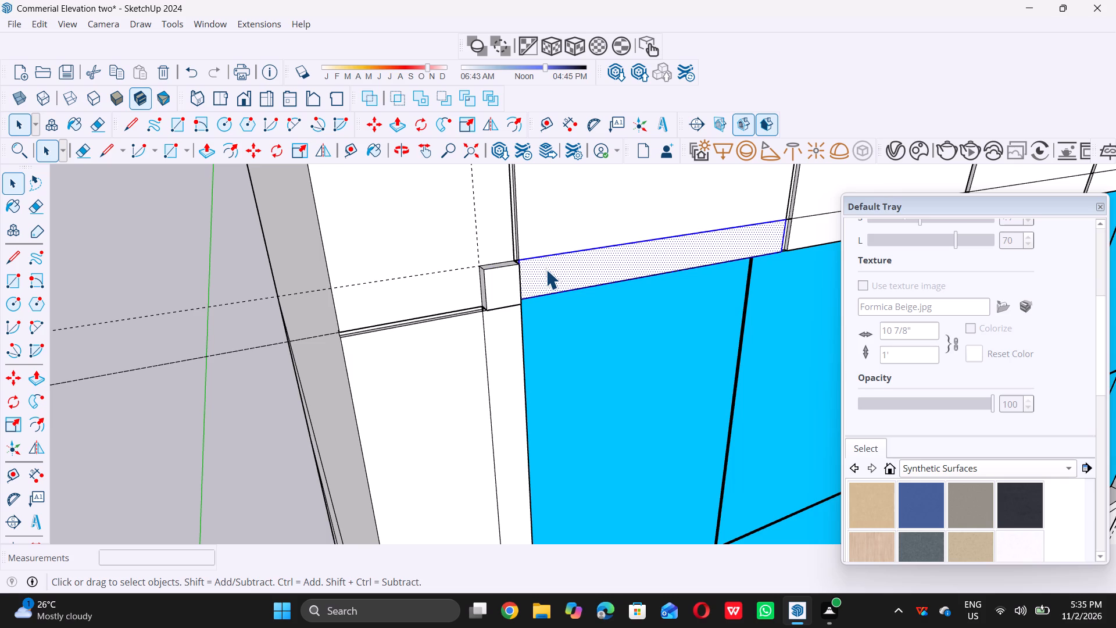
key("p")
double_click(547, 267)
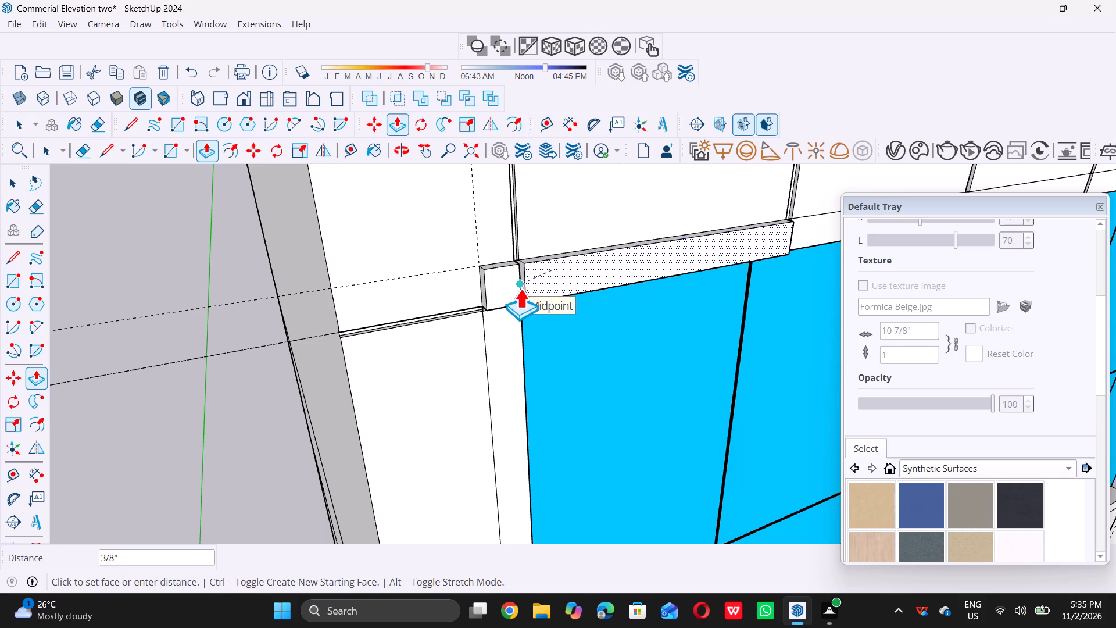
left_click(520, 288)
key("space")
Draw a short line across the horizontal groove's ledge below the corner block, starting where the left border line meets it.
scroll(427, 292, "down", 9)
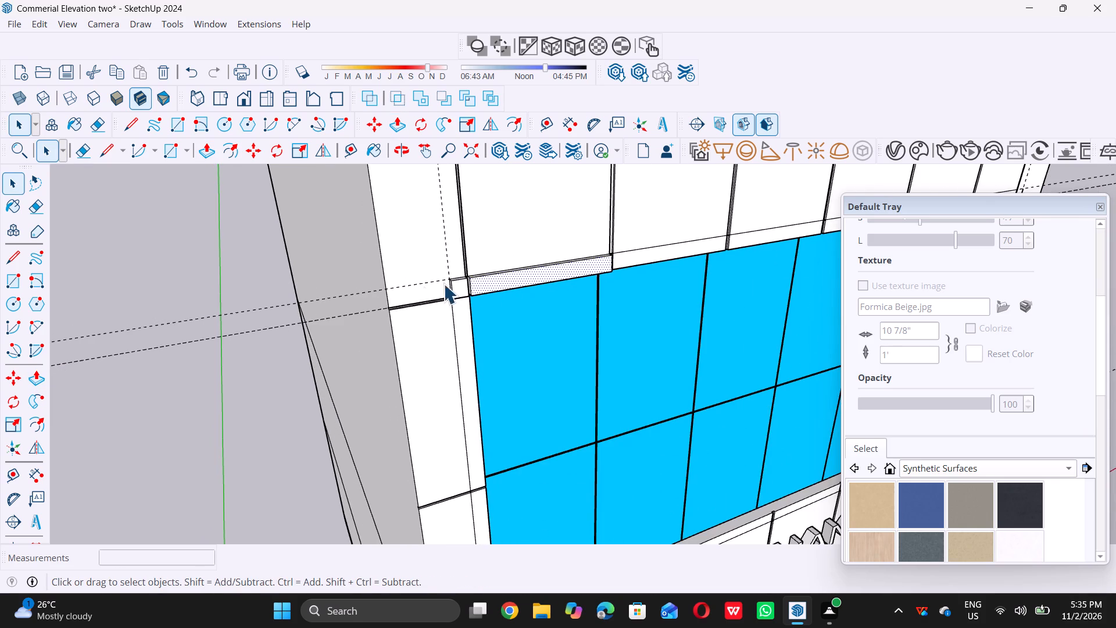
scroll(637, 248, "up", 5)
scroll(389, 302, "down", 2)
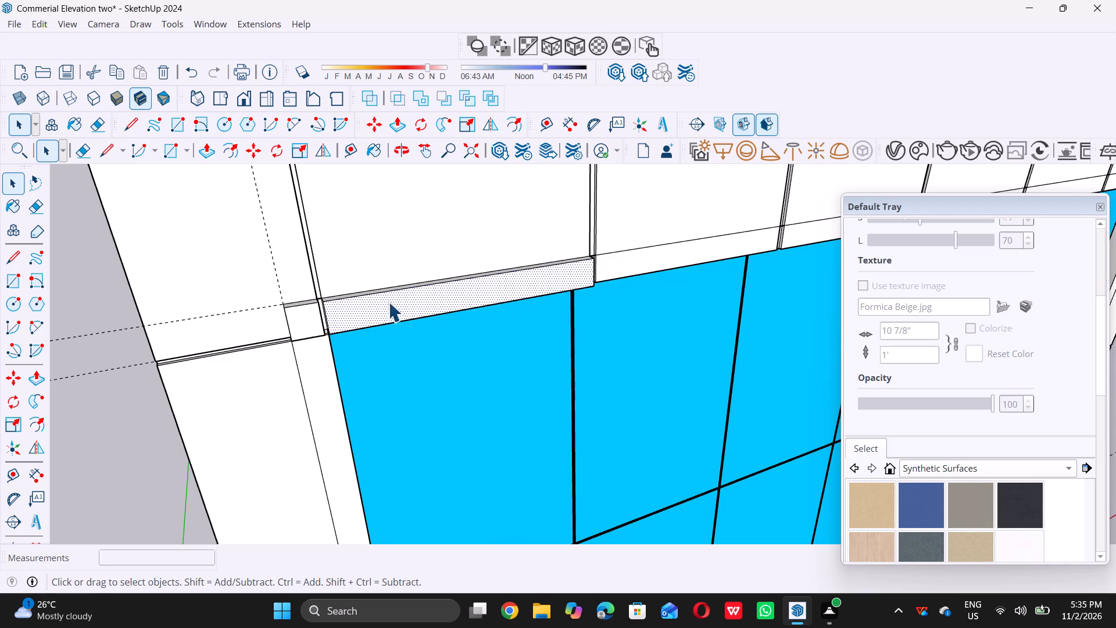
scroll(388, 302, "down", 5)
middle_click_drag(356, 348, 368, 266)
scroll(361, 290, "down", 4)
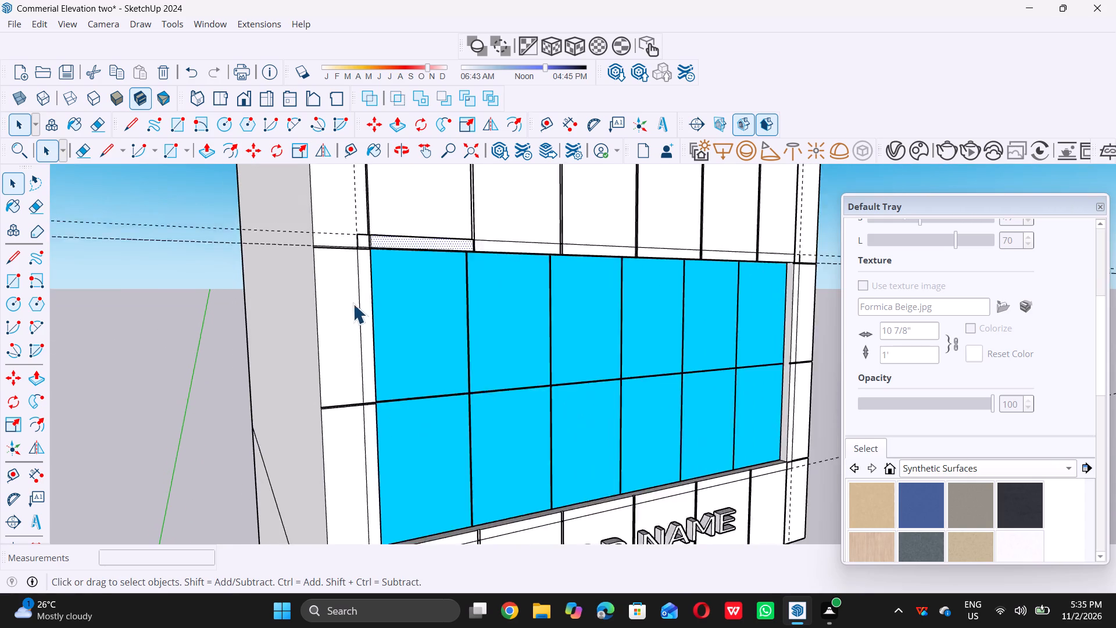
scroll(353, 304, "down", 15)
middle_click_drag(302, 334, 349, 357)
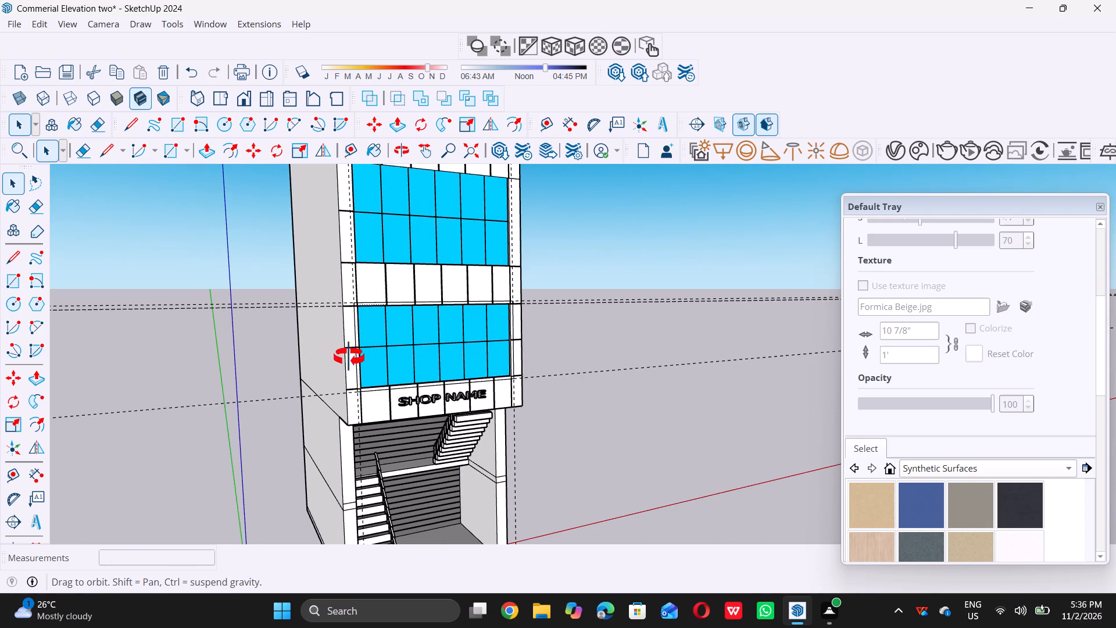
middle_click_drag(349, 357, 376, 377)
scroll(387, 356, "up", 10)
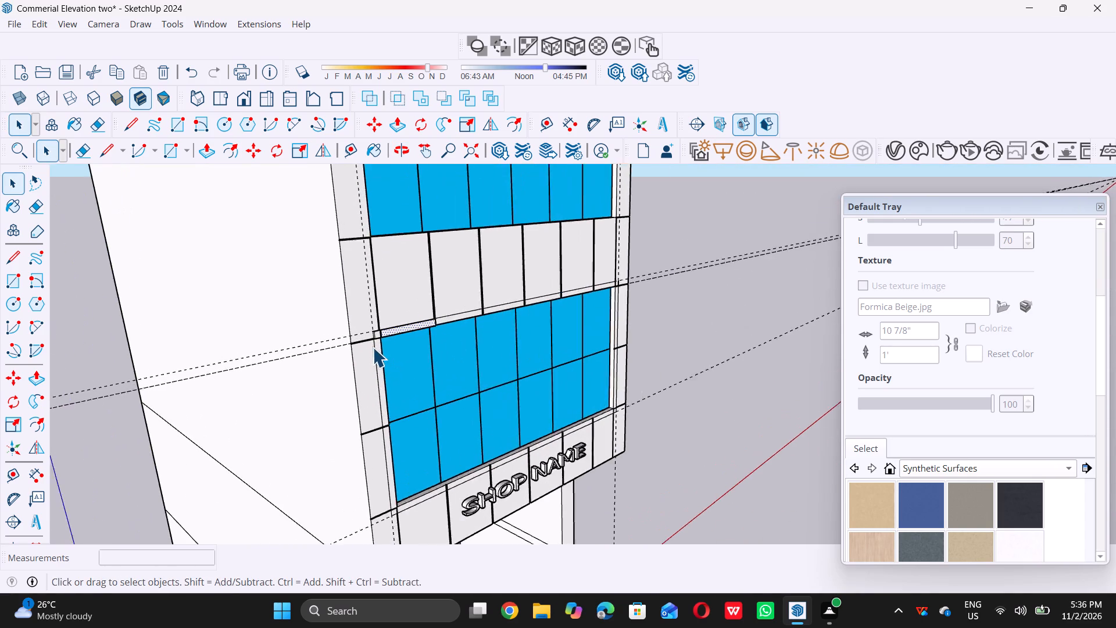
scroll(373, 347, "up", 19)
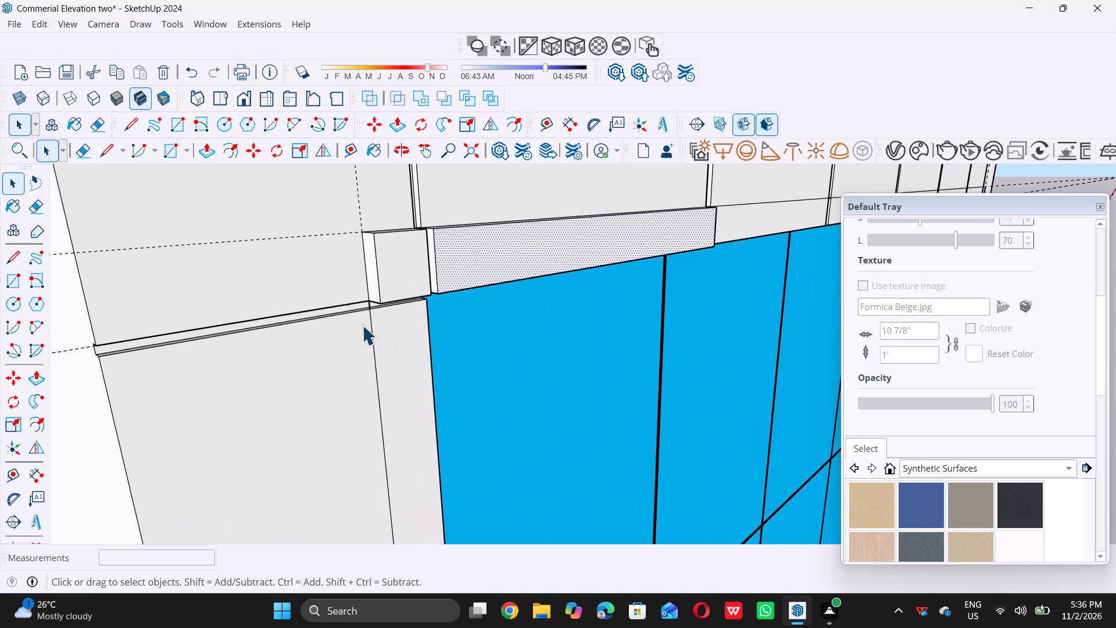
scroll(360, 325, "up", 11)
scroll(369, 270, "up", 20)
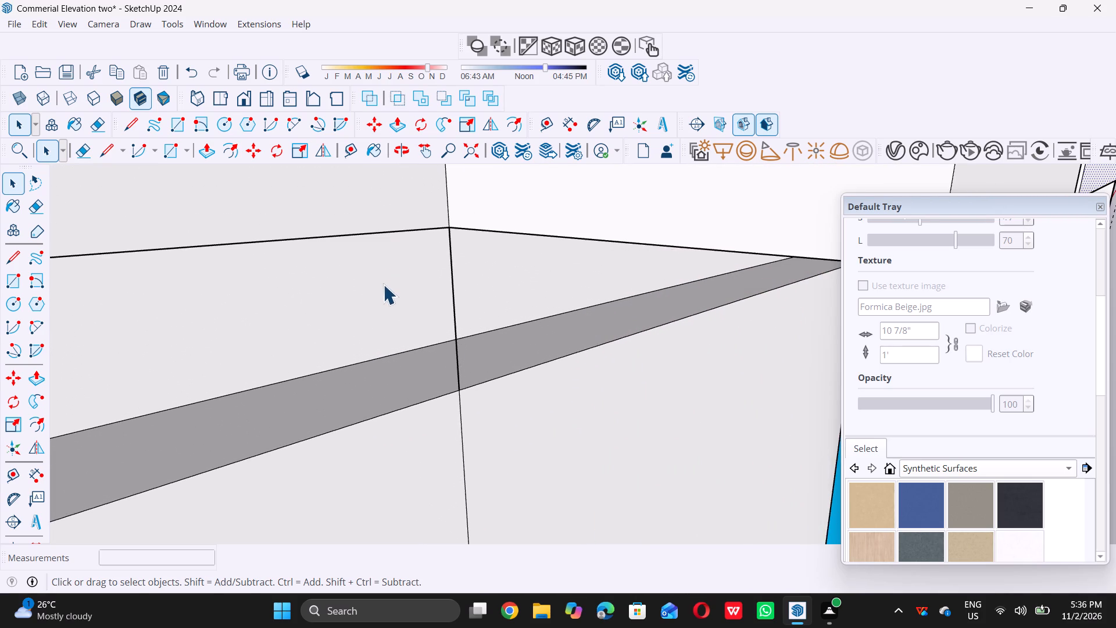
key("l")
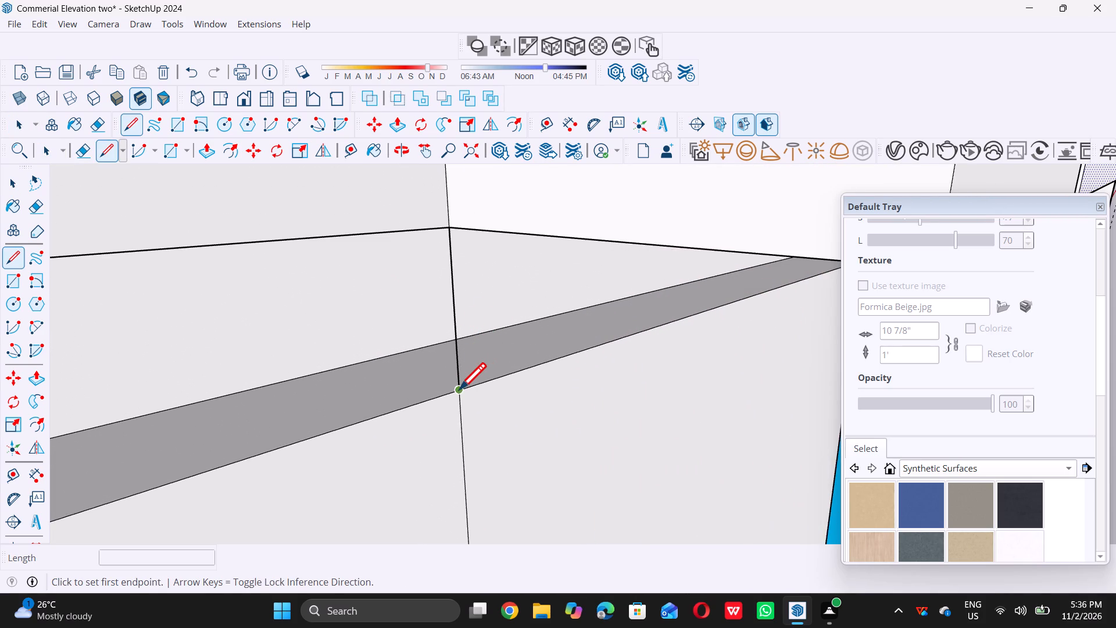
triple_click(459, 389)
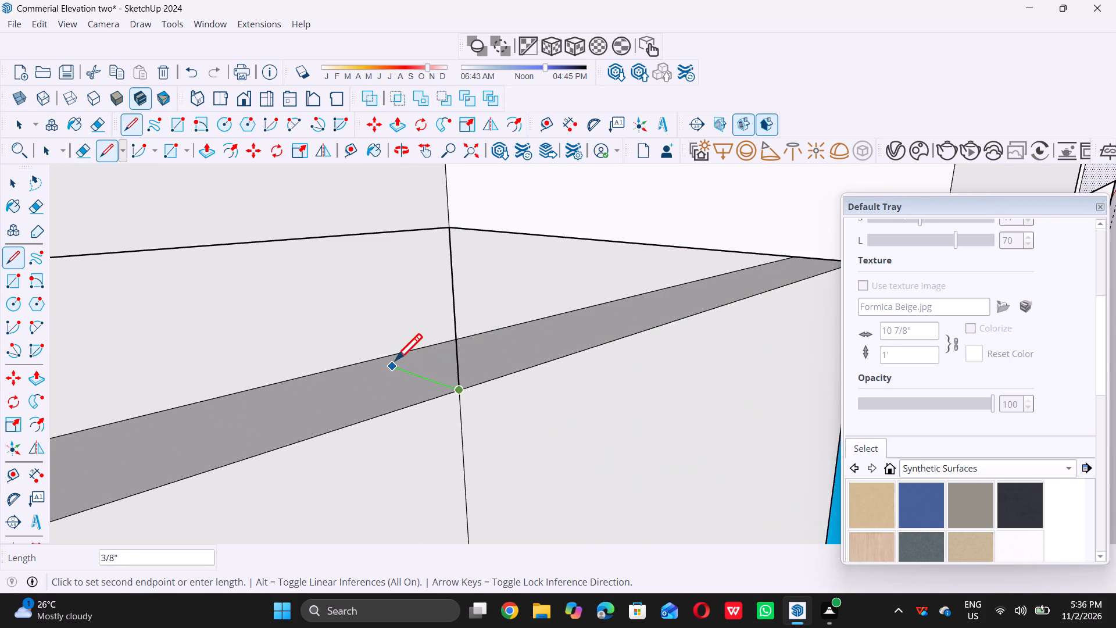
double_click(373, 361)
scroll(374, 371, "down", 3)
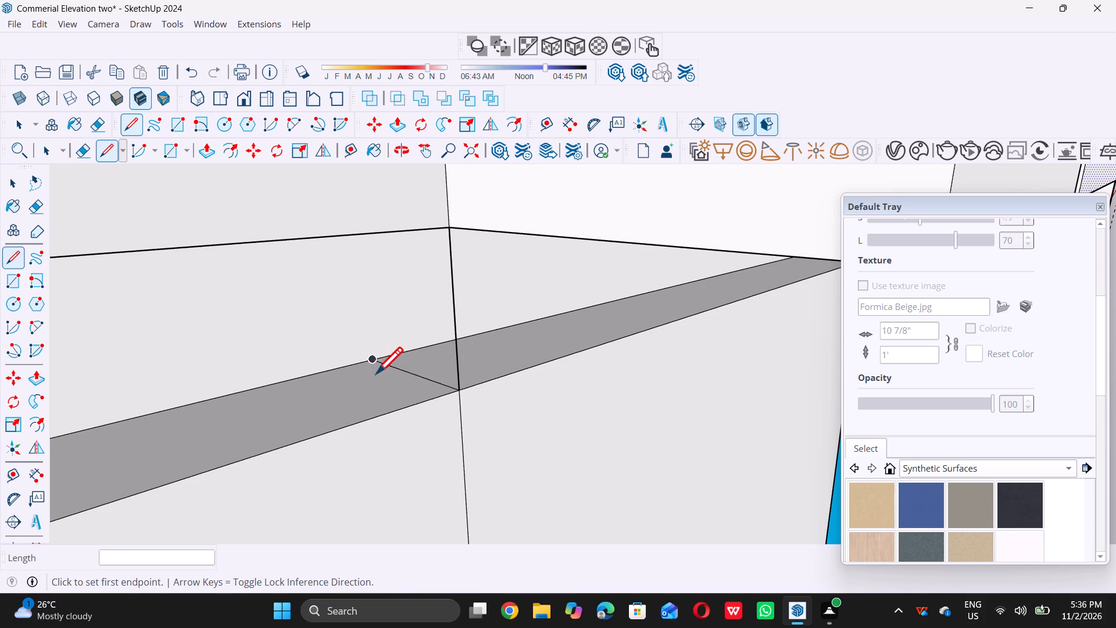
scroll(376, 373, "down", 2)
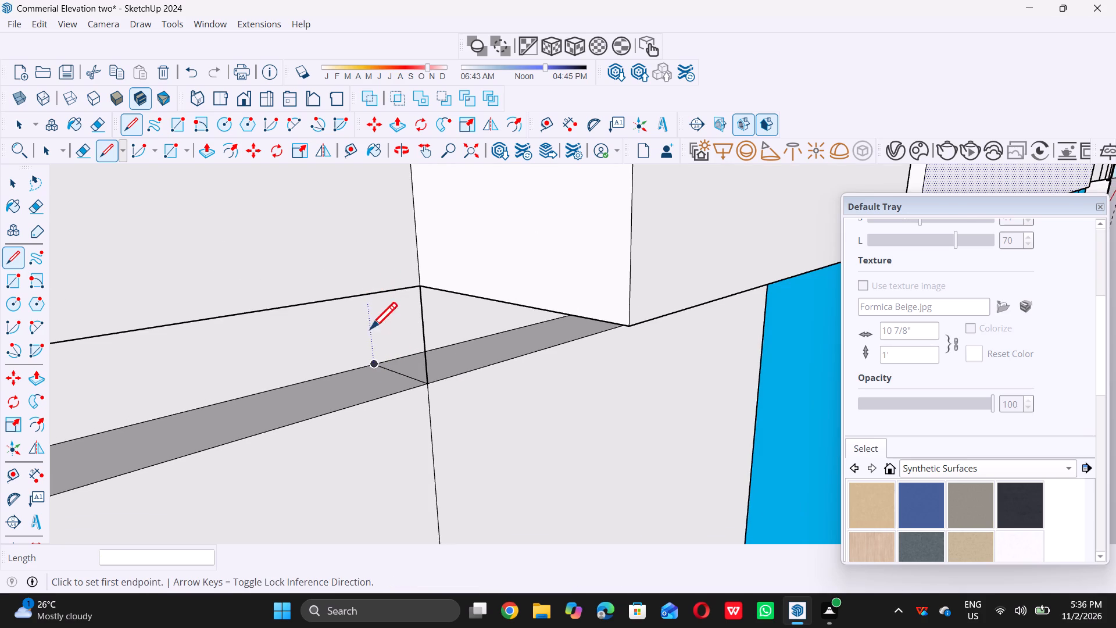
scroll(380, 354, "down", 4)
key("space")
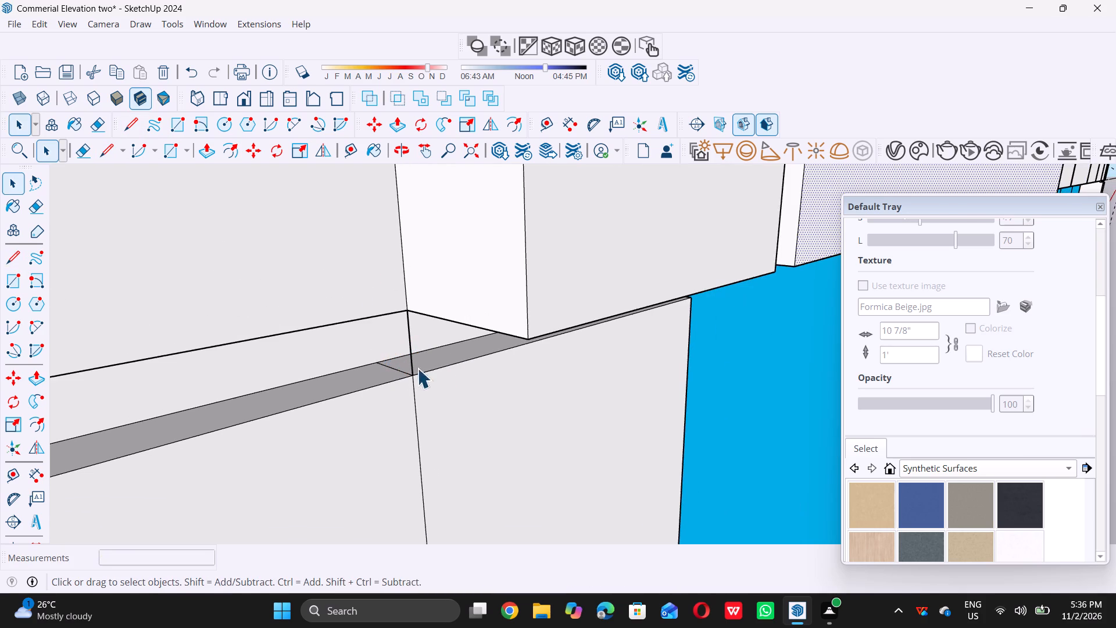
Push/Pull the groove ledge inside the border up to the underside of the corner block to fill the groove.
scroll(439, 348, "up", 5)
left_click(445, 358)
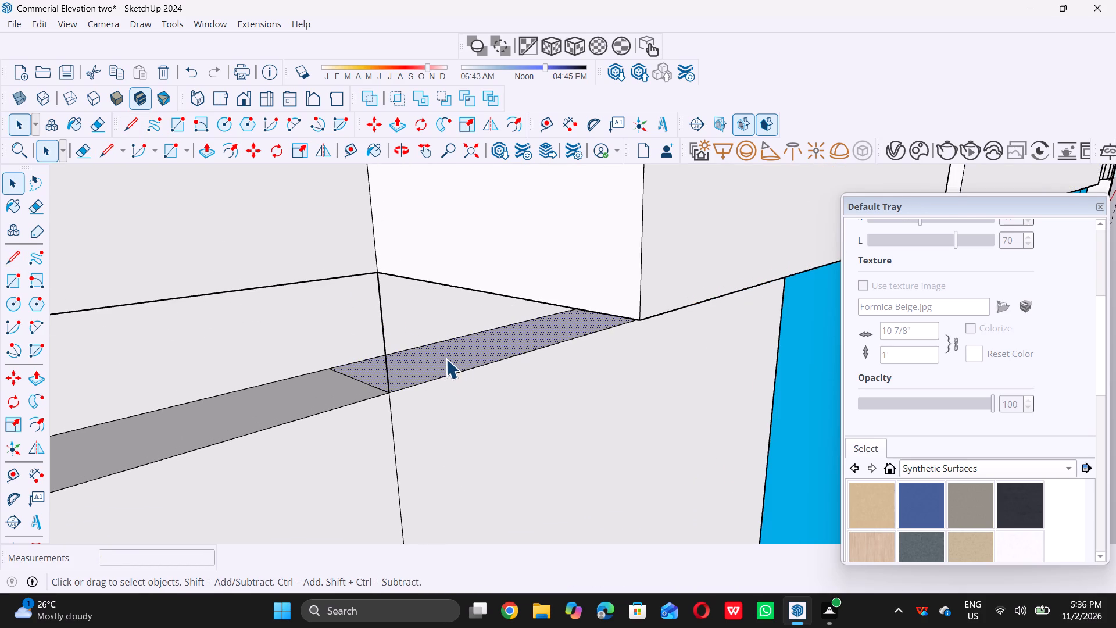
key("p")
double_click(448, 358)
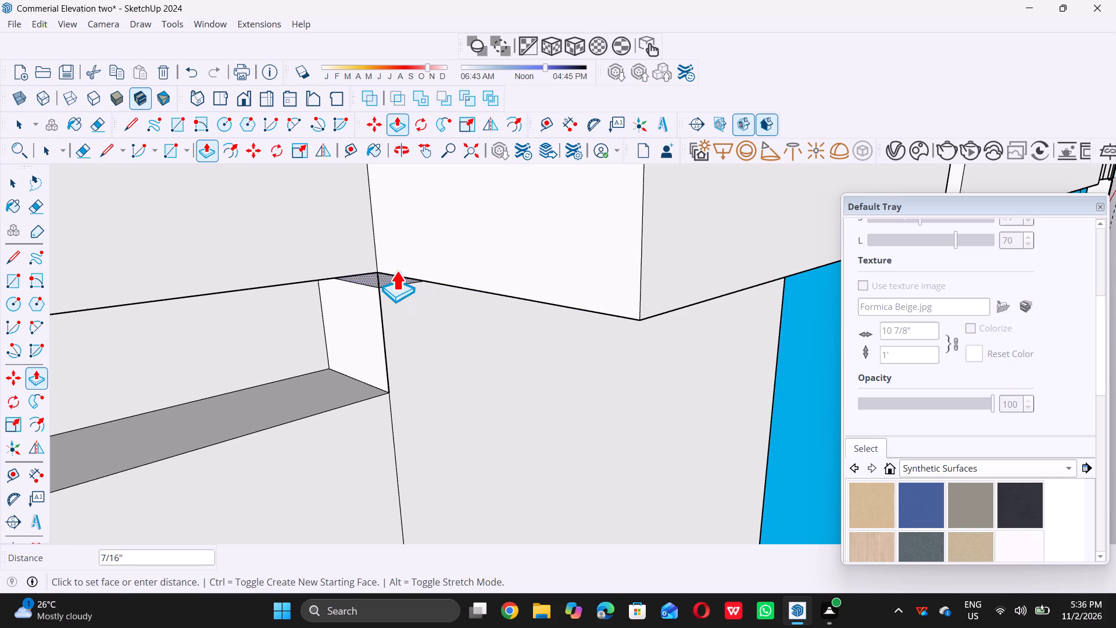
double_click(366, 242)
key("space")
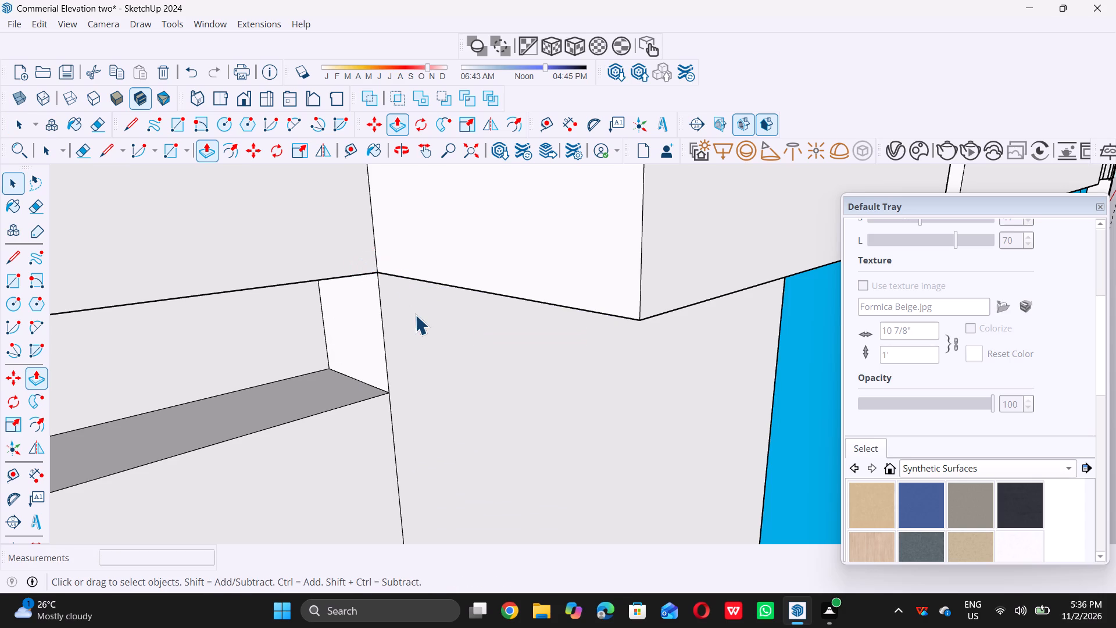
Push/Pull the upper section of the left vertical border strip outward 1", level with the corner block above it.
scroll(415, 321, "down", 20)
scroll(415, 321, "down", 14)
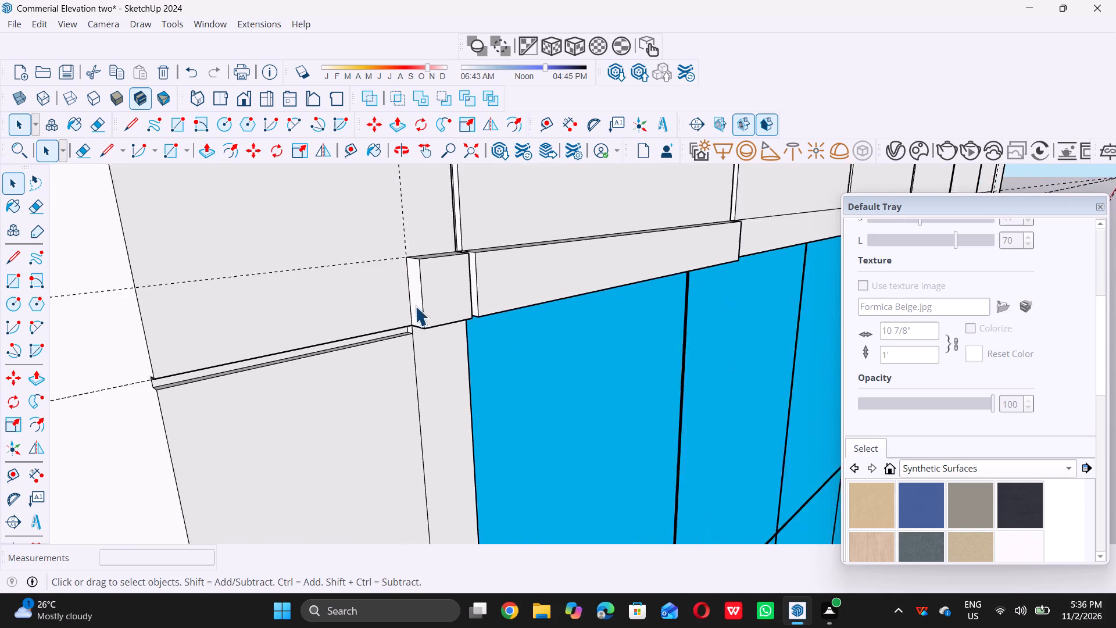
scroll(415, 306, "down", 3)
scroll(431, 337, "up", 5)
left_click(430, 333)
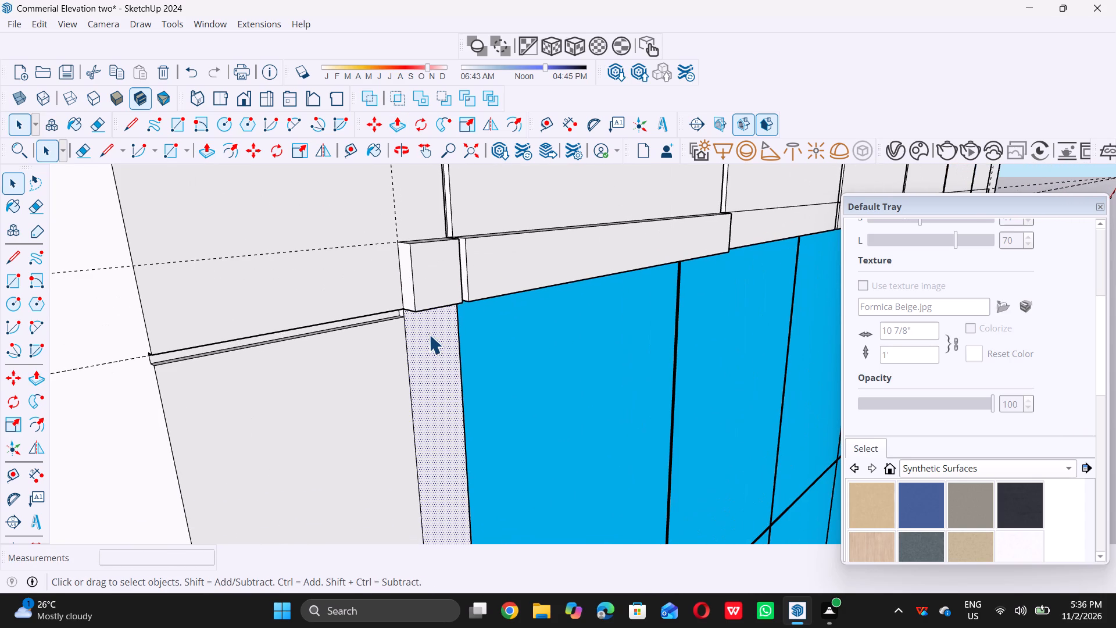
key("p")
double_click(430, 334)
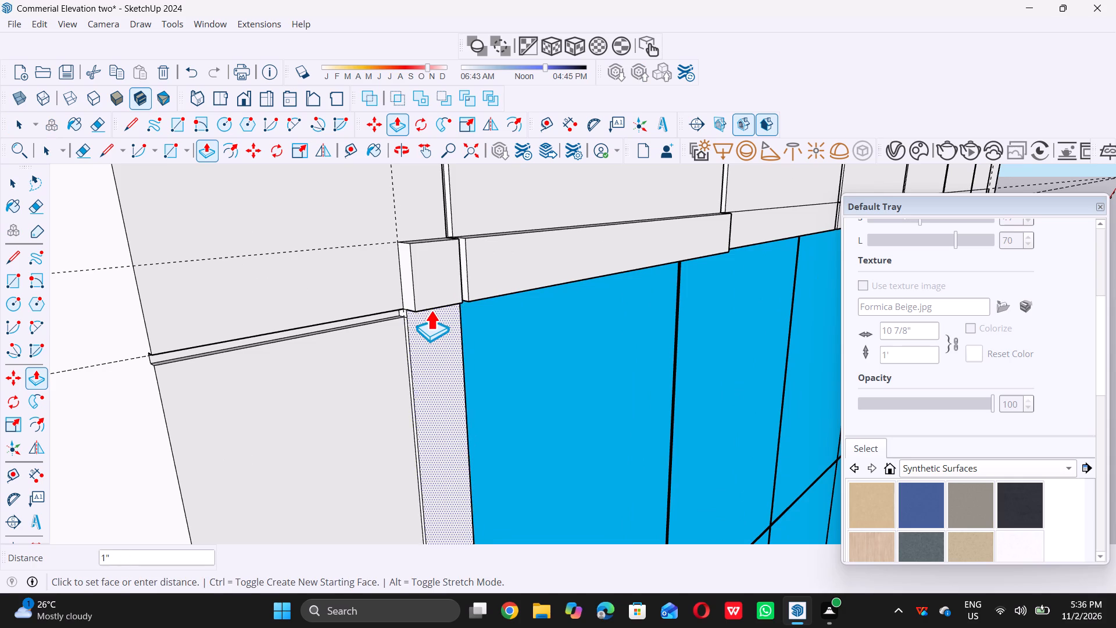
left_click(432, 306)
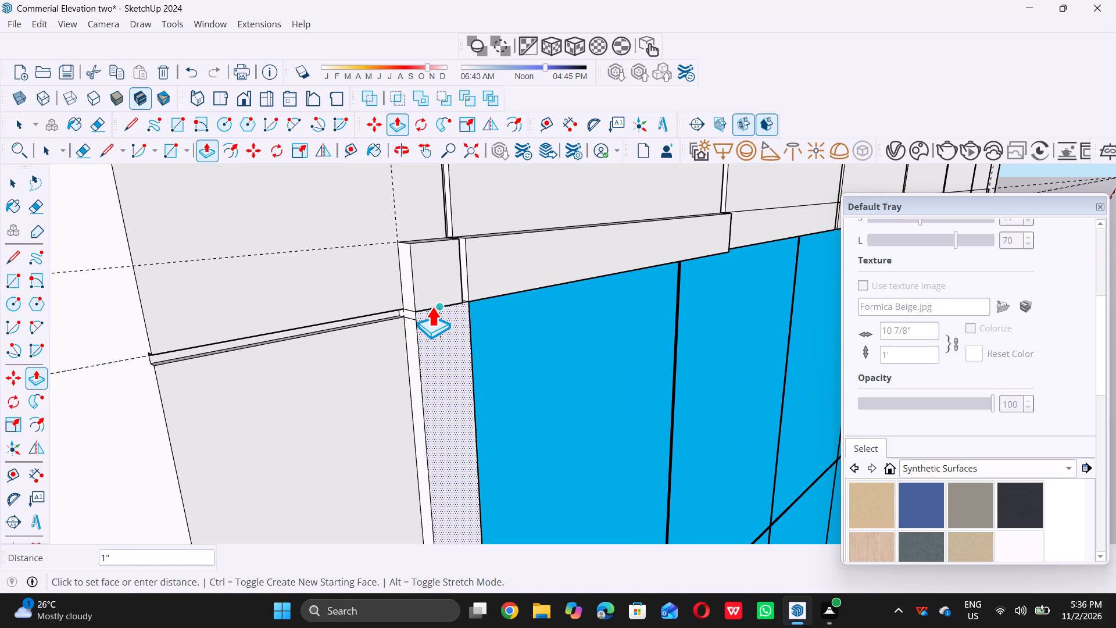
key("space")
Draw a 1/2" line across the middle horizontal groove's ledge, starting where the left border line meets its front edge.
scroll(412, 334, "down", 14)
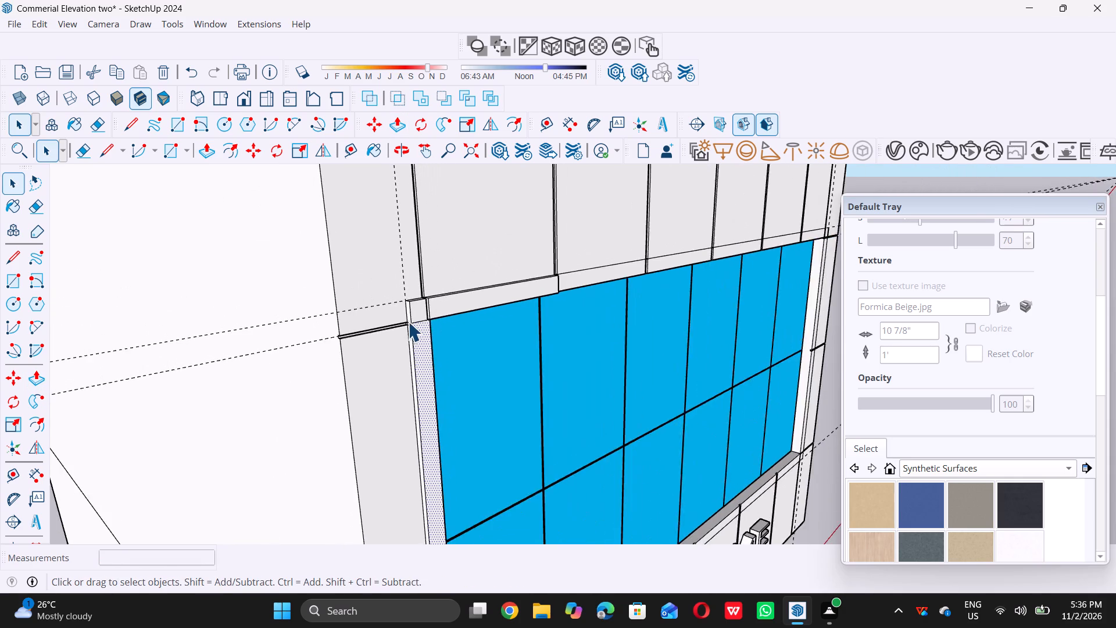
scroll(408, 322, "down", 12)
scroll(419, 386, "up", 7)
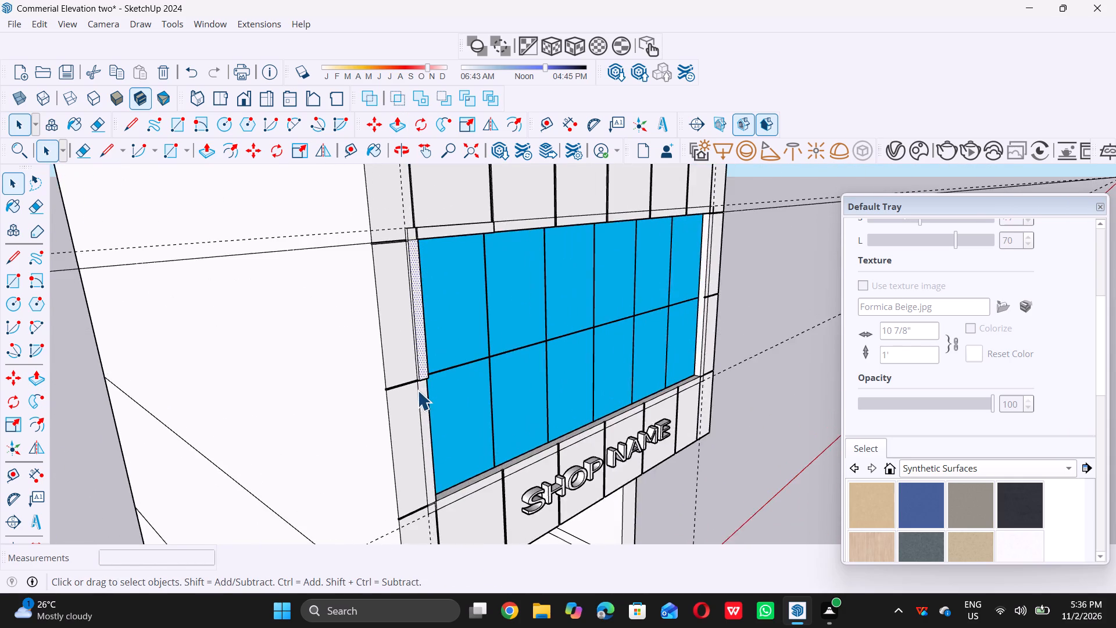
scroll(417, 390, "up", 14)
middle_click_drag(421, 383, 423, 360)
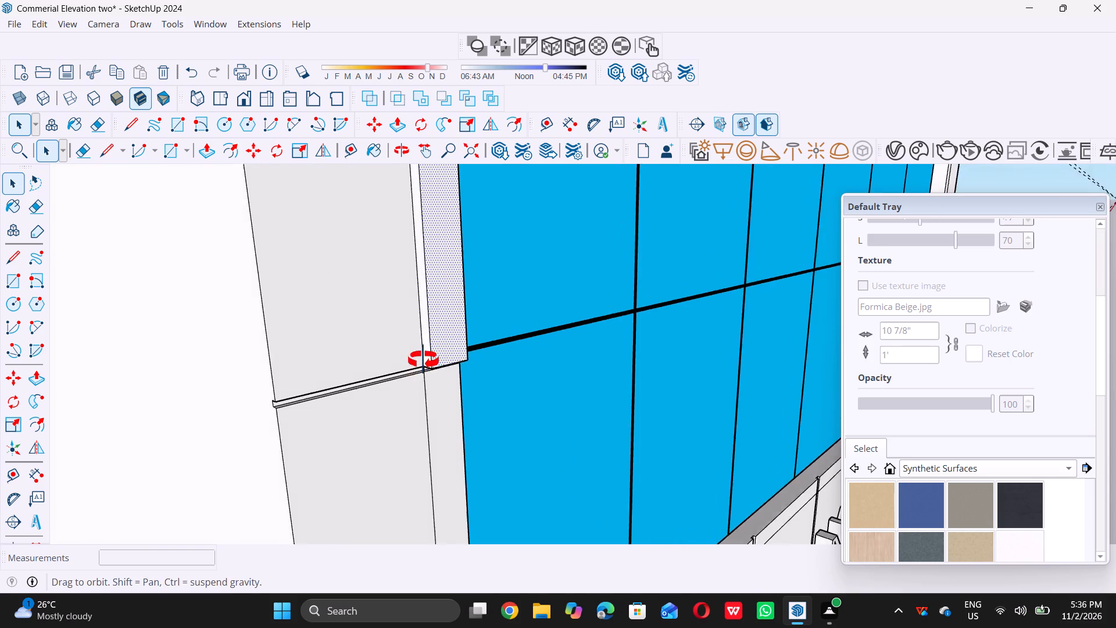
middle_click_drag(423, 360, 427, 355)
scroll(431, 372, "up", 16)
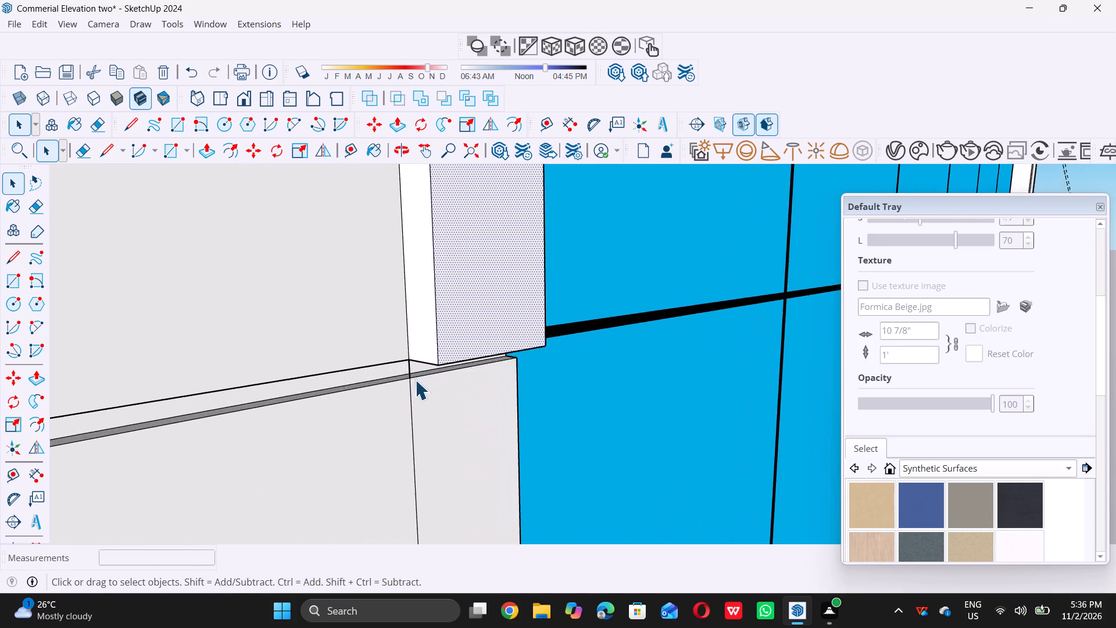
scroll(415, 380, "up", 19)
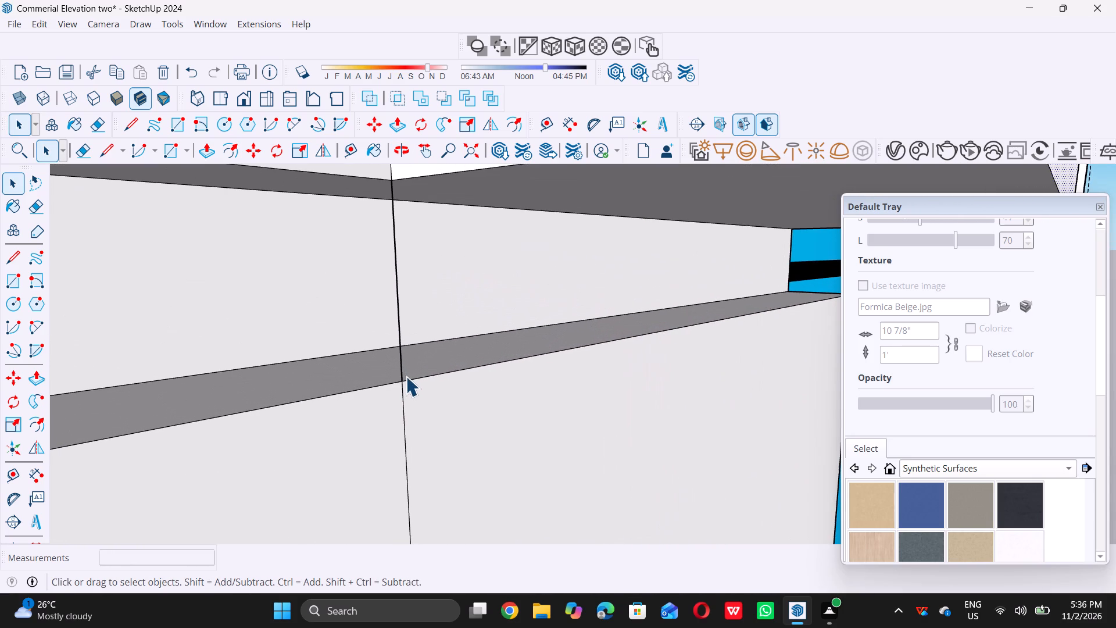
key("l")
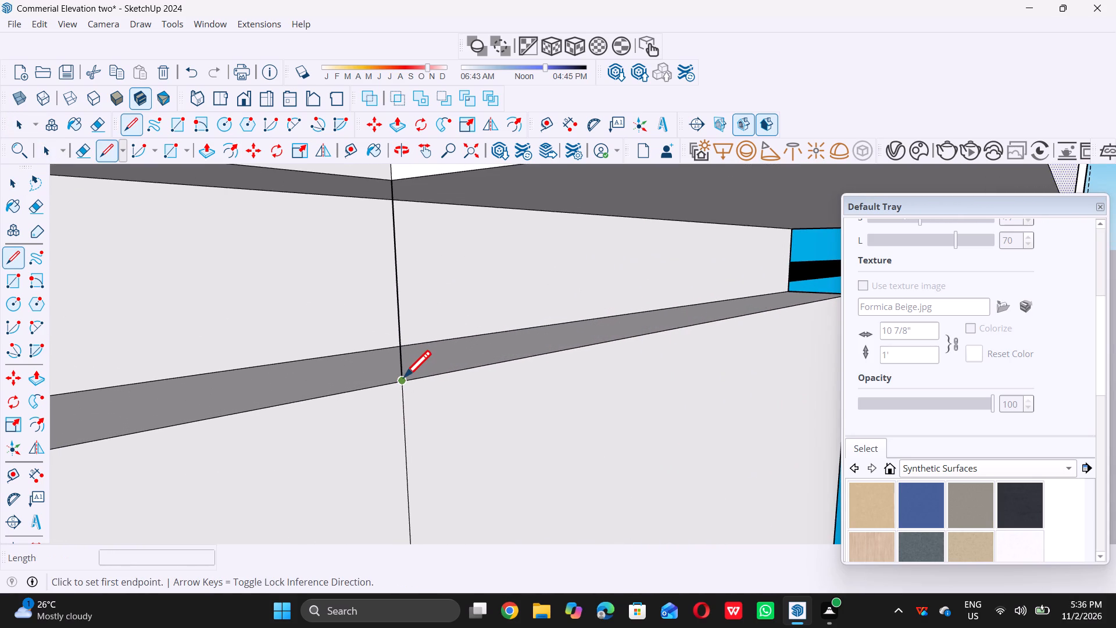
left_click(404, 377)
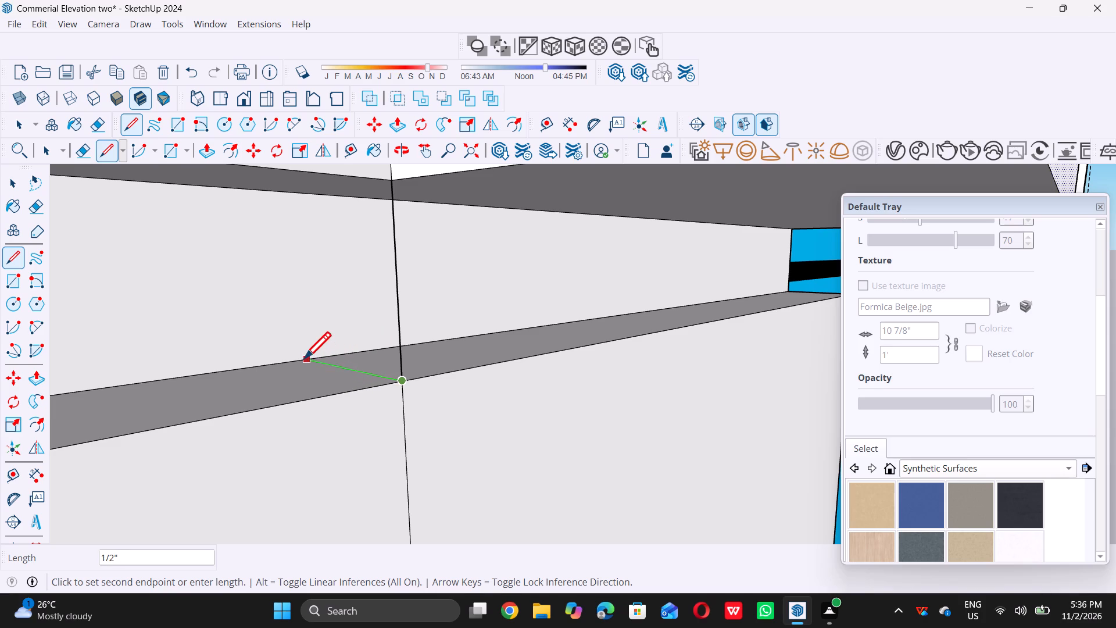
triple_click(304, 359)
left_click(303, 359)
key("space")
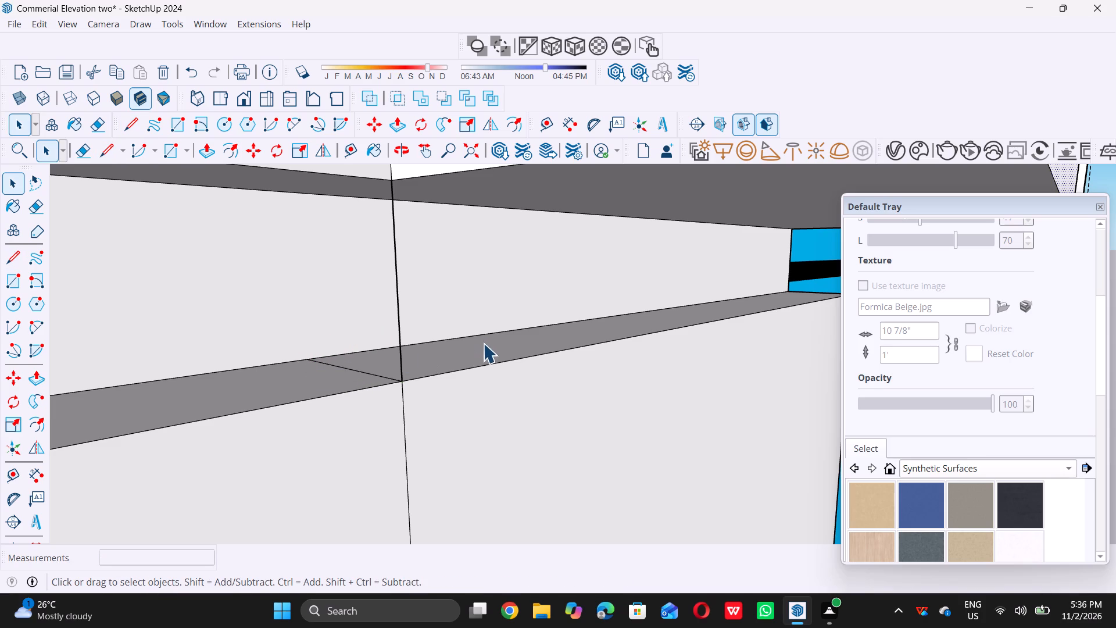
Push/Pull the middle groove's ledge inside the left border up 1/2" to fill the groove.
left_click(493, 351)
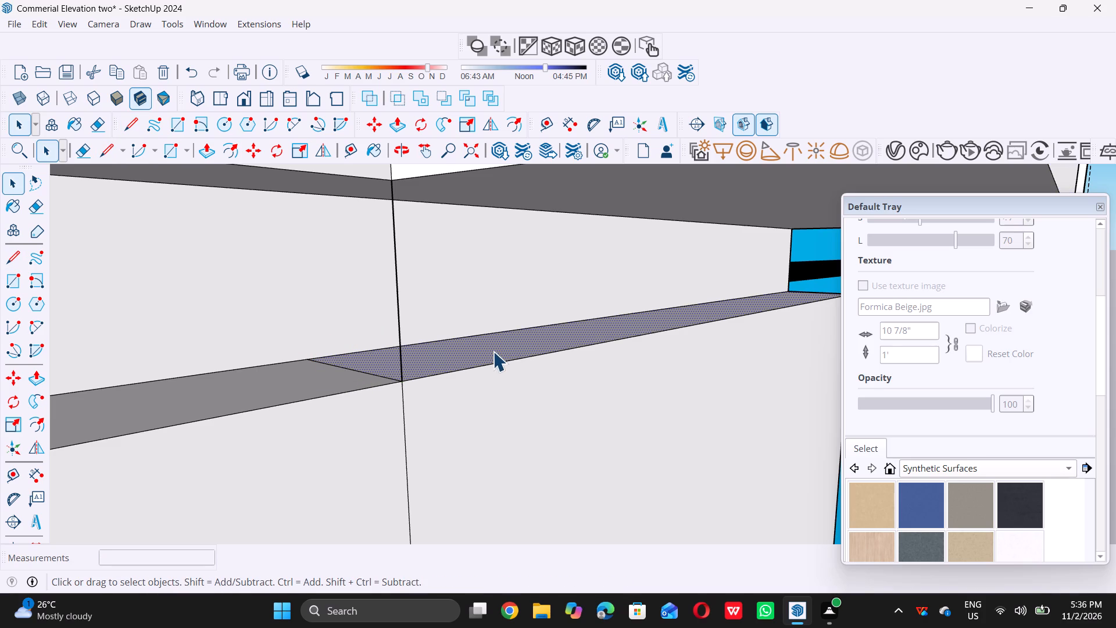
key("p")
left_click(492, 341)
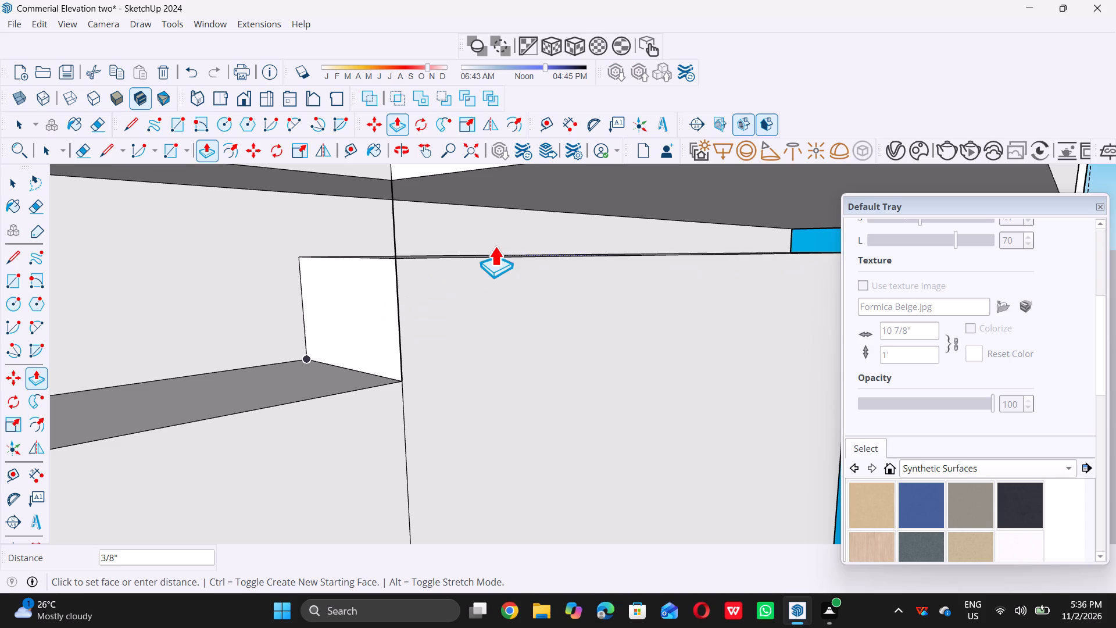
double_click(487, 187)
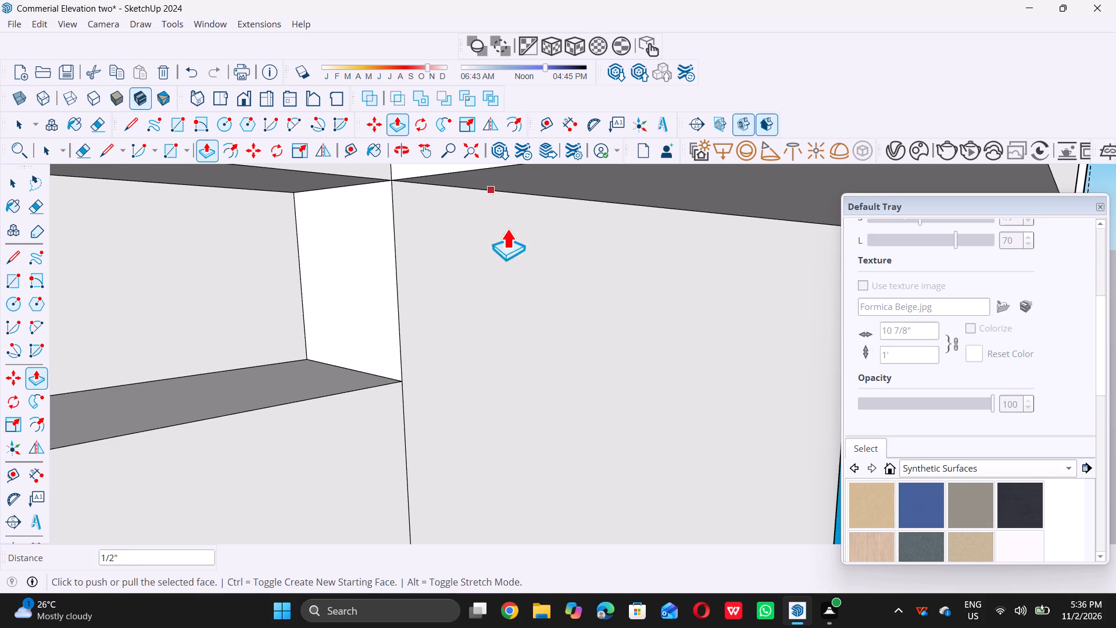
key("space")
Push/Pull the lower section of the left vertical border strip outward 1 1/4", level with the raised section above it.
scroll(528, 350, "down", 20)
scroll(528, 350, "down", 1)
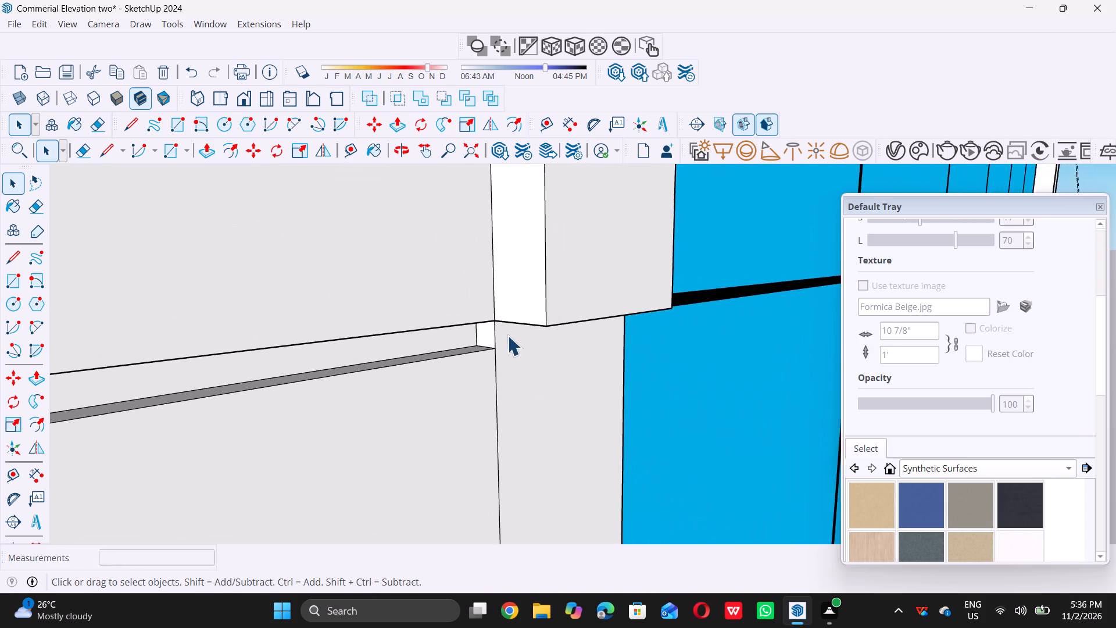
scroll(507, 336, "down", 15)
middle_click_drag(500, 396, 548, 419)
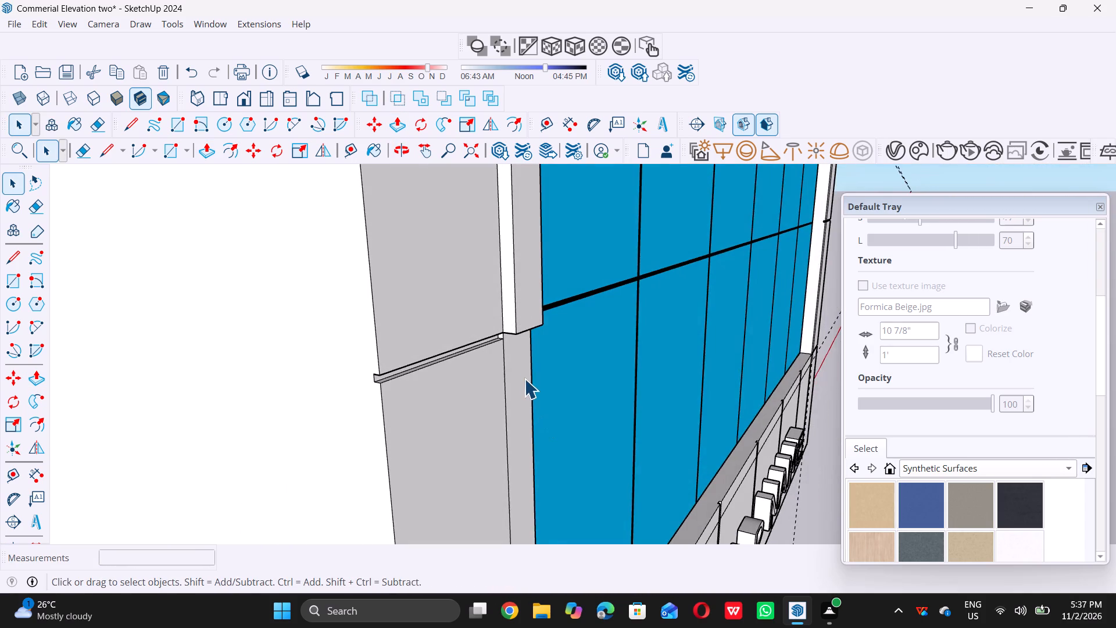
scroll(519, 353, "up", 8)
double_click(518, 349)
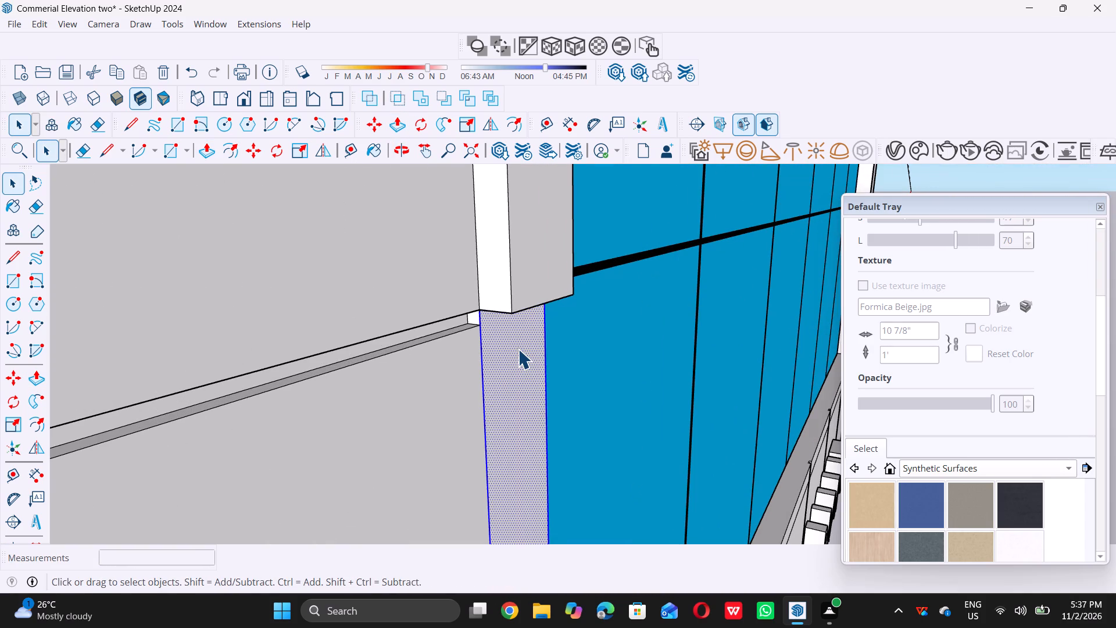
key("p")
left_click(518, 349)
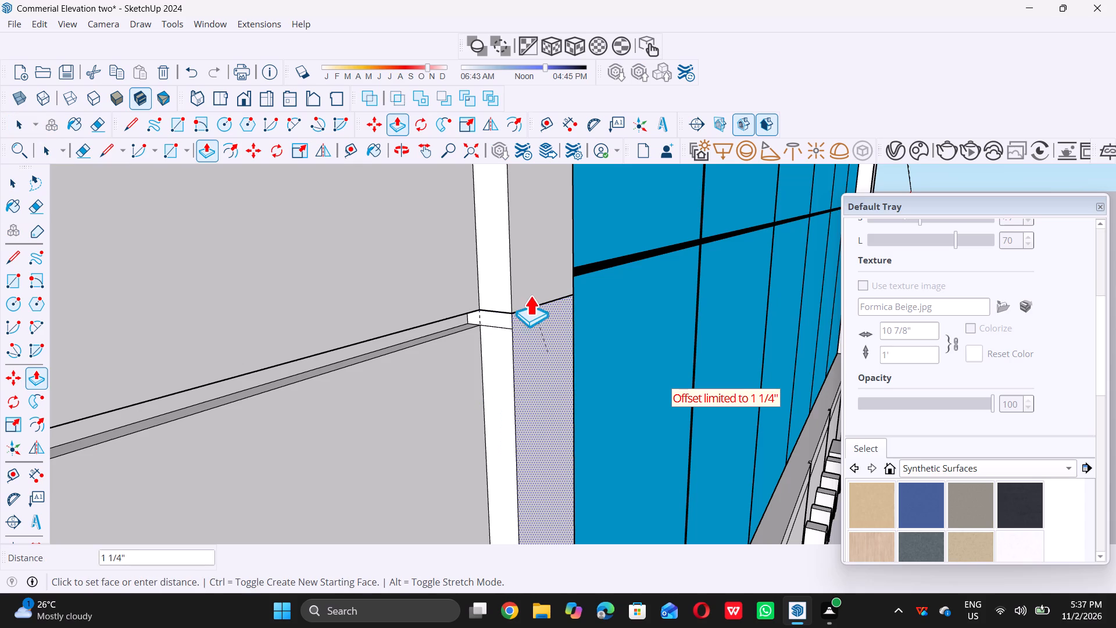
double_click(519, 311)
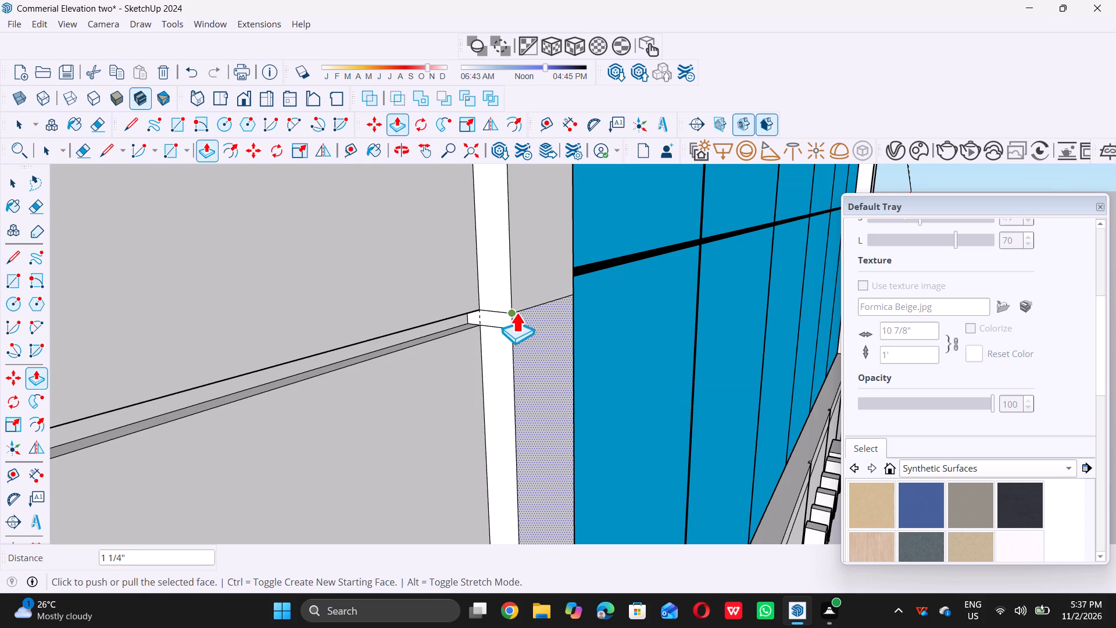
key("space")
Draw a 1/2" line across the lowest horizontal groove's ledge, starting where the left border line meets its front edge.
scroll(509, 317, "down", 16)
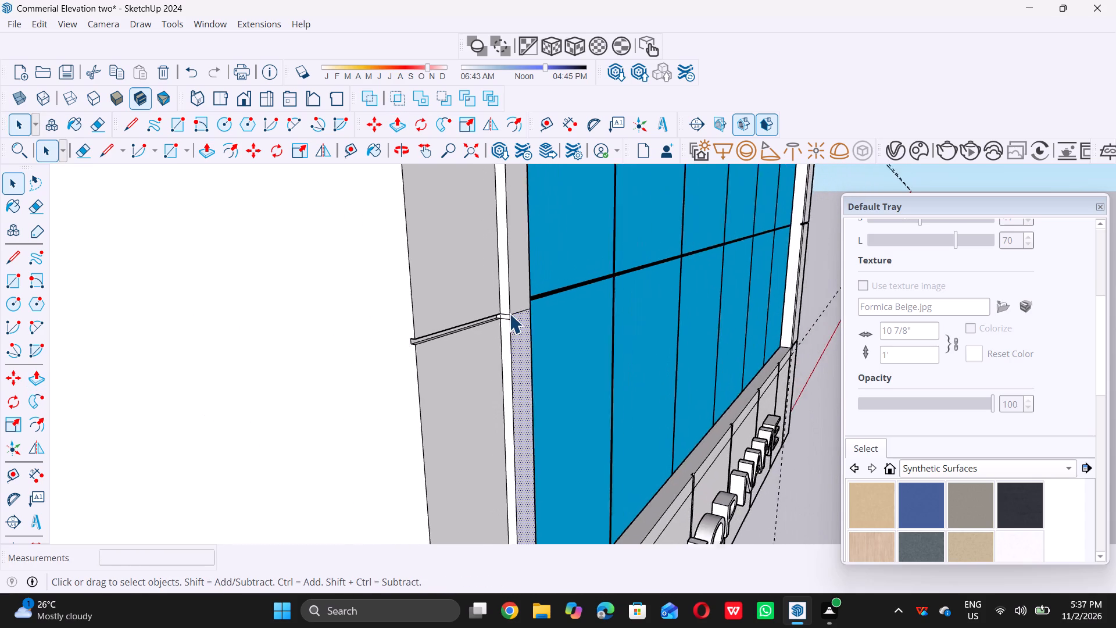
scroll(509, 313, "down", 12)
scroll(550, 459, "up", 6)
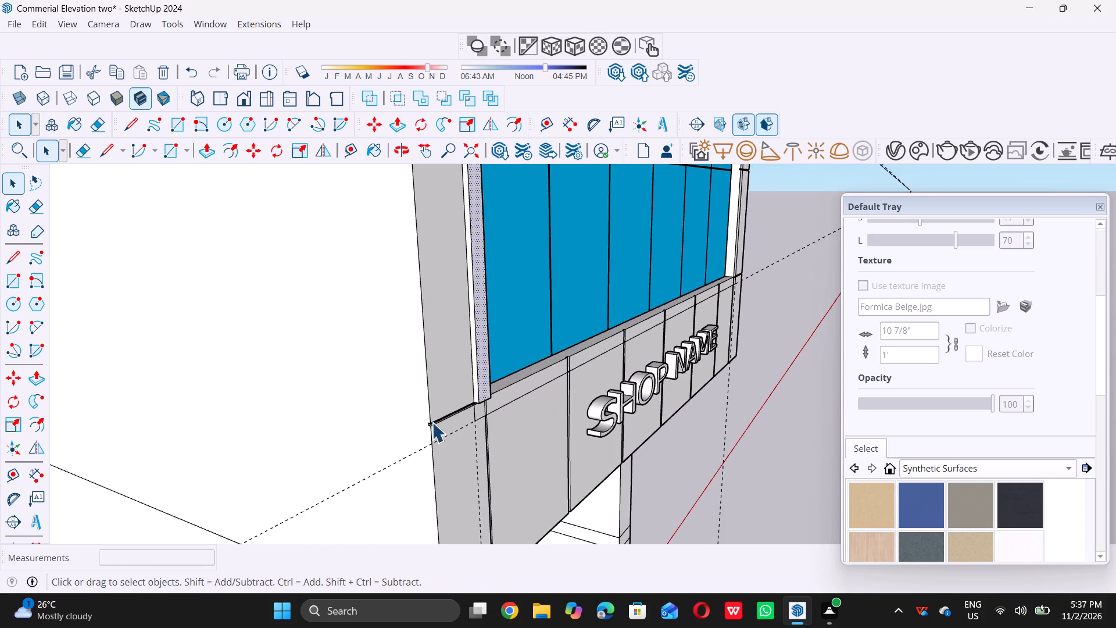
scroll(450, 418, "up", 12)
scroll(498, 390, "up", 9)
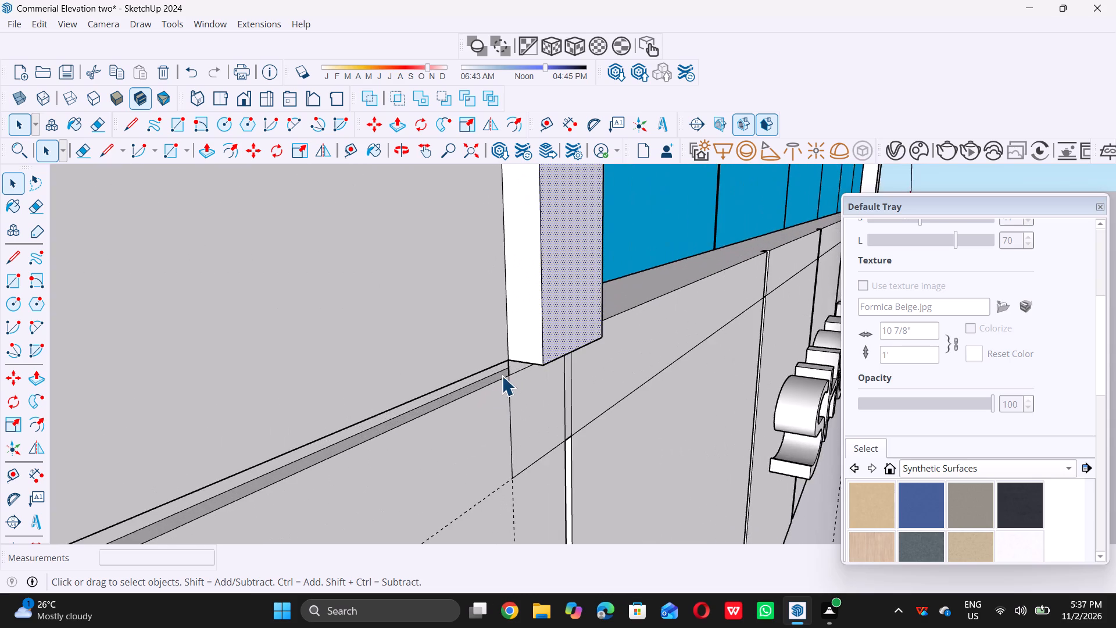
scroll(502, 376, "up", 20)
scroll(502, 376, "up", 1)
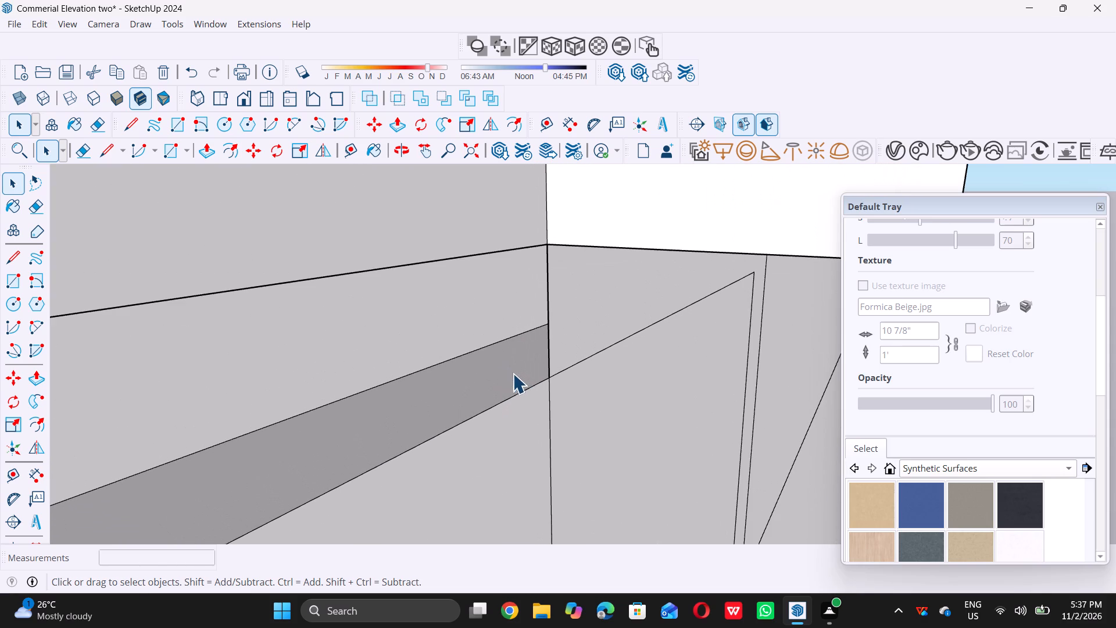
key("l")
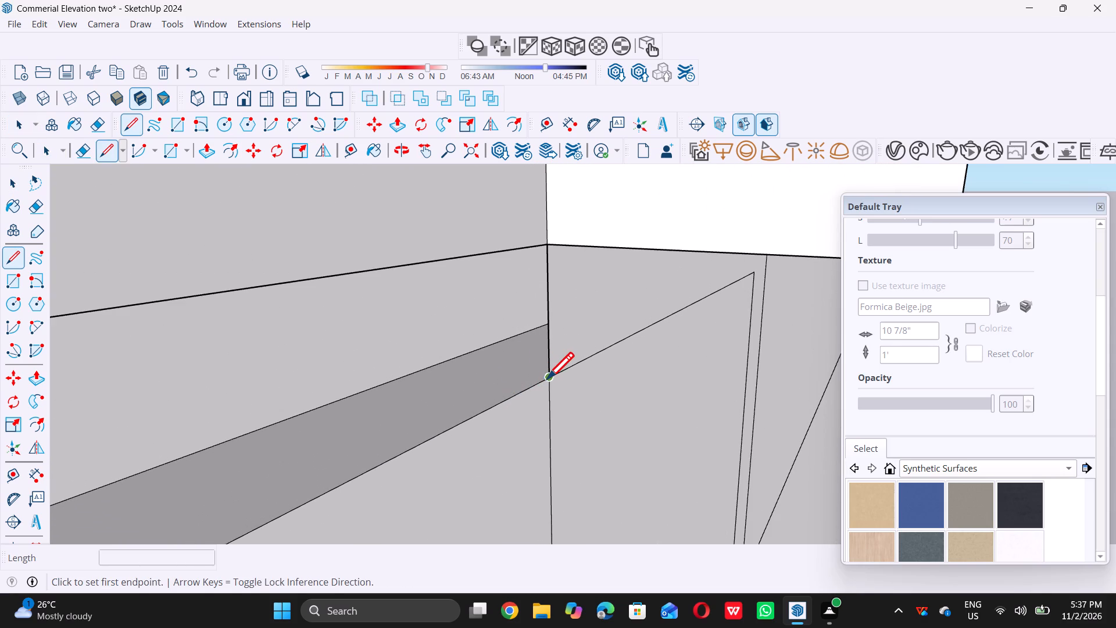
left_click(548, 379)
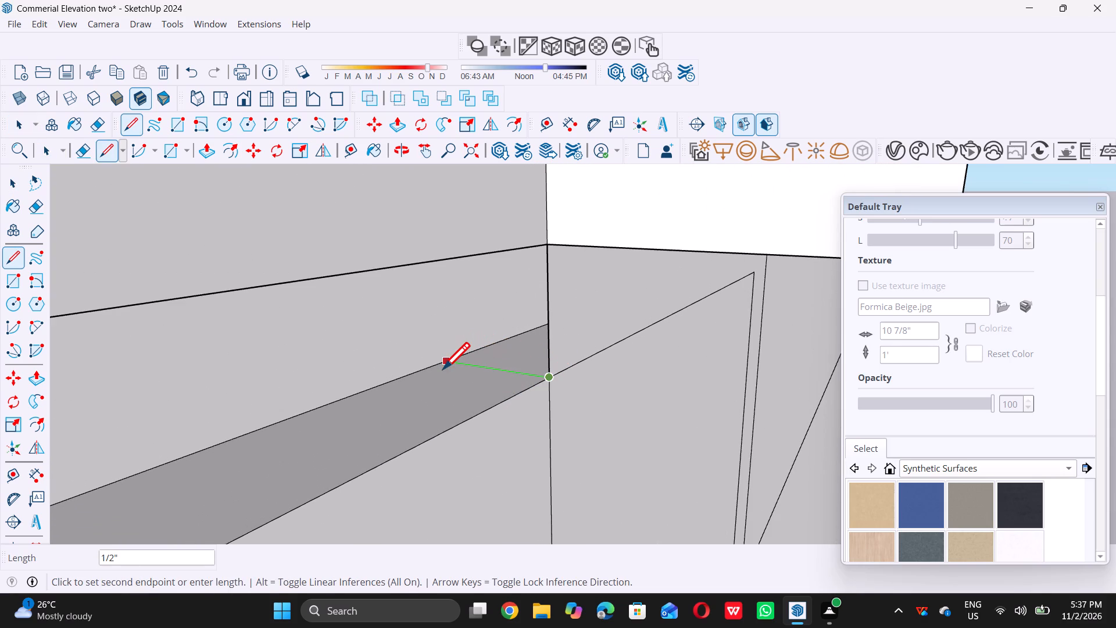
left_click(442, 369)
key("space")
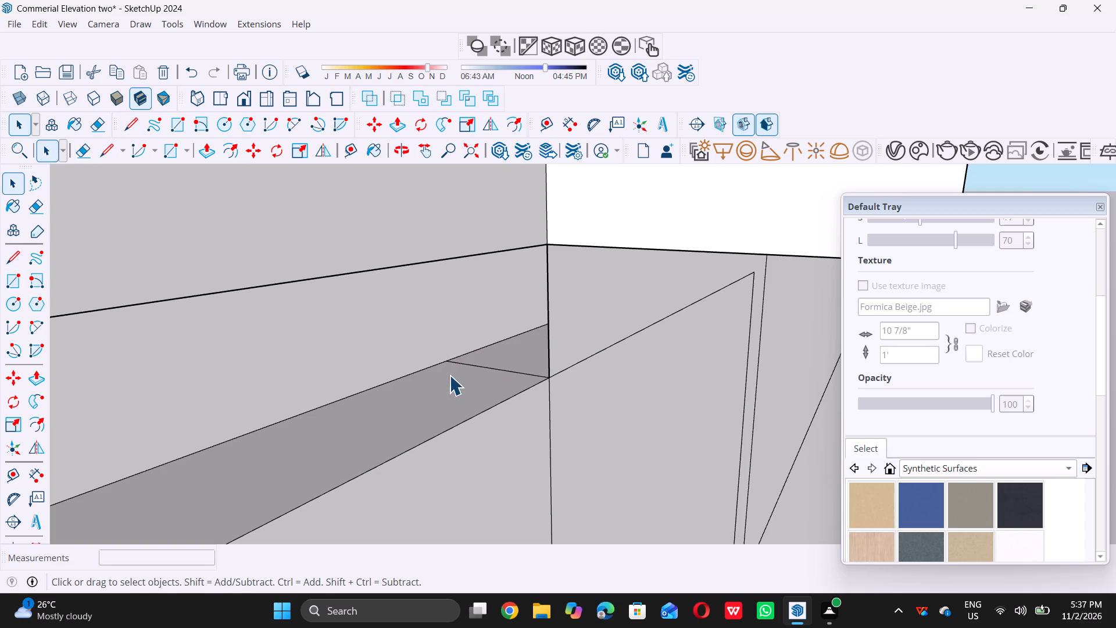
Push/Pull the small border corner face below the lowest groove outward, level with the raised left strip above.
scroll(481, 362, "down", 7)
middle_click_drag(477, 376, 526, 343)
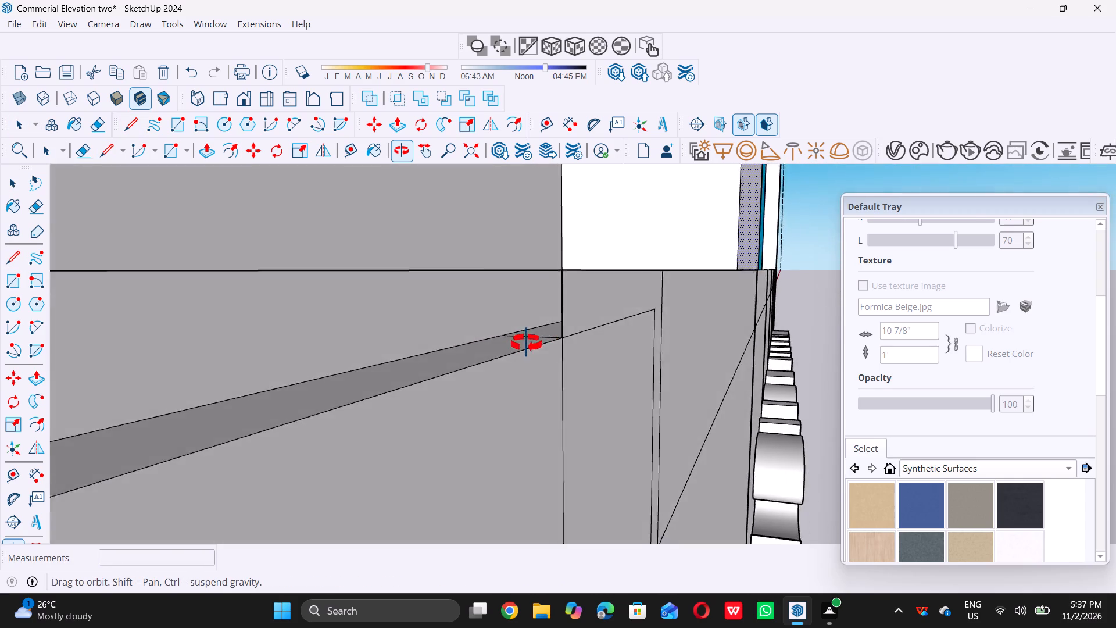
middle_click_drag(526, 343, 528, 341)
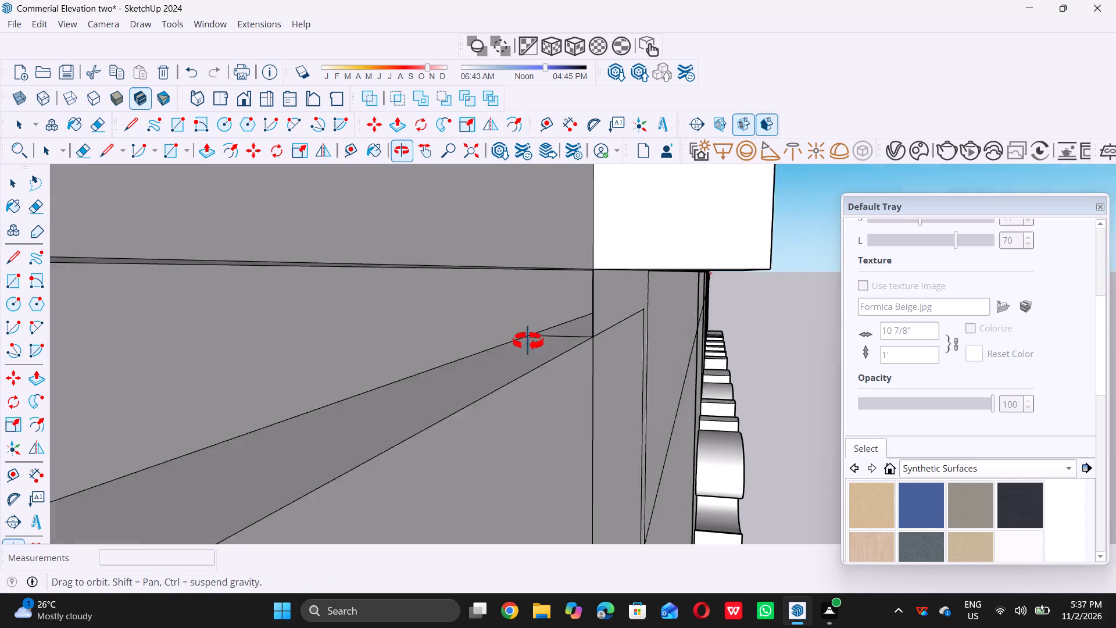
middle_click_drag(528, 341, 447, 341)
scroll(452, 334, "down", 9)
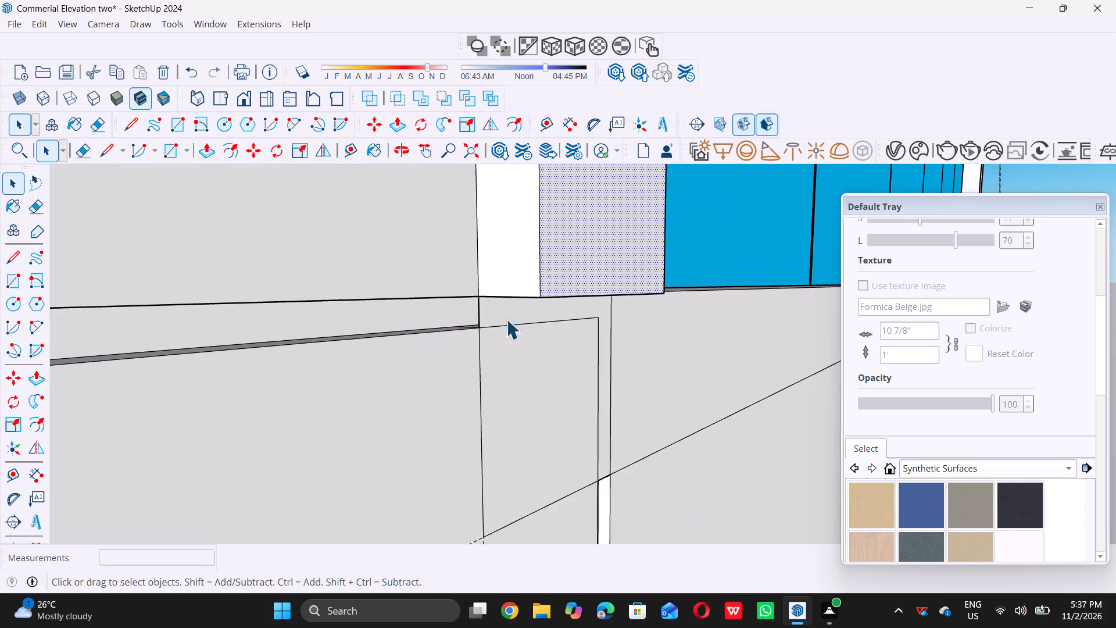
scroll(506, 319, "down", 3)
double_click(510, 366)
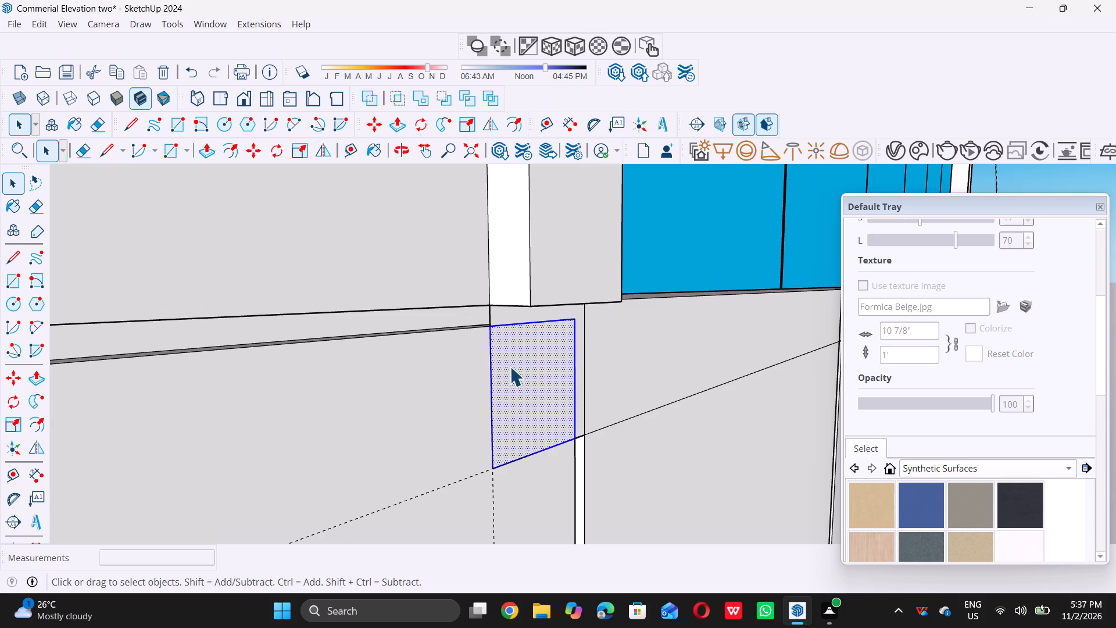
key("p")
left_click(510, 366)
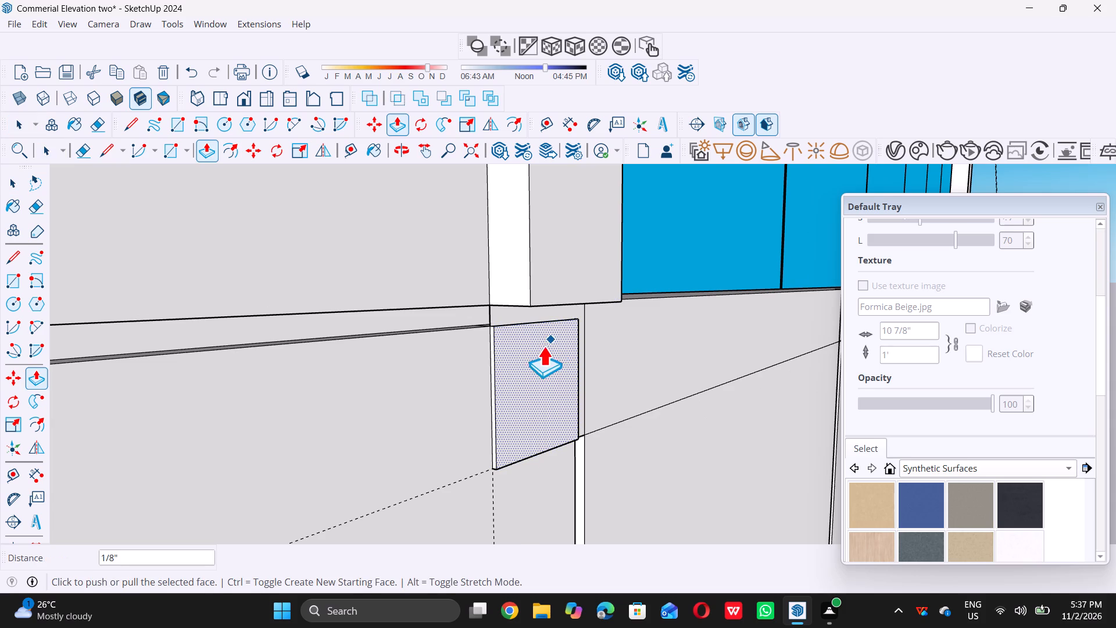
left_click(531, 352)
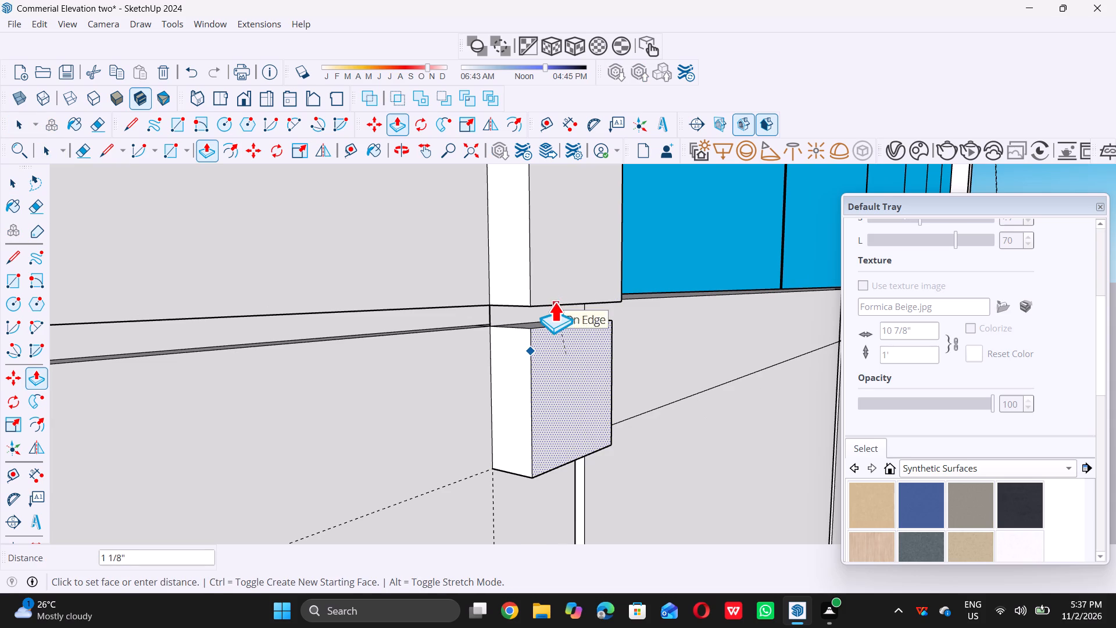
left_click(555, 301)
Delete the face and its left vertical edge closing the gap between the raised left strip and the corner block below.
scroll(524, 306, "up", 7)
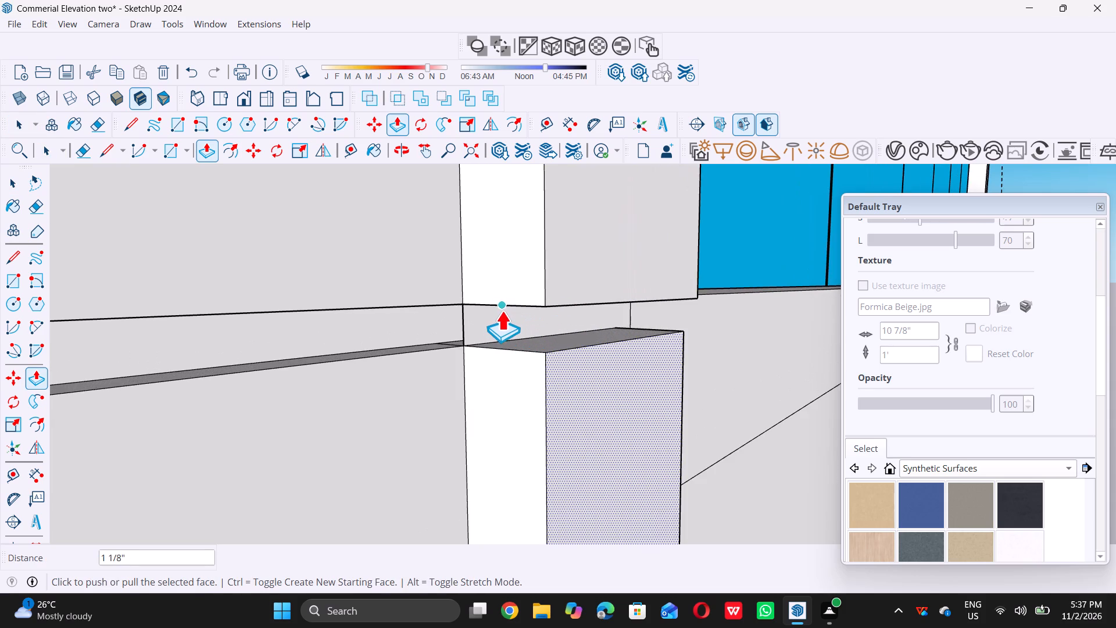
scroll(502, 311, "up", 4)
left_click(495, 316)
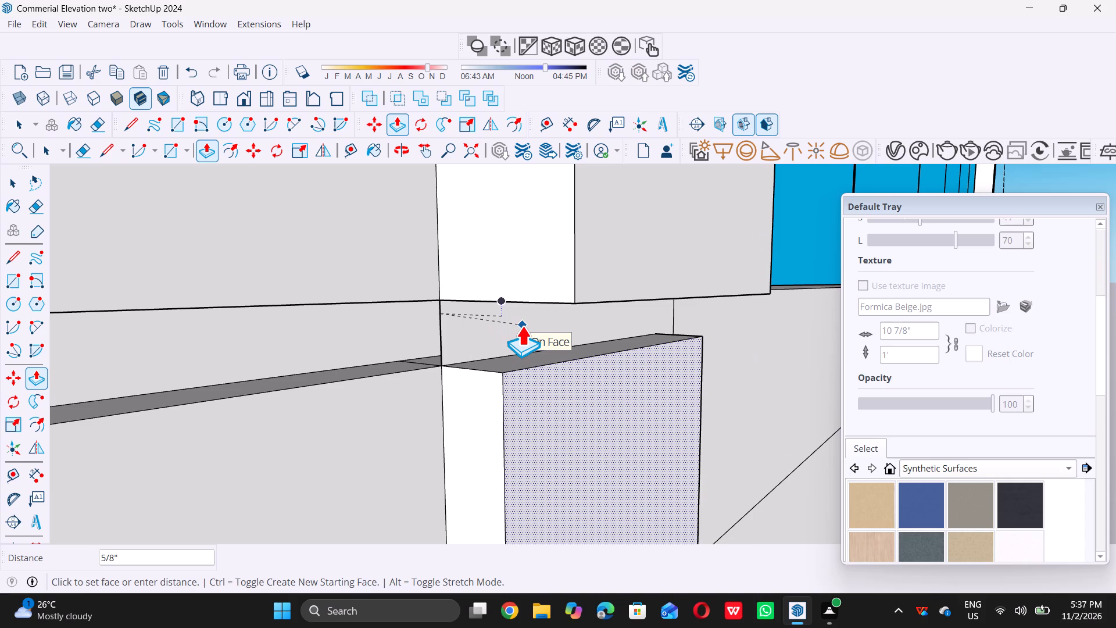
key("space")
scroll(446, 340, "up", 4)
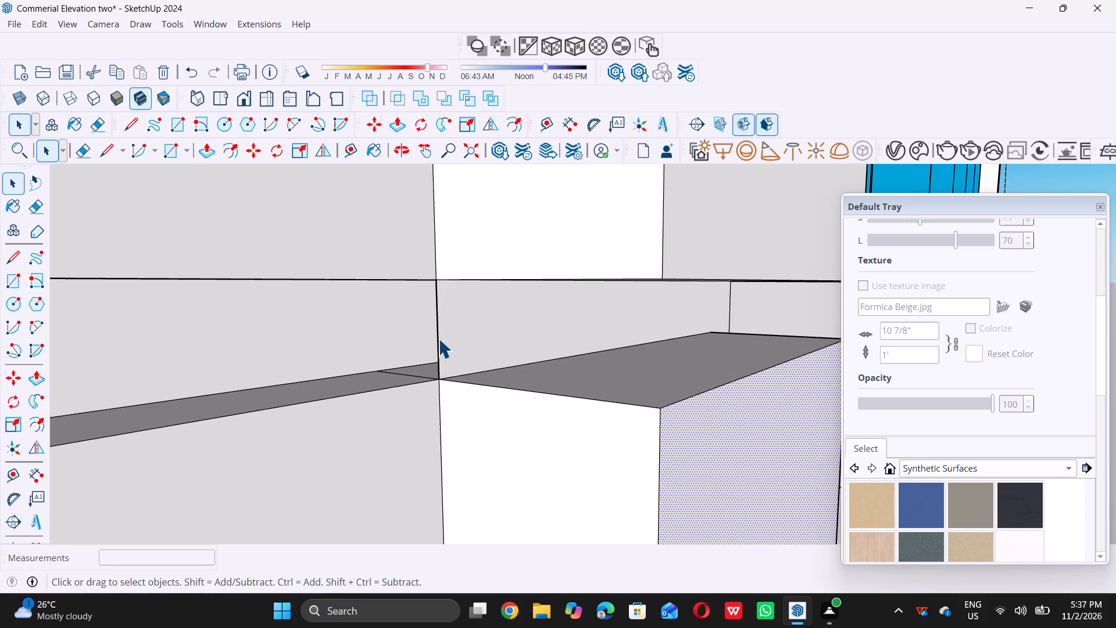
left_click(436, 338)
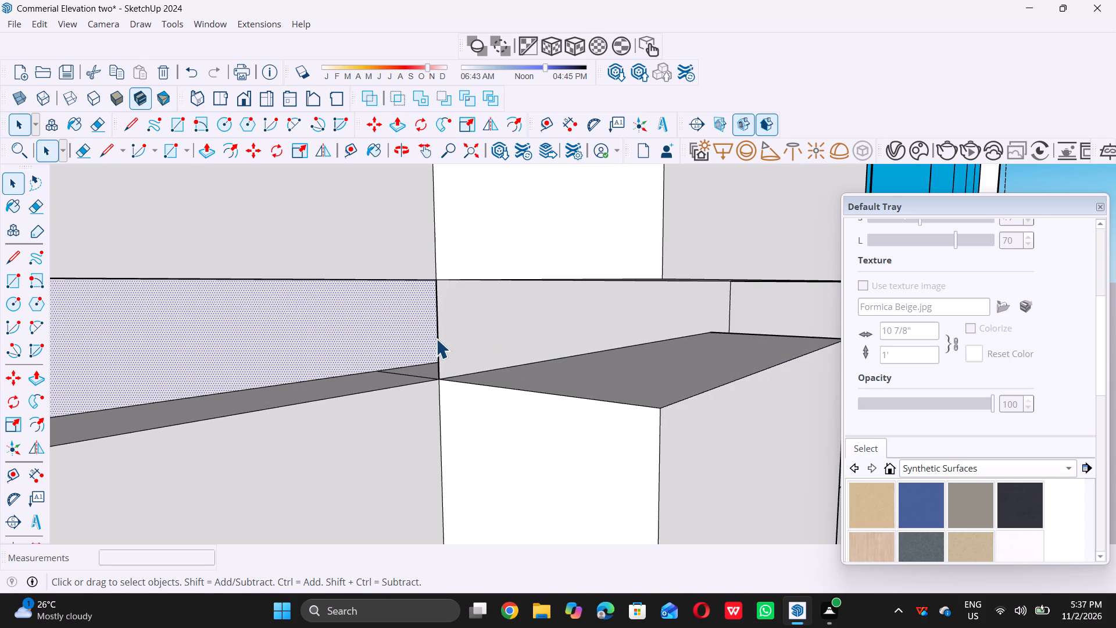
double_click(438, 337)
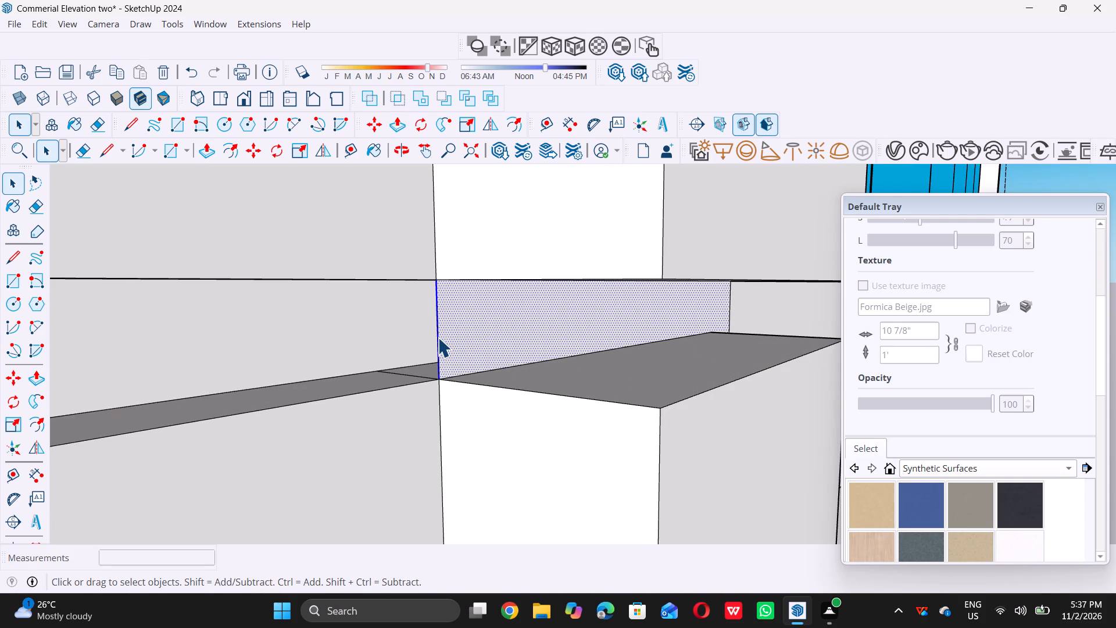
key("Delete")
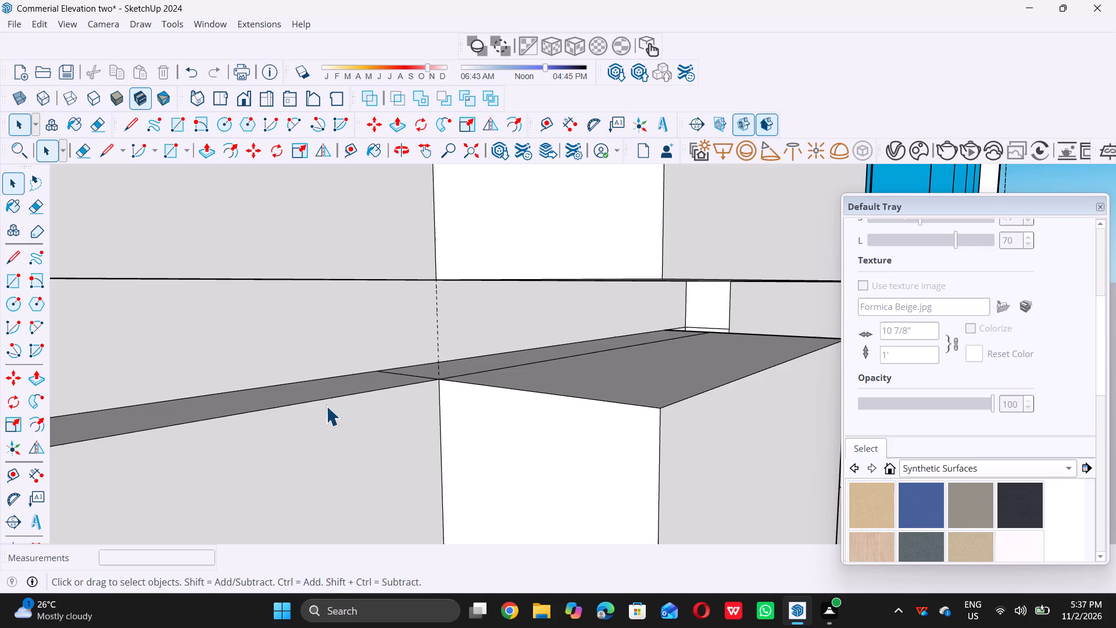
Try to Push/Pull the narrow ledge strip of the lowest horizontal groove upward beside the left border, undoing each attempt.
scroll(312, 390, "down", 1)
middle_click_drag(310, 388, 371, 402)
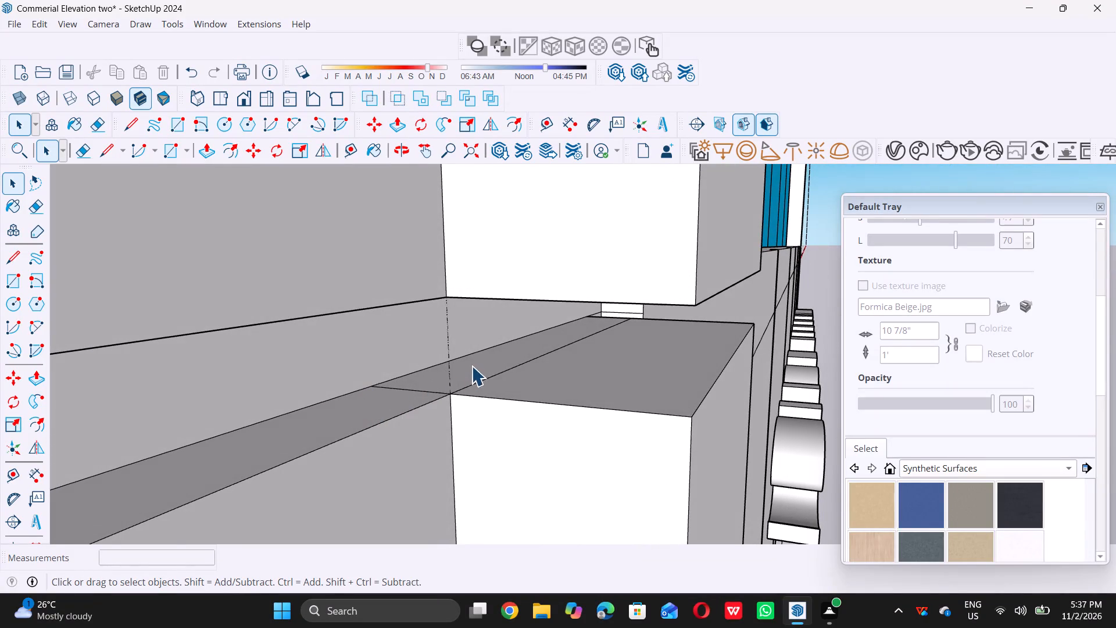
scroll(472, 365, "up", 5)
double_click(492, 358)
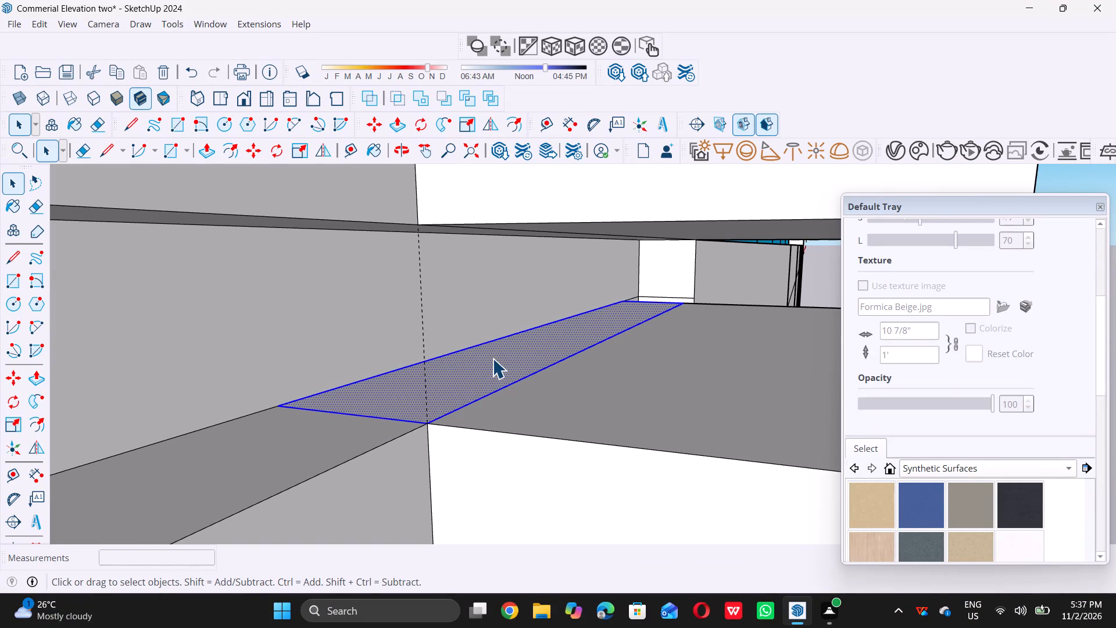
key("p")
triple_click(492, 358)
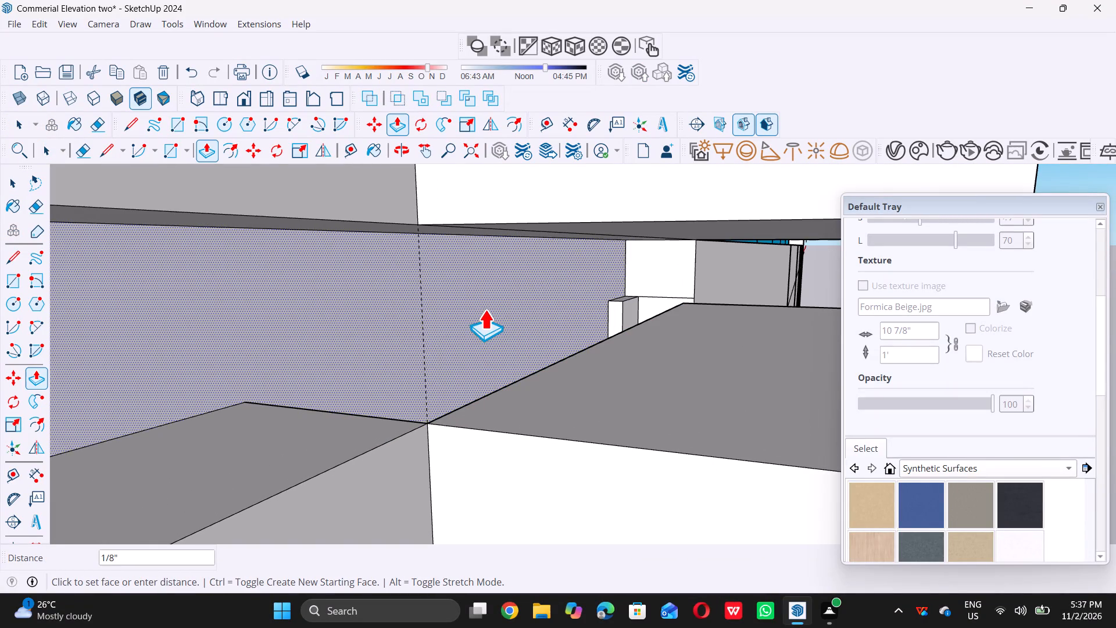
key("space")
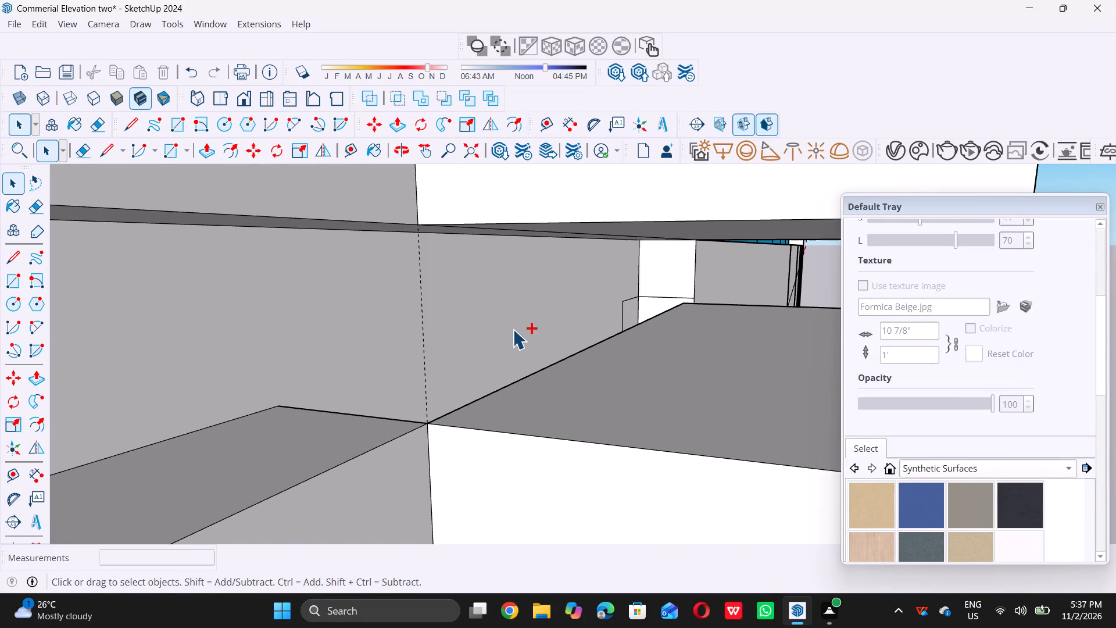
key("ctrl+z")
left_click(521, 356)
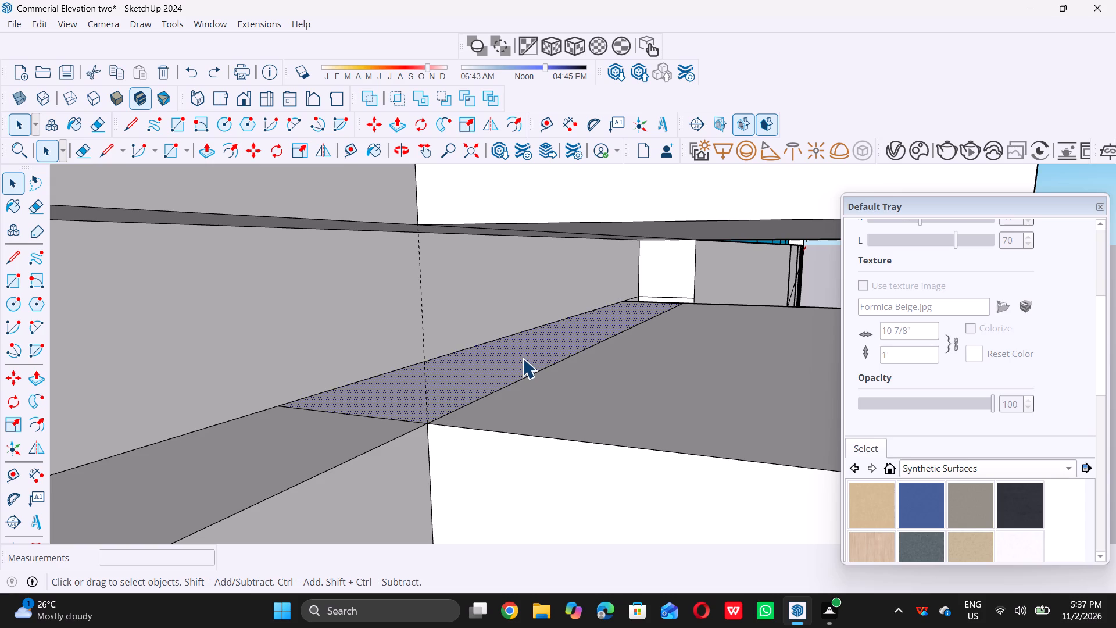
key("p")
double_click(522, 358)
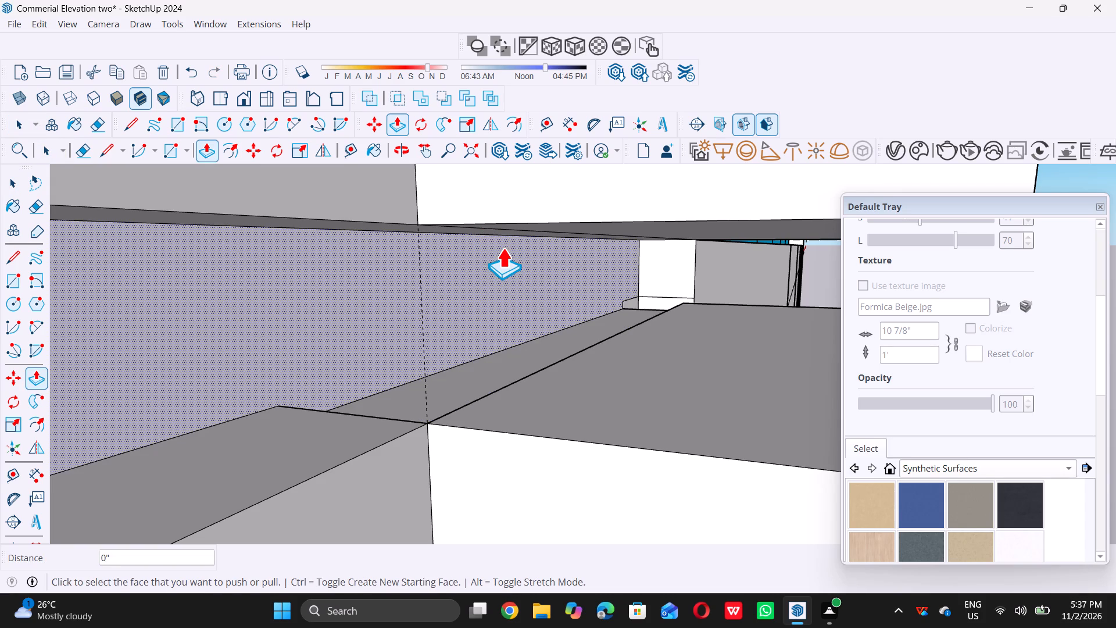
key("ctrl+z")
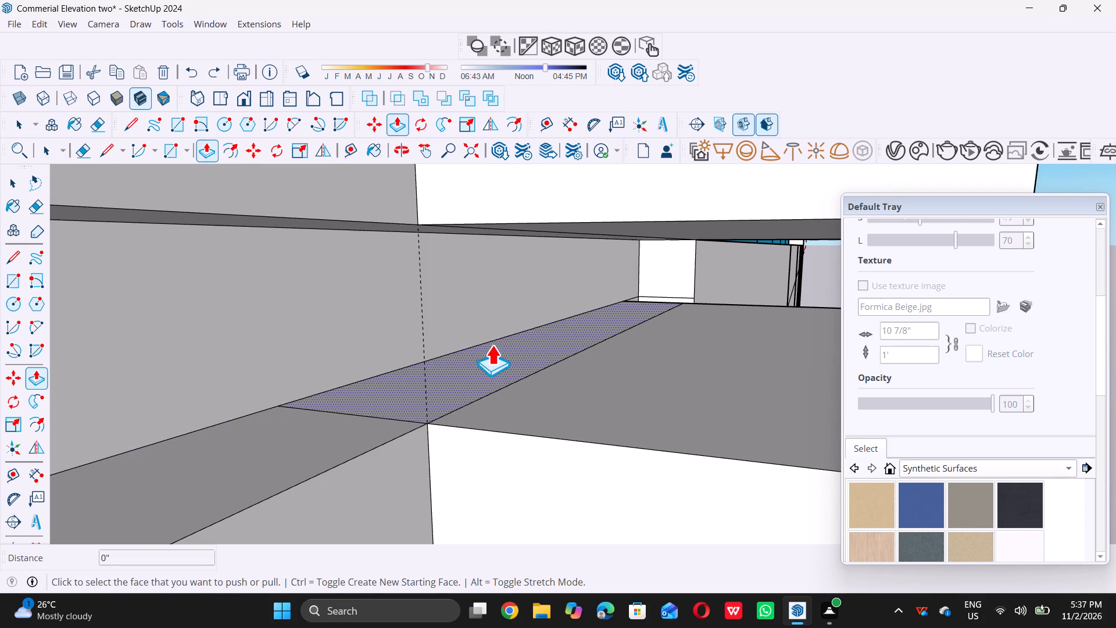
Push/Pull the narrow ledge strip upward 1/2" to the groove's top edge, filling the groove behind the left border.
left_click(491, 353)
double_click(448, 214)
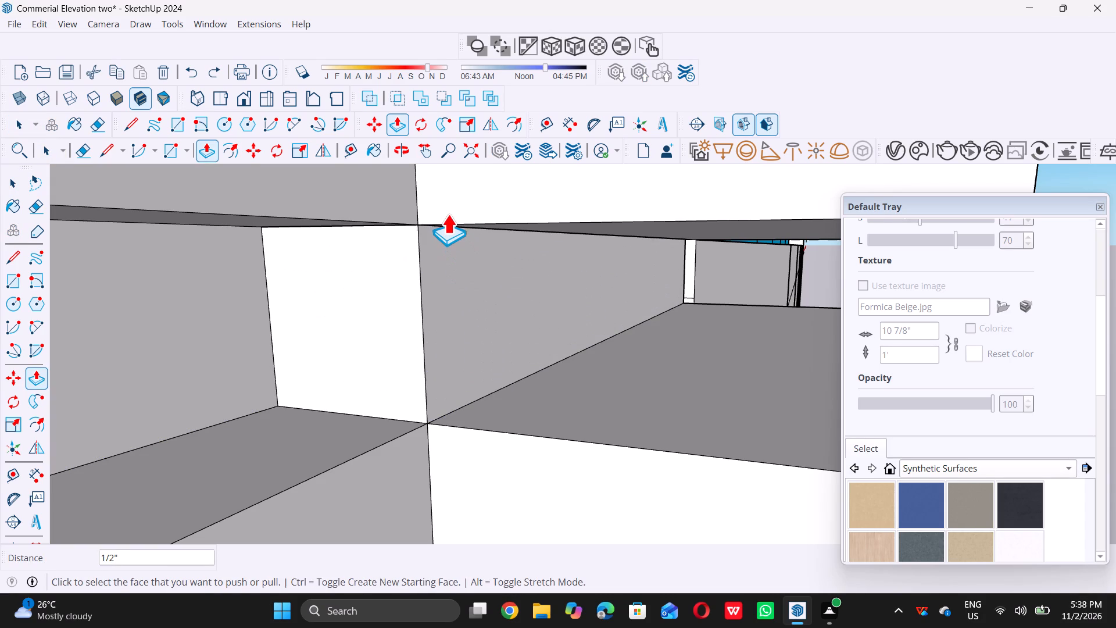
key("space")
Push/Pull the front face of the new groove infill outward 1 1/4", level with the raised border above and below.
scroll(398, 289, "down", 5)
scroll(470, 327, "up", 2)
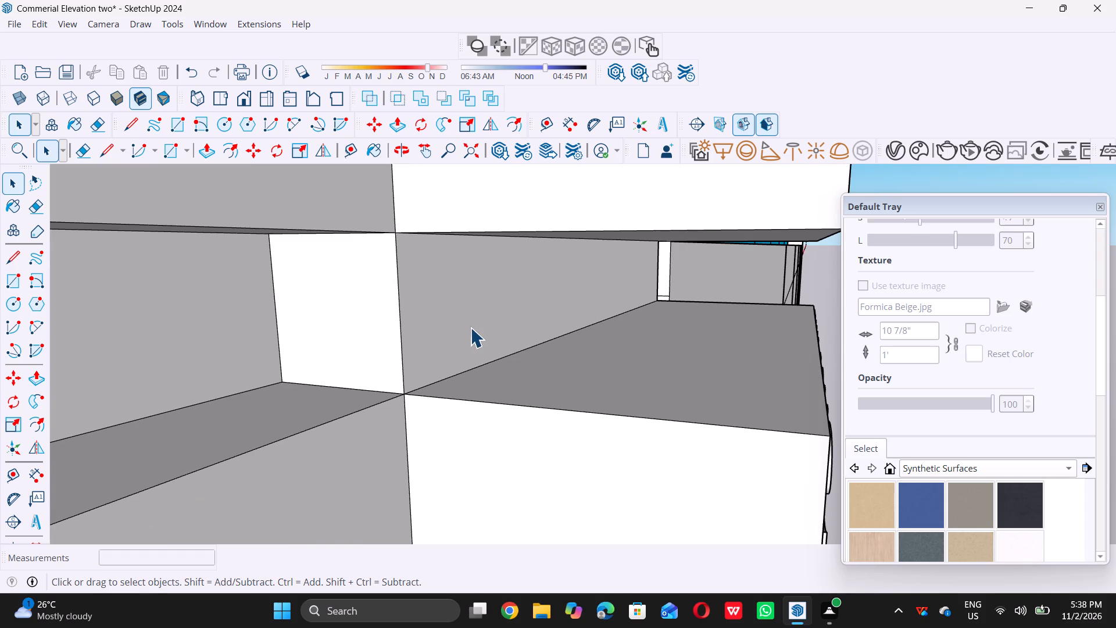
double_click(470, 327)
key("p")
left_click(471, 326)
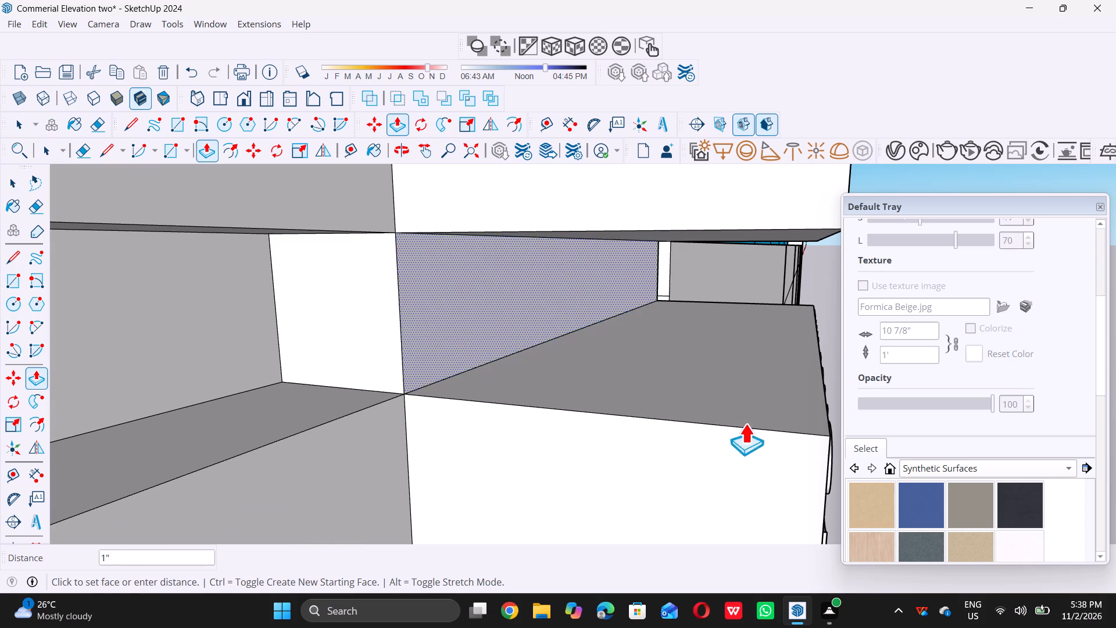
left_click(823, 442)
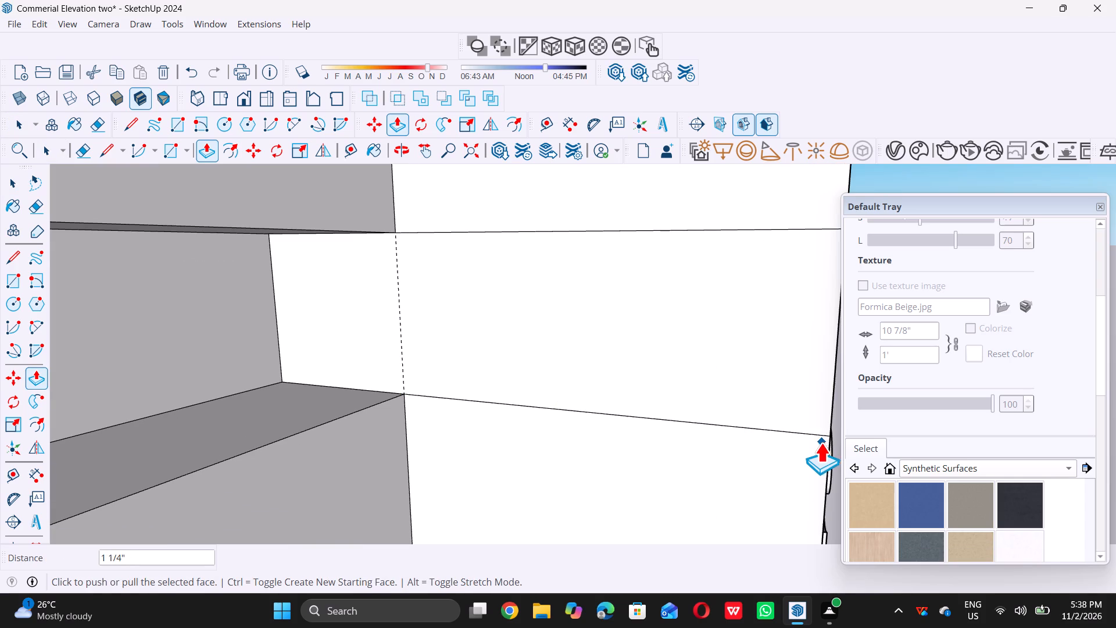
key("space")
Draw a 1/2" line across the side wall of the vertical groove beside the corner block, at the border's lower line.
scroll(552, 386, "down", 19)
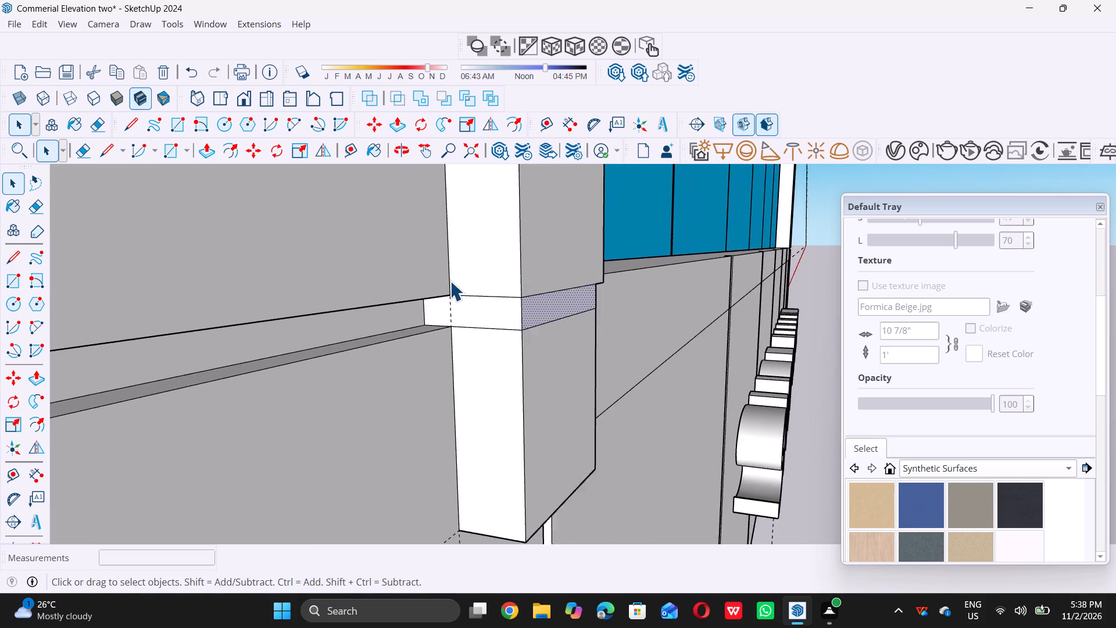
scroll(450, 281, "down", 20)
scroll(450, 281, "down", 7)
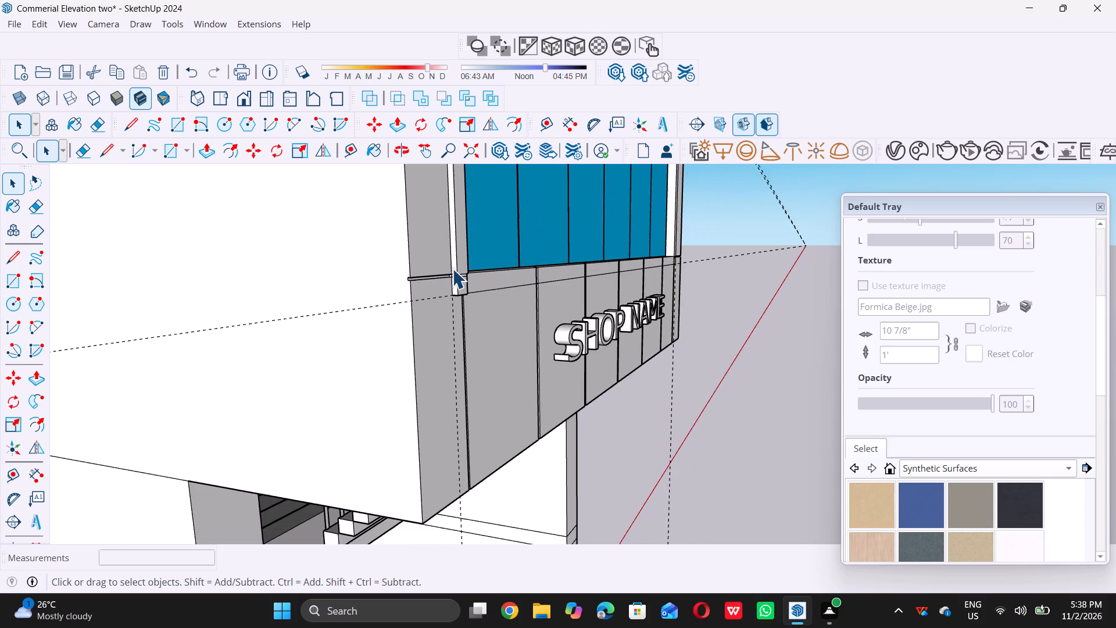
scroll(452, 269, "down", 7)
middle_click_drag(451, 308, 315, 276)
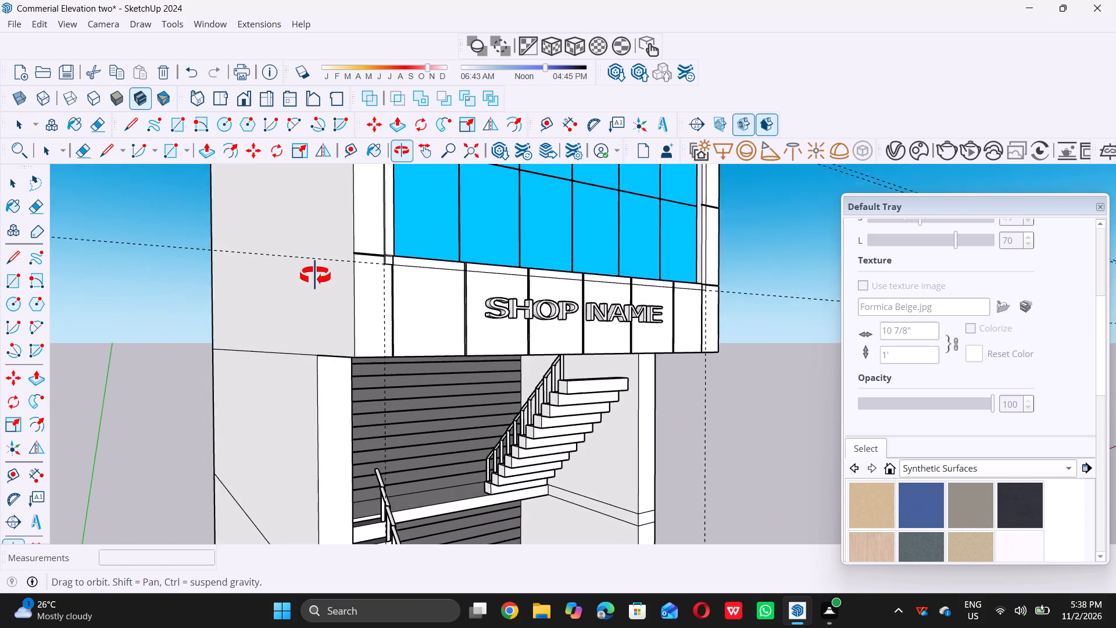
middle_click_drag(315, 276, 279, 301)
scroll(422, 262, "up", 5)
scroll(350, 274, "up", 5)
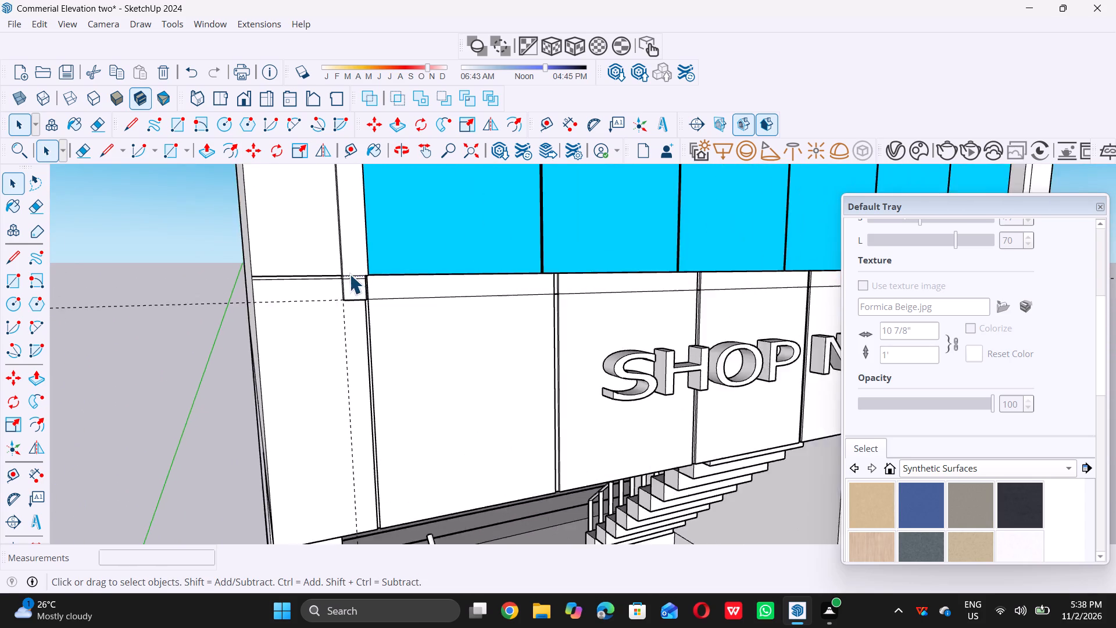
scroll(349, 274, "up", 14)
scroll(347, 281, "down", 12)
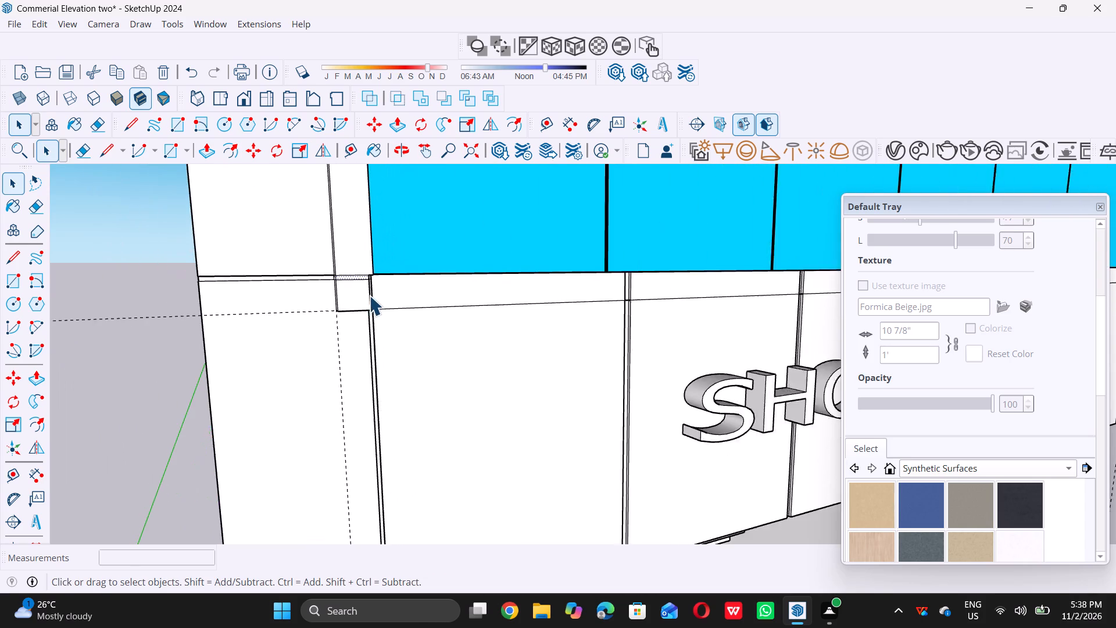
scroll(380, 292, "up", 6)
middle_click_drag(388, 299, 244, 272)
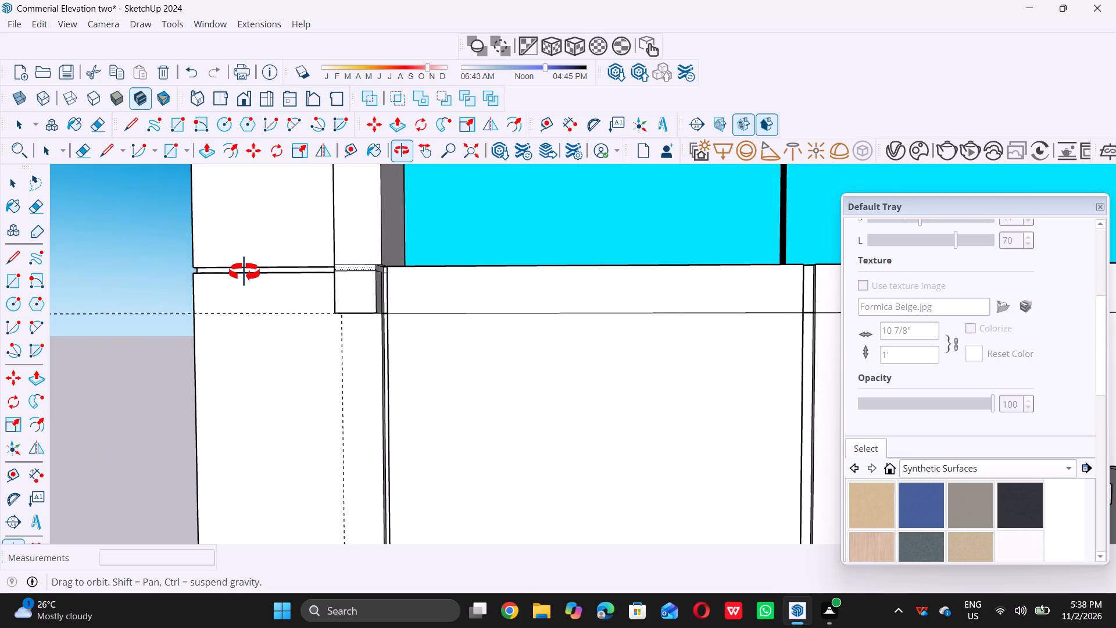
middle_click_drag(244, 272, 244, 273)
scroll(388, 304, "up", 15)
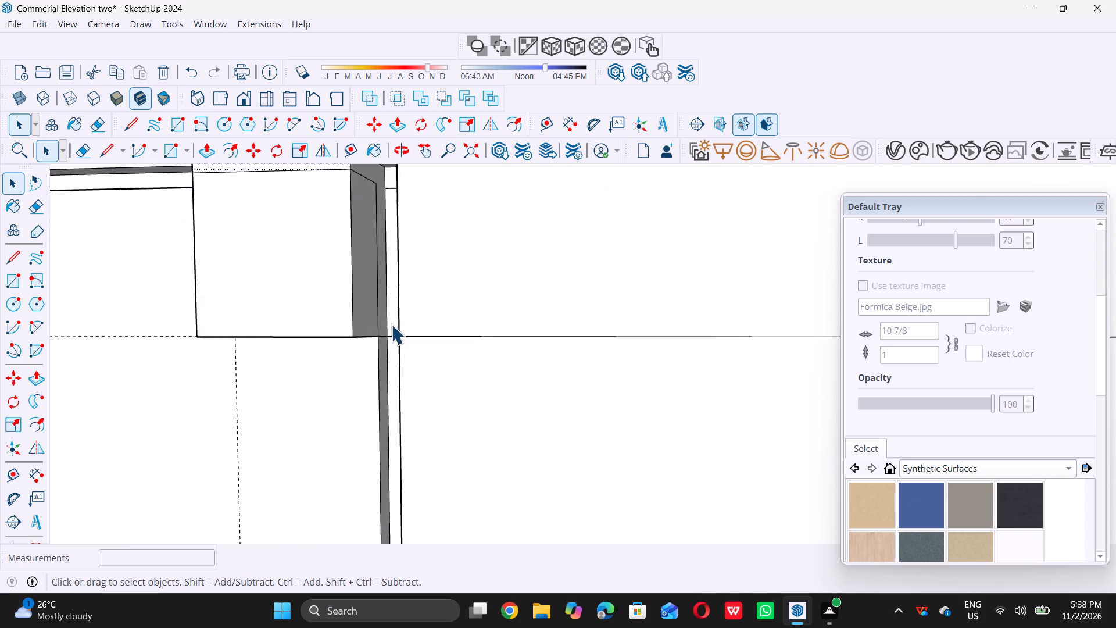
scroll(392, 334, "up", 17)
scroll(381, 340, "up", 6)
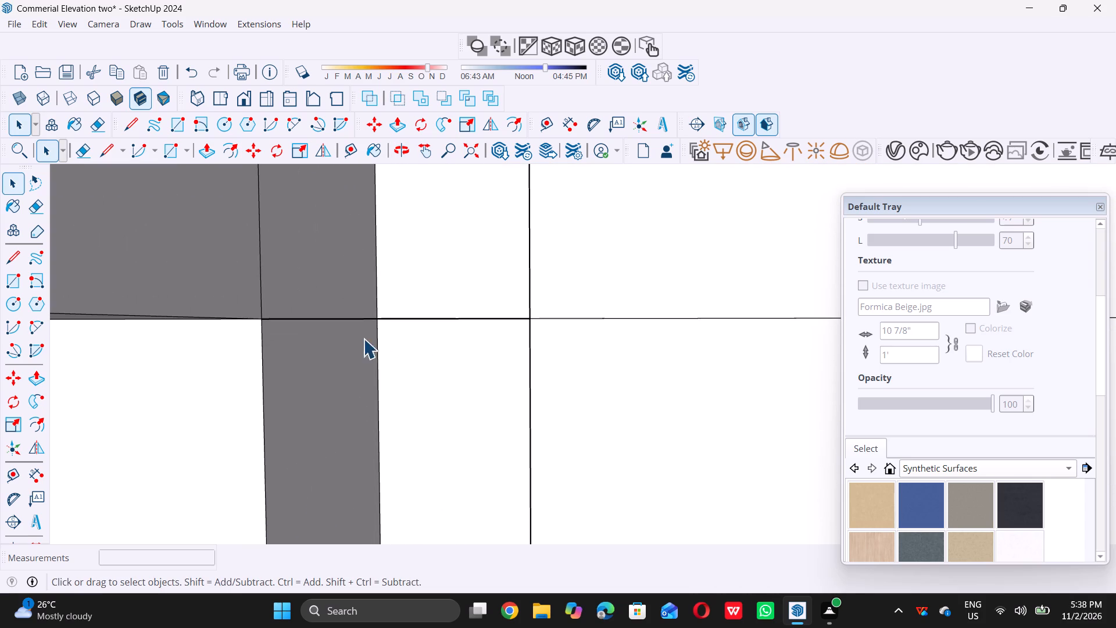
scroll(294, 333, "up", 6)
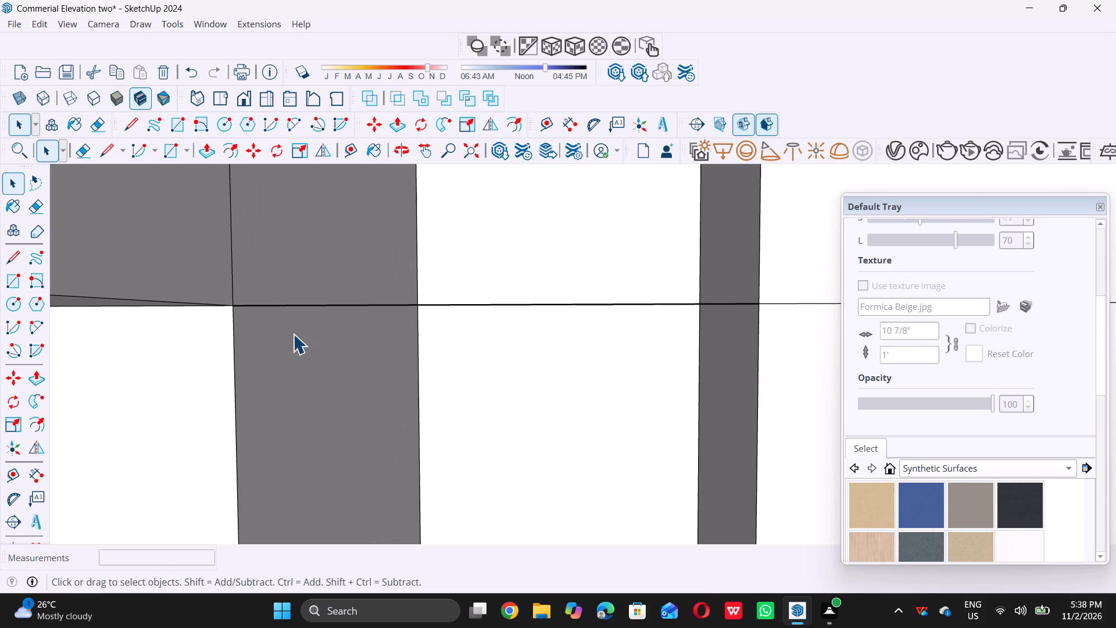
key("l")
left_click(231, 304)
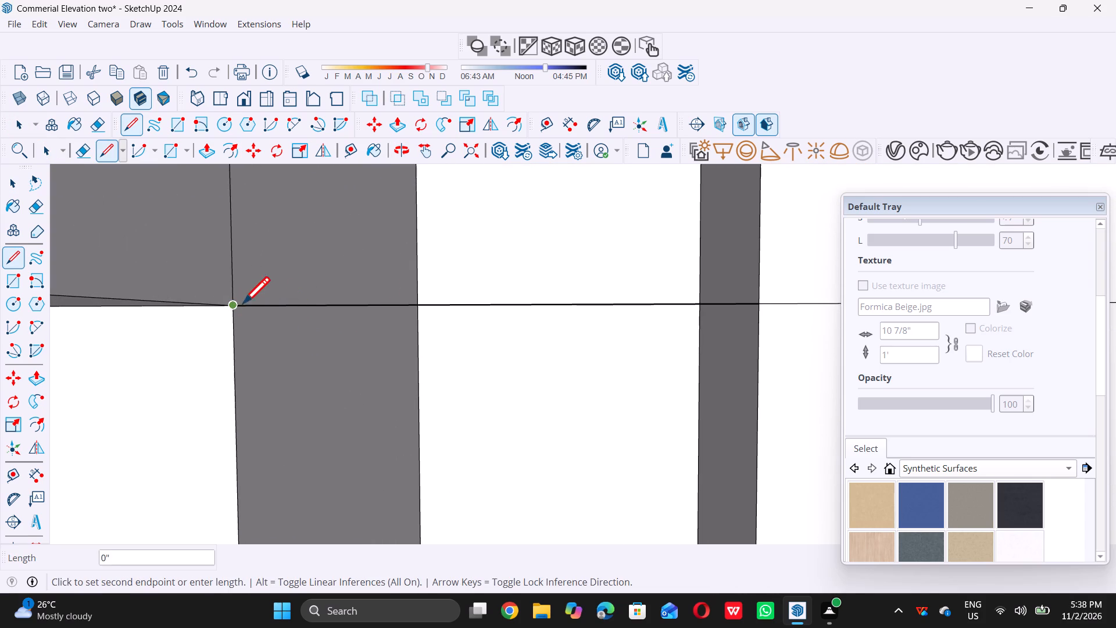
scroll(421, 308, "up", 3)
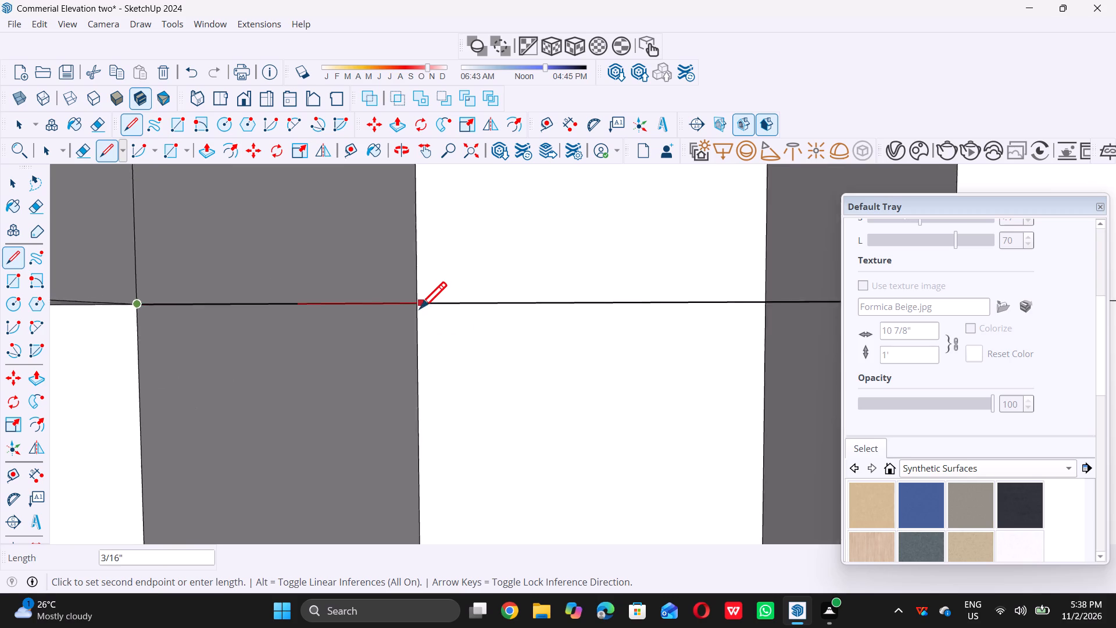
scroll(420, 308, "up", 4)
double_click(419, 323)
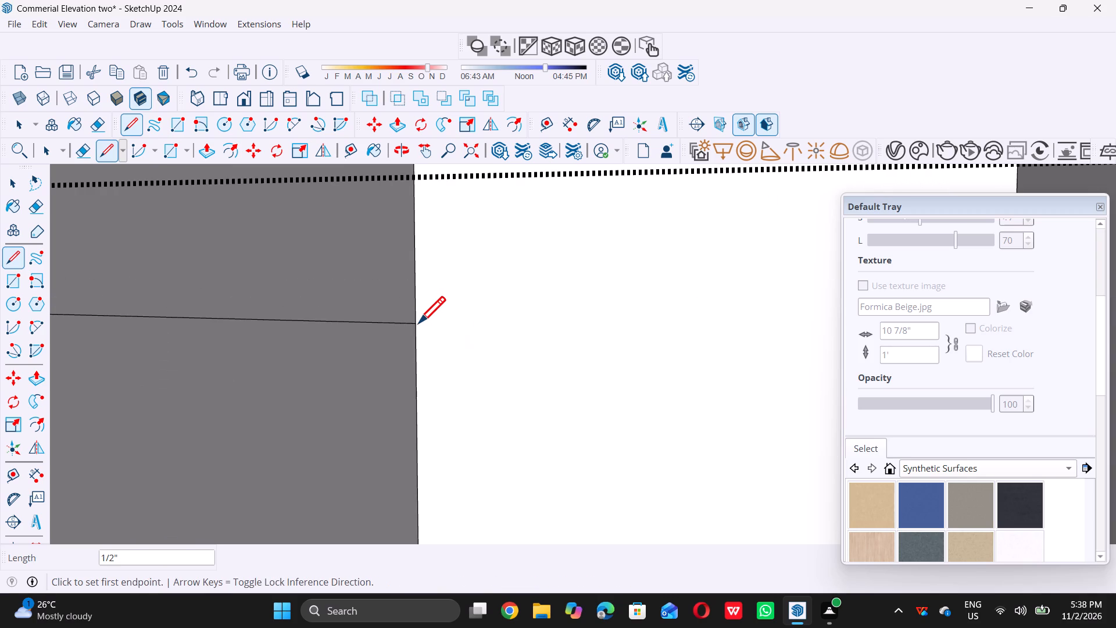
key("space")
Push/Pull the groove side wall above the new line across to the opposite wall, filling the vertical groove within the border.
scroll(425, 338, "down", 9)
triple_click(381, 294)
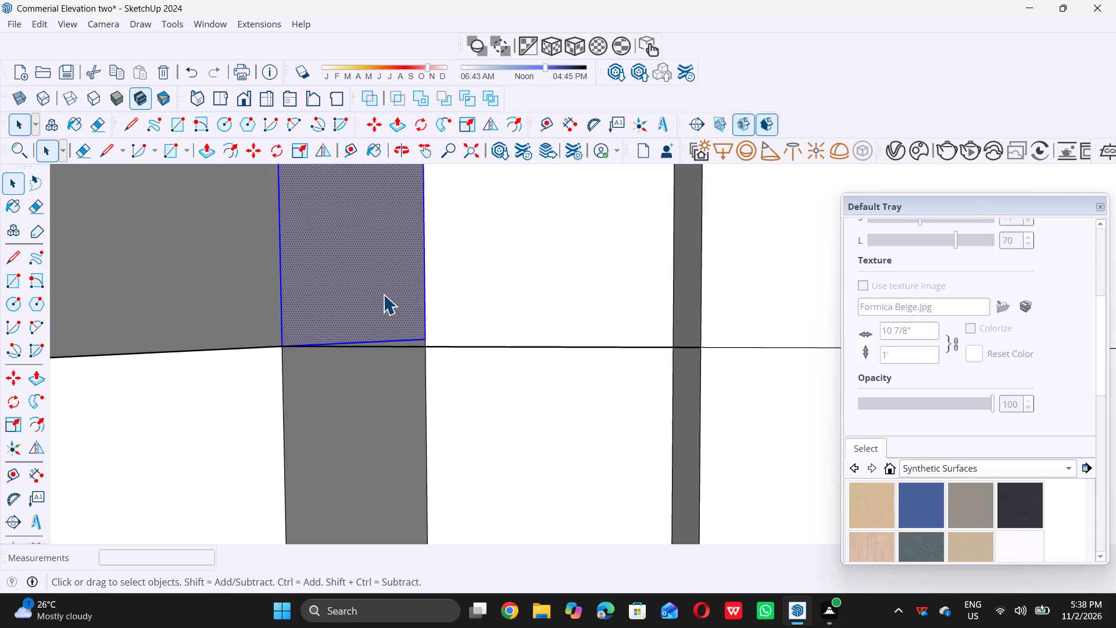
key("p")
left_click(387, 291)
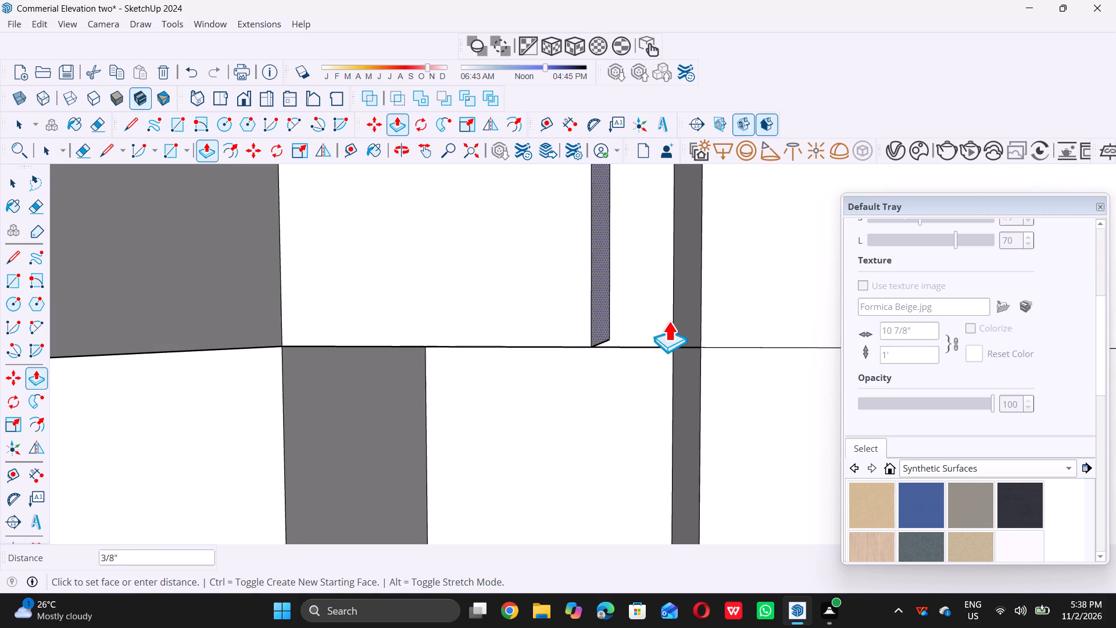
double_click(696, 311)
key("space")
Erase the vertical edge between the filled groove section and the horizontal border strip below the glazing.
scroll(684, 320, "down", 3)
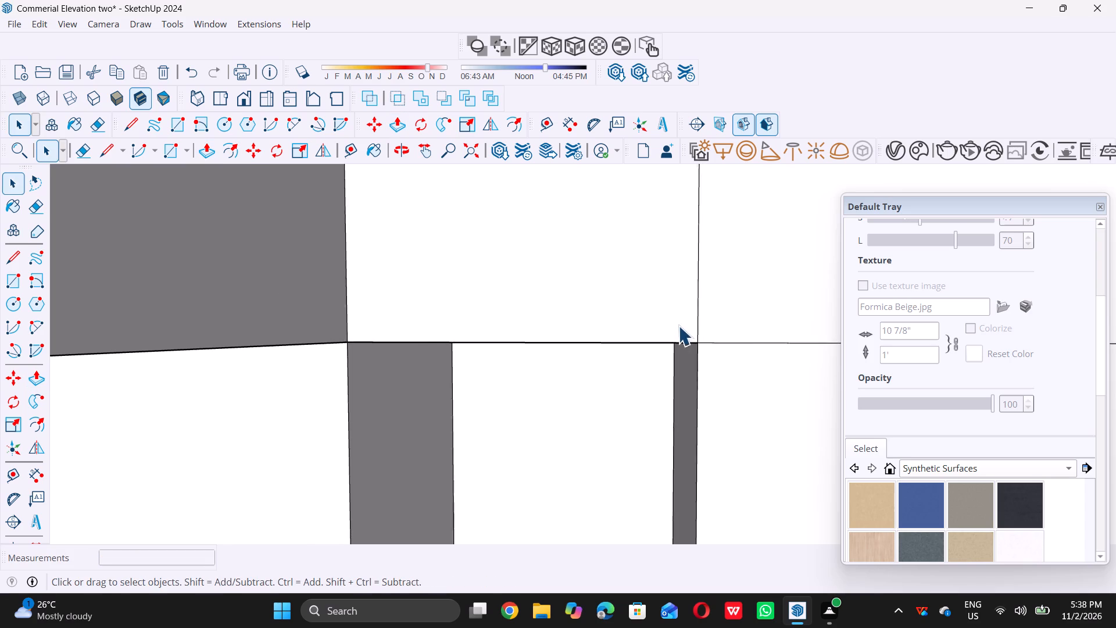
scroll(678, 326, "down", 20)
scroll(678, 326, "down", 7)
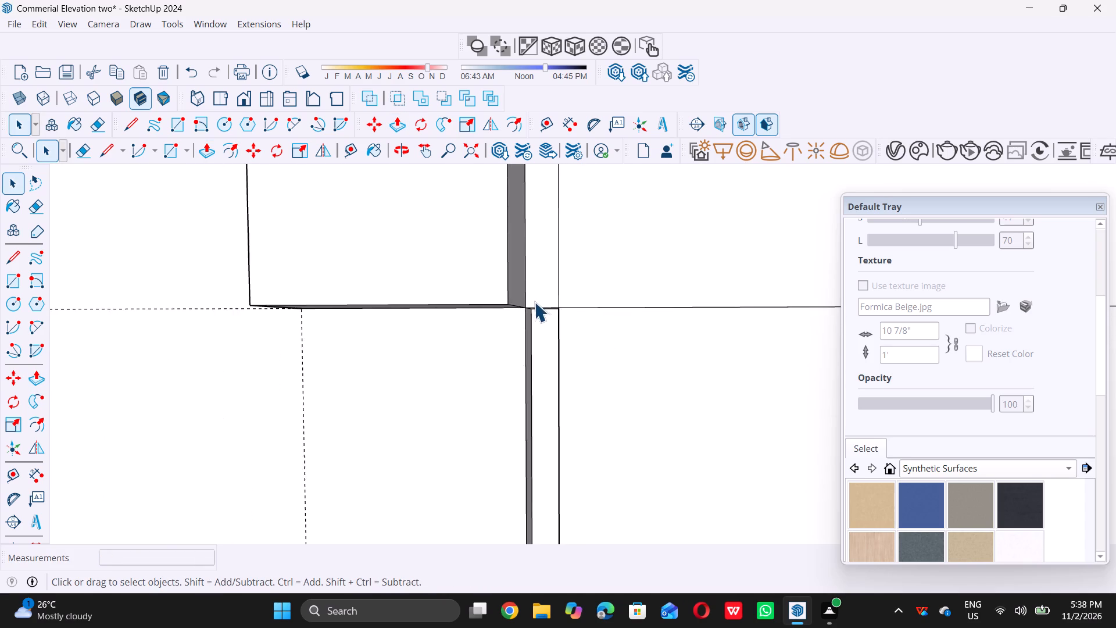
scroll(534, 302, "down", 18)
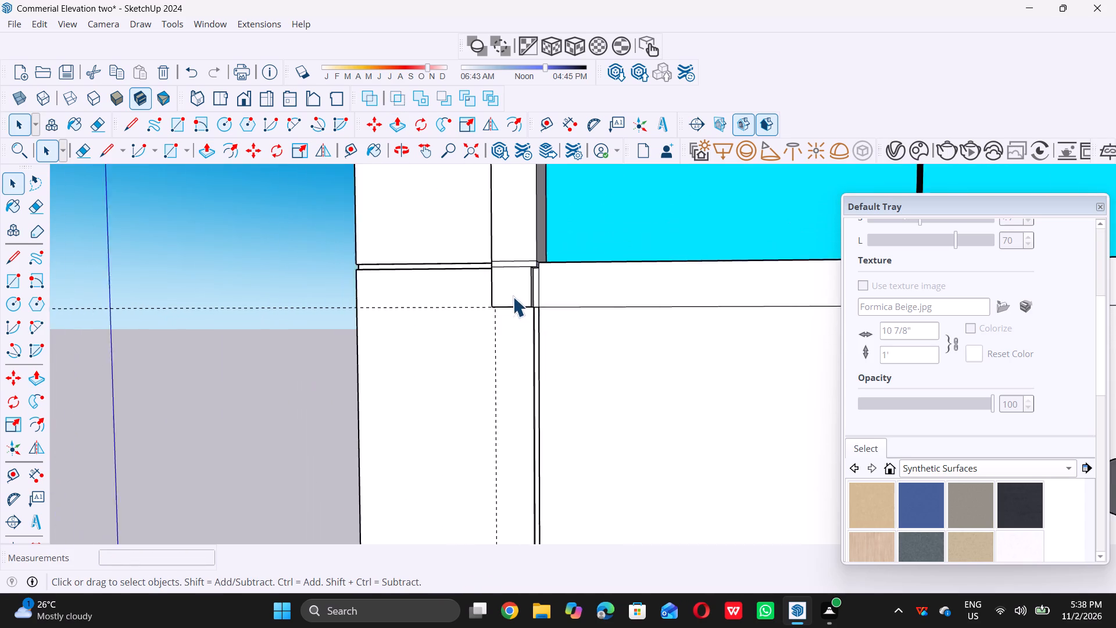
scroll(513, 297, "down", 3)
scroll(593, 325, "down", 11)
middle_click_drag(610, 352, 608, 350)
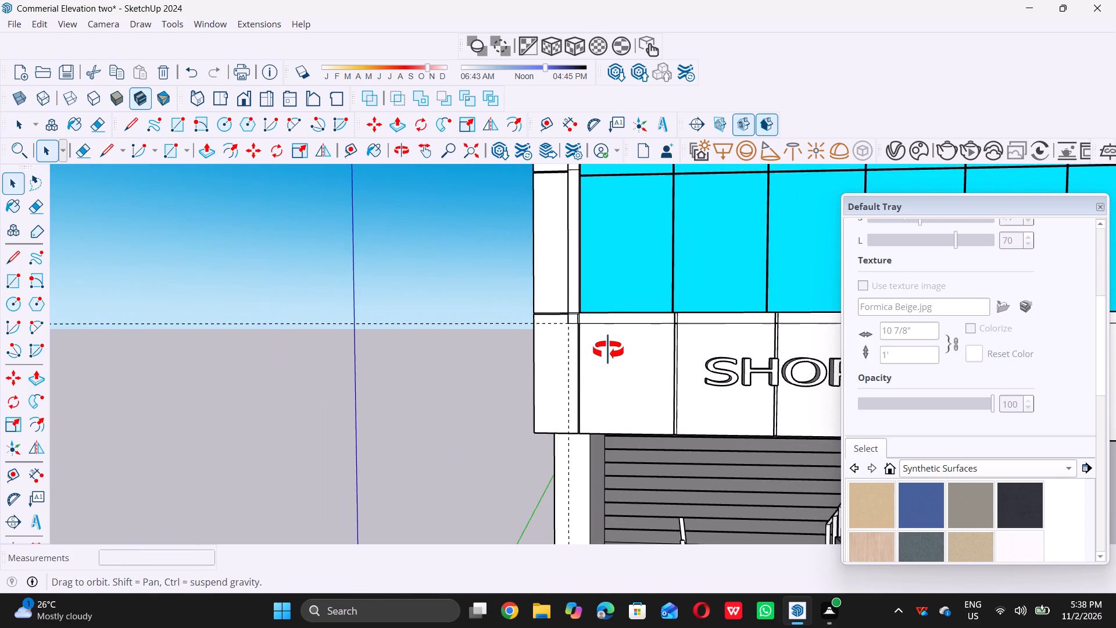
middle_click_drag(608, 350, 567, 354)
scroll(566, 325, "up", 18)
scroll(541, 321, "up", 4)
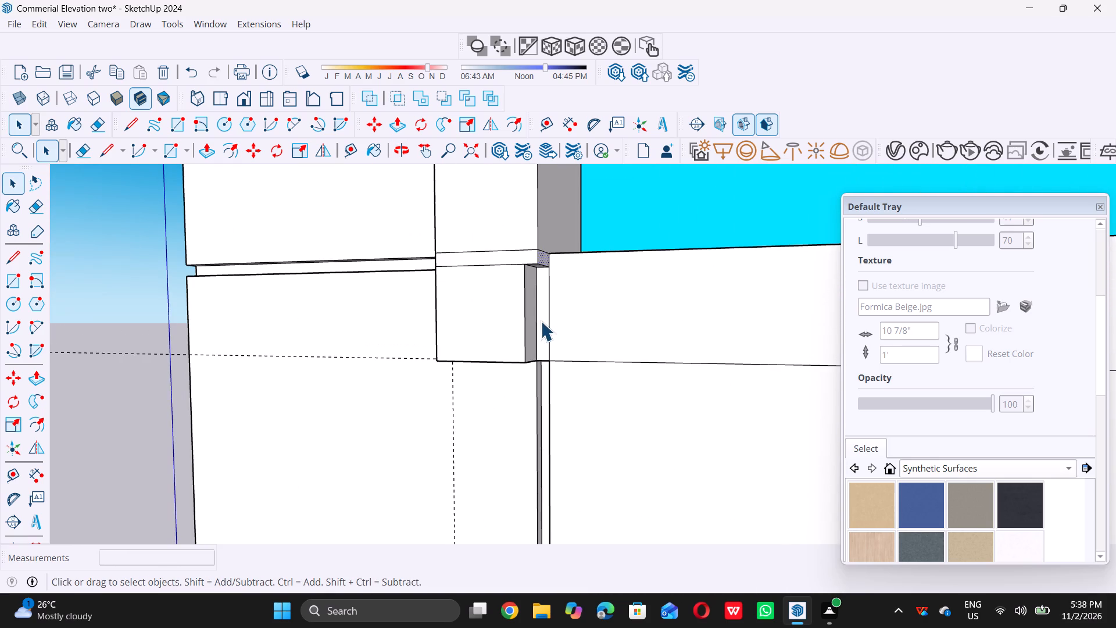
key("e")
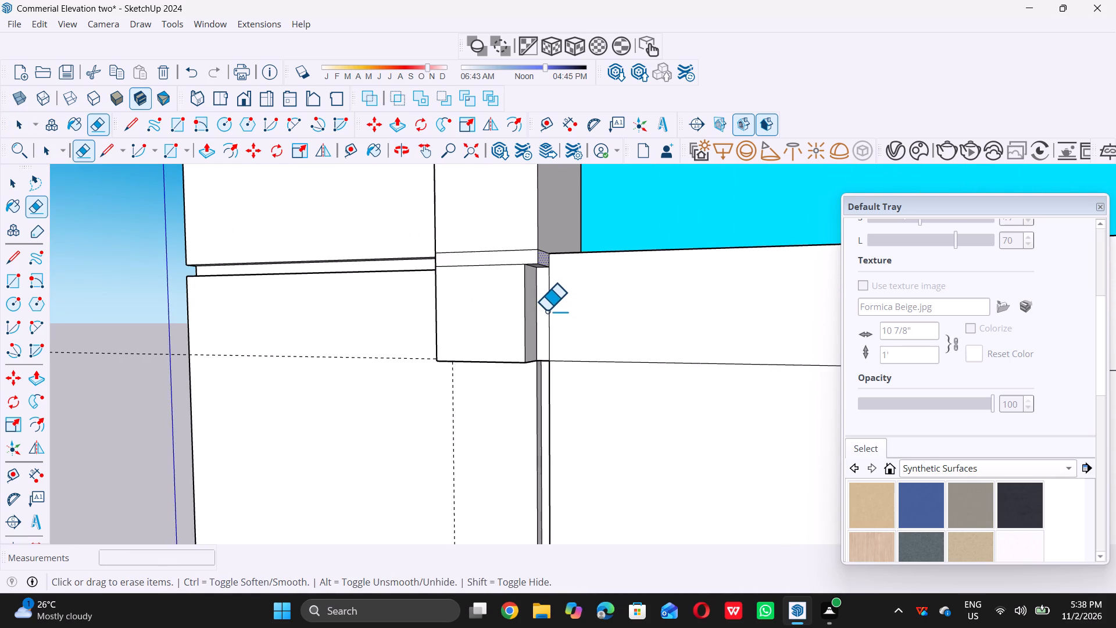
triple_click(546, 311)
triple_click(549, 311)
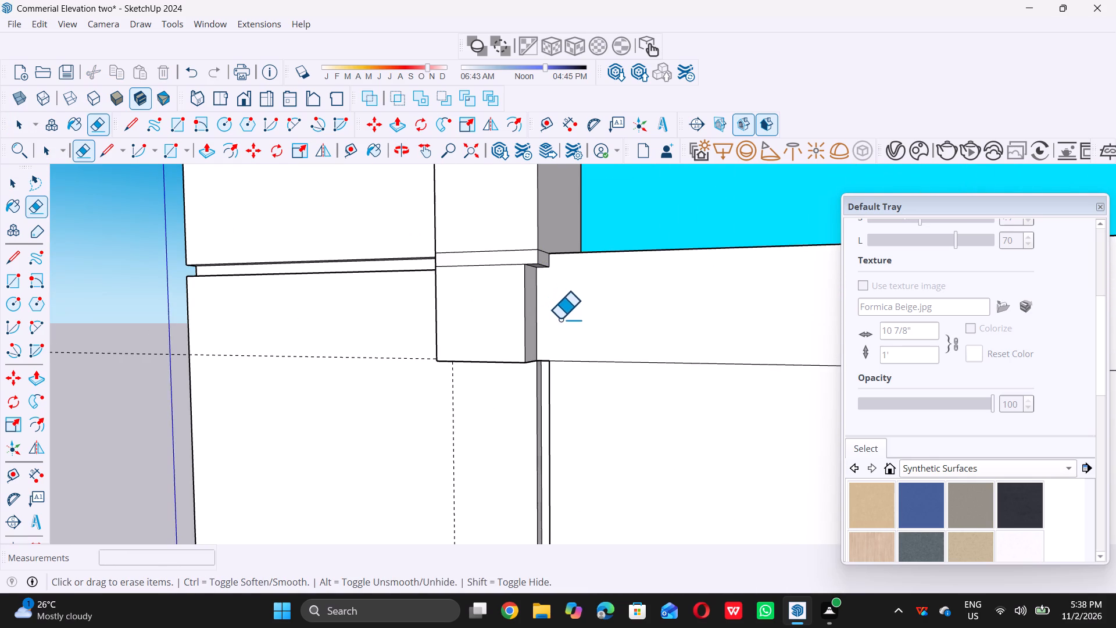
key("space")
Push/Pull the merged horizontal border strip below the glazing outward, level with the raised left corner block.
double_click(596, 315)
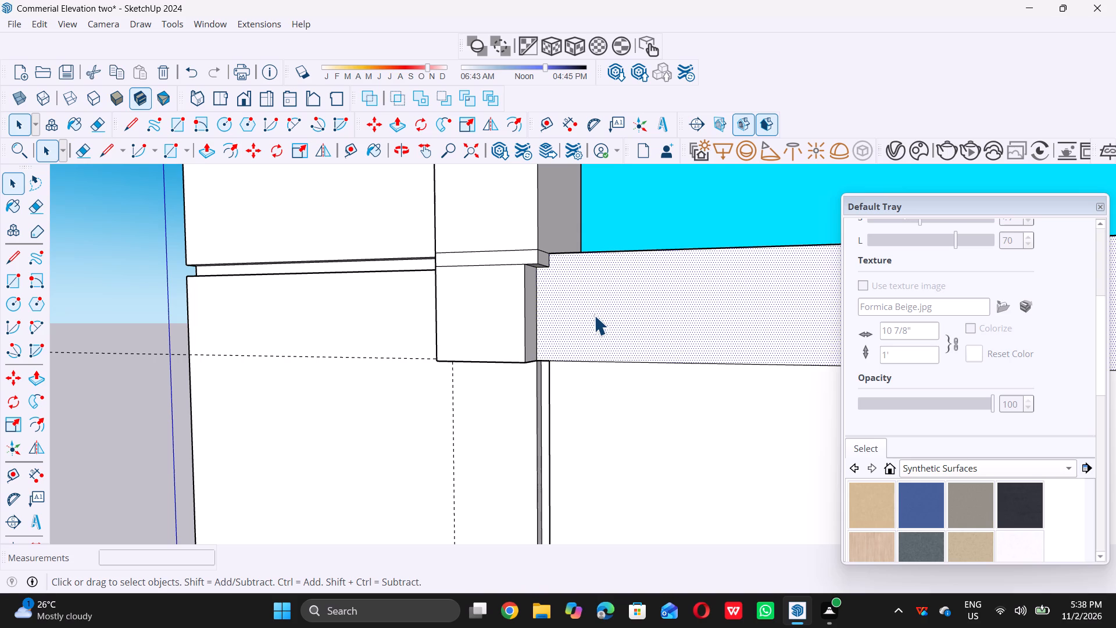
key("p")
double_click(594, 315)
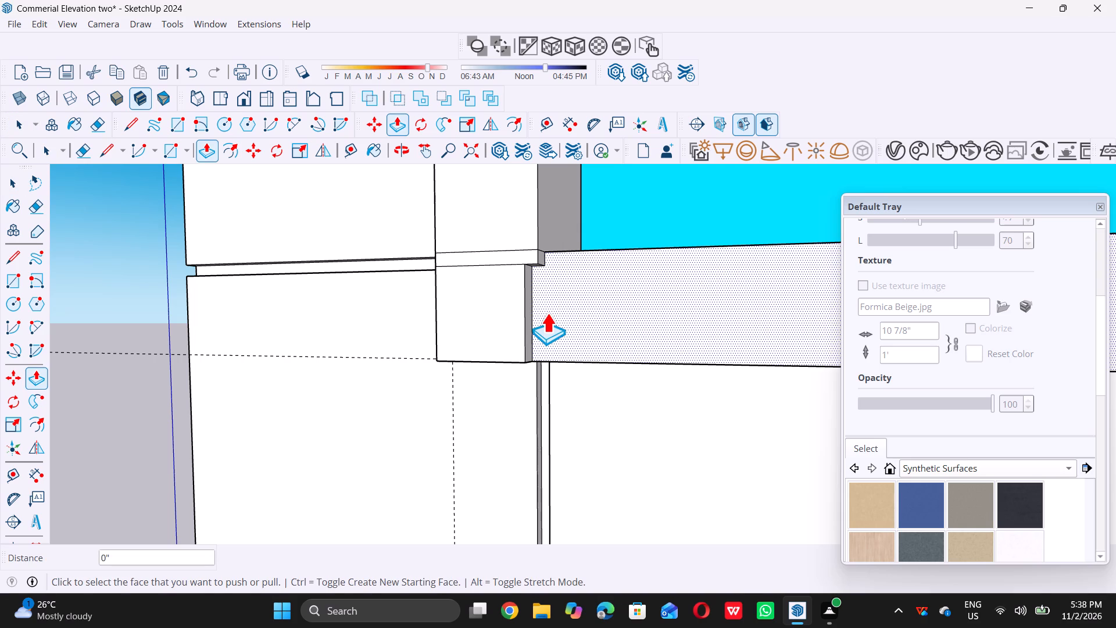
double_click(548, 312)
double_click(542, 310)
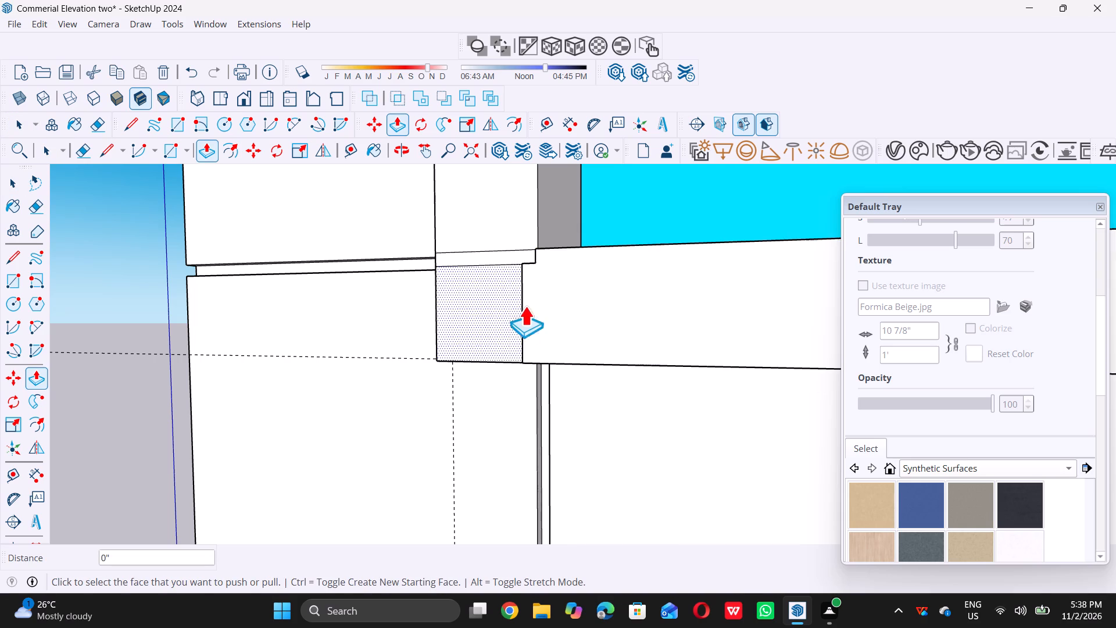
Push/Pull the first panel's horizontal border strip below the glazing outward until it is flush with the raised corner block.
left_click(543, 308)
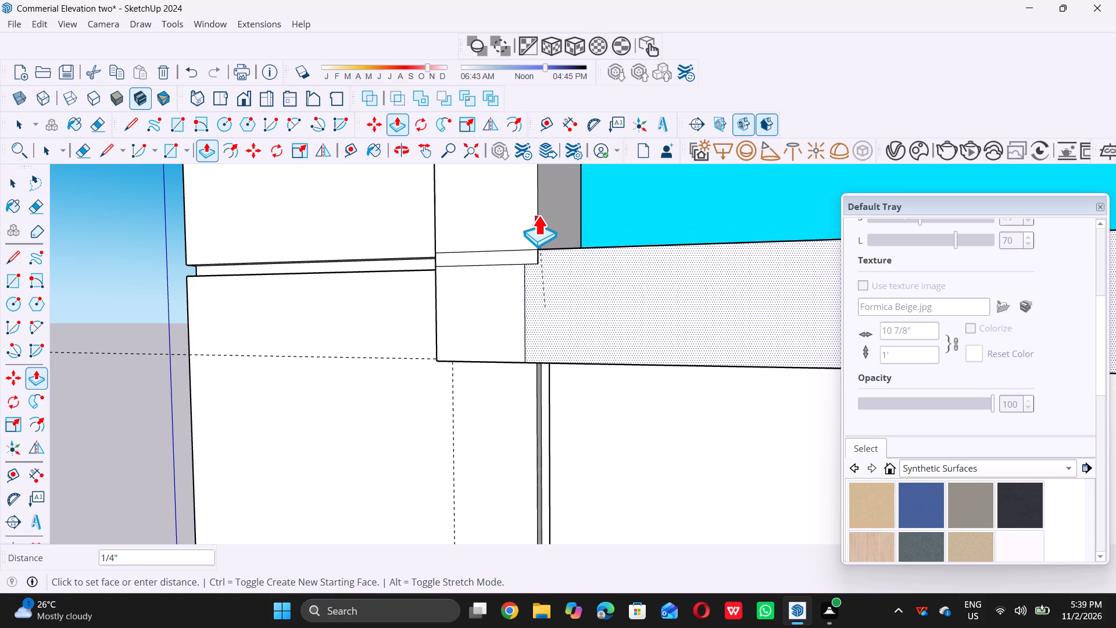
double_click(538, 215)
key("space")
Draw a 1/2" line across the side wall of the vertical groove before SHOP, at the border's lower line.
scroll(478, 306, "down", 11)
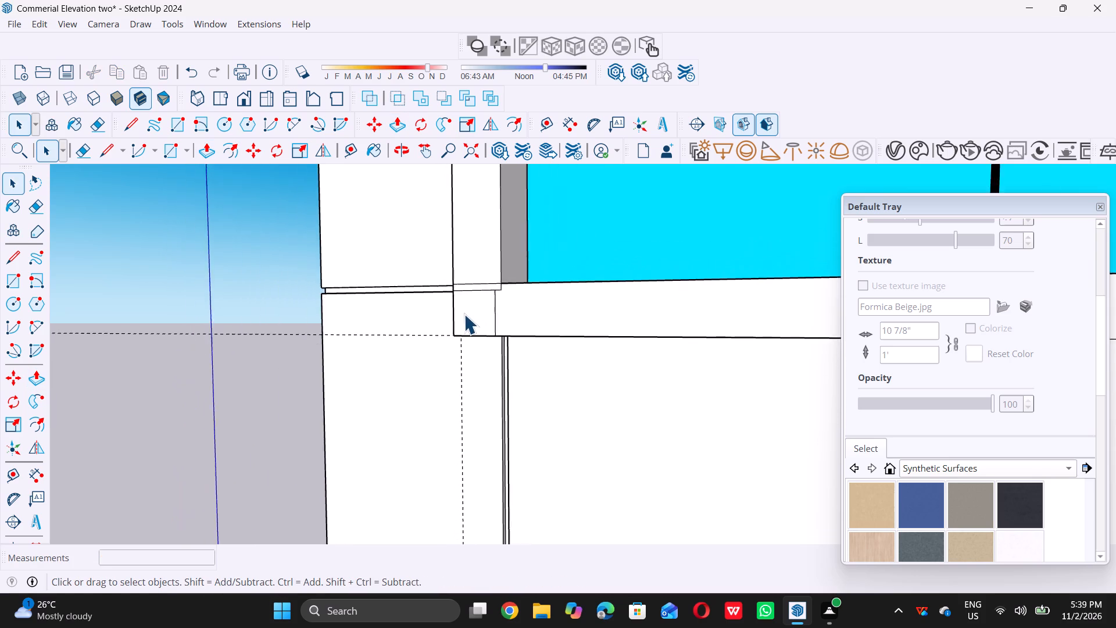
scroll(464, 314, "down", 11)
middle_click_drag(608, 318, 598, 320)
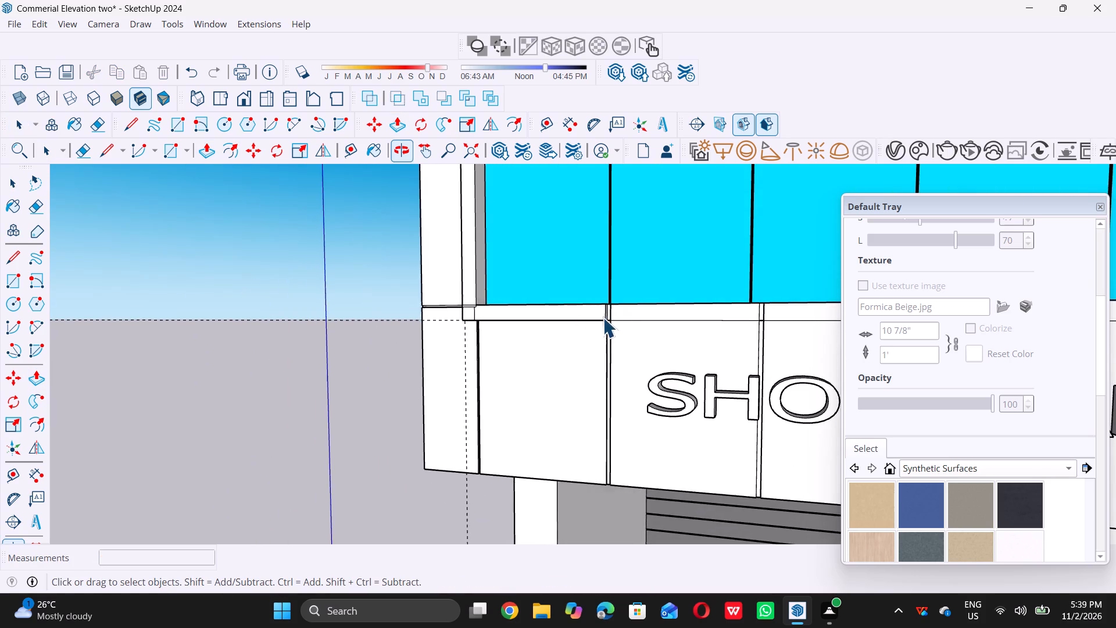
scroll(603, 316, "up", 17)
scroll(619, 323, "up", 5)
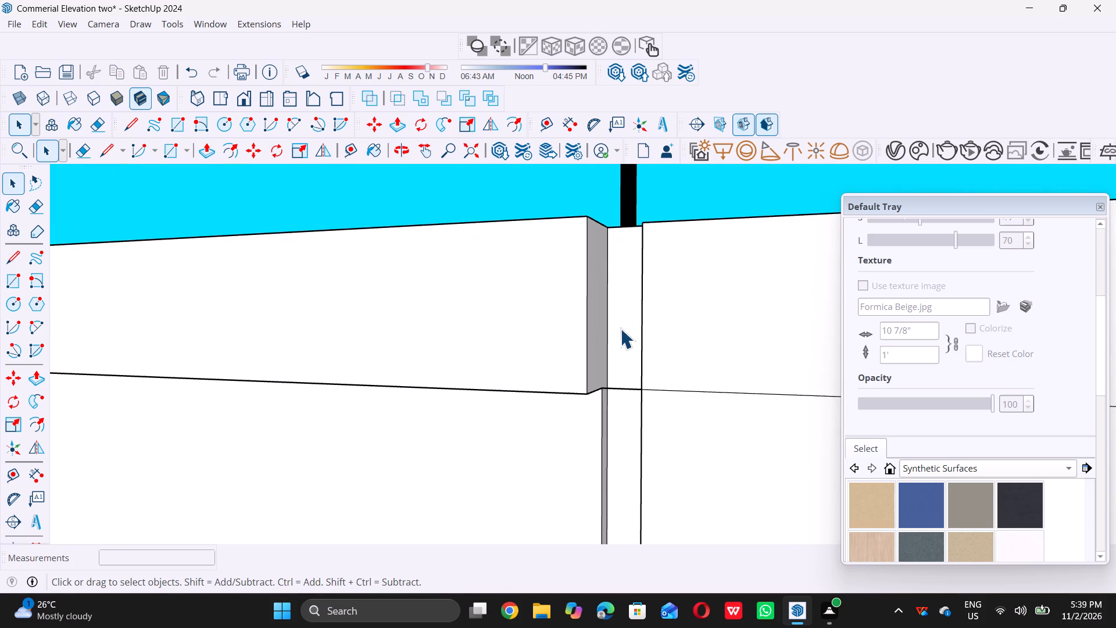
double_click(620, 329)
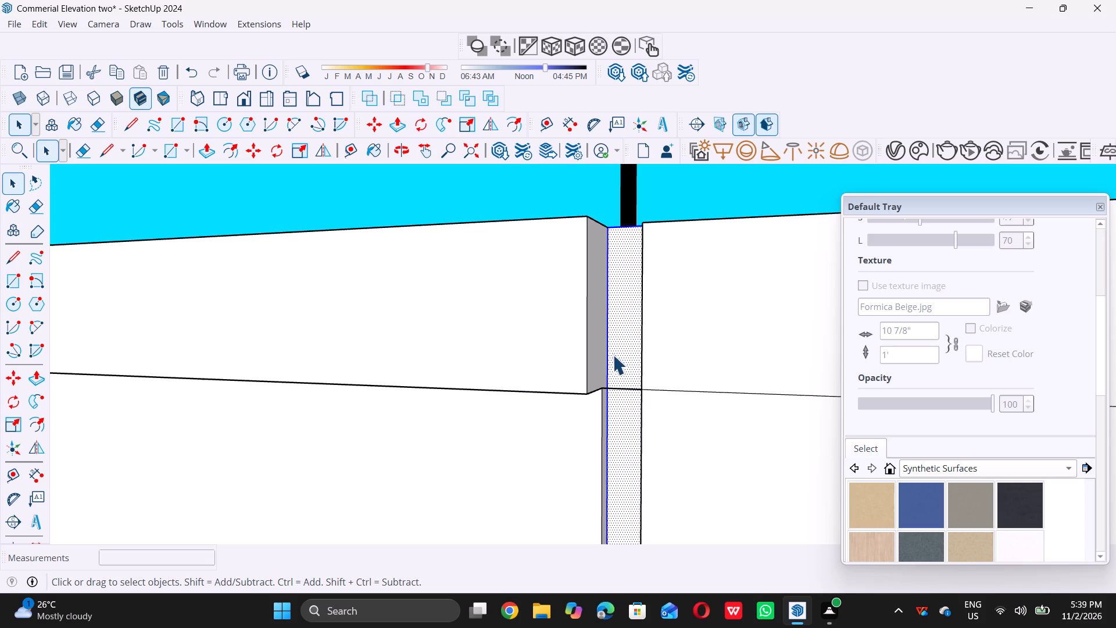
scroll(611, 363, "up", 4)
key("space")
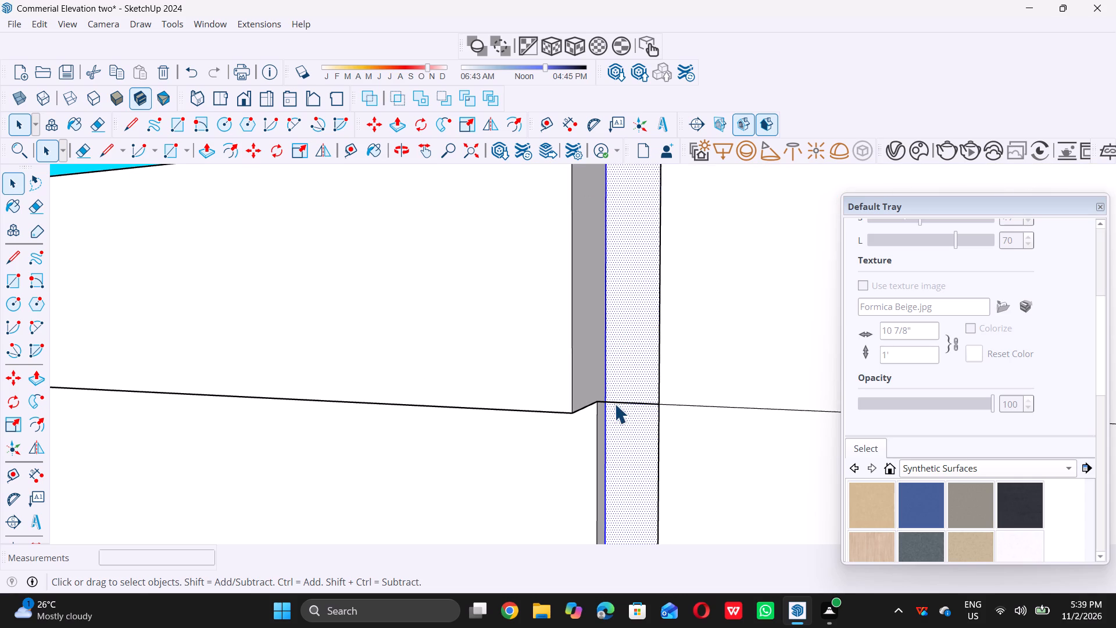
key("l")
scroll(618, 407, "up", 9)
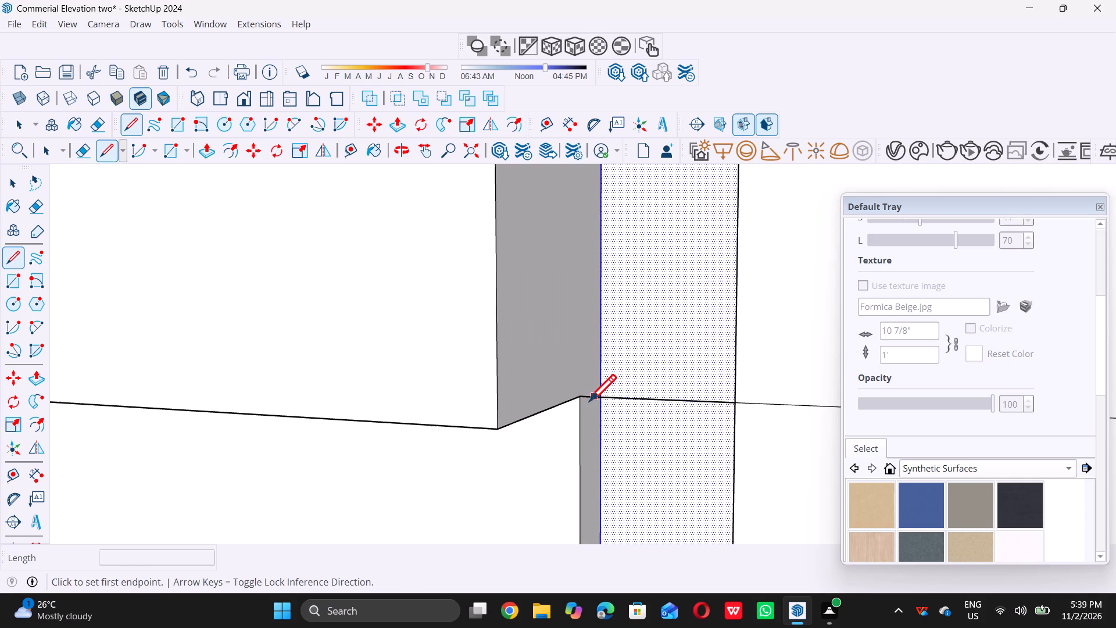
left_click(583, 396)
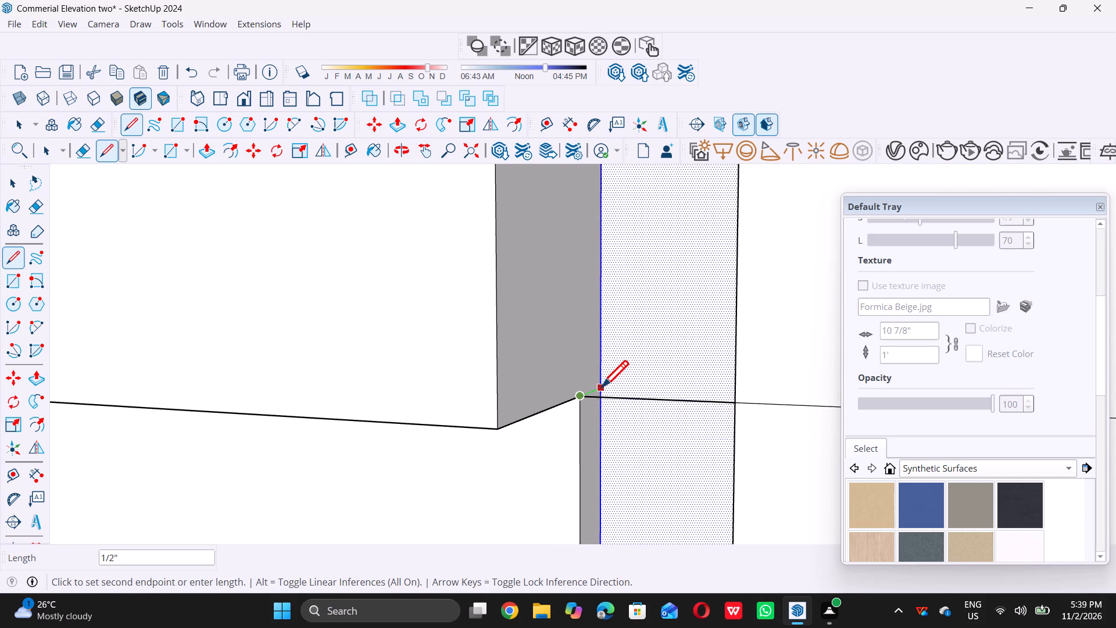
double_click(602, 387)
key("space")
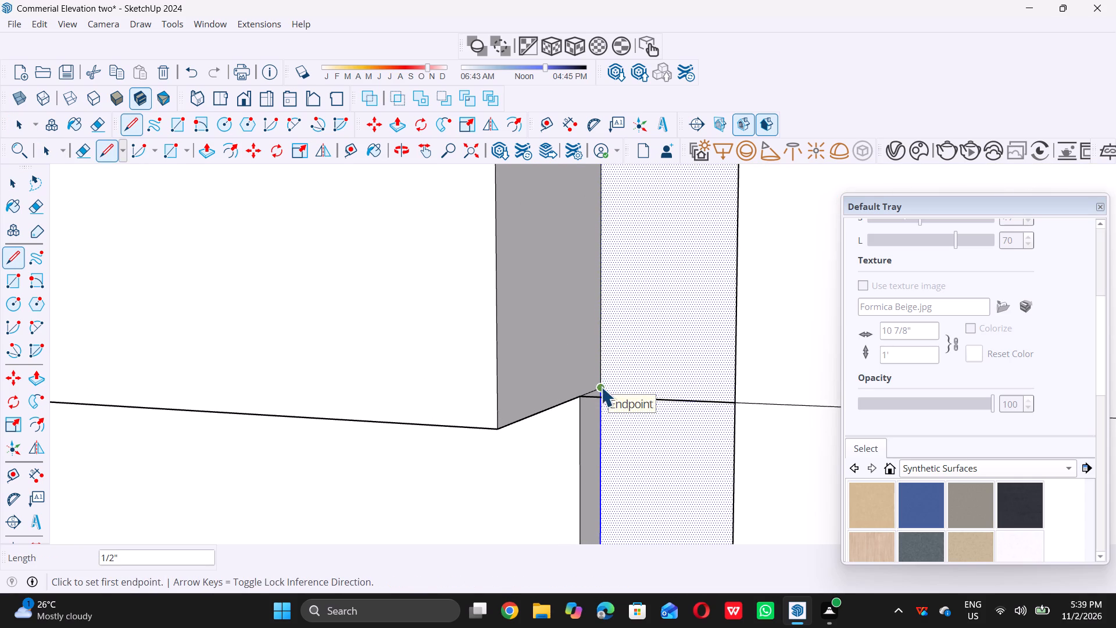
Push/Pull the groove side wall above the new line 1" across to the opposite wall, filling the groove before SHOP within the border.
left_click(562, 349)
scroll(561, 349, "down", 10)
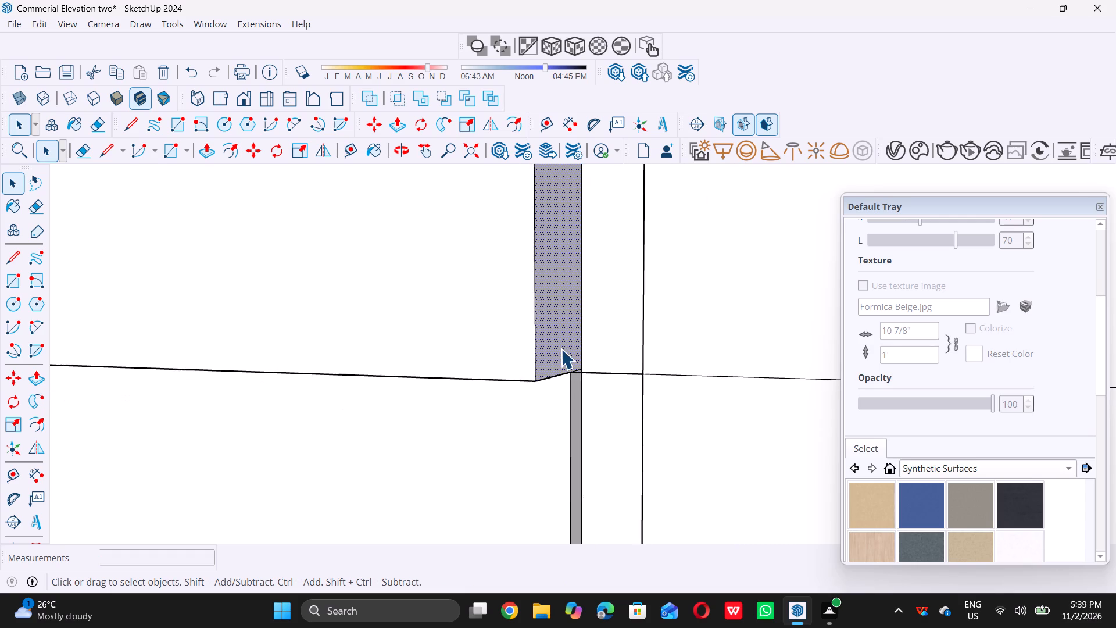
scroll(561, 349, "down", 4)
key("p")
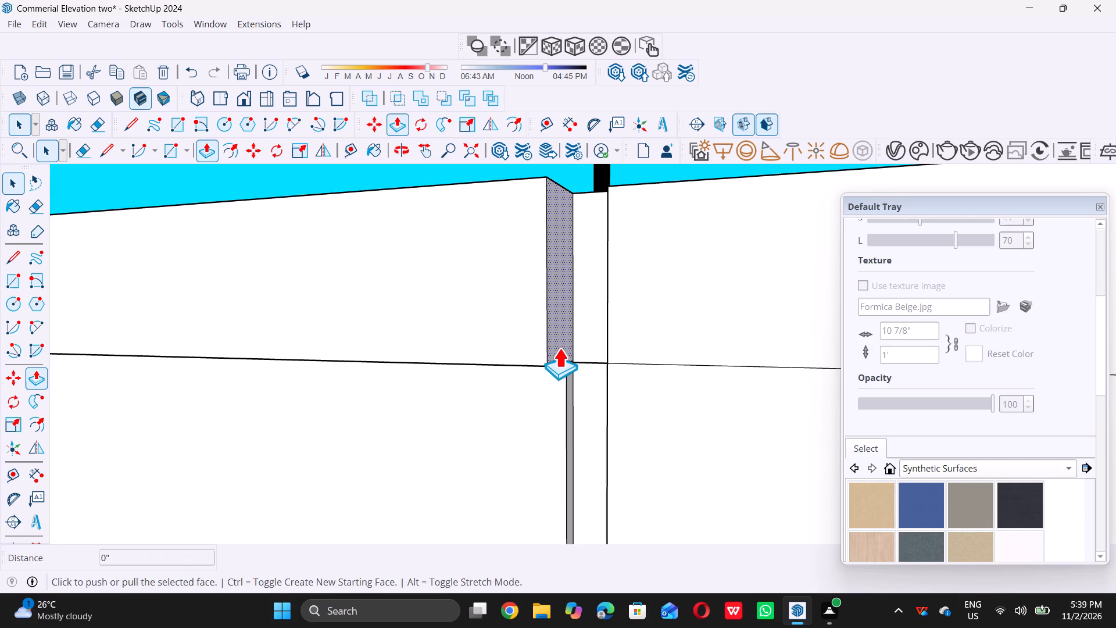
left_click(559, 331)
left_click(613, 344)
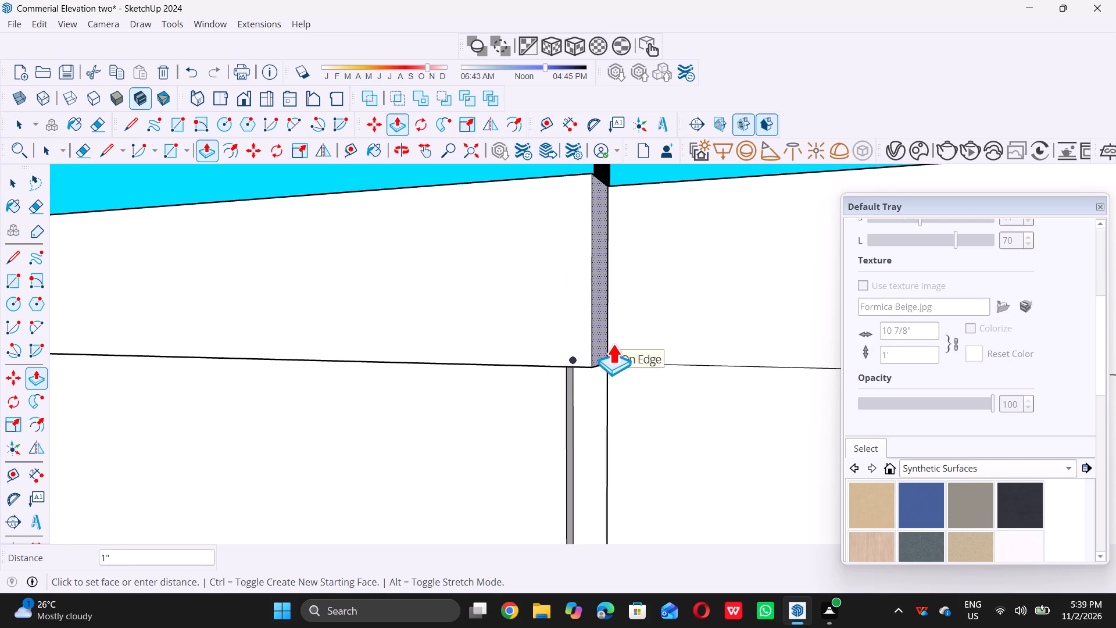
key("space")
Push/Pull the second panel's border strip, above the SH letters, outward 1 1/4" level with the first panel's strip.
left_click(643, 312)
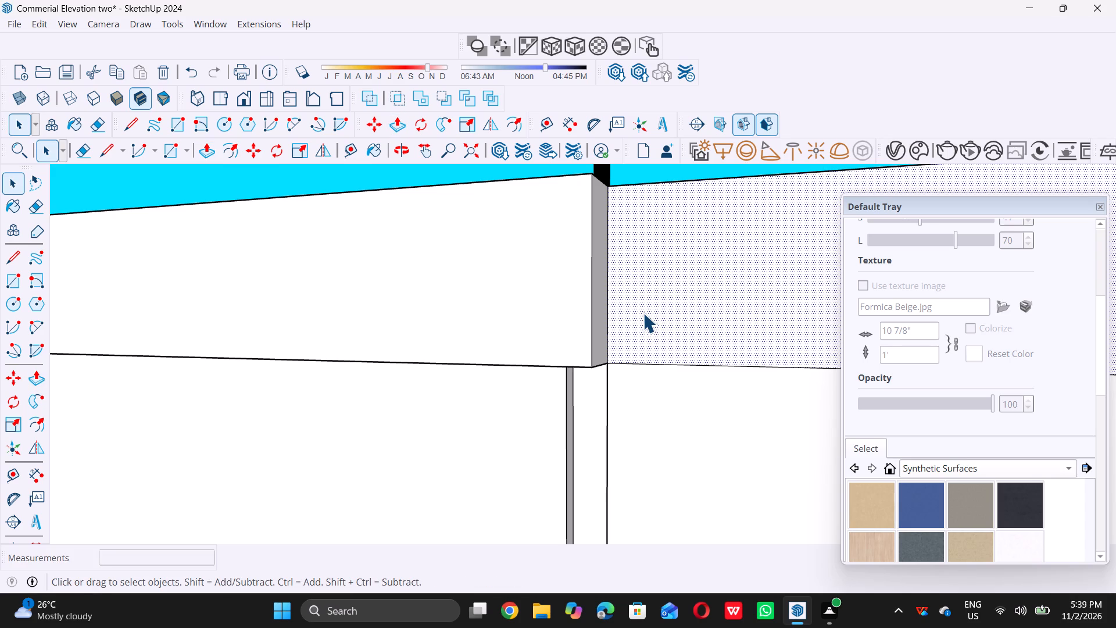
key("p")
left_click(644, 310)
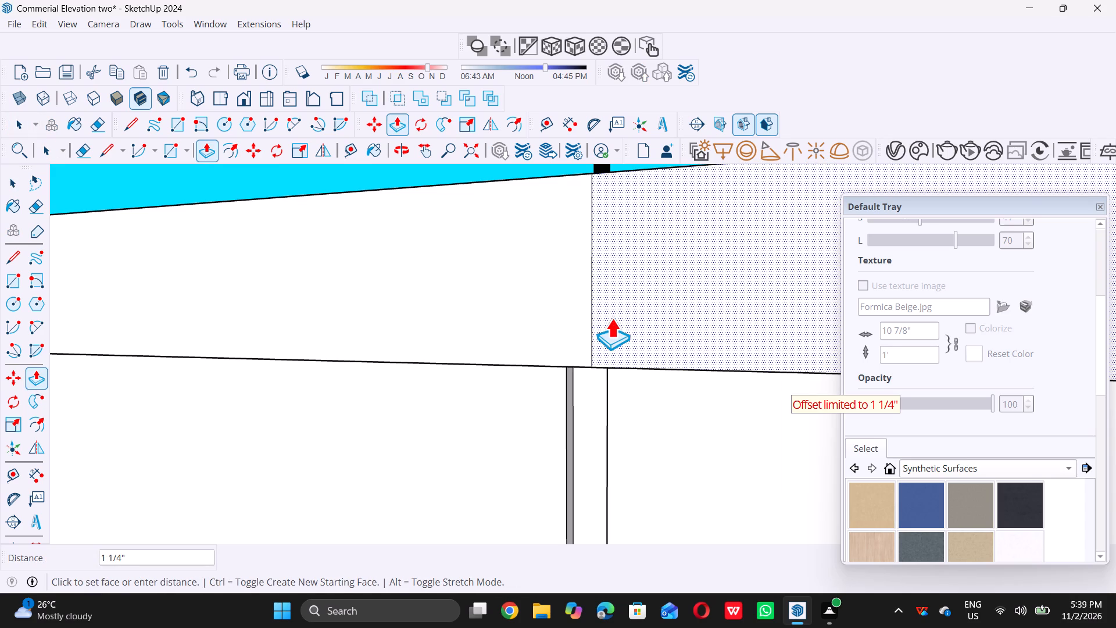
double_click(599, 311)
key("space")
Draw a line about 1/2" long across the side wall of the groove between the H and O of SHOP, at the border's lower line.
scroll(593, 316, "down", 20)
scroll(593, 316, "down", 7)
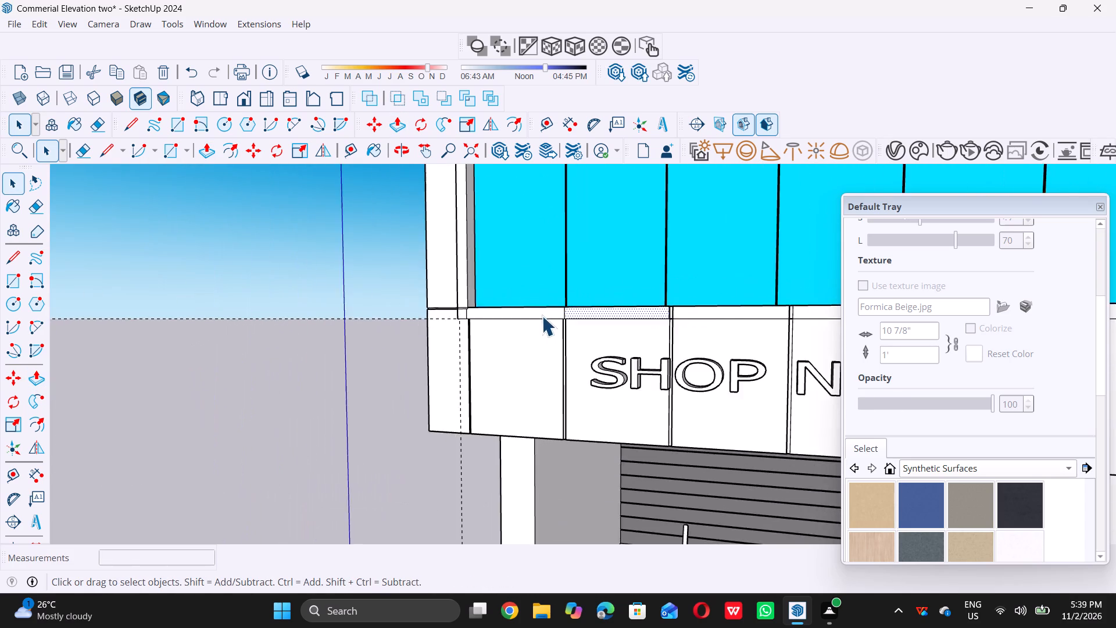
scroll(542, 316, "down", 7)
scroll(692, 311, "up", 4)
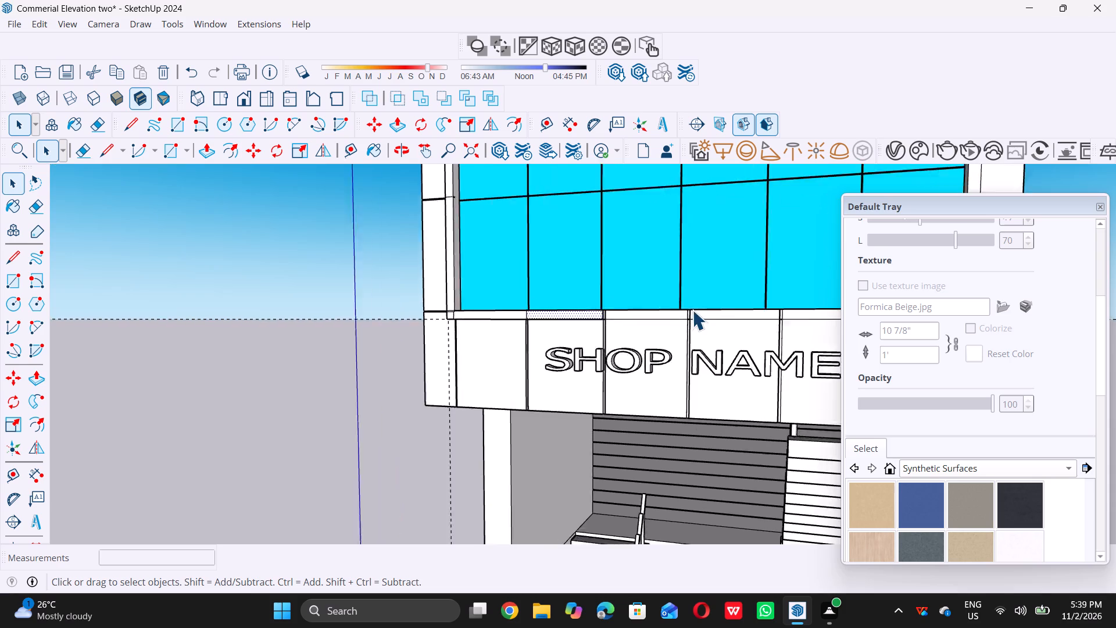
scroll(692, 310, "up", 2)
scroll(646, 319, "up", 4)
scroll(589, 312, "up", 6)
scroll(488, 333, "up", 5)
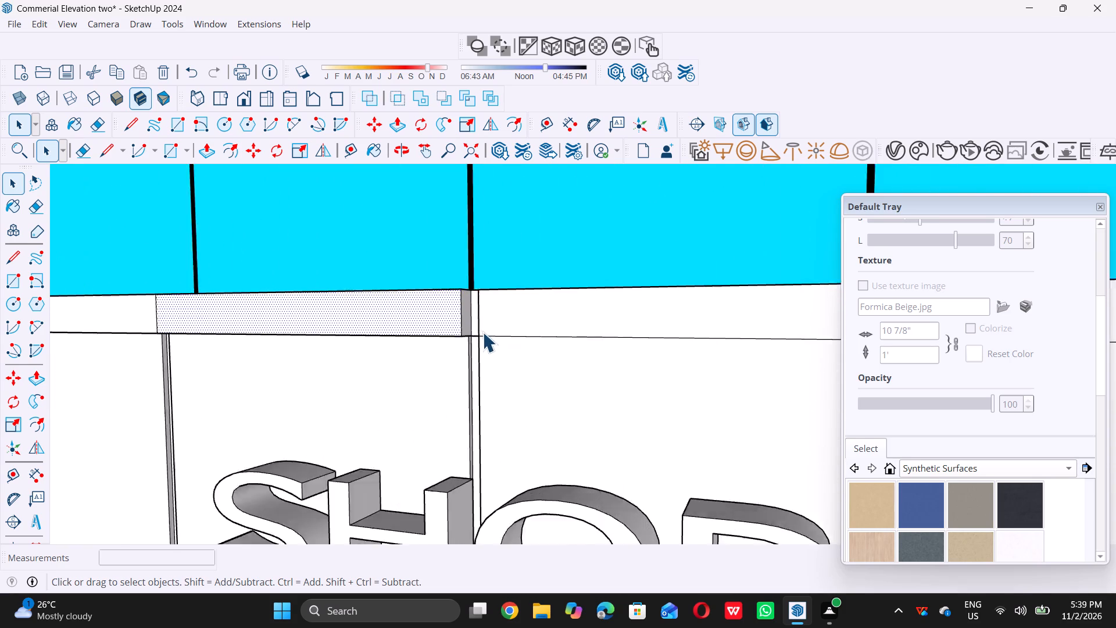
scroll(473, 326, "up", 9)
middle_click_drag(468, 326, 448, 324)
middle_click(448, 324)
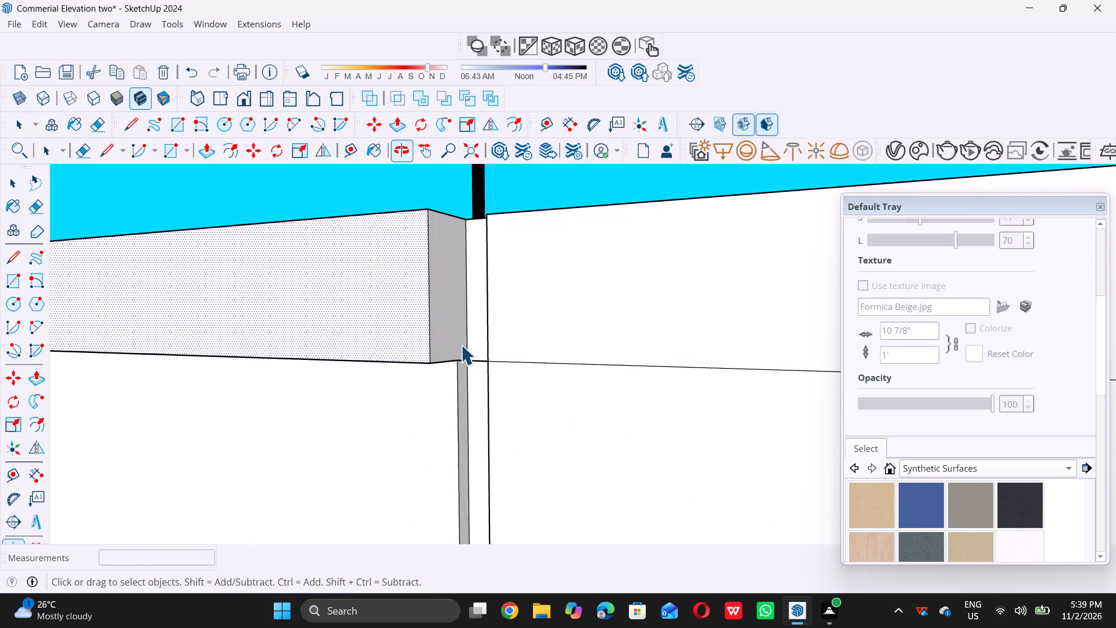
scroll(464, 351, "up", 9)
key("l")
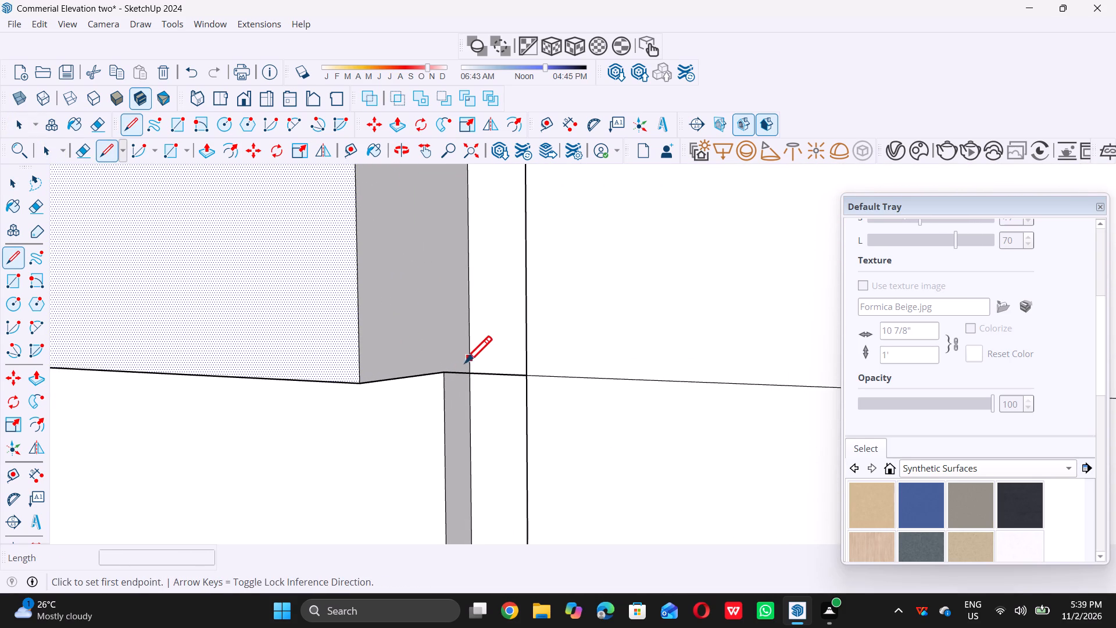
double_click(443, 370)
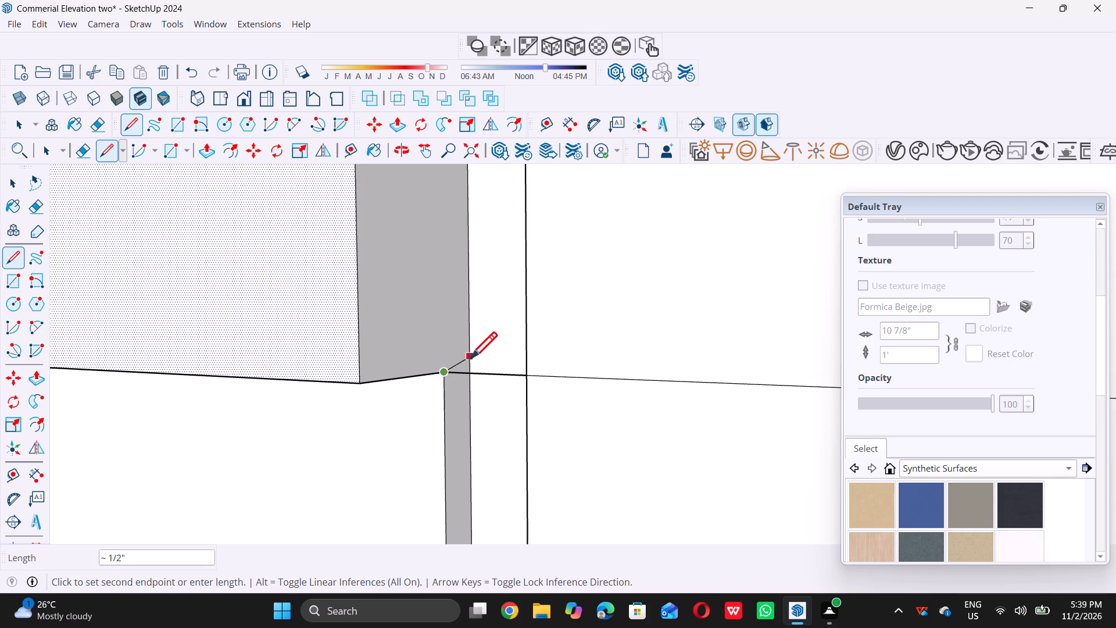
left_click(473, 364)
key("space")
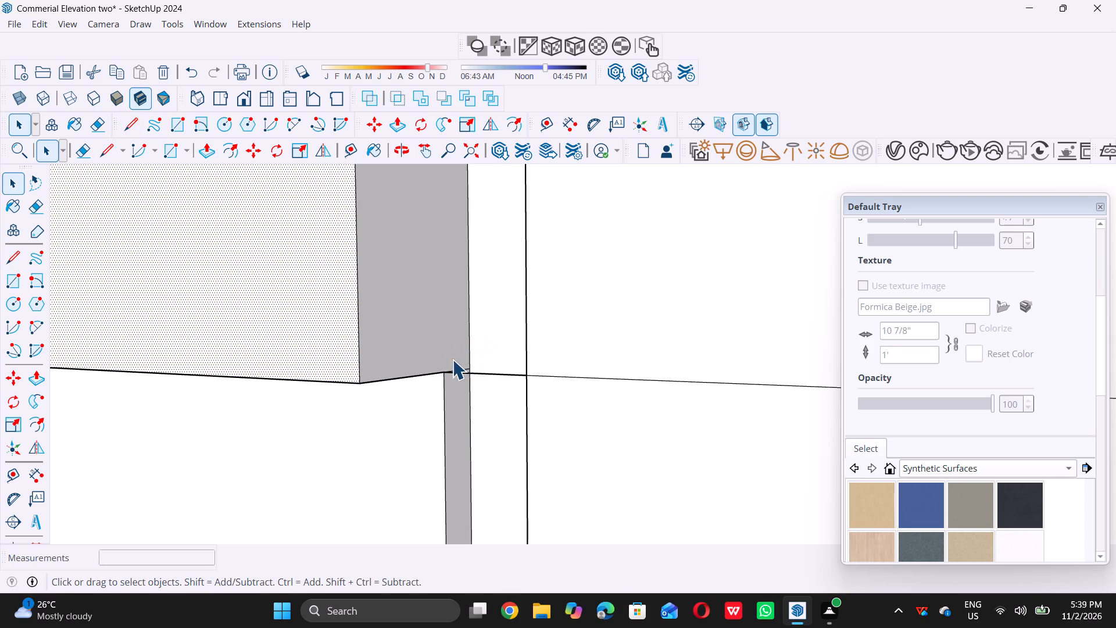
Push/Pull the side wall above the line 1" across the groove between H and O, filling it within the border.
left_click(430, 325)
key("p")
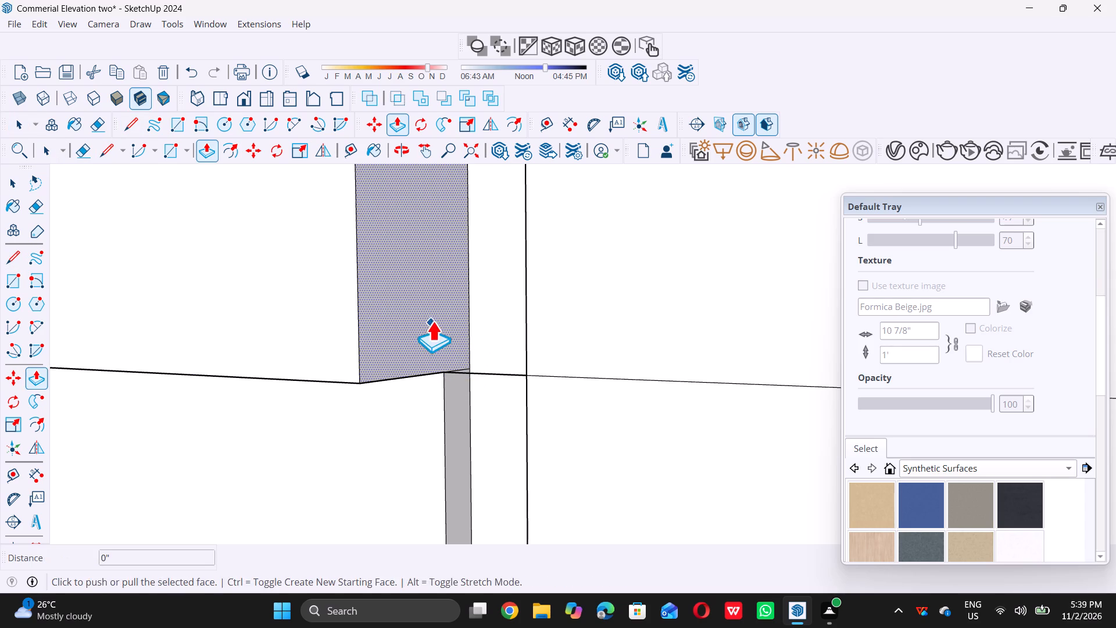
double_click(433, 320)
key("space")
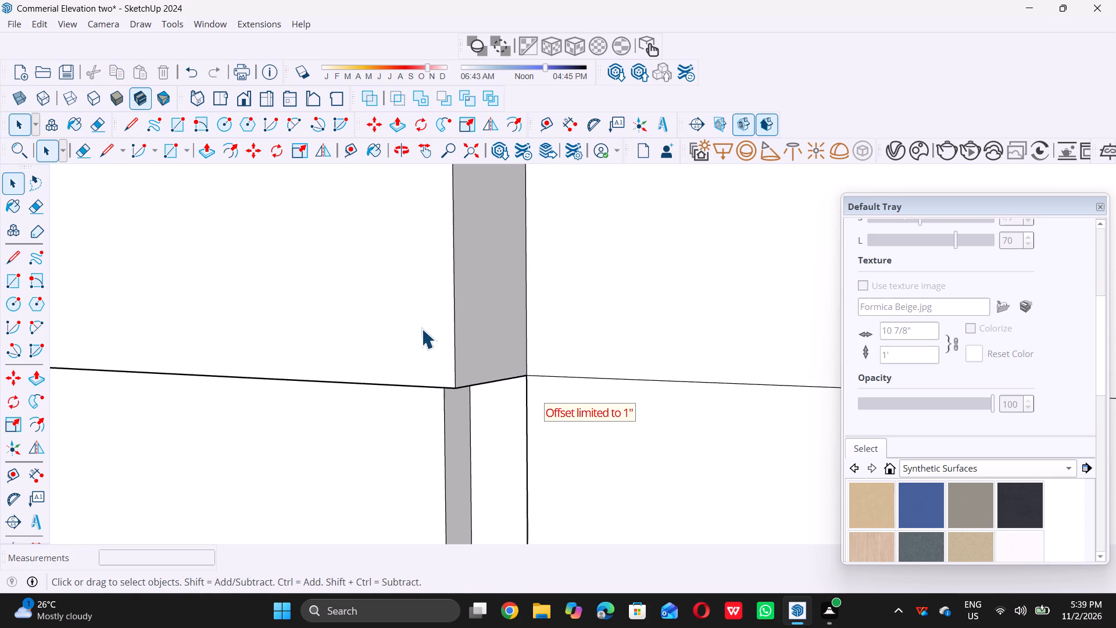
Push/Pull the third panel's border strip, above the OP letters, outward 1 1/4" level with the neighbouring raised strip.
scroll(420, 329, "down", 17)
scroll(460, 282, "up", 3)
double_click(459, 281)
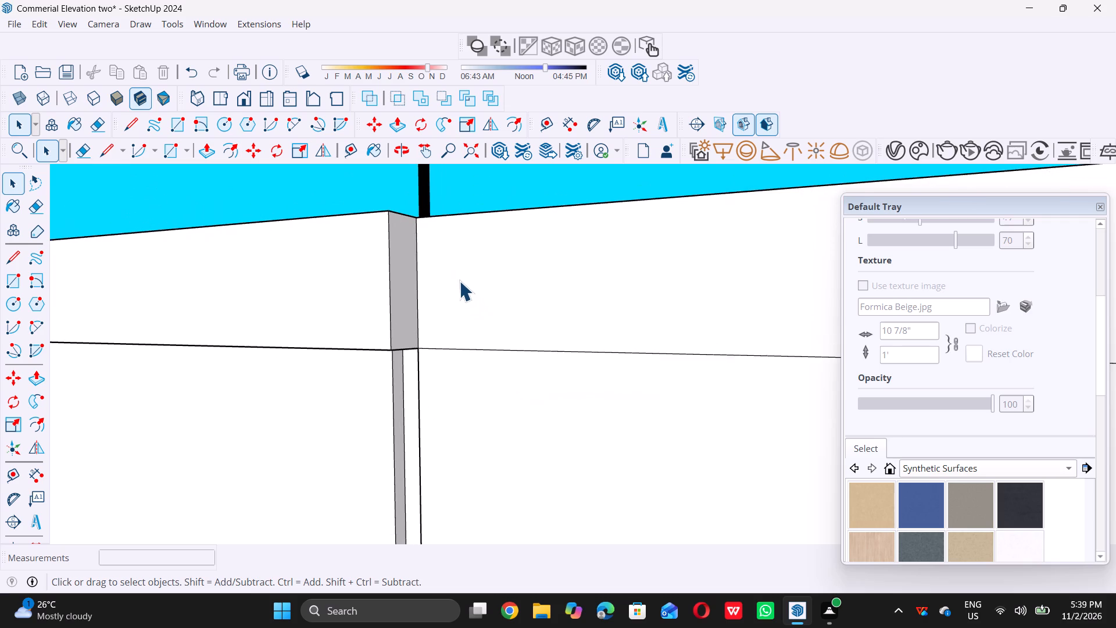
key("p")
left_click(462, 277)
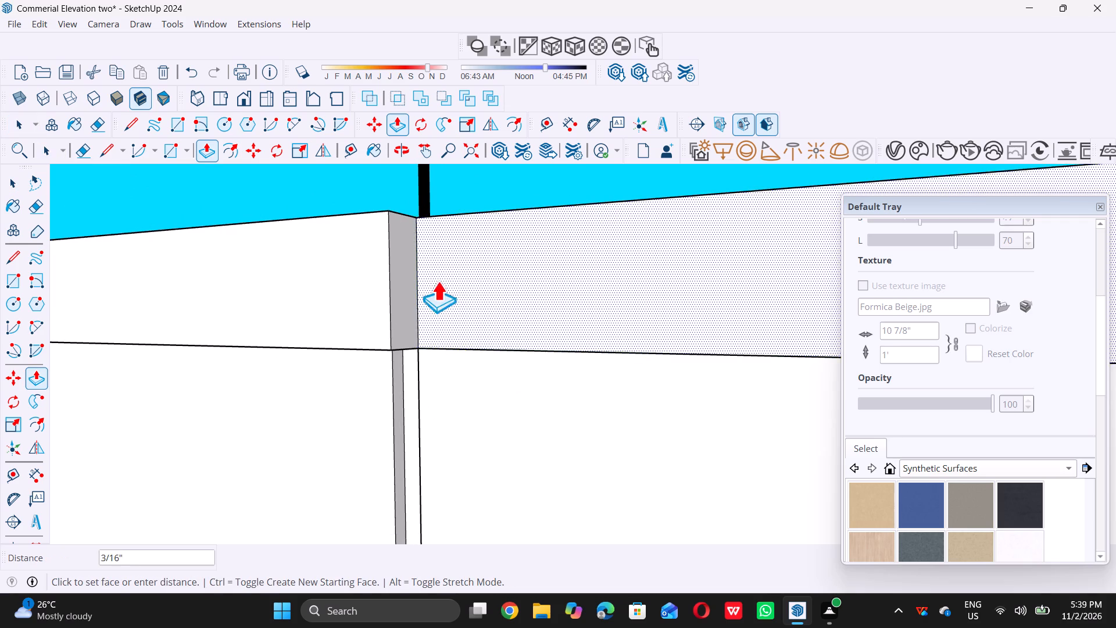
double_click(386, 260)
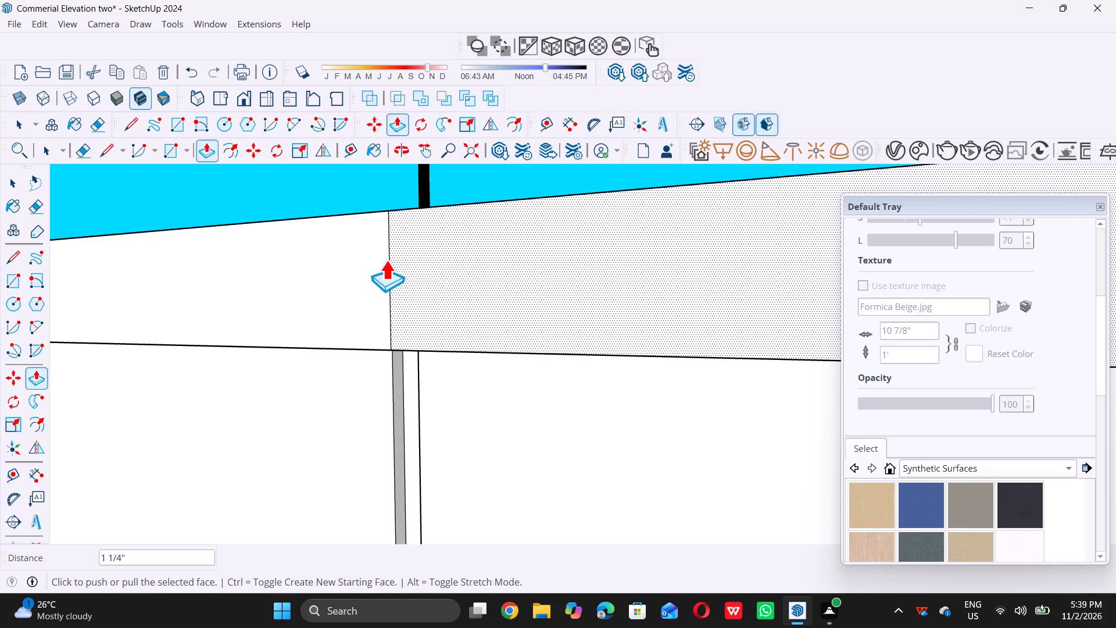
key("space")
Draw a 1/2" line across the side wall of the groove between SHOP and NAME, at the border's lower line.
scroll(380, 267, "down", 20)
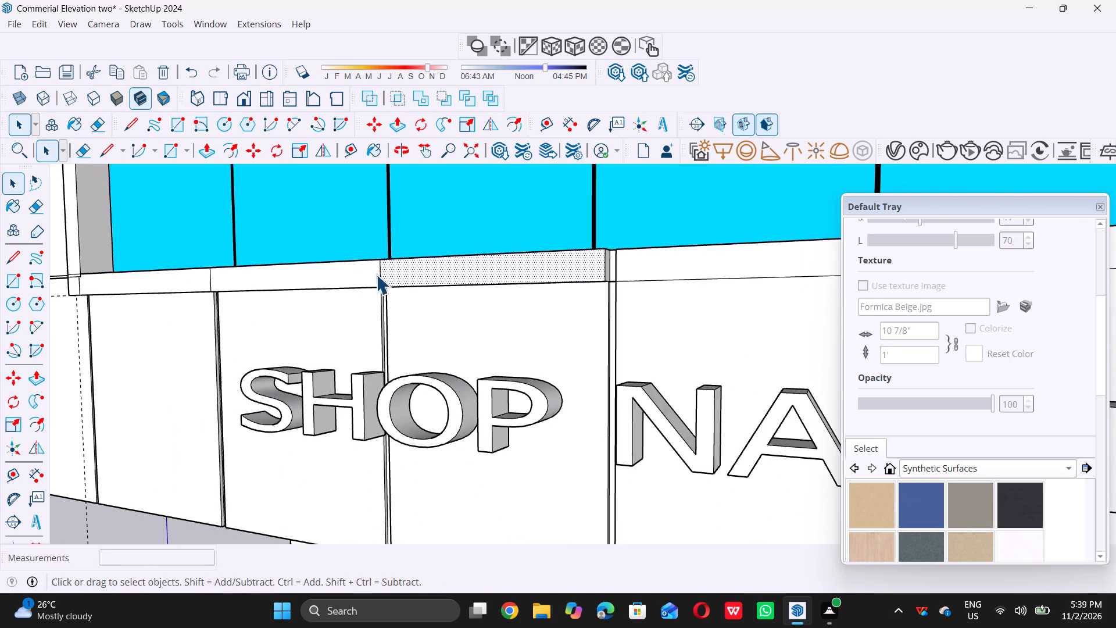
scroll(376, 274, "down", 6)
scroll(514, 268, "up", 19)
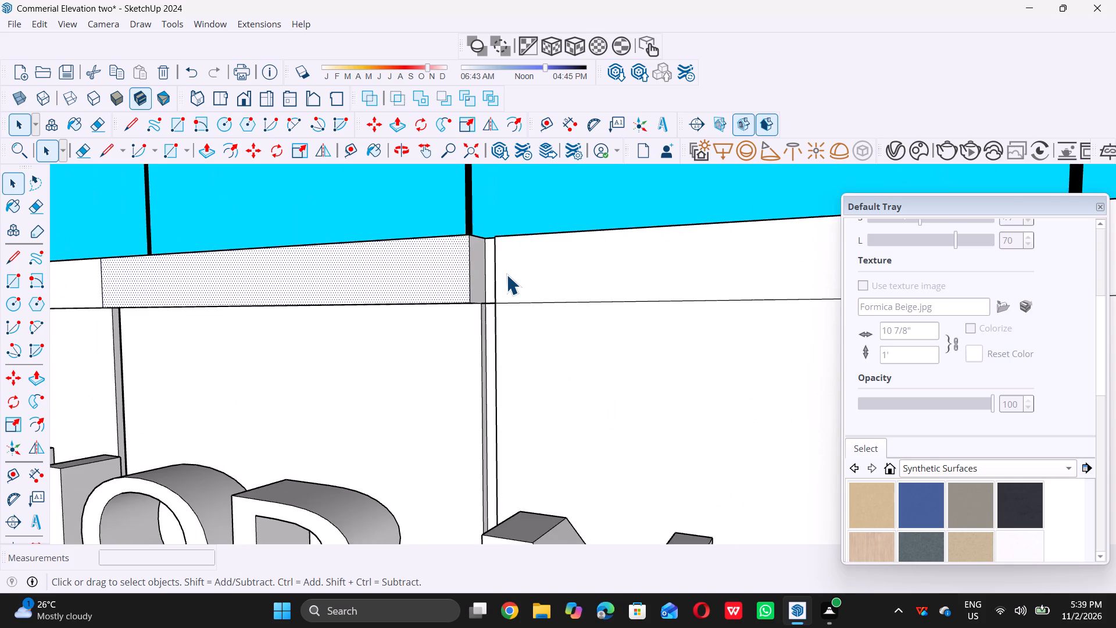
scroll(506, 274, "up", 2)
middle_click_drag(513, 281, 486, 289)
scroll(491, 321, "up", 3)
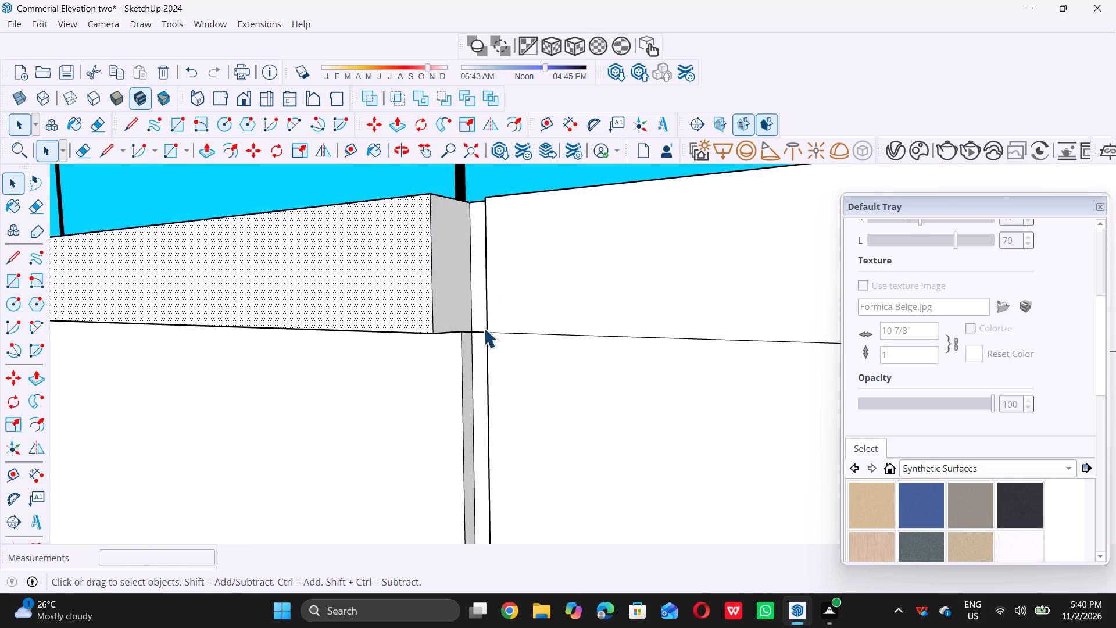
scroll(484, 328, "up", 8)
key("l")
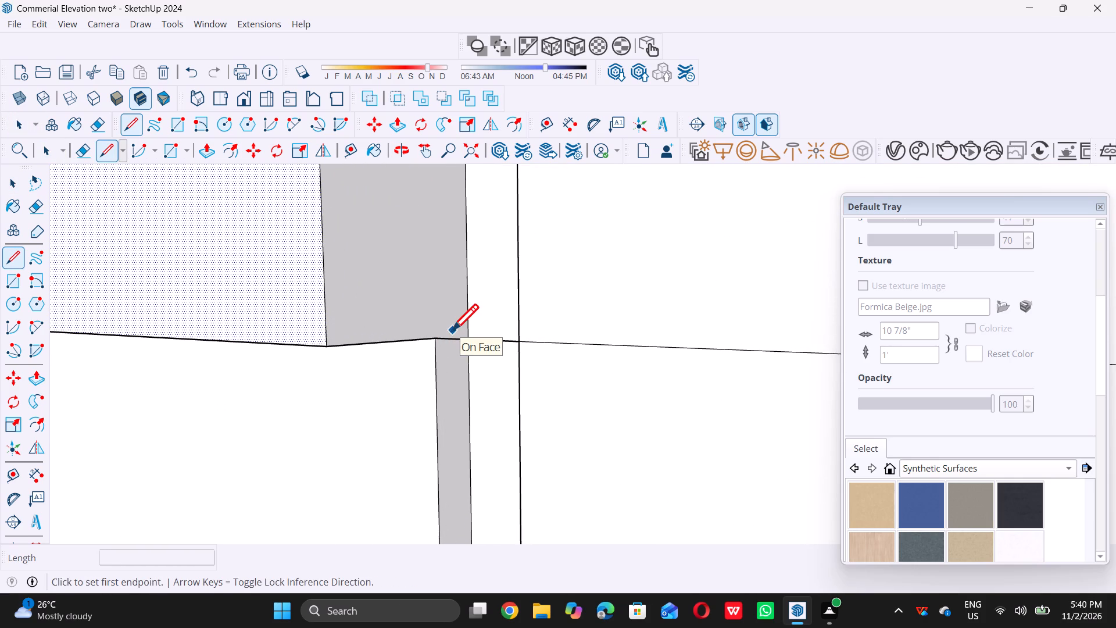
left_click(441, 340)
left_click(473, 331)
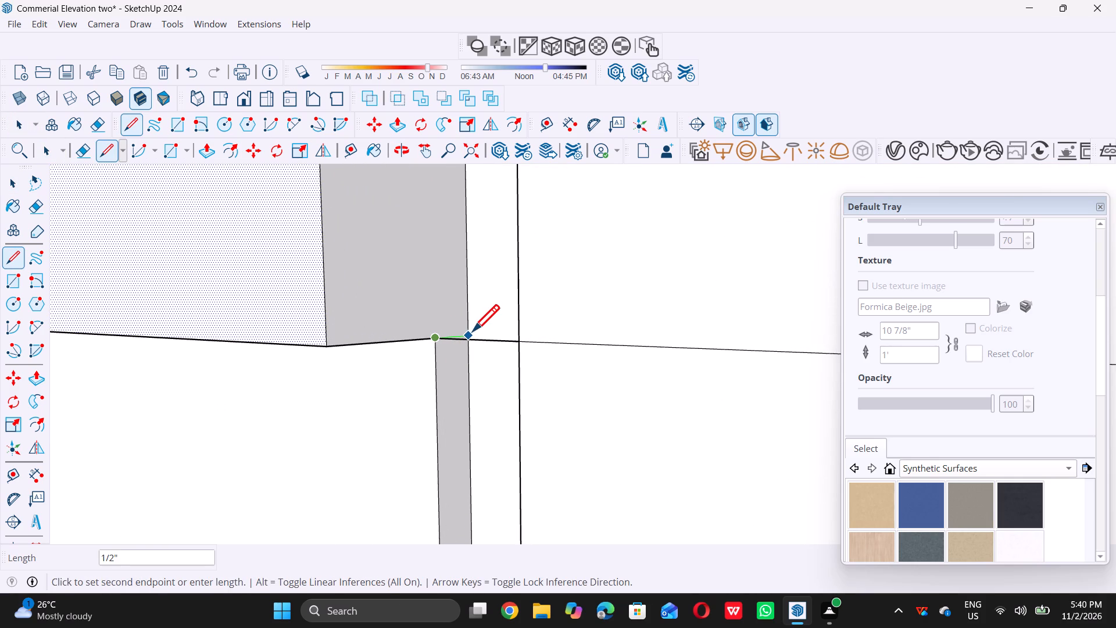
key("space")
Push/Pull the side wall above the line 1" across the groove between SHOP and NAME, filling it within the border.
left_click(439, 306)
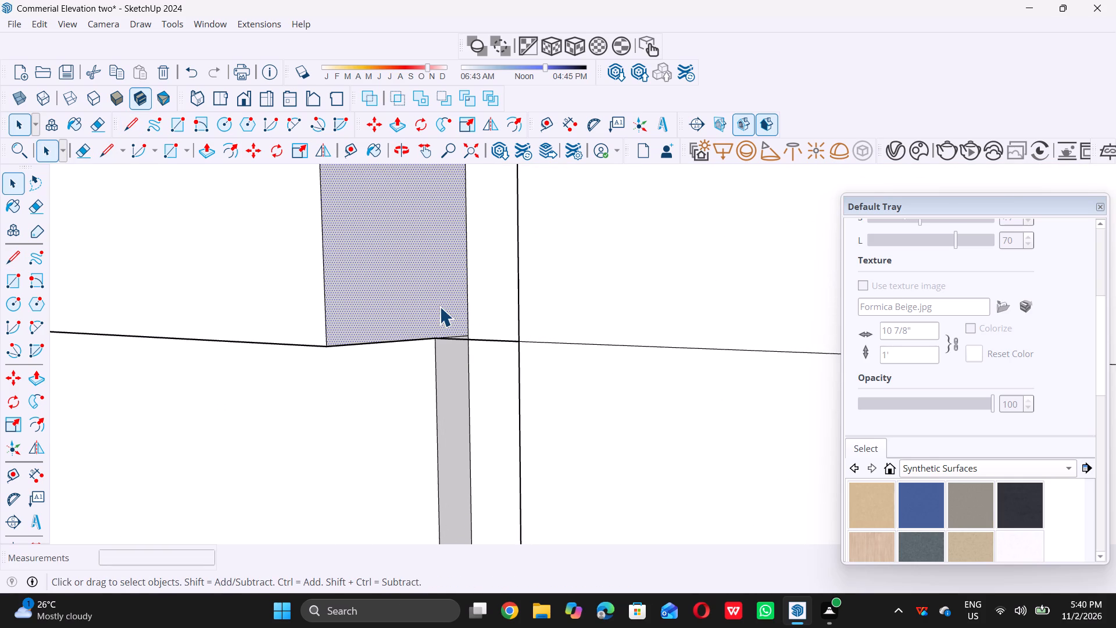
key("p")
double_click(439, 304)
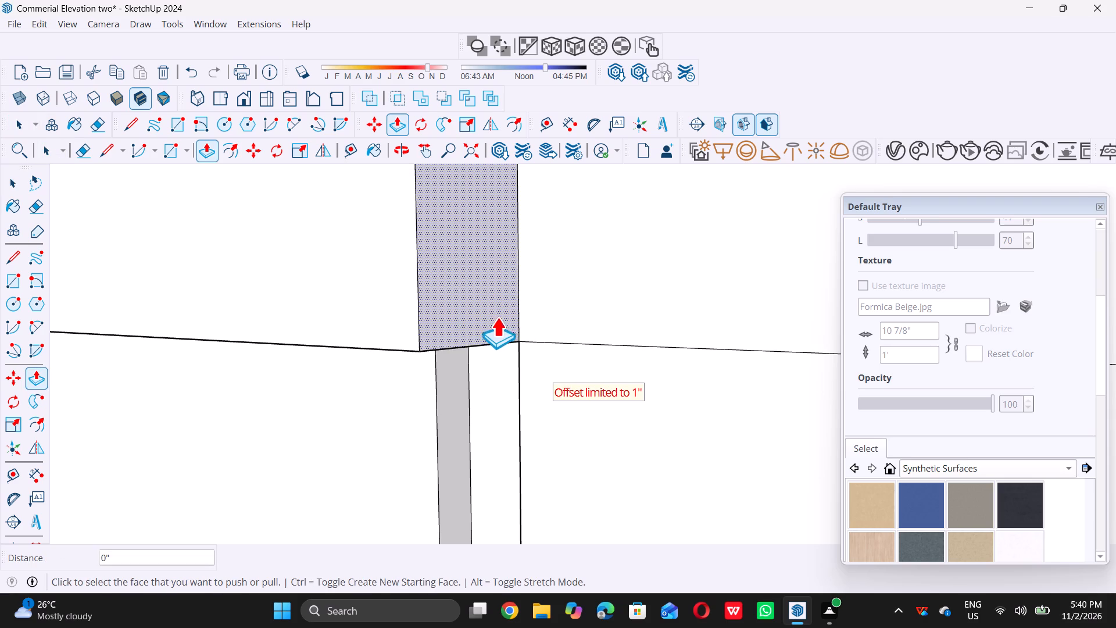
key("space")
scroll(432, 322, "down", 20)
scroll(432, 322, "down", 1)
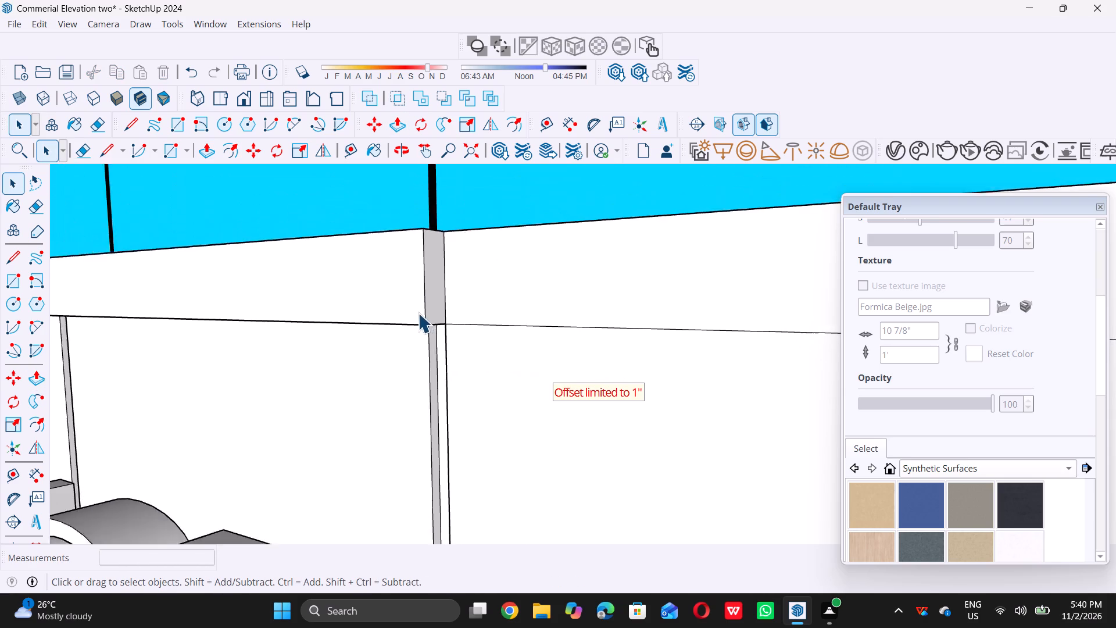
scroll(418, 313, "down", 15)
scroll(530, 300, "up", 5)
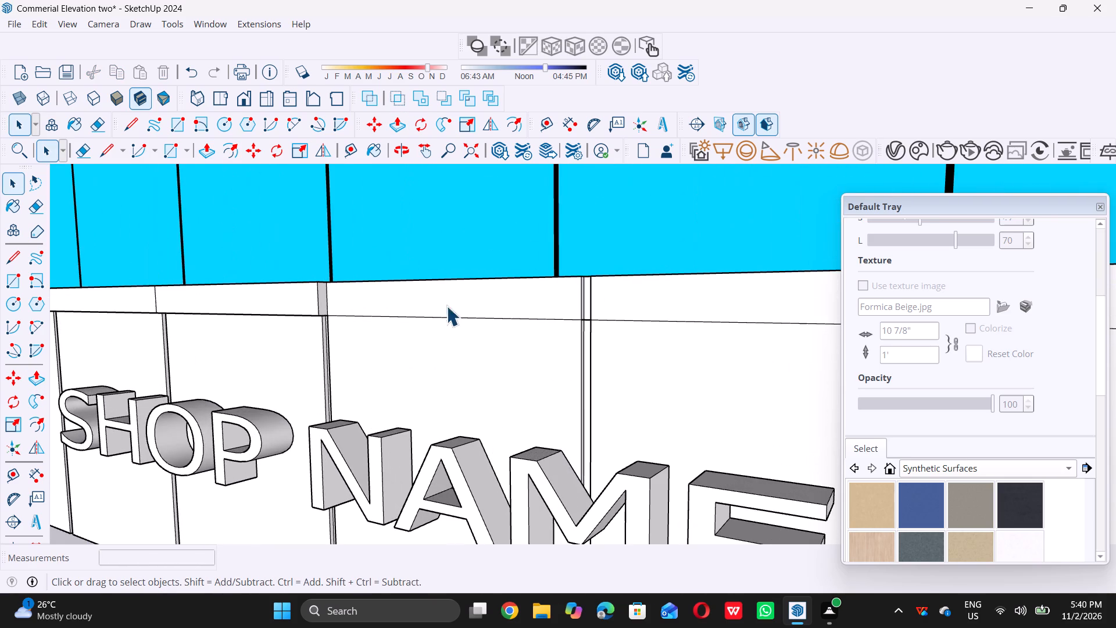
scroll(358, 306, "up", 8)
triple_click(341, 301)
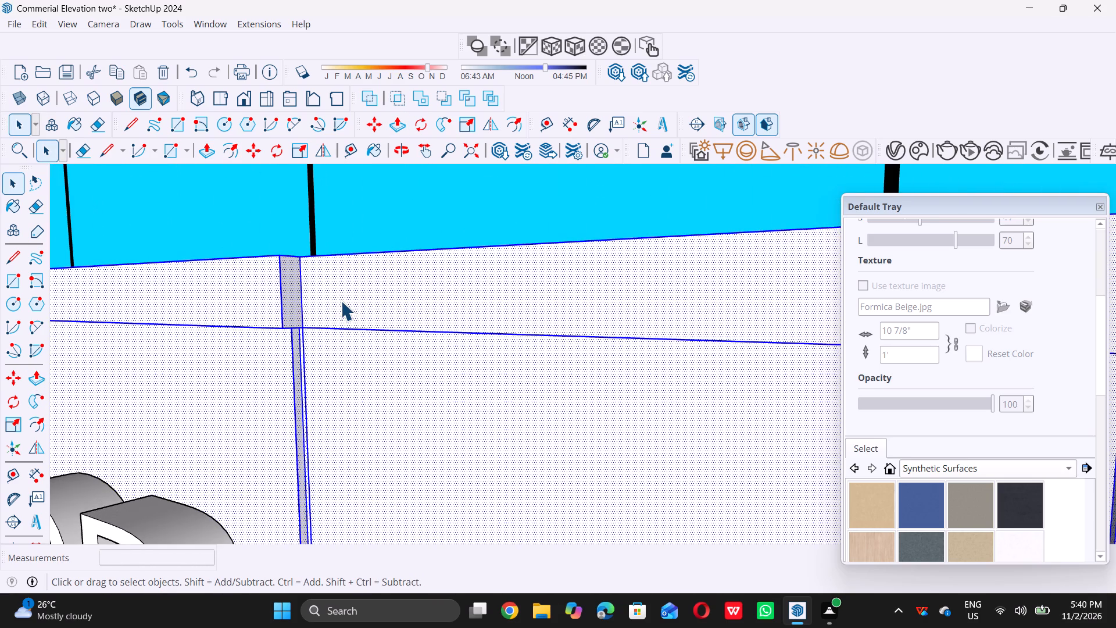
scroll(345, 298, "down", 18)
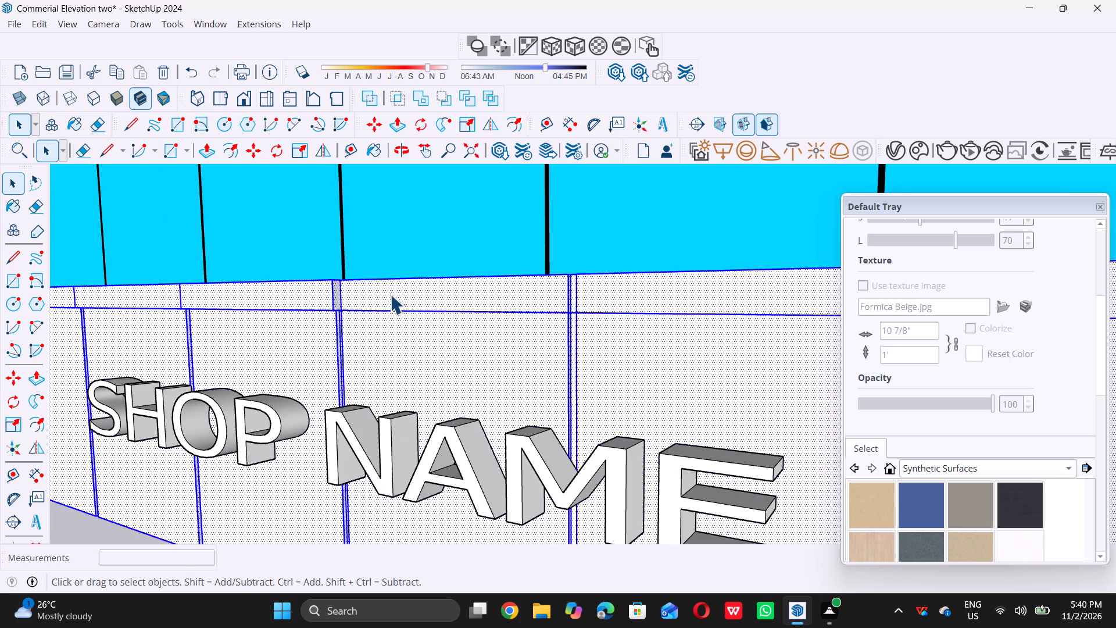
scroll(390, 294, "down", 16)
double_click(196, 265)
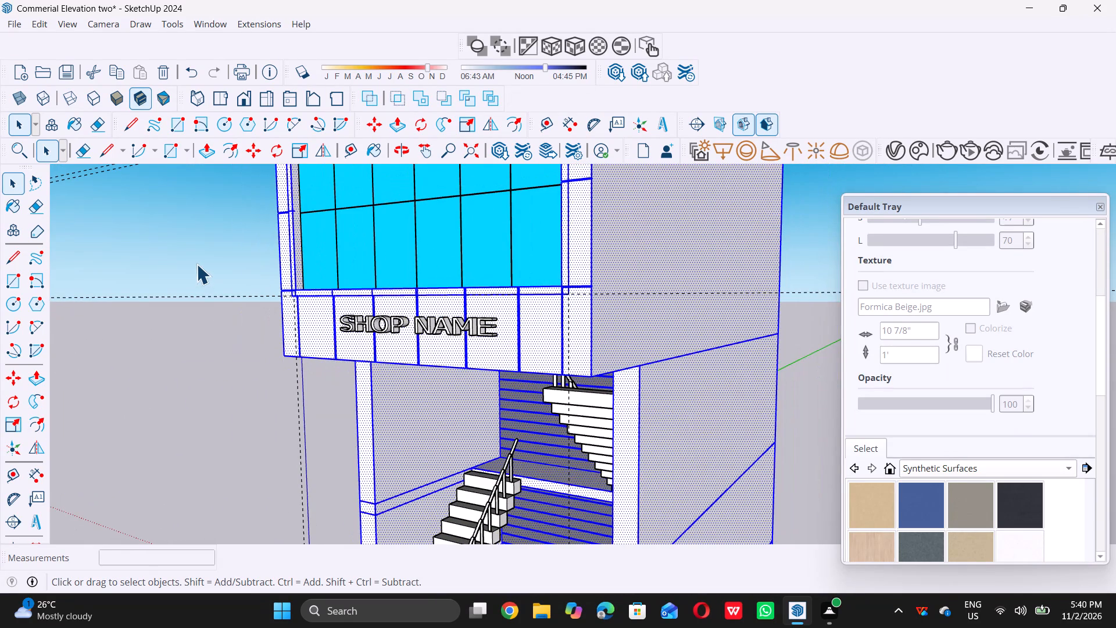
Draw a 1/2" line across the side wall of the groove behind the M of NAME, at the border's lower line.
scroll(496, 288, "up", 9)
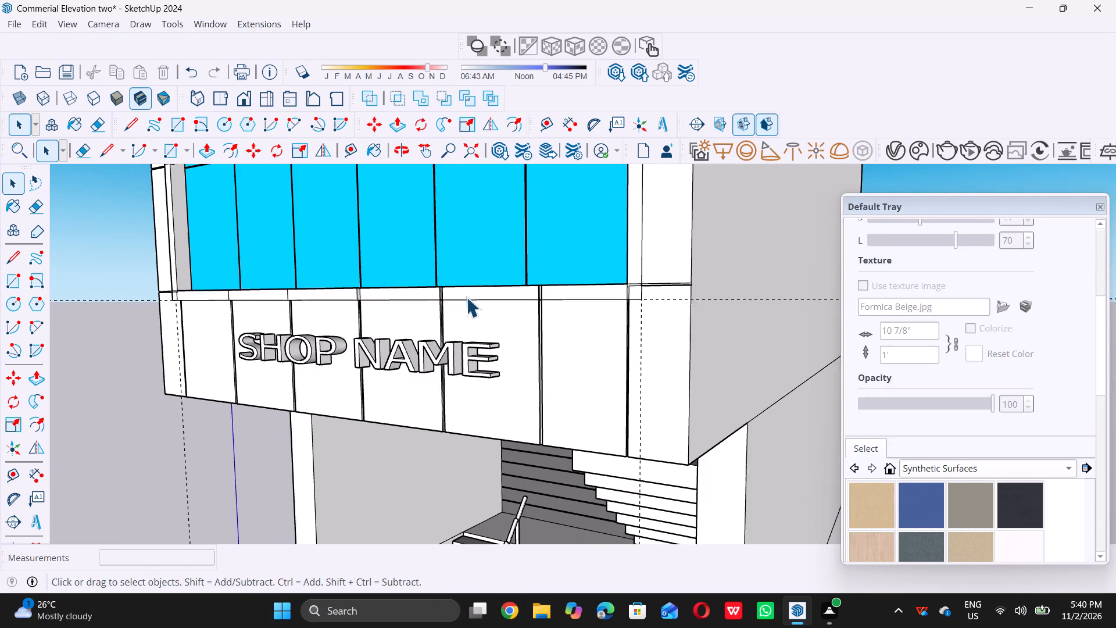
scroll(466, 297, "up", 17)
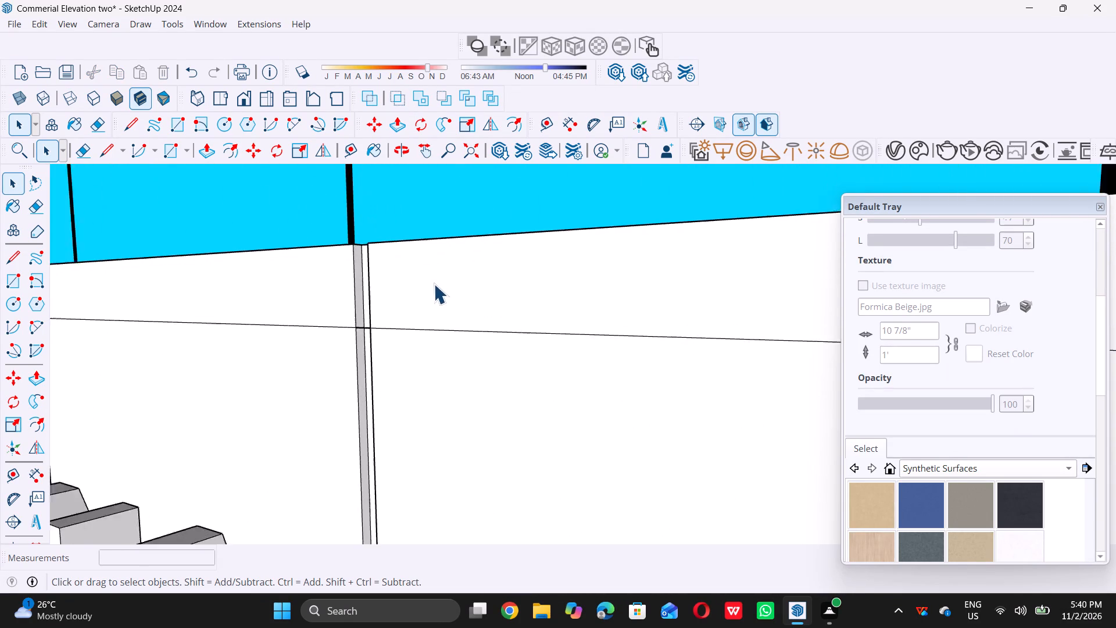
scroll(591, 305, "down", 5)
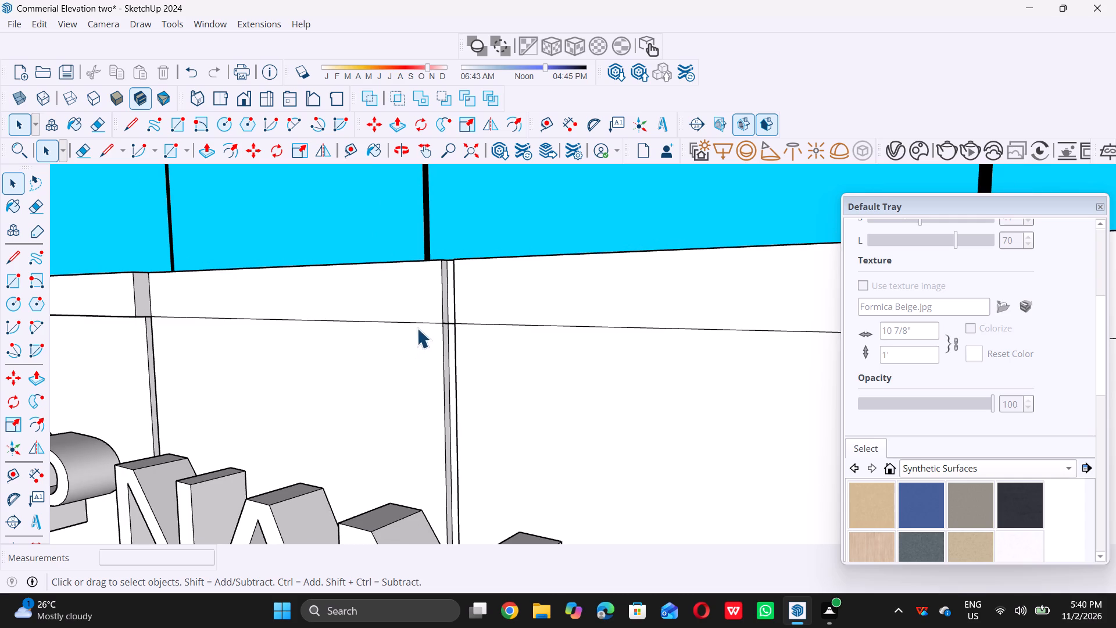
scroll(424, 310, "up", 11)
scroll(460, 339, "up", 10)
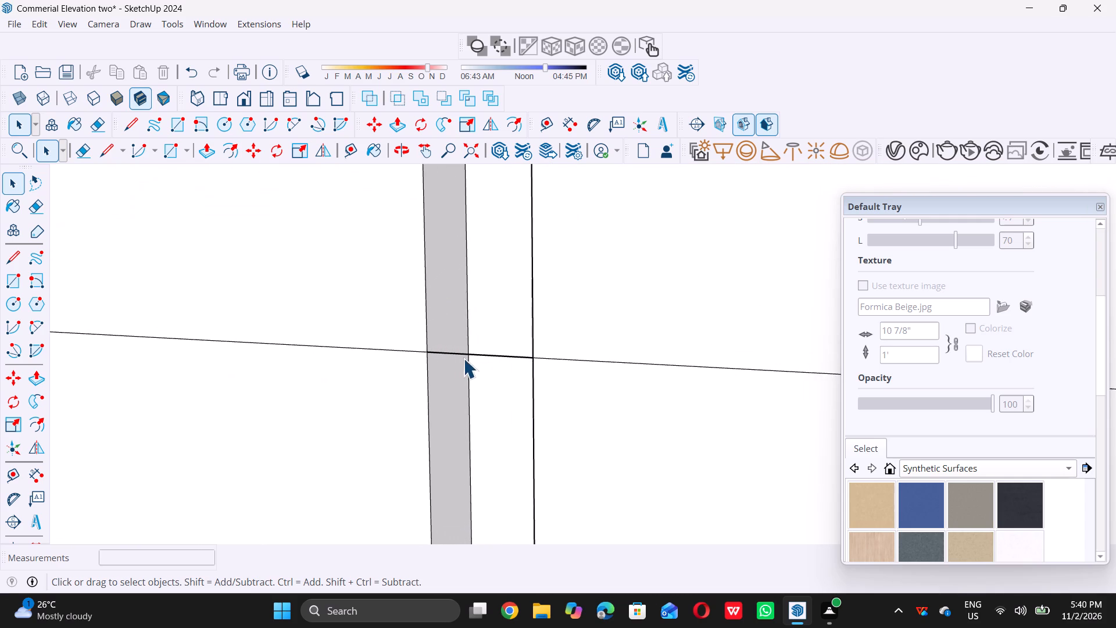
scroll(463, 358, "up", 2)
key("l")
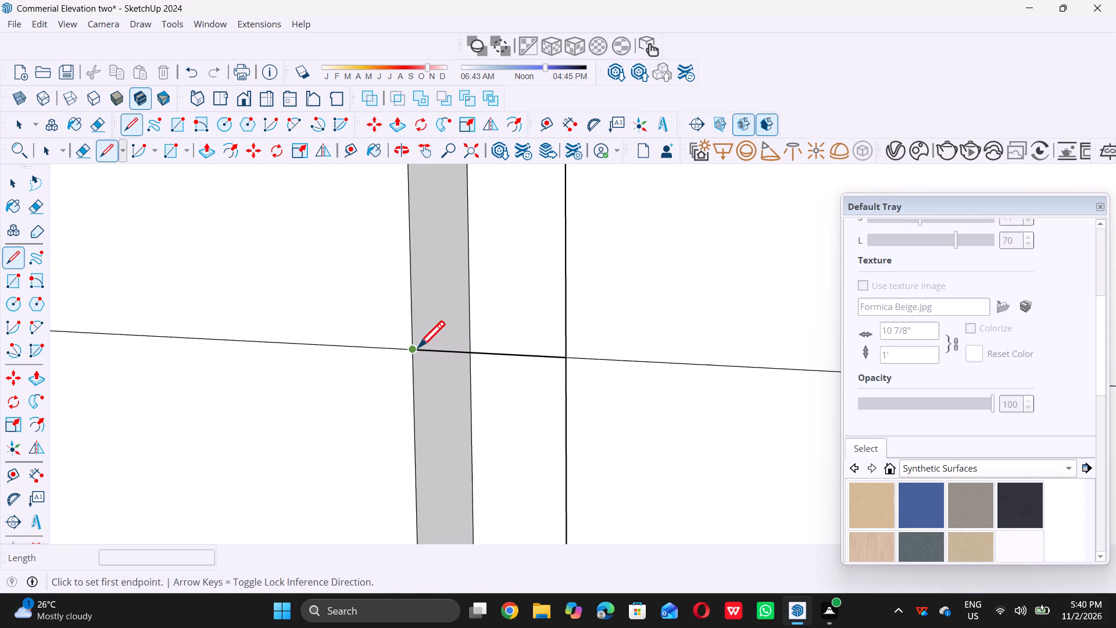
left_click(418, 347)
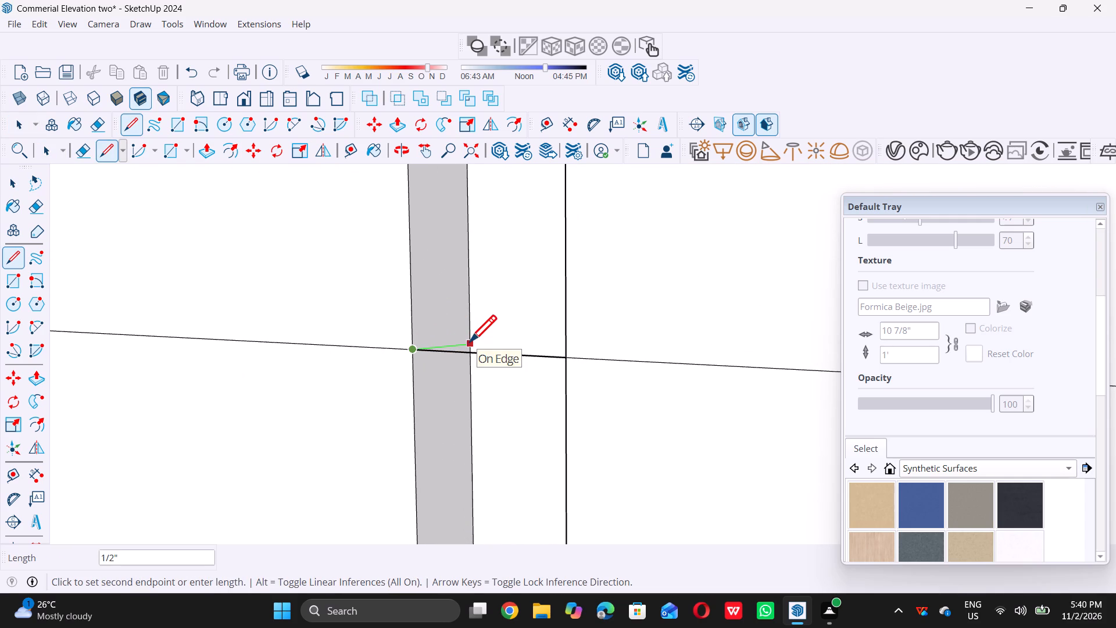
double_click(471, 340)
key("space")
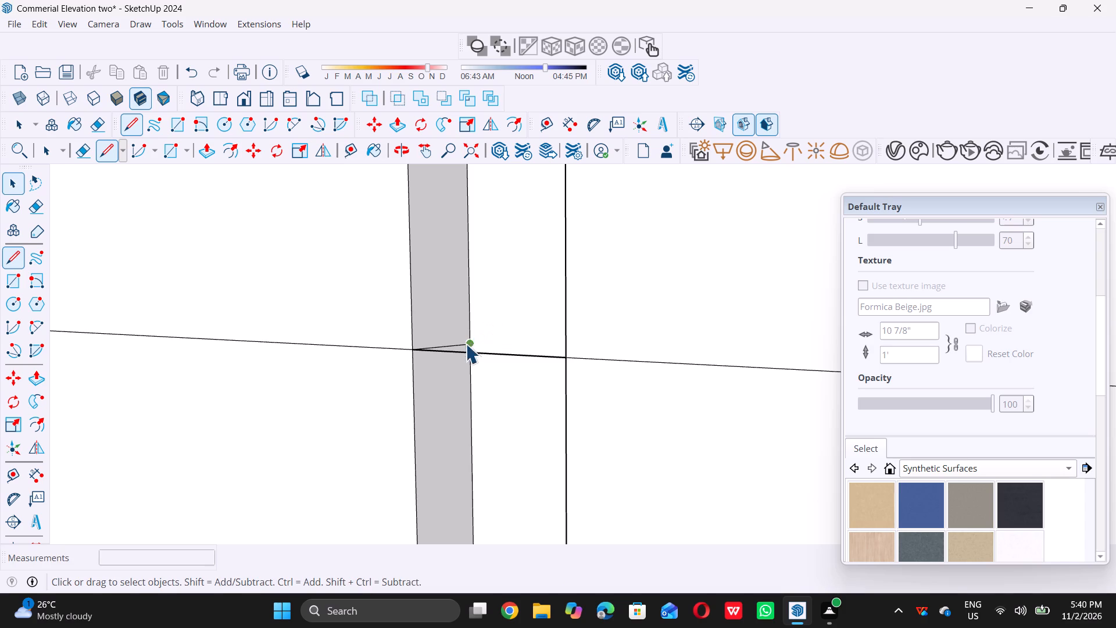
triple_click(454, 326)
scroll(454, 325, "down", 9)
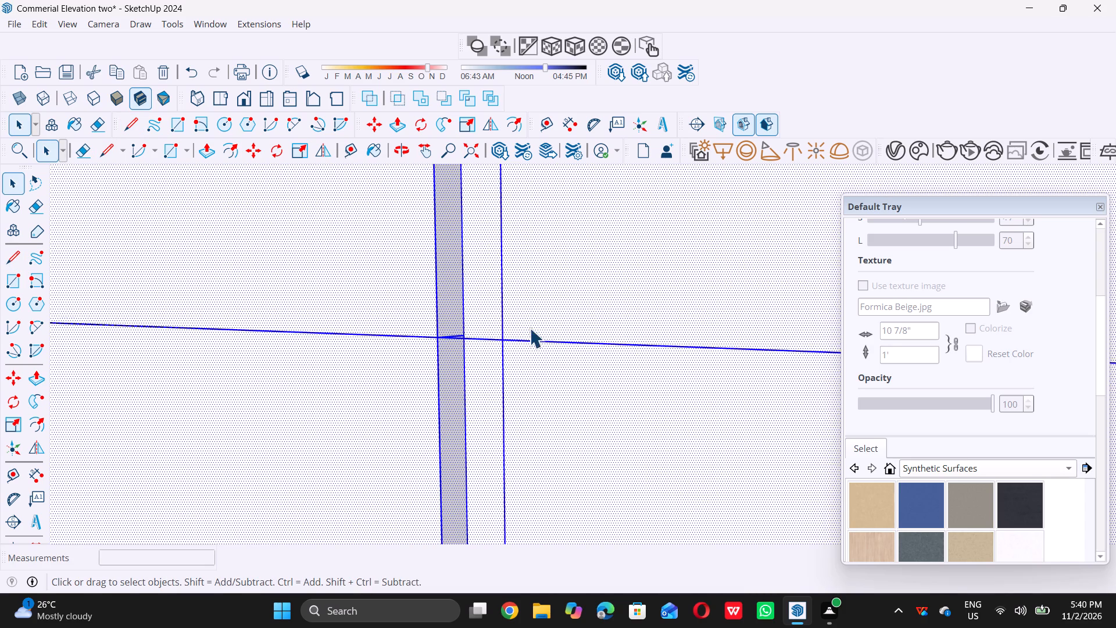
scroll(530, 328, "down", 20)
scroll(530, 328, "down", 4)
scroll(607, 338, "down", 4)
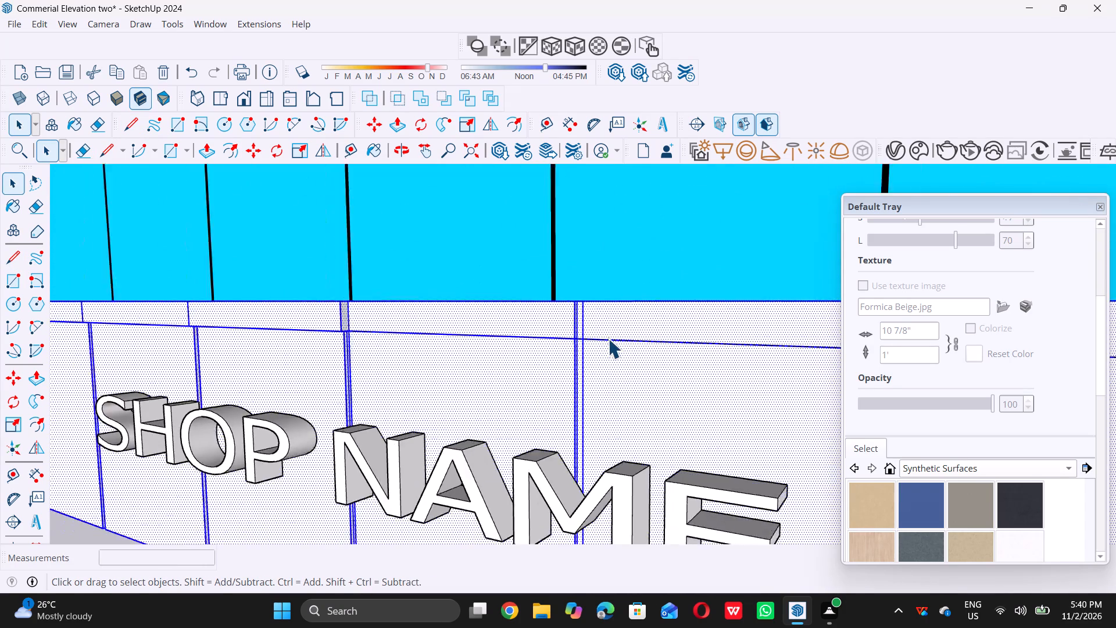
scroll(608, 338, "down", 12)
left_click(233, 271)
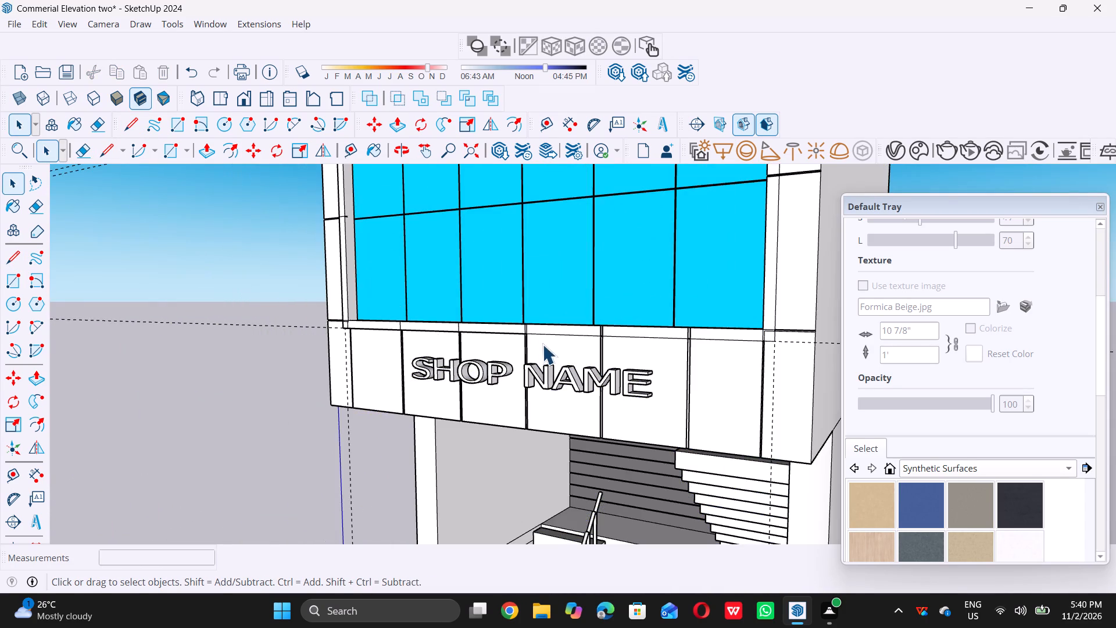
Push/Pull the fourth panel's border strip, above the NA letters, outward 1 1/4" level with the neighbouring raised strip.
scroll(542, 340, "up", 19)
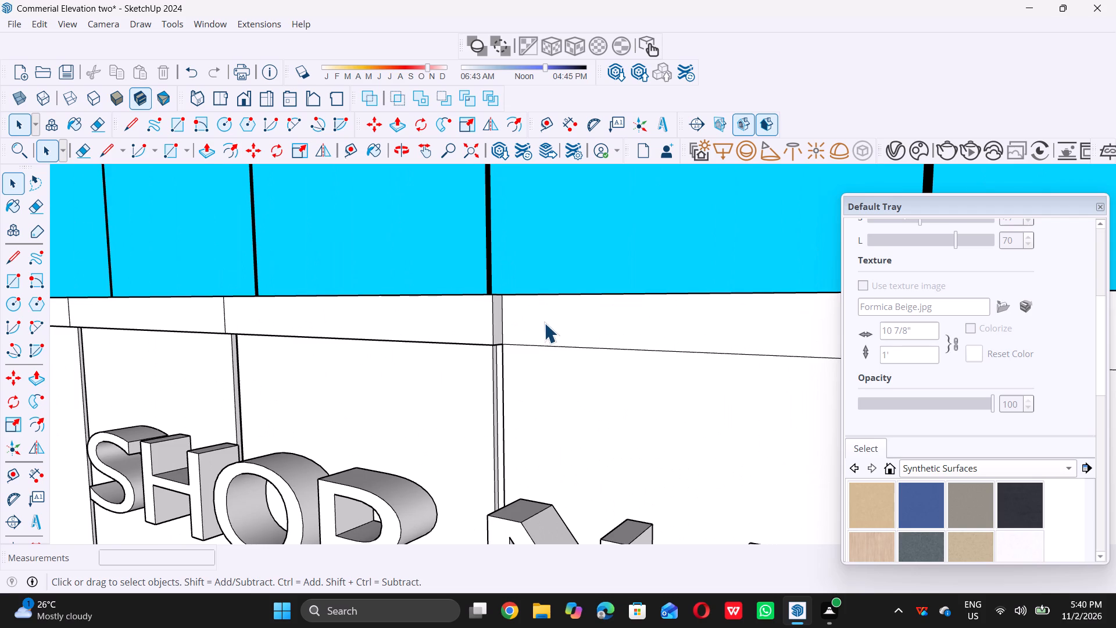
left_click(544, 323)
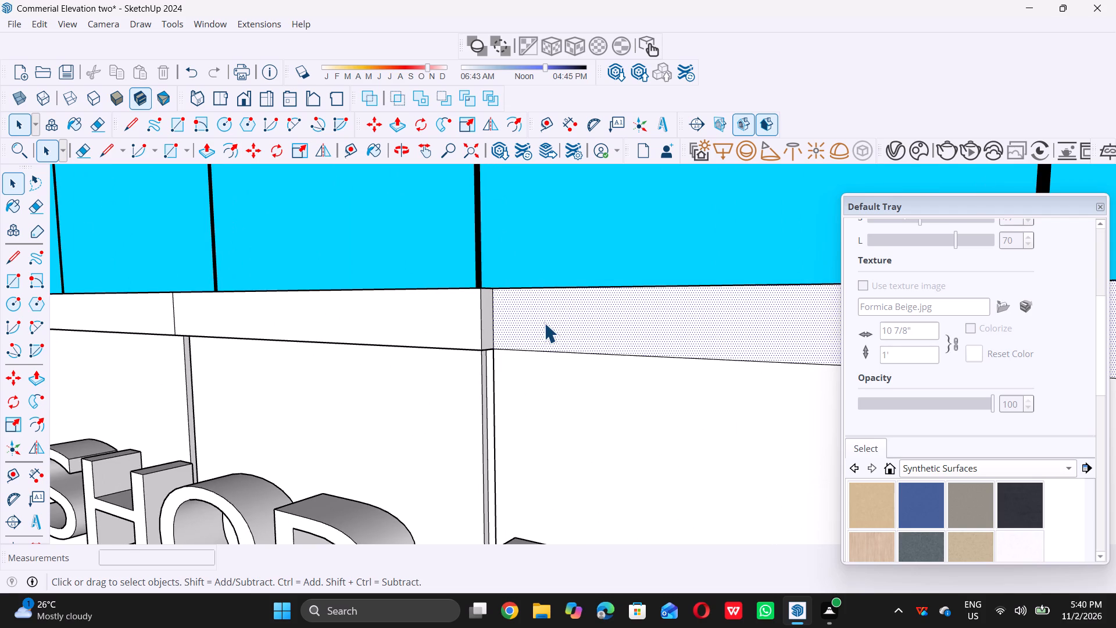
key("p")
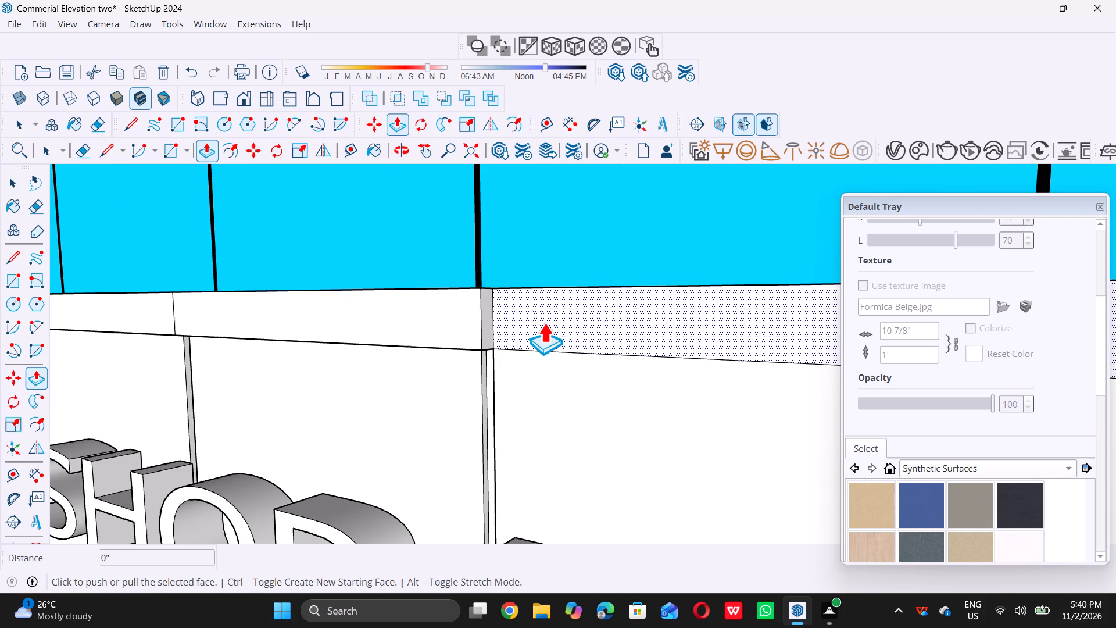
double_click(545, 322)
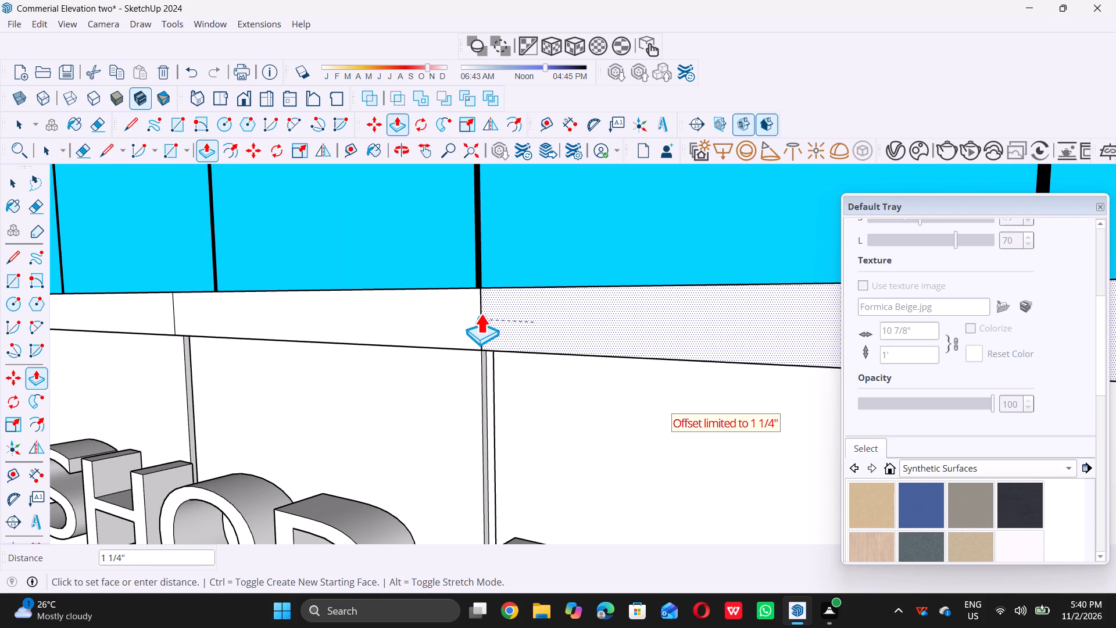
left_click(481, 313)
key("space")
Push/Pull the side wall above the line 1" across the groove behind the M of NAME, filling it within the border.
scroll(376, 331, "down", 12)
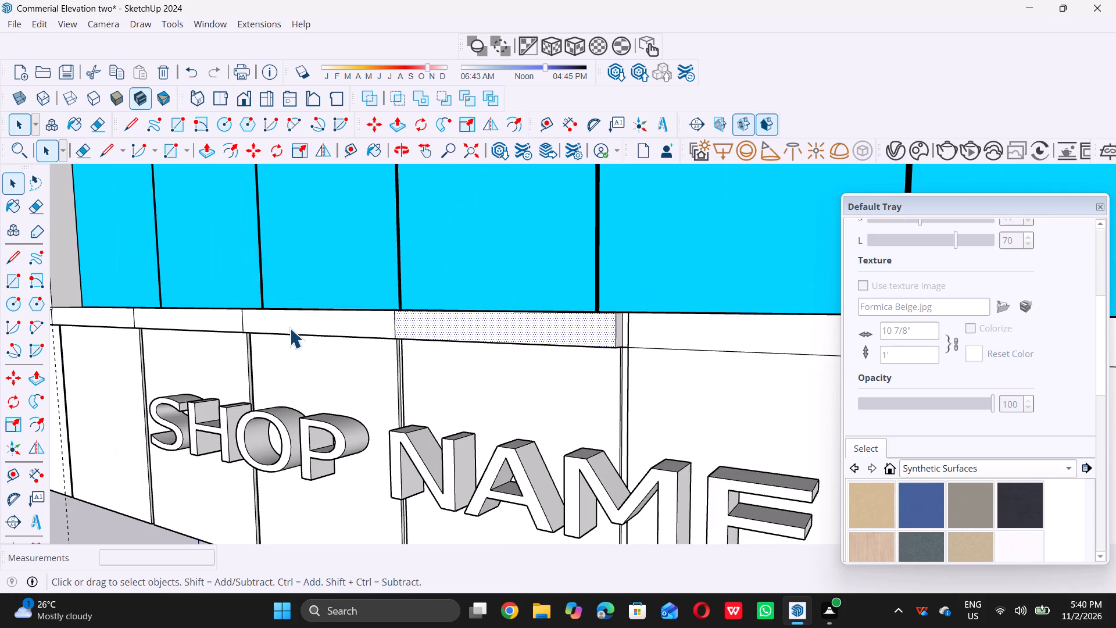
scroll(538, 323, "up", 14)
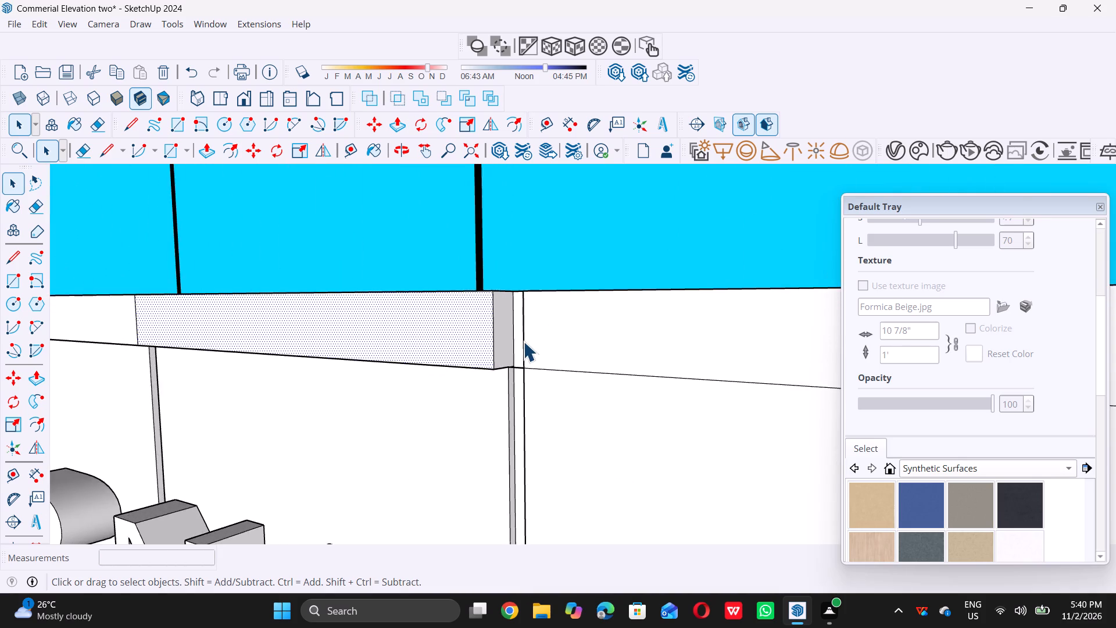
scroll(523, 341, "up", 8)
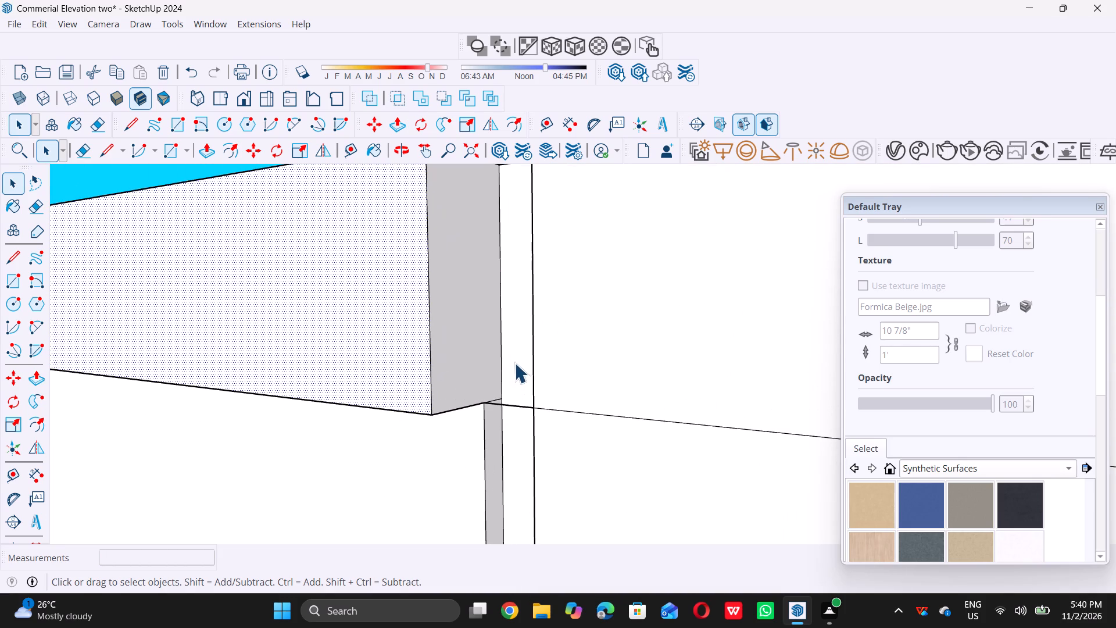
double_click(478, 345)
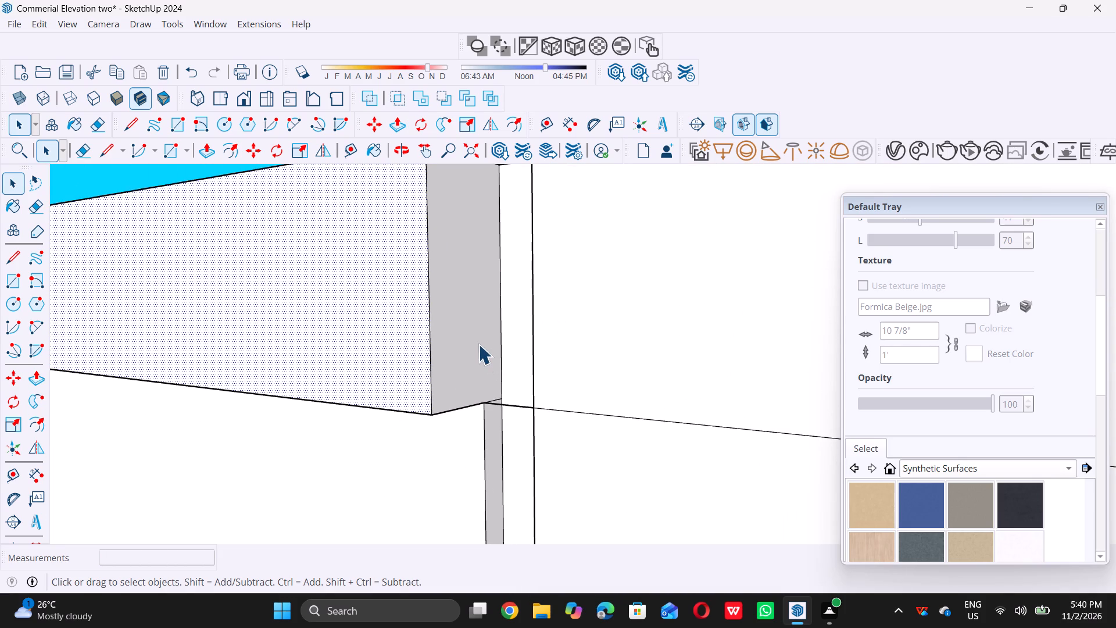
key("p")
left_click(478, 344)
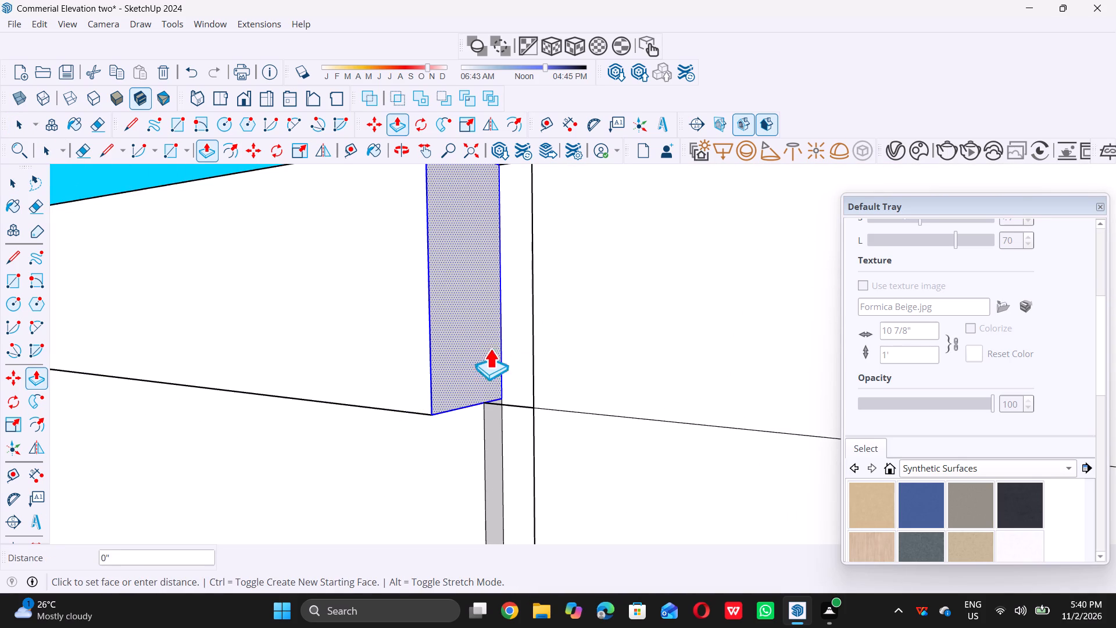
left_click(555, 384)
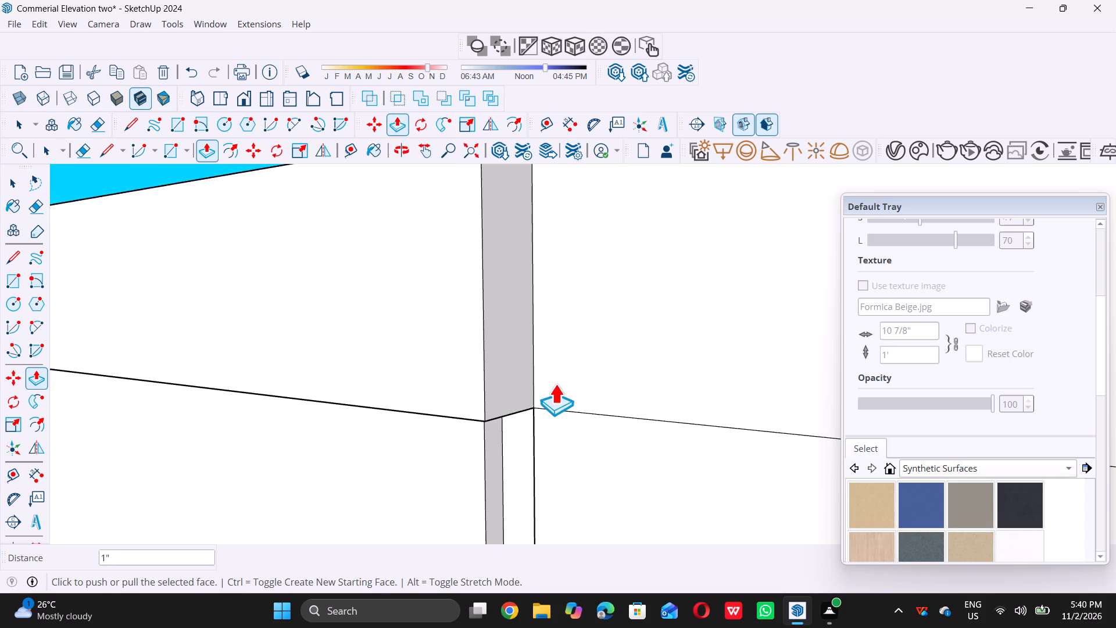
key("space")
Push/Pull the fifth panel's border strip, above the ME letters, outward 1" and another 1/4", level with the neighbouring raised strip.
scroll(520, 366, "down", 10)
scroll(571, 346, "up", 4)
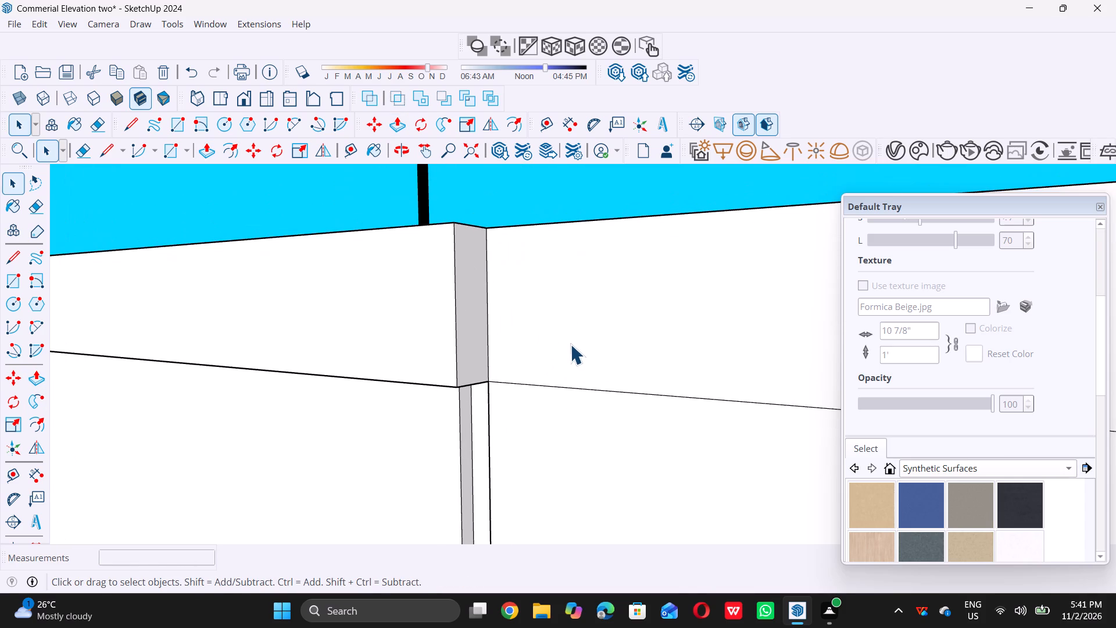
left_click(570, 344)
key("p")
double_click(574, 340)
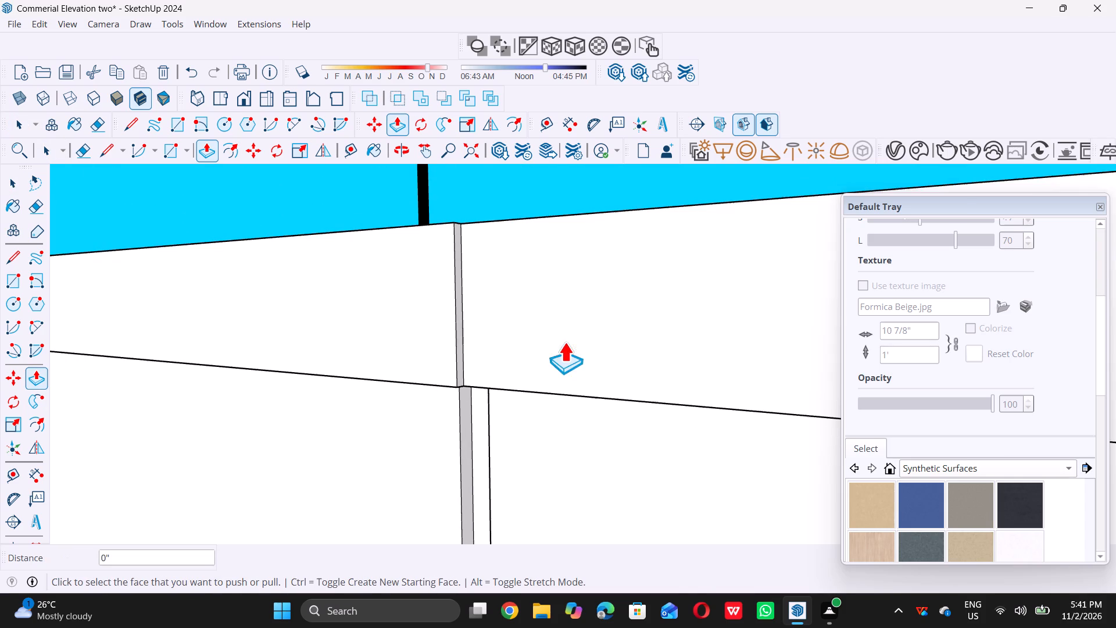
left_click(480, 325)
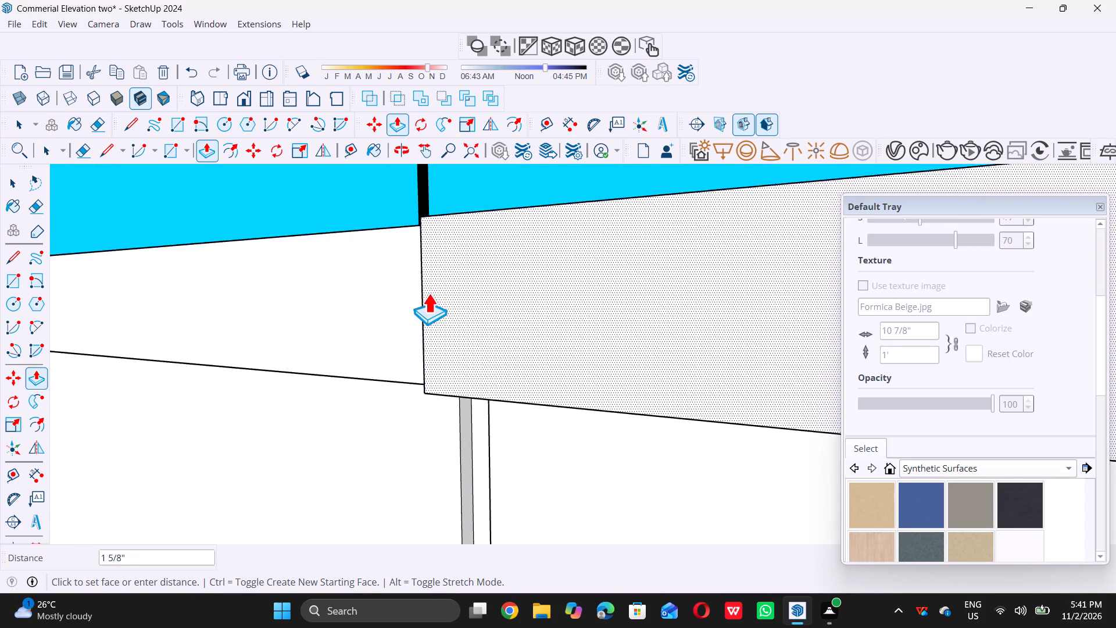
scroll(470, 312, "down", 3)
middle_click_drag(488, 323, 549, 368)
scroll(524, 353, "down", 1)
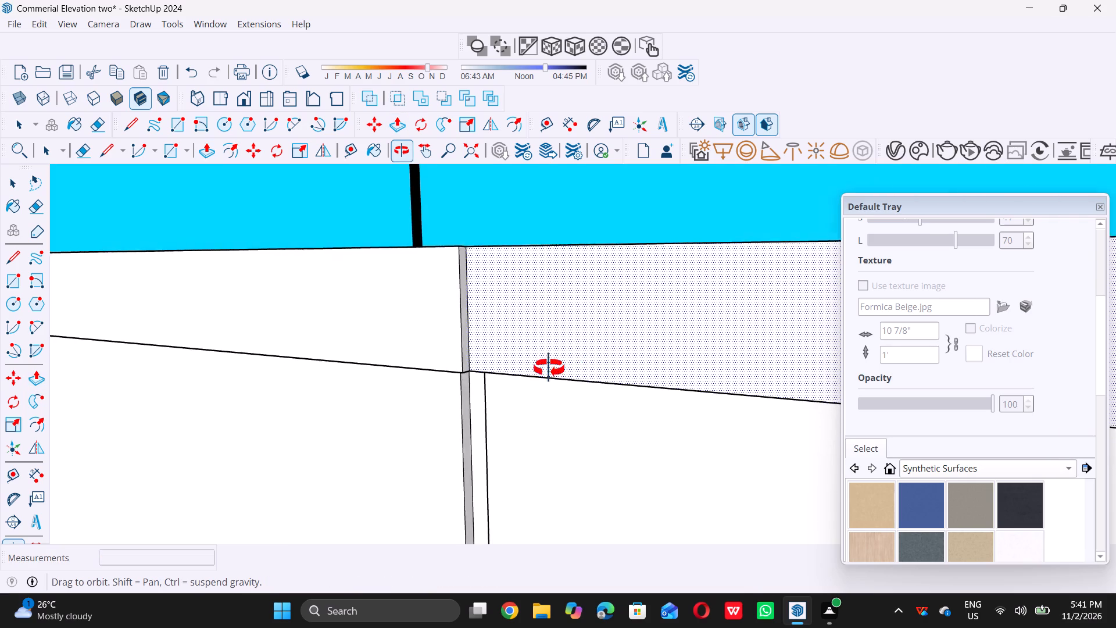
middle_click_drag(549, 368, 562, 381)
scroll(562, 381, "up", 1)
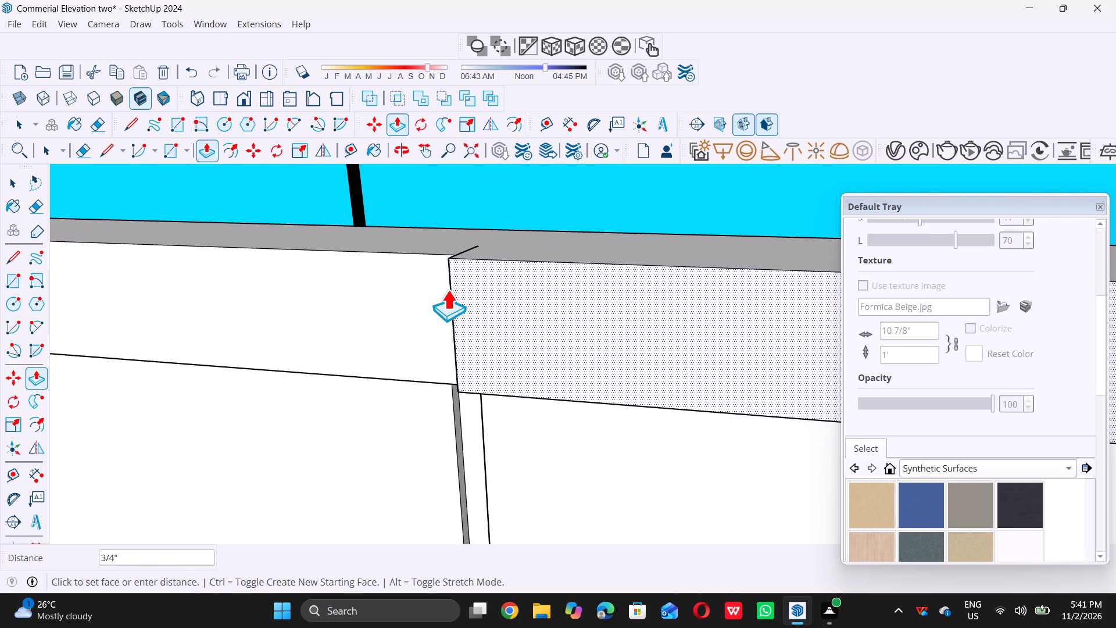
left_click(434, 255)
key("space")
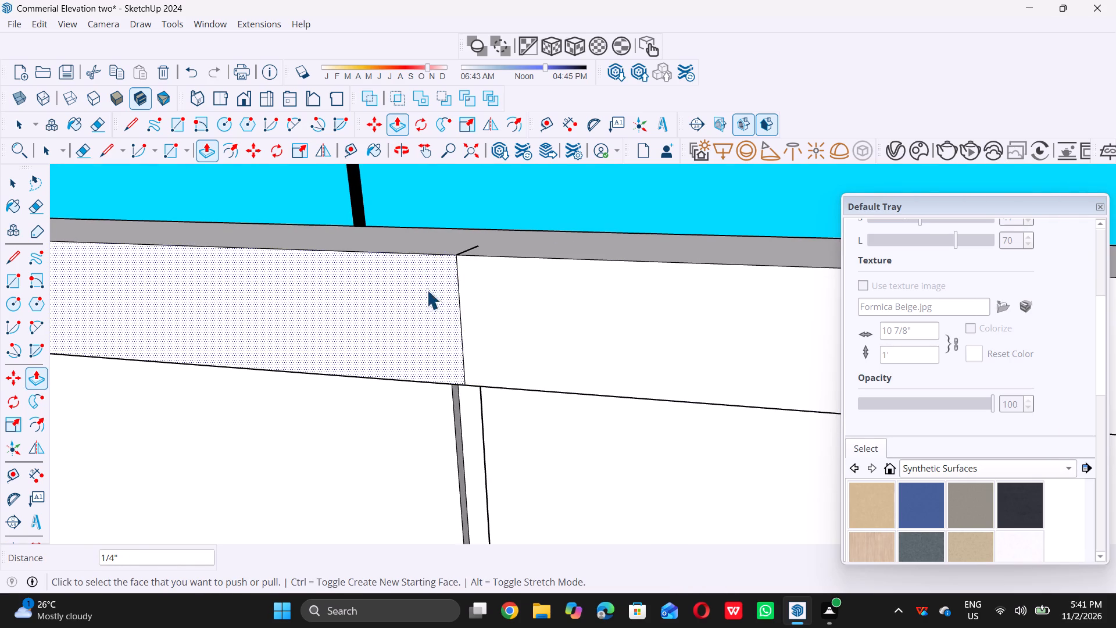
Draw a 1/2" line across the side wall of the groove just past the E of NAME, at the border's lower line.
scroll(410, 314, "down", 20)
scroll(410, 314, "down", 2)
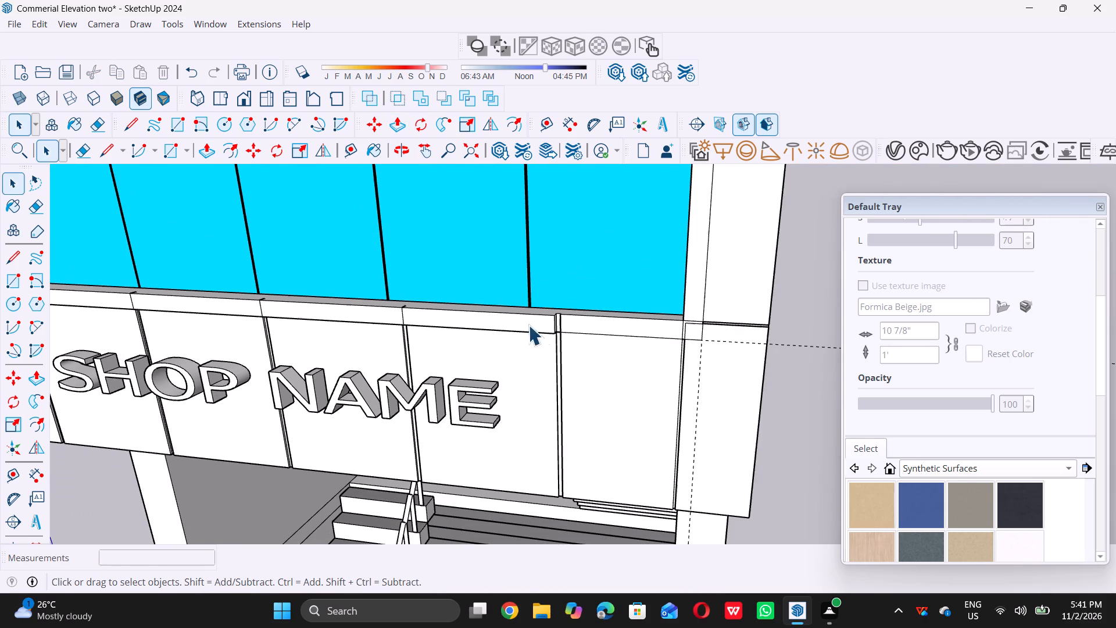
scroll(613, 327, "up", 6)
scroll(531, 324, "up", 6)
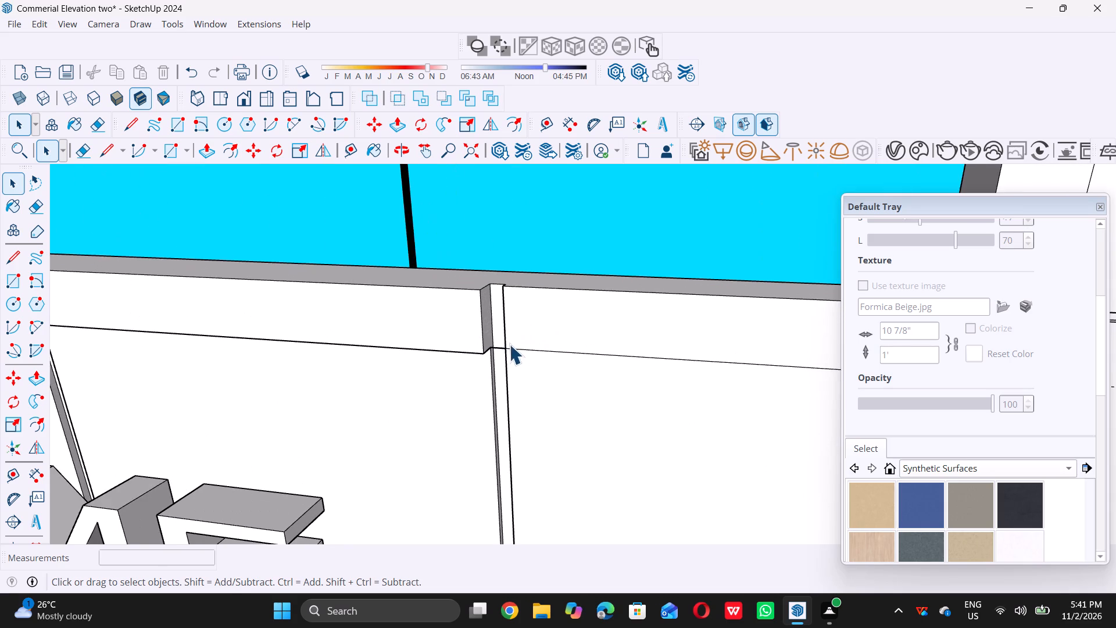
middle_click_drag(508, 344, 452, 294)
middle_click(452, 294)
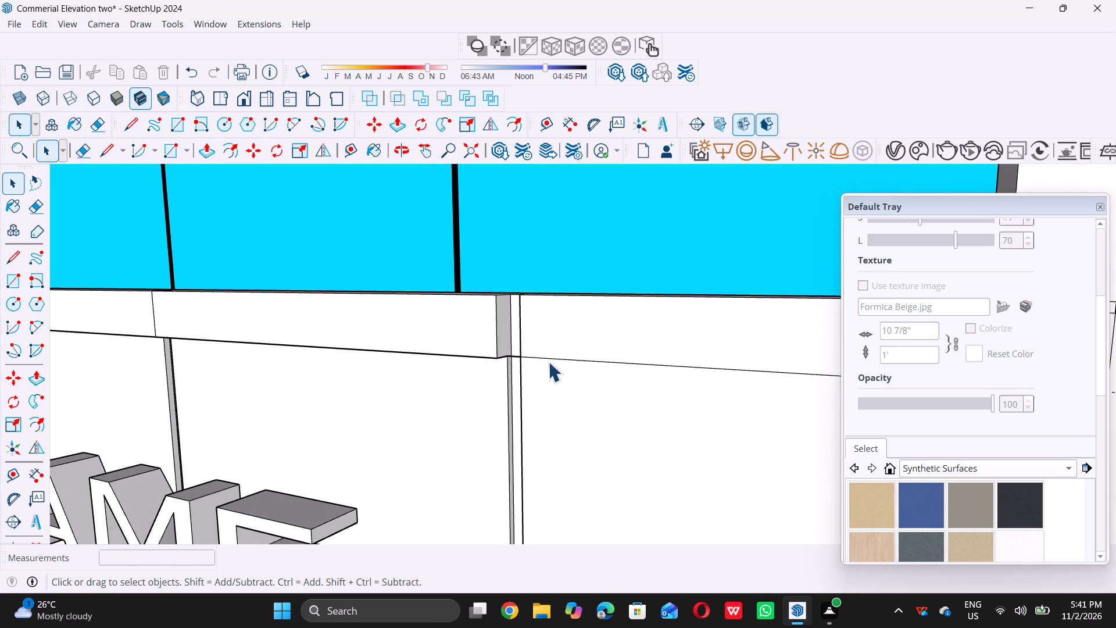
scroll(534, 363, "up", 16)
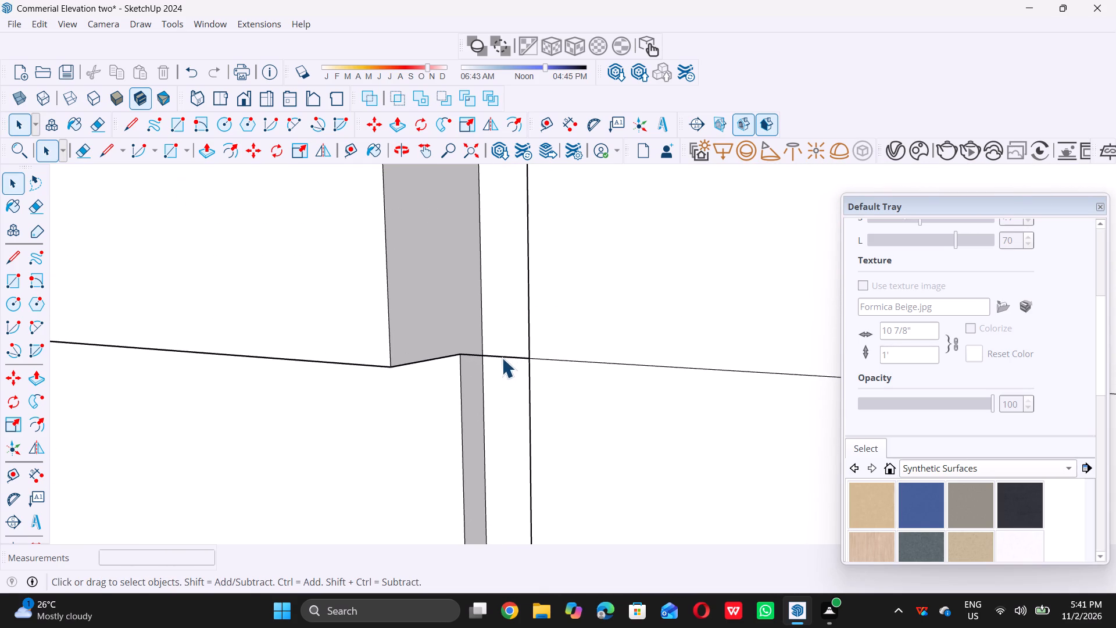
key("l")
double_click(466, 351)
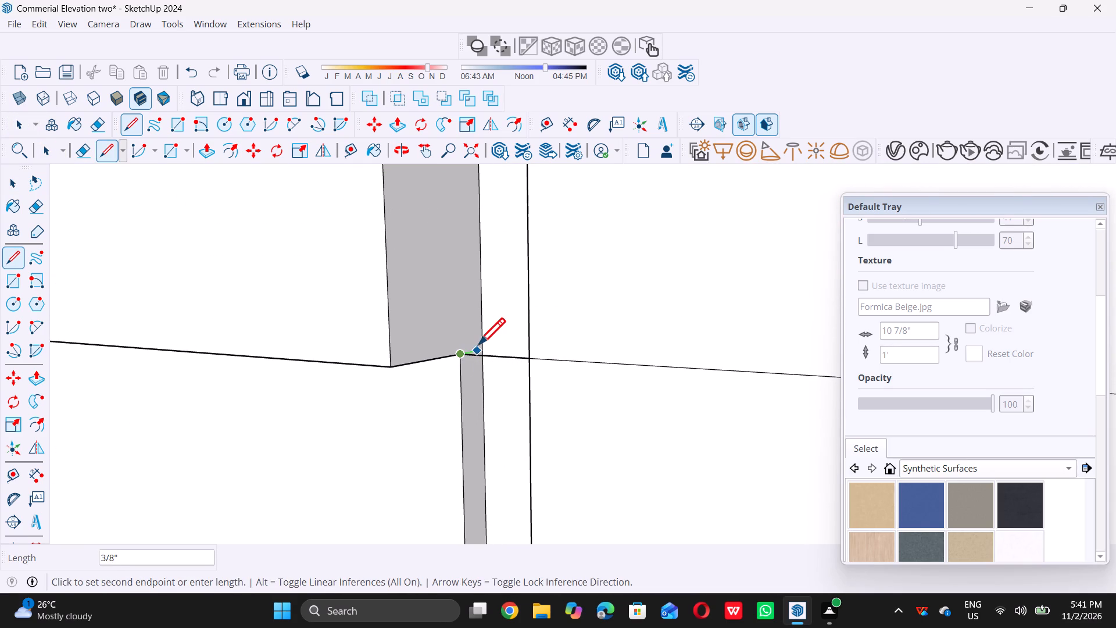
left_click(489, 344)
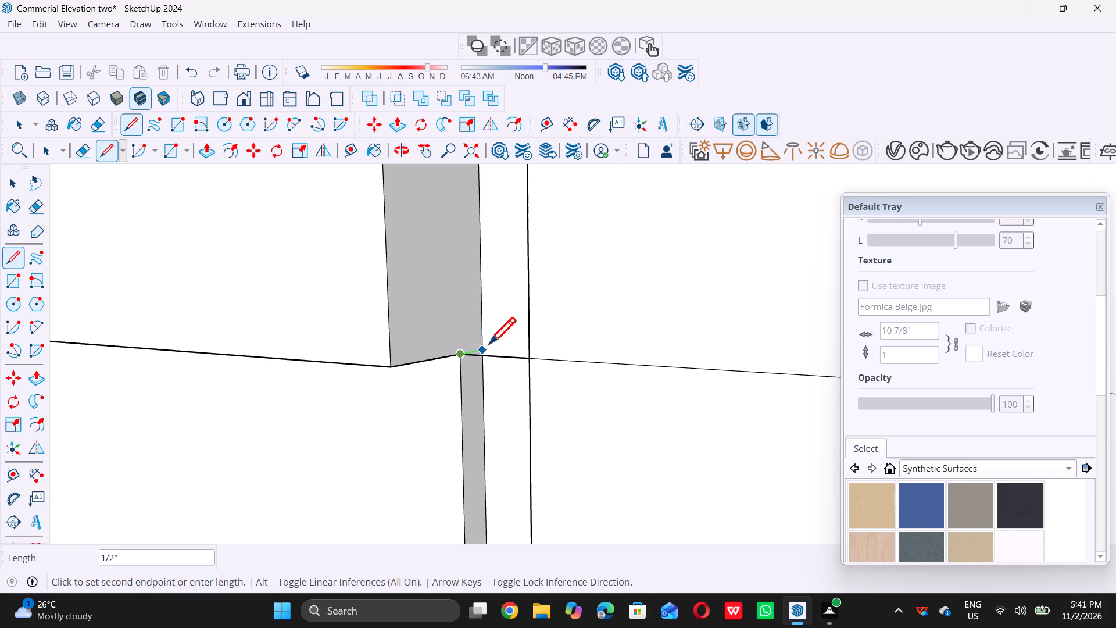
key("space")
Push/Pull the side wall above the line 1" across the groove past the E of NAME, filling it within the border.
double_click(450, 319)
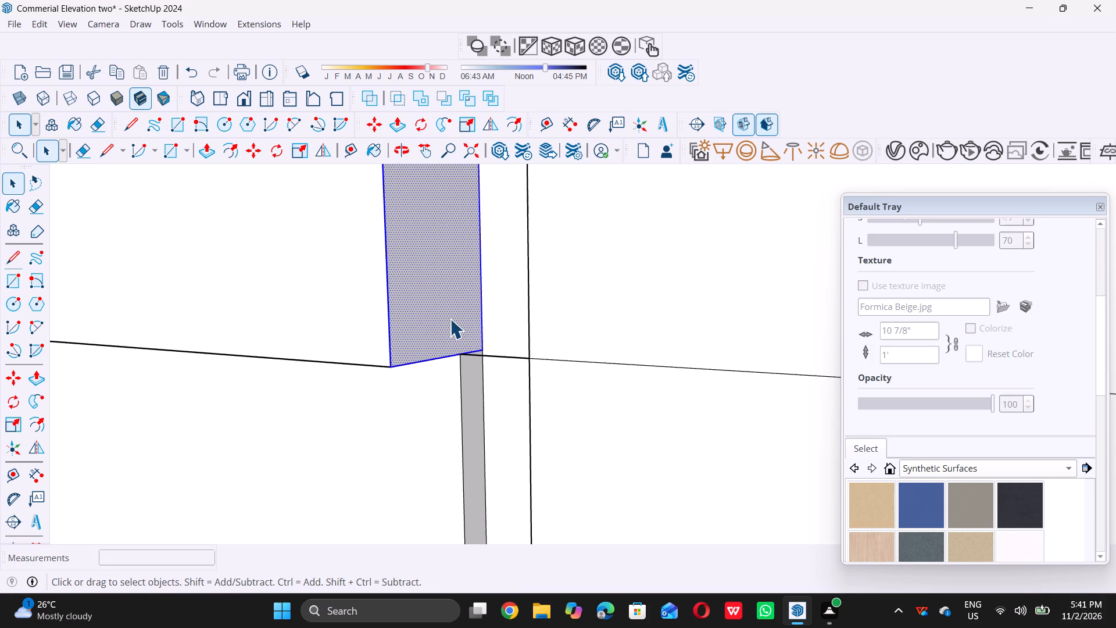
key("p")
left_click(450, 315)
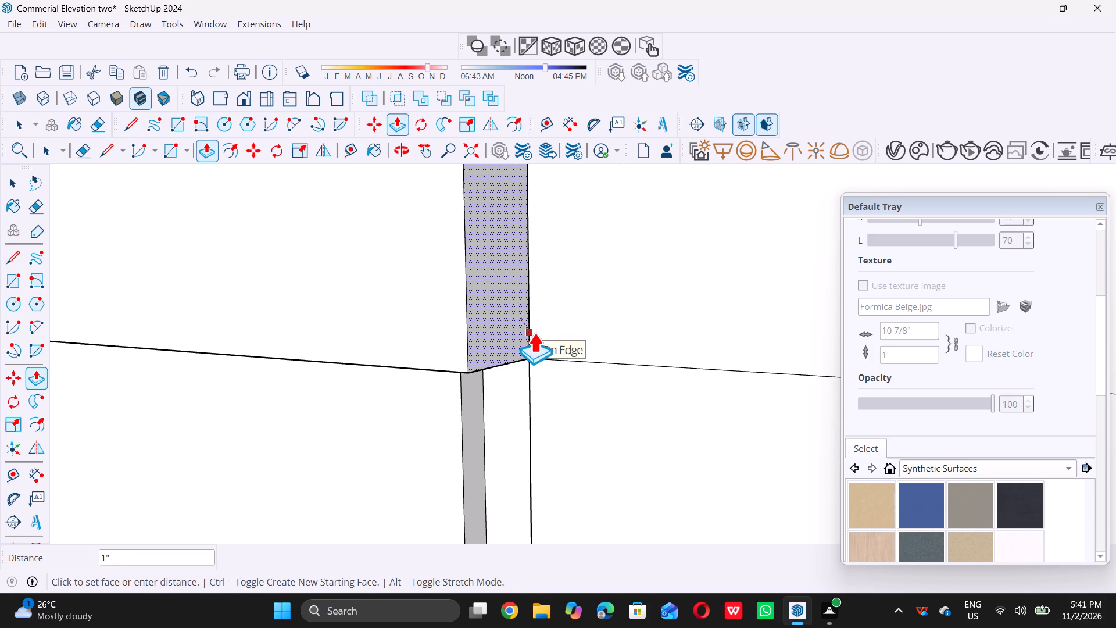
left_click(537, 335)
key("space")
Push/Pull the sixth panel's border strip, past the E of NAME, outward level with the neighbouring raised strip.
scroll(421, 331, "down", 7)
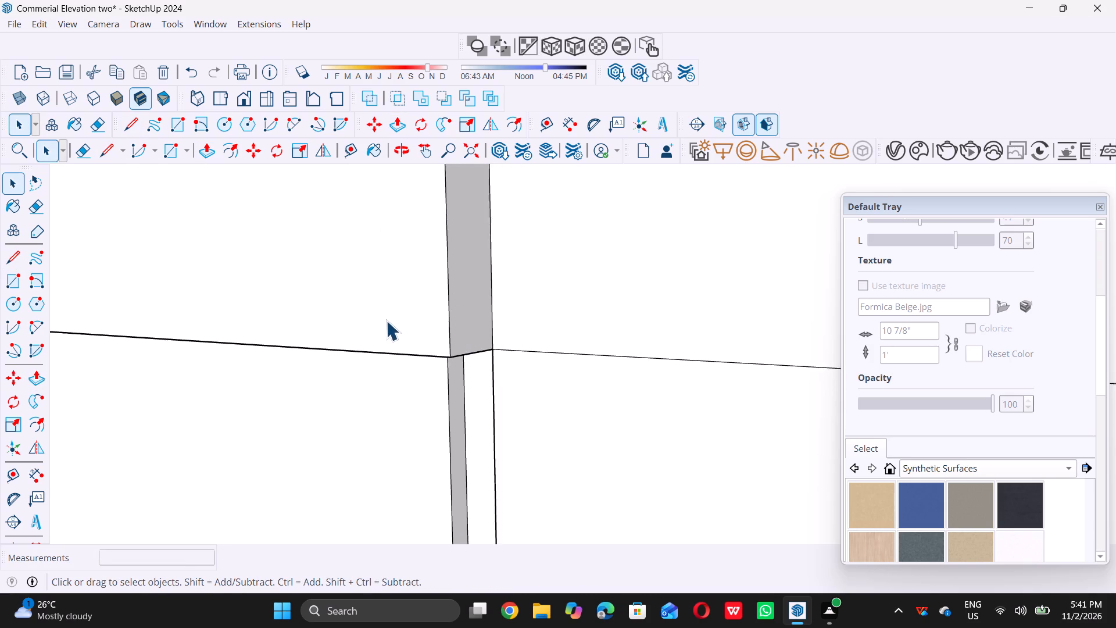
scroll(386, 320, "down", 2)
scroll(479, 296, "up", 3)
double_click(480, 295)
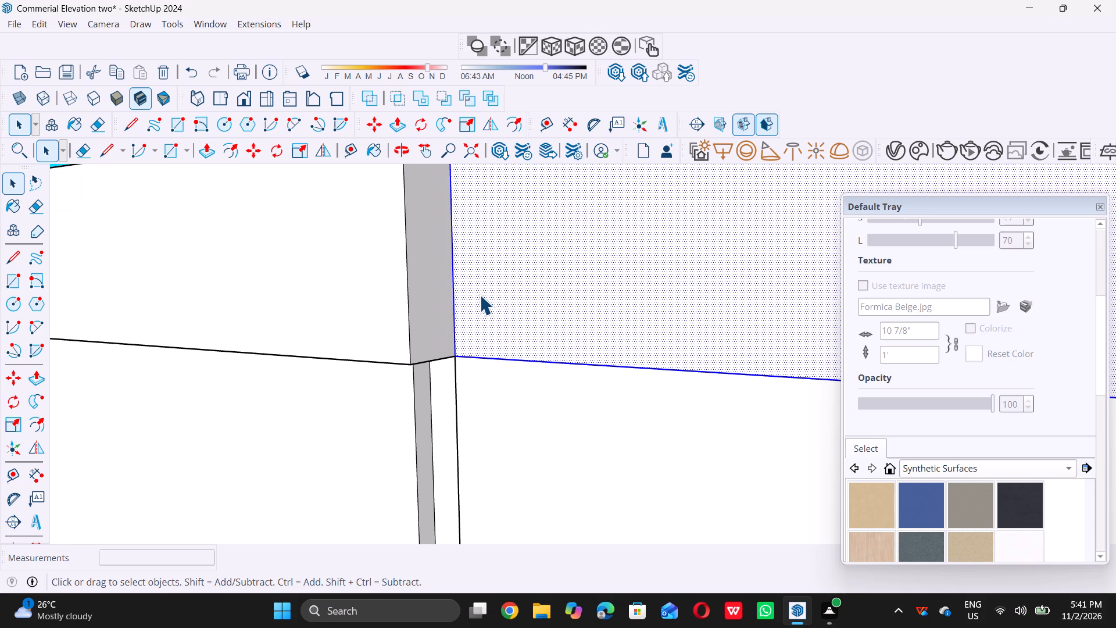
key("p")
double_click(481, 294)
left_click(460, 297)
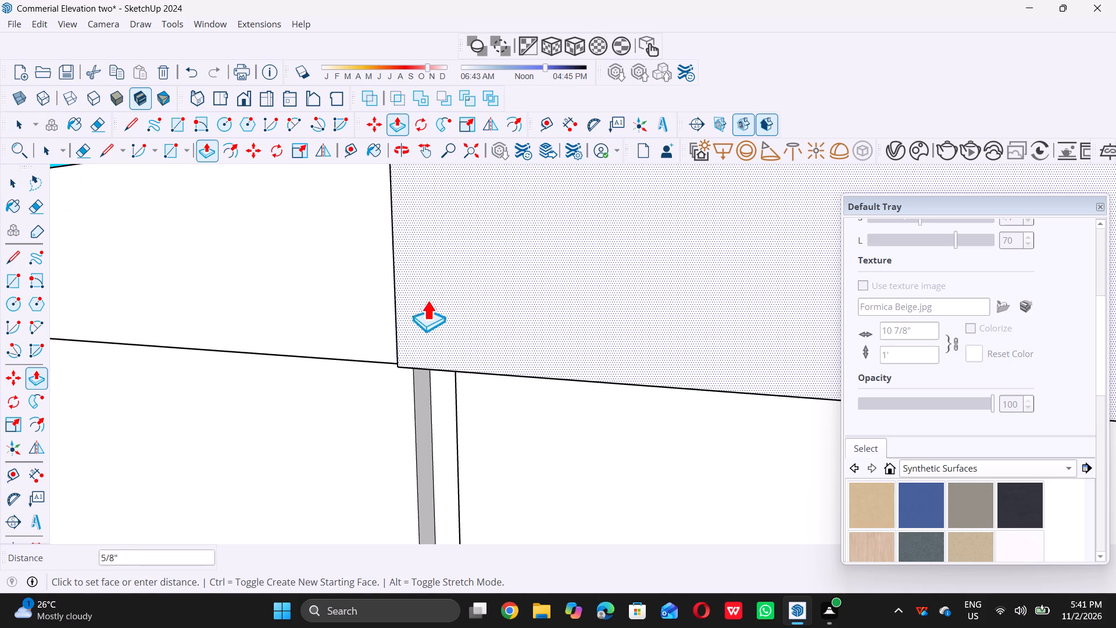
scroll(423, 294, "down", 12)
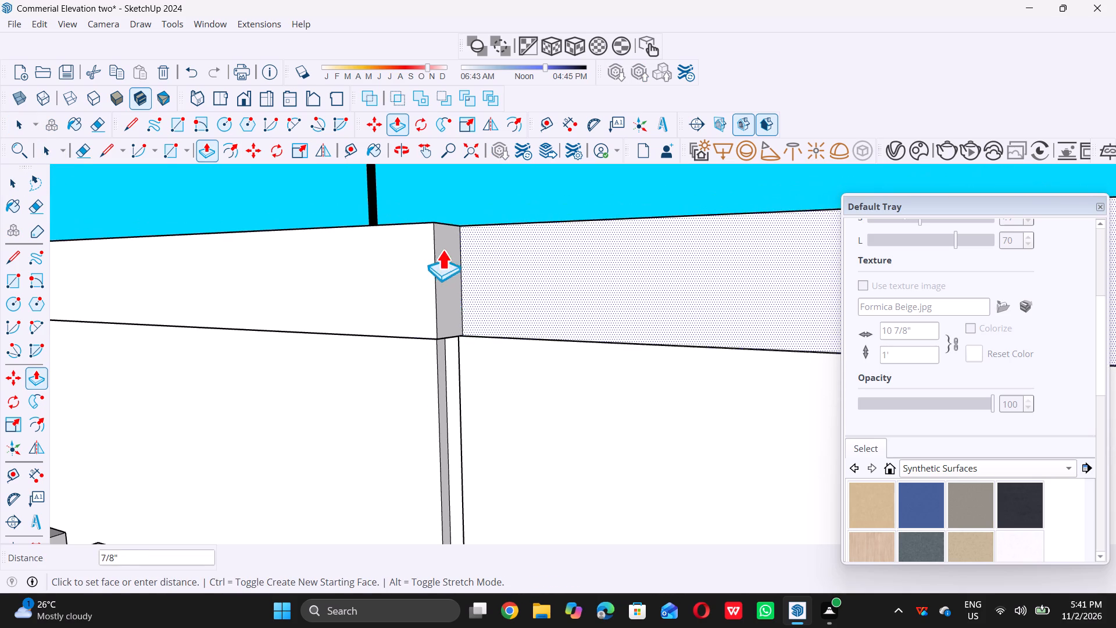
scroll(429, 216, "down", 5)
middle_click_drag(463, 251, 501, 329)
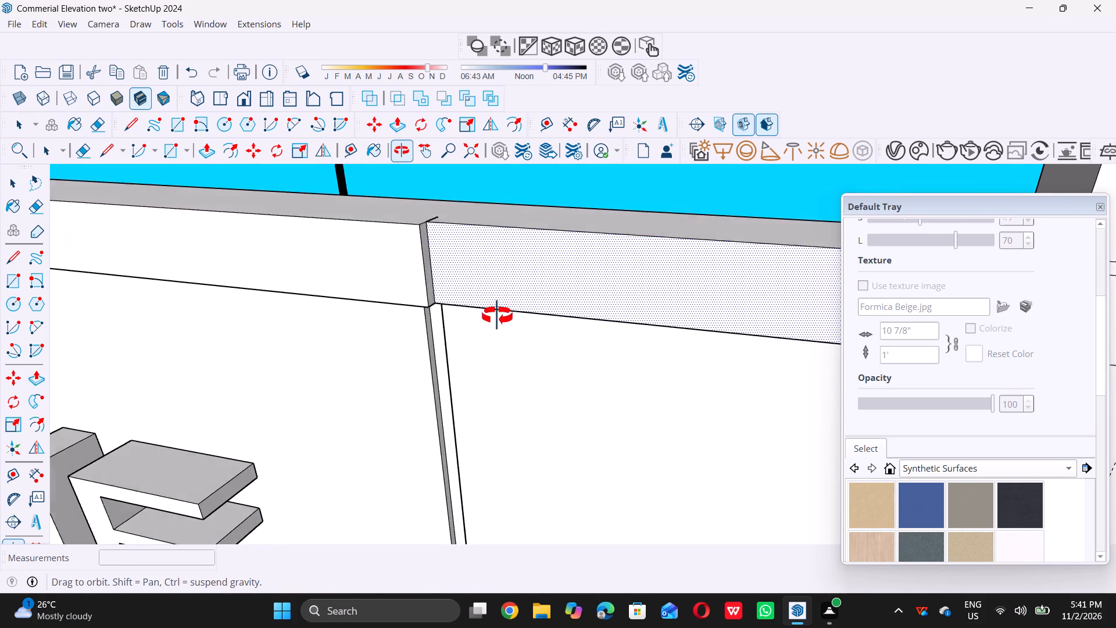
double_click(409, 228)
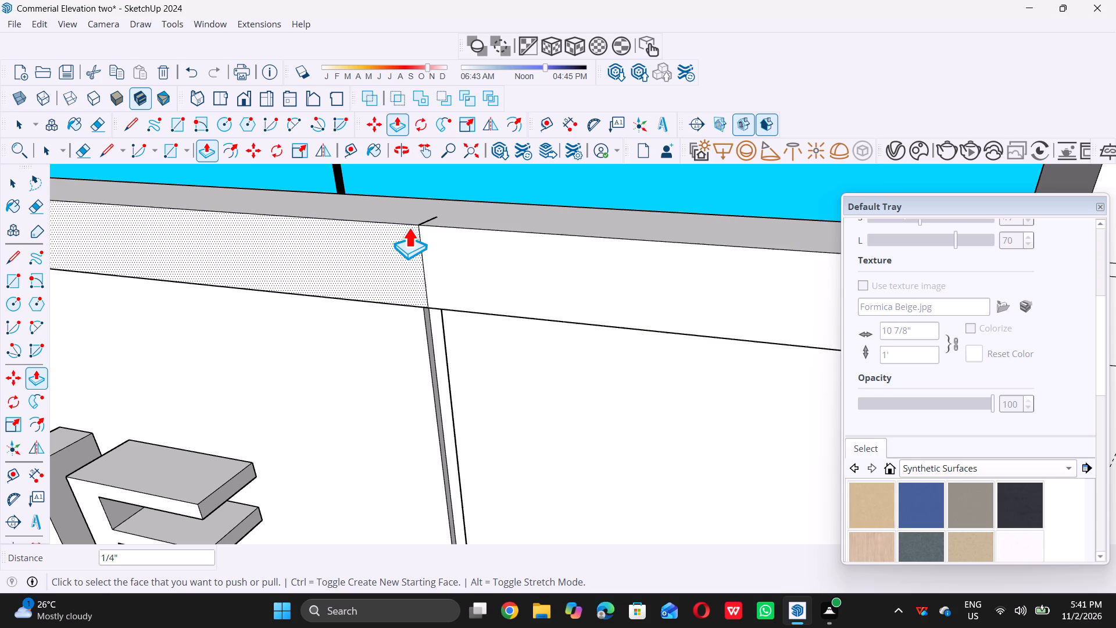
key("space")
Delete the short border-line edge crossing the last groove, between the sixth panel's raised strip and the corner column.
scroll(407, 261, "down", 13)
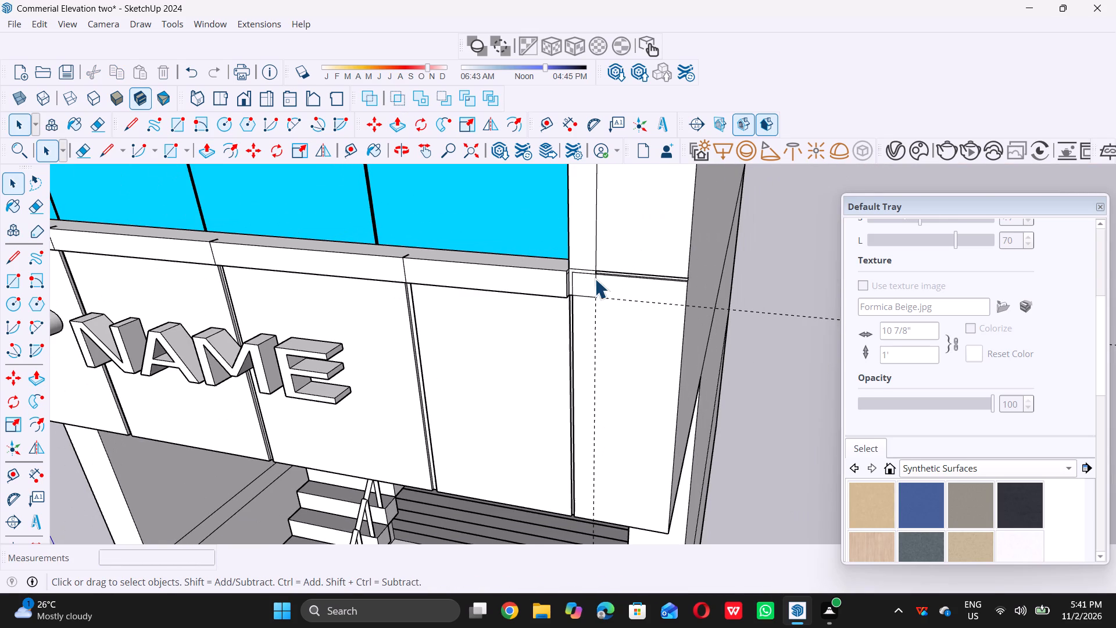
scroll(580, 265, "up", 5)
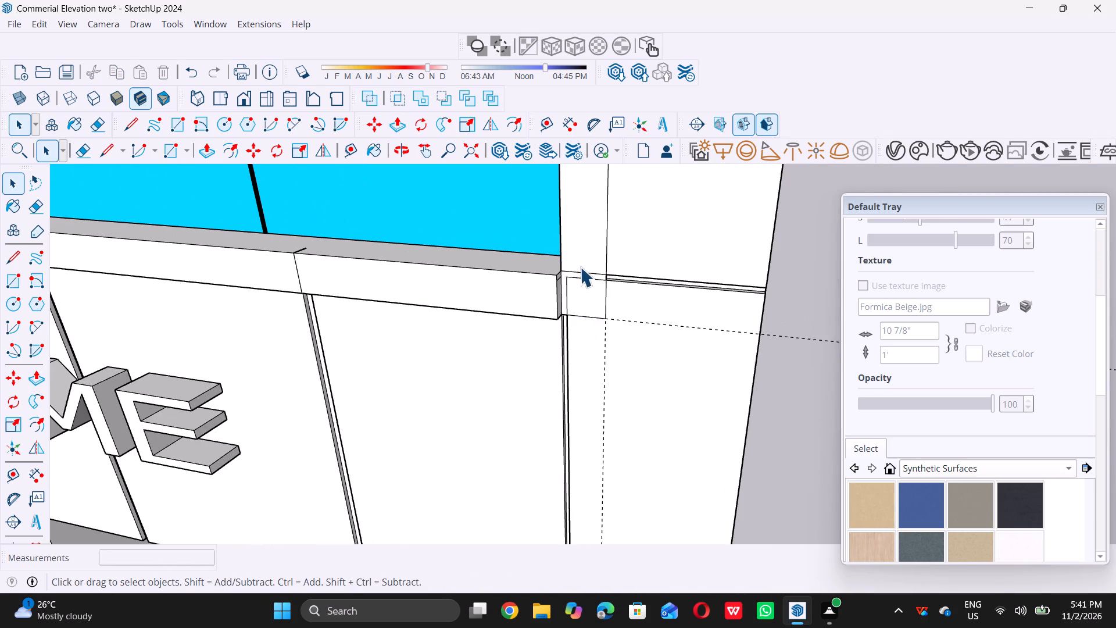
scroll(579, 272, "up", 5)
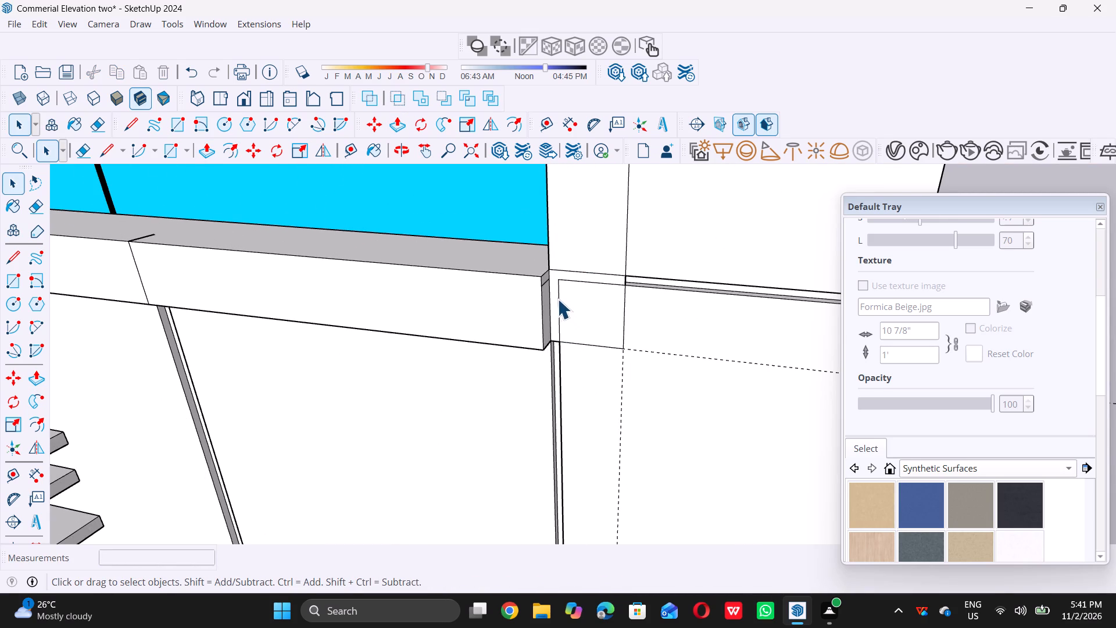
scroll(553, 296, "up", 4)
scroll(655, 294, "down", 6)
middle_click_drag(655, 295, 622, 273)
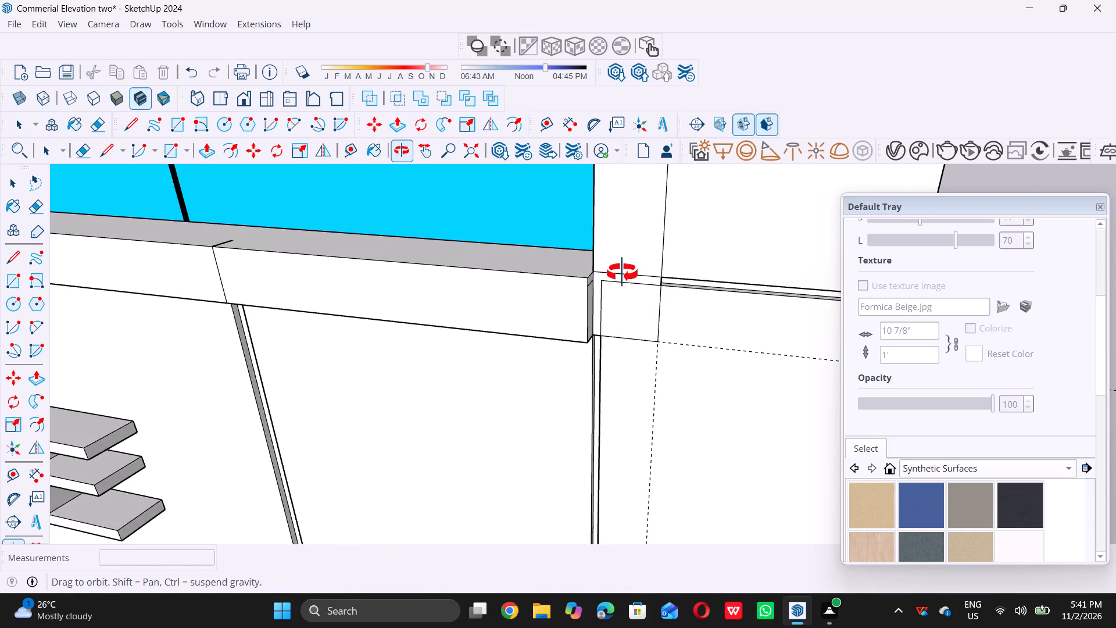
middle_click_drag(622, 273, 443, 262)
scroll(639, 293, "up", 5)
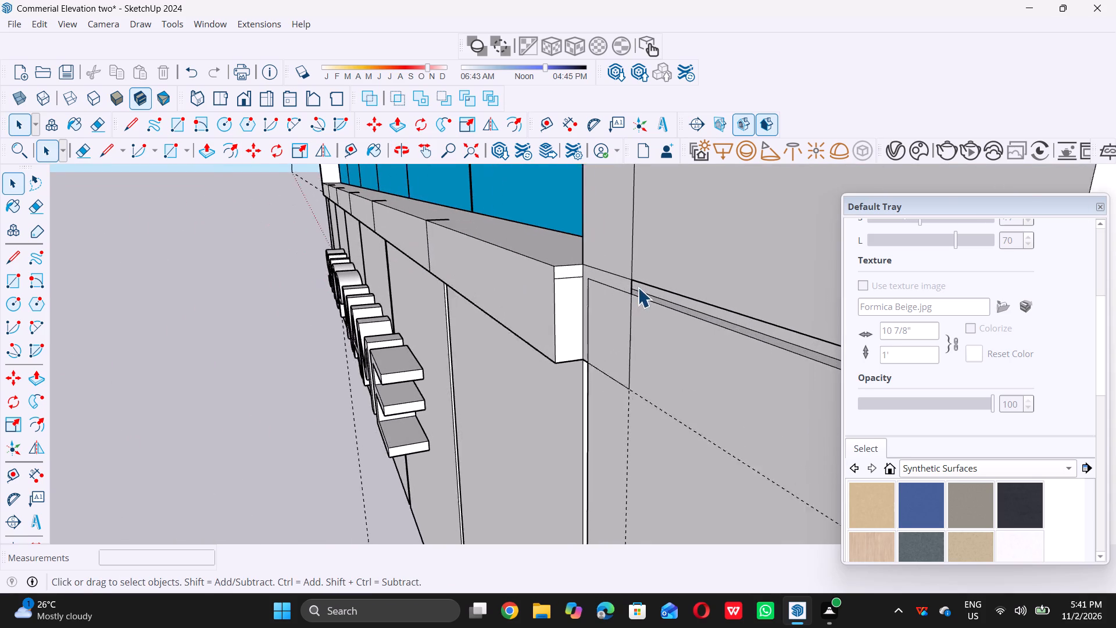
scroll(636, 286, "up", 3)
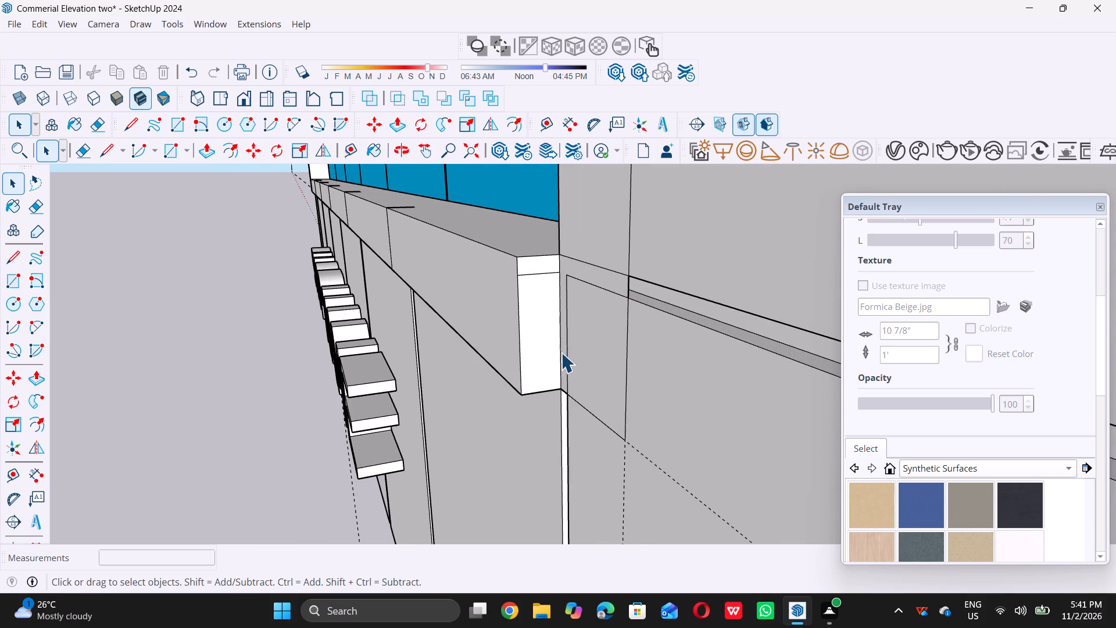
scroll(548, 338, "down", 5)
middle_click_drag(541, 348, 660, 306)
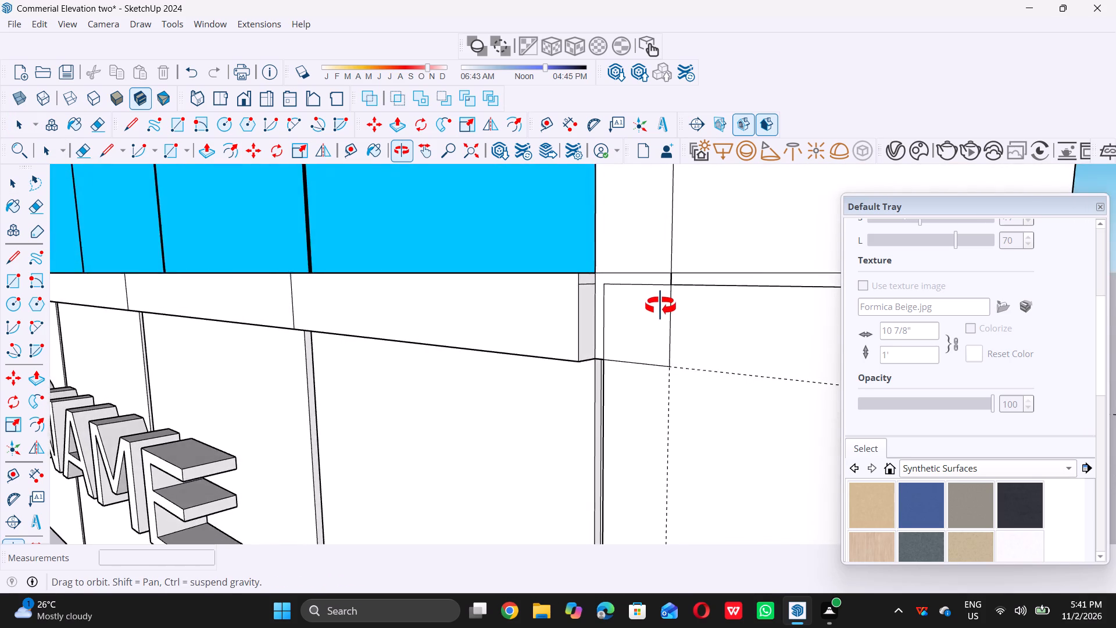
middle_click_drag(660, 306, 675, 300)
scroll(602, 345, "up", 6)
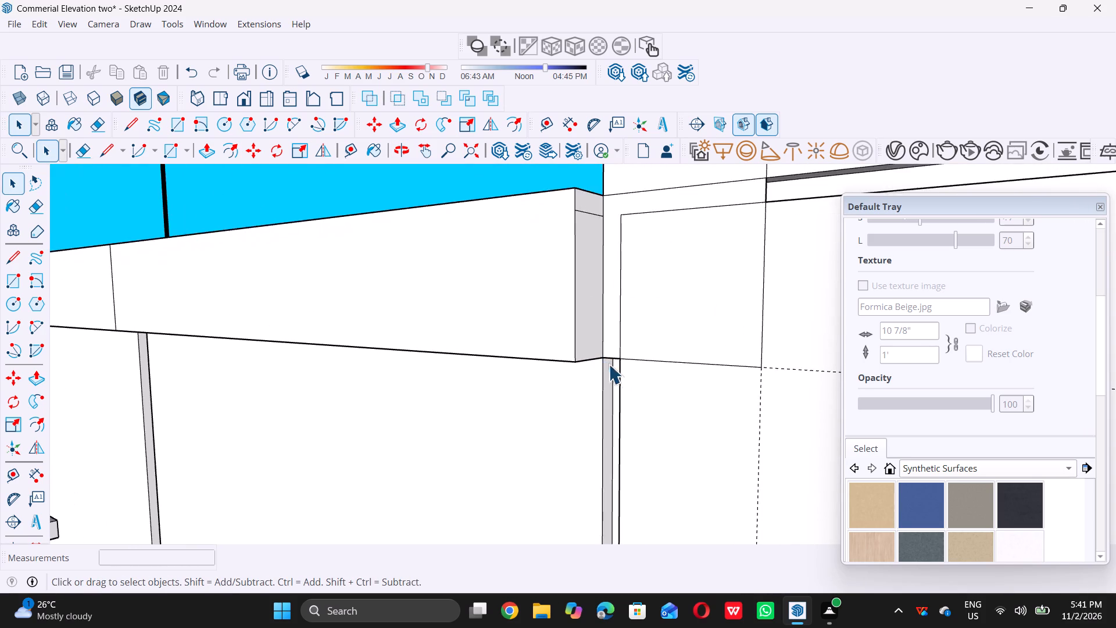
scroll(616, 367, "up", 9)
double_click(612, 348)
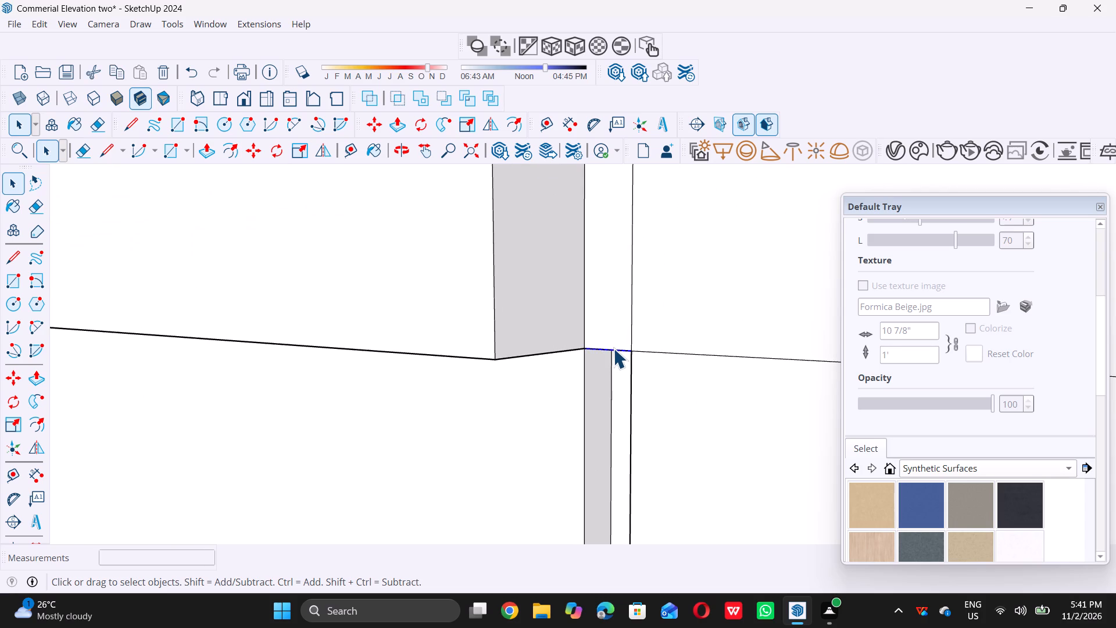
key("Delete")
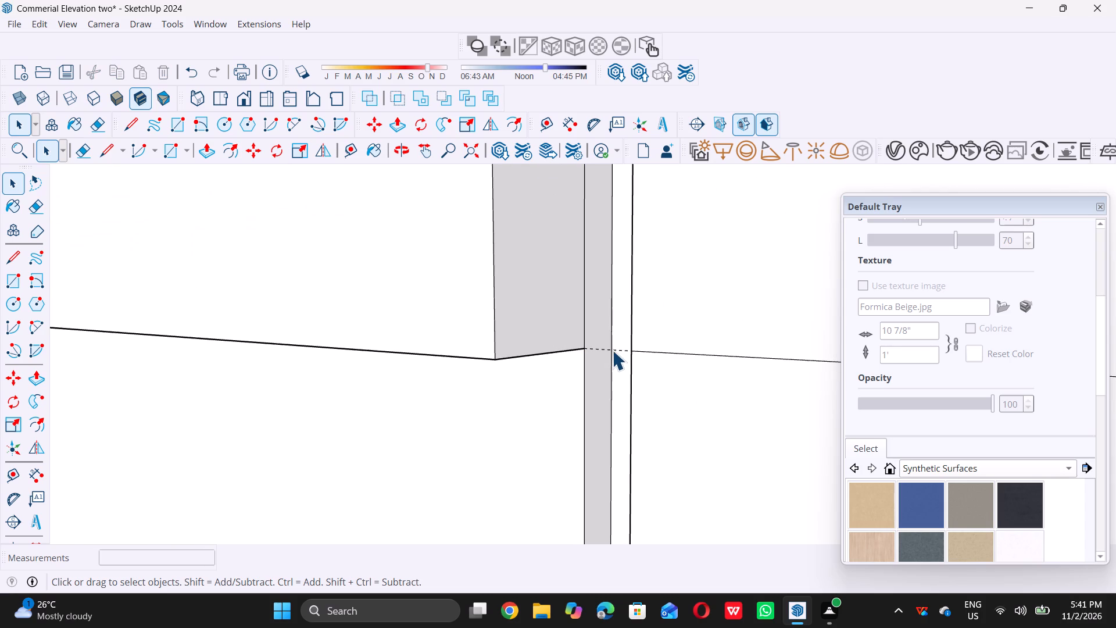
Draw a 1/2" line across the side wall of the groove beside the corner column, at the border's lower line.
scroll(600, 349, "up", 8)
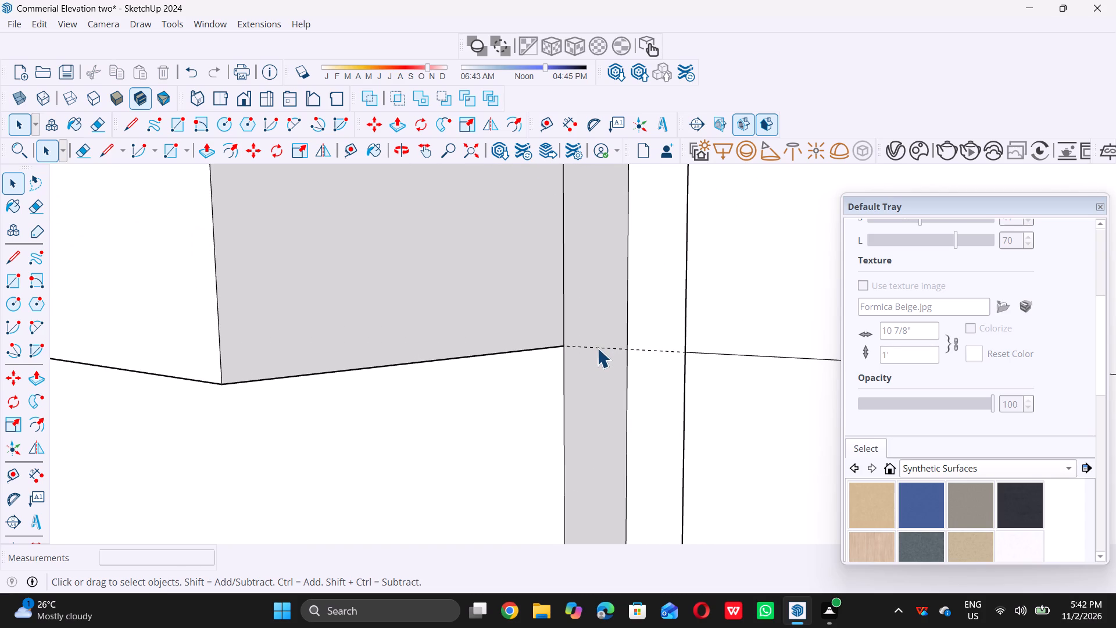
key("l")
left_click(571, 345)
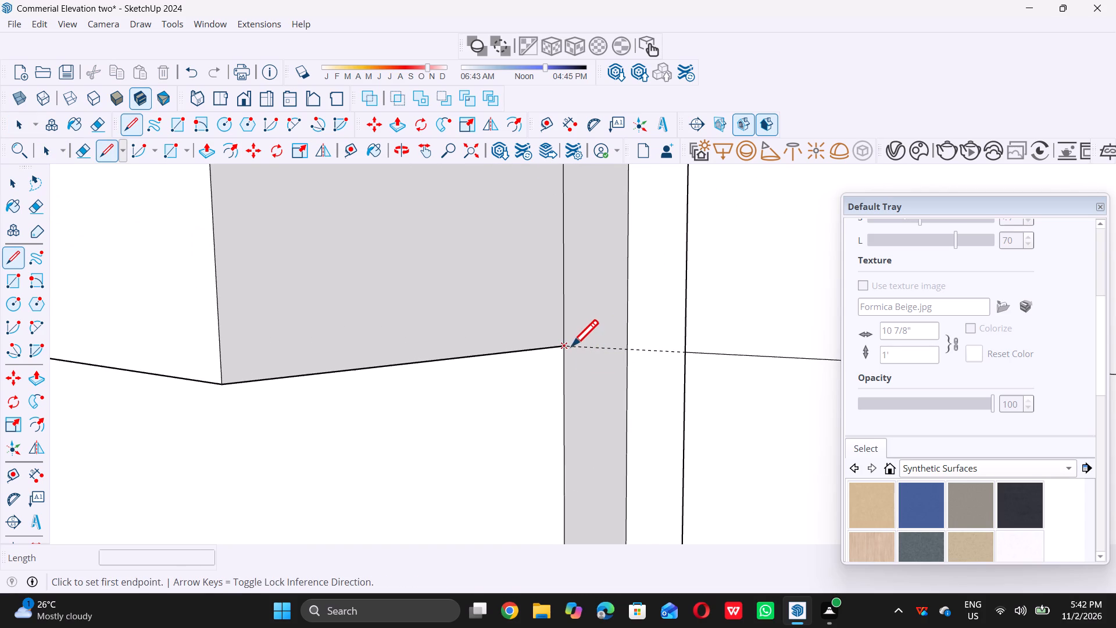
left_click(629, 334)
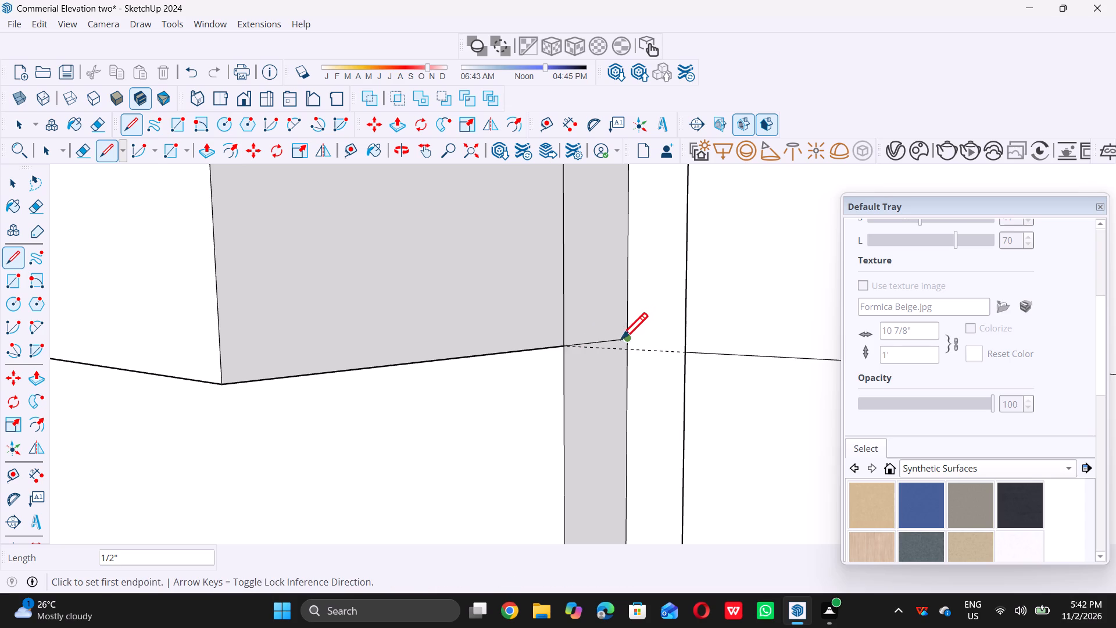
key("space")
Erase the vertical edge separating the raised strip's end face from the groove's side wall above the new line.
key("e")
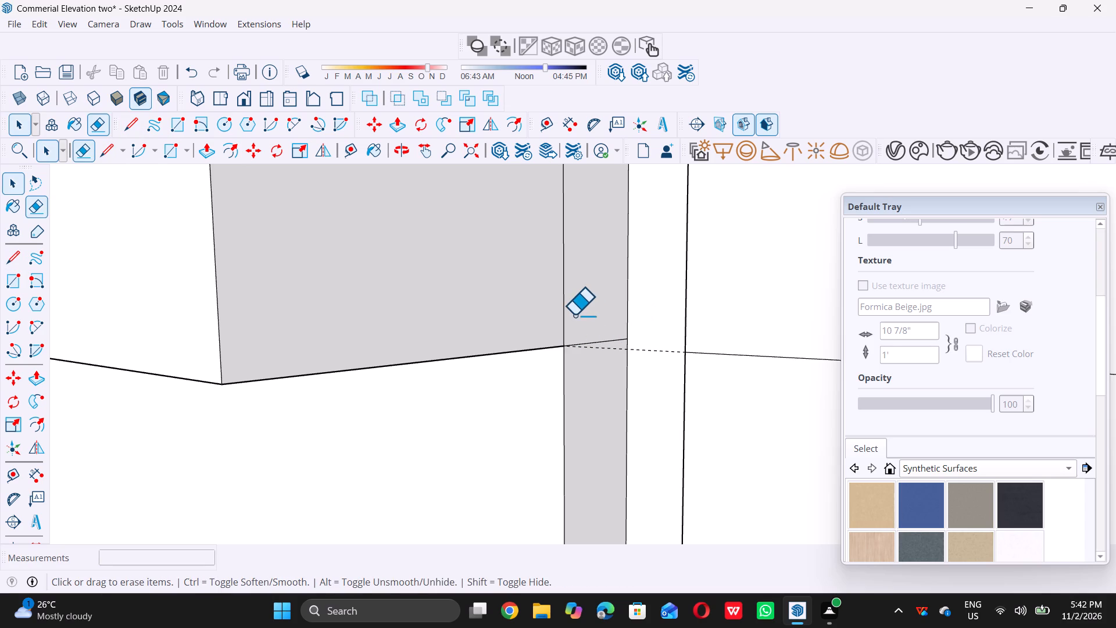
left_click(563, 297)
key("space")
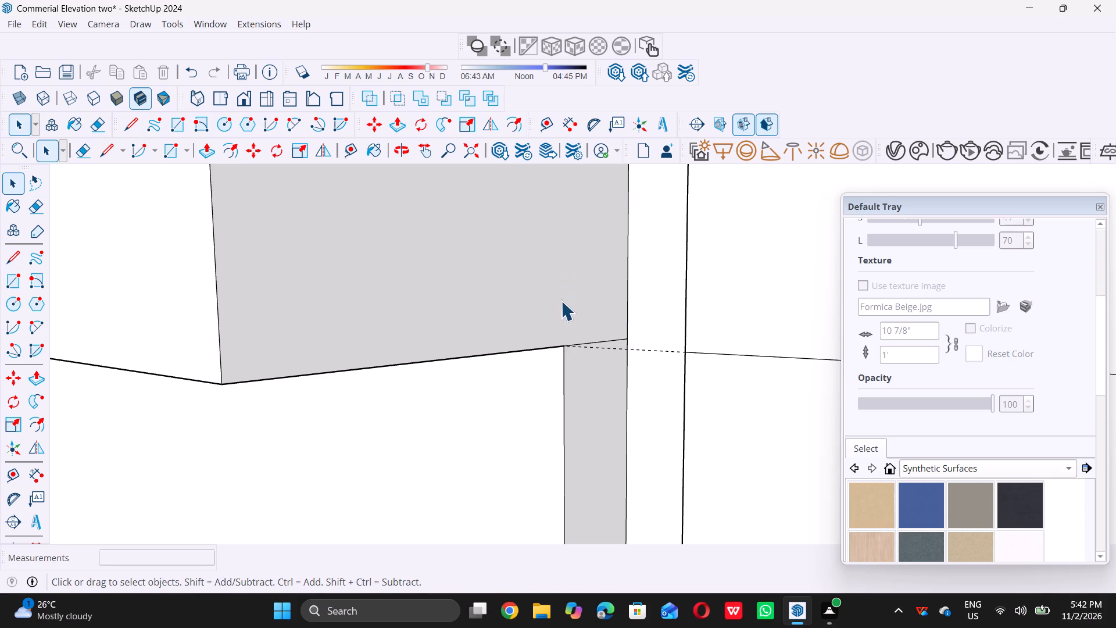
Push/Pull the merged end face of the raised strip across the last groove, up to the corner column's face.
double_click(559, 298)
key("p")
double_click(559, 298)
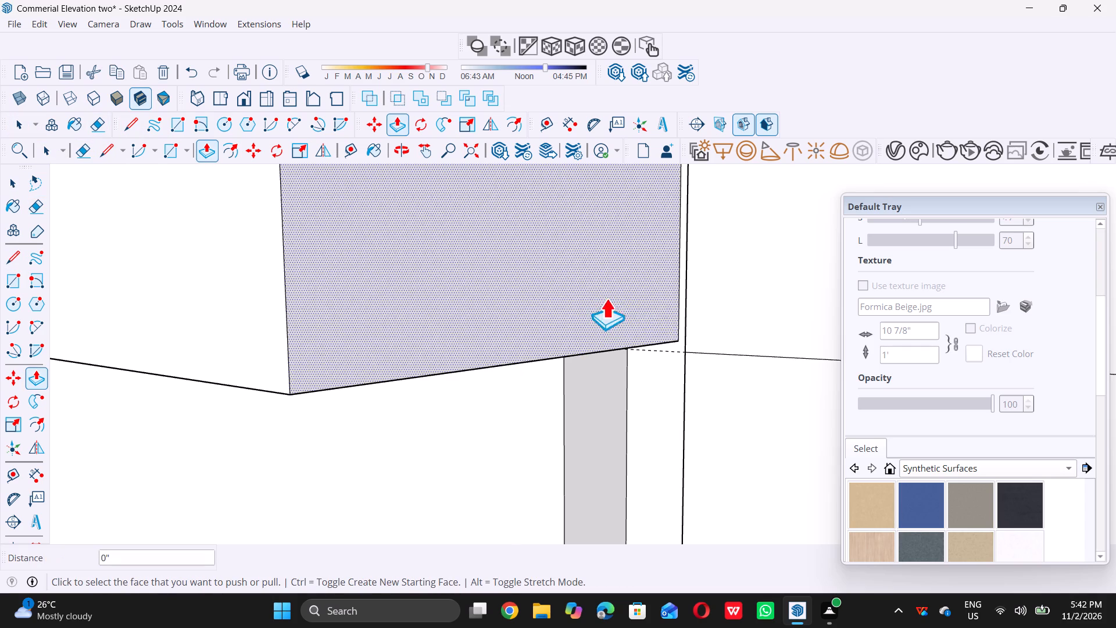
double_click(635, 299)
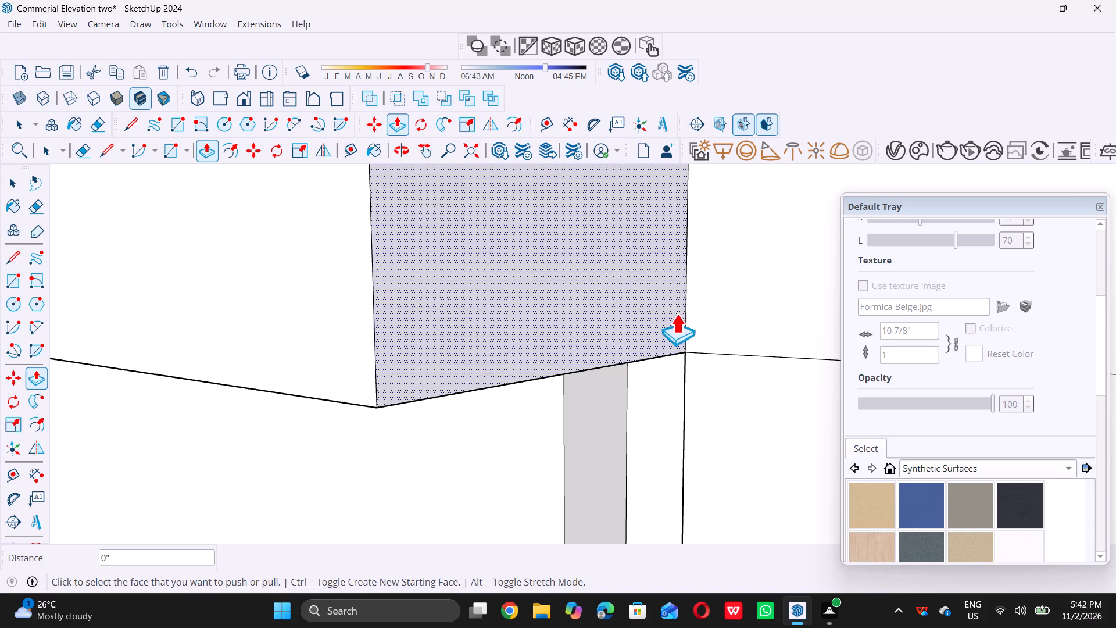
key("space")
Push/Pull the raised strip's end face 3 1/4" across the corner column, up to the vertical border line.
scroll(633, 332, "down", 20)
scroll(633, 332, "down", 4)
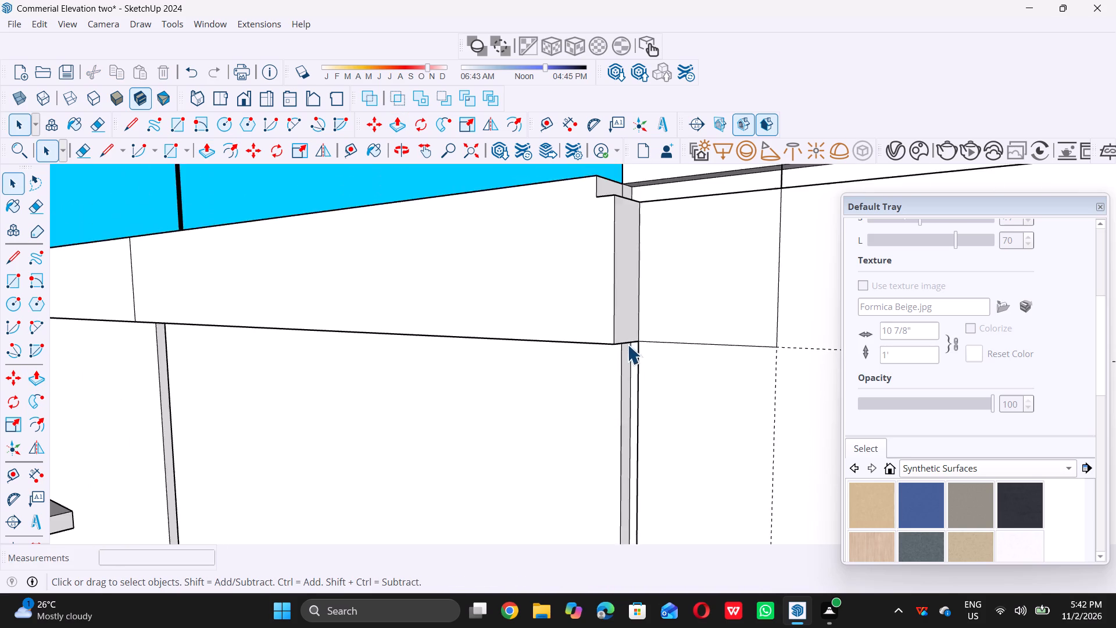
scroll(627, 344, "down", 2)
scroll(648, 304, "up", 8)
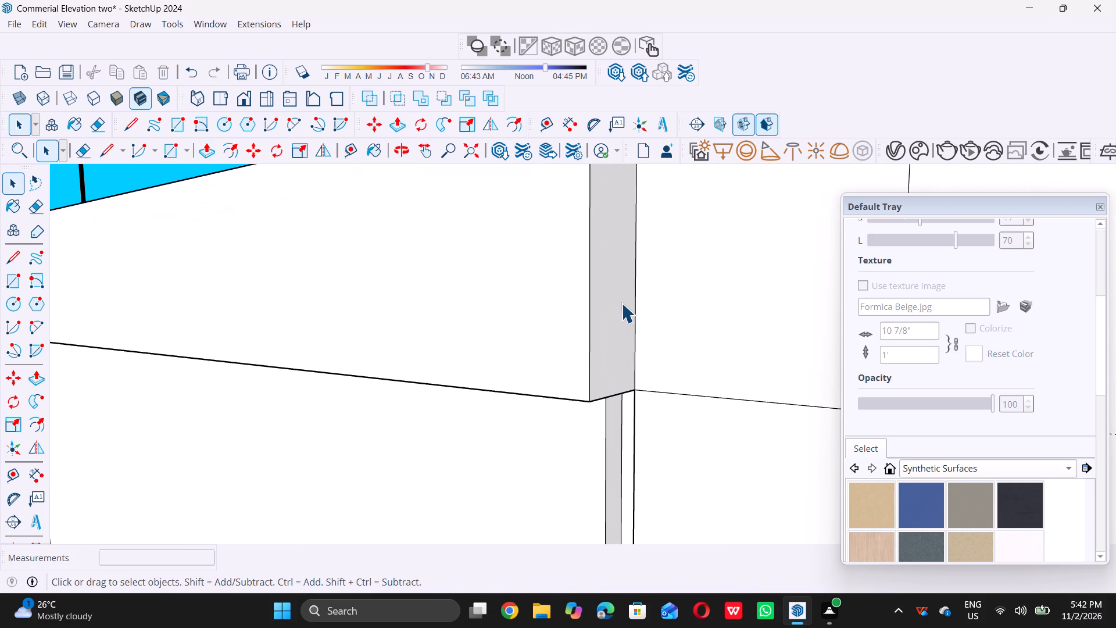
double_click(621, 303)
key("p")
double_click(622, 303)
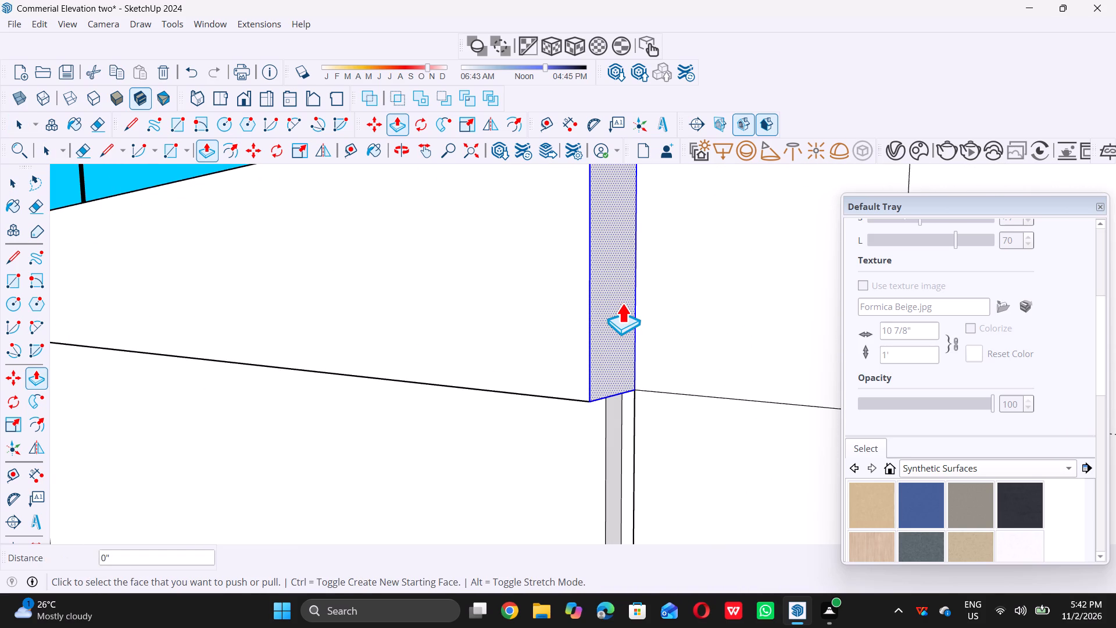
scroll(644, 303, "down", 8)
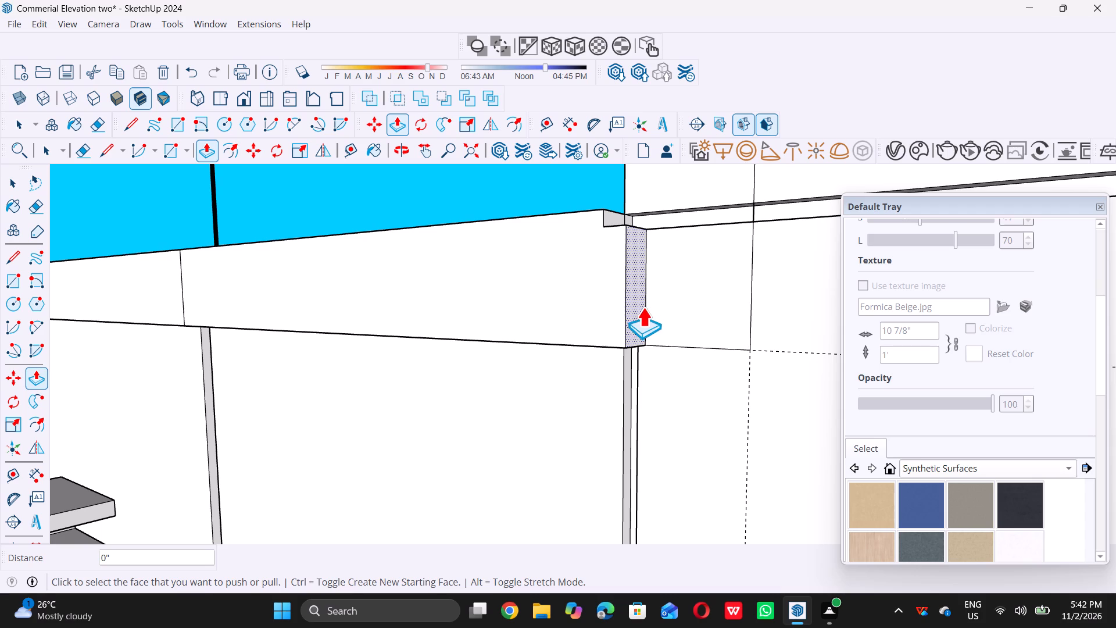
left_click(641, 305)
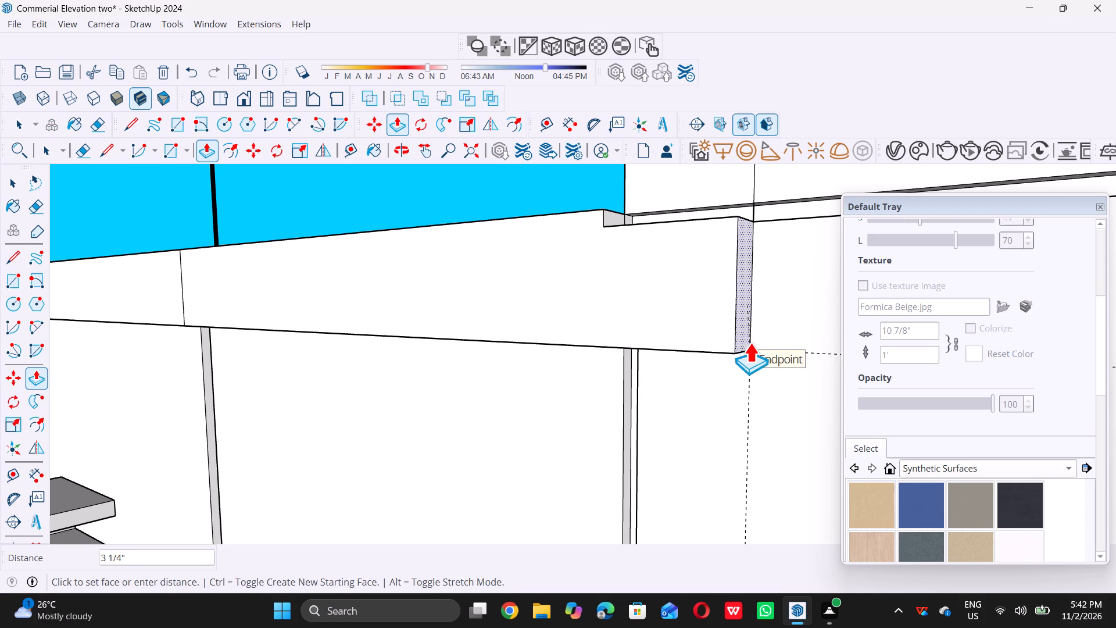
double_click(750, 342)
key("space")
Erase the leftover edges dividing the top face of the lower ledge at the extended strip's end.
scroll(648, 331, "down", 8)
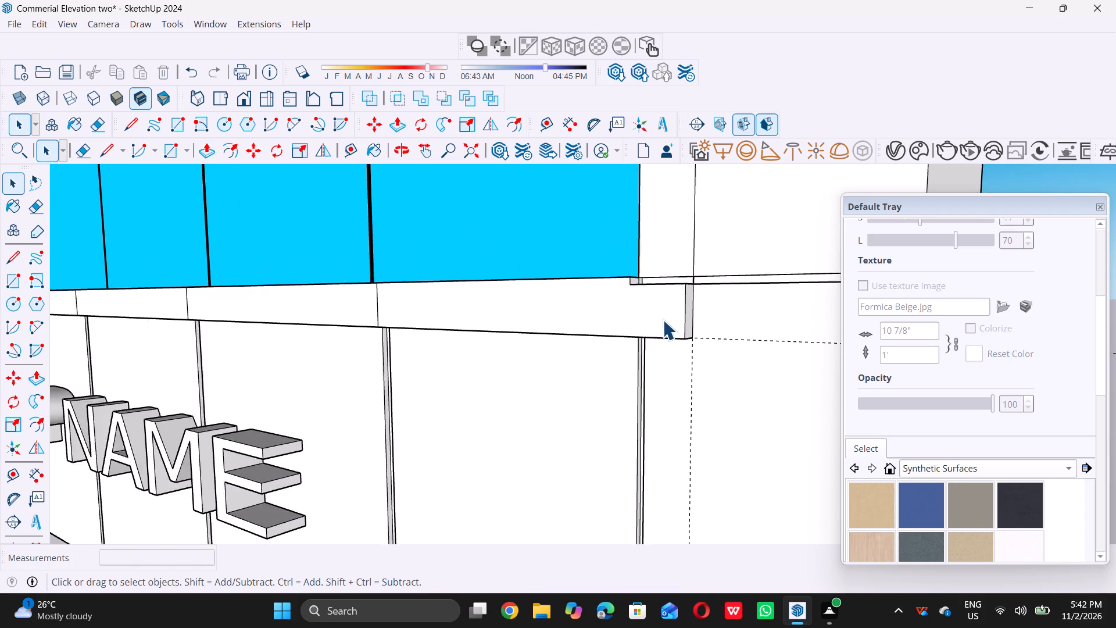
scroll(663, 320, "down", 16)
middle_click_drag(655, 287, 662, 313)
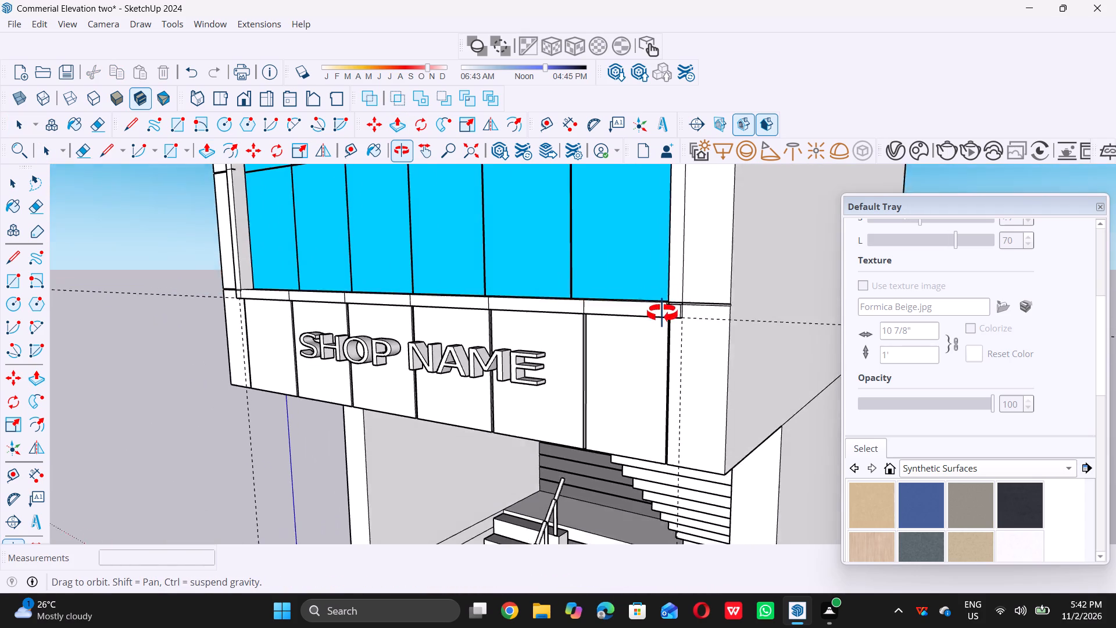
middle_click_drag(662, 313, 660, 403)
scroll(672, 412, "up", 6)
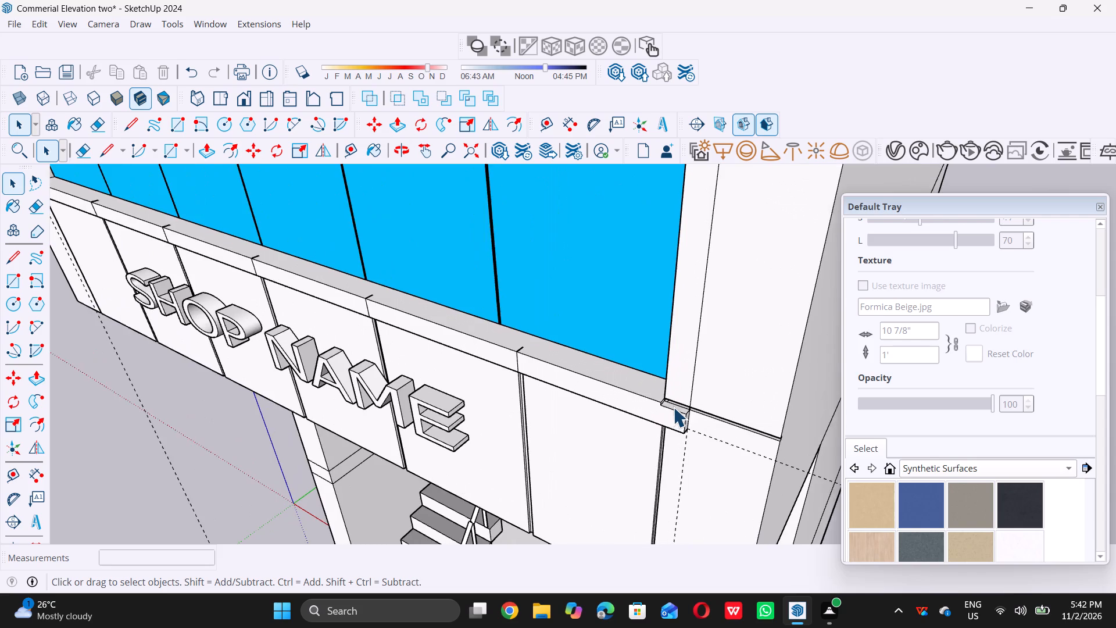
scroll(673, 406, "up", 18)
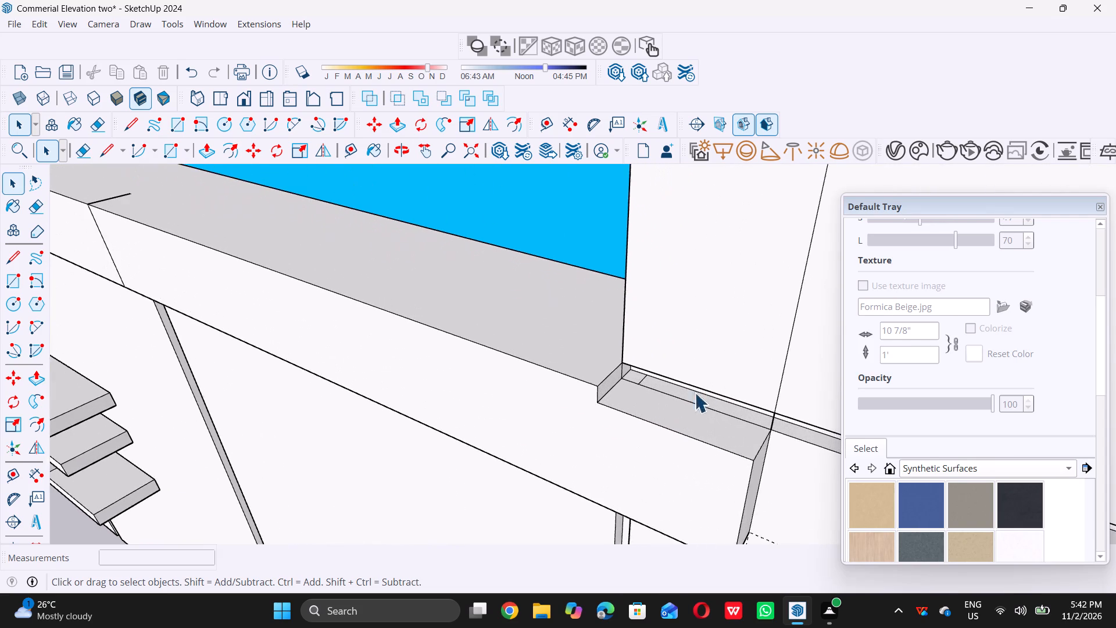
scroll(673, 360, "down", 13)
scroll(640, 323, "down", 4)
middle_click_drag(640, 323, 659, 386)
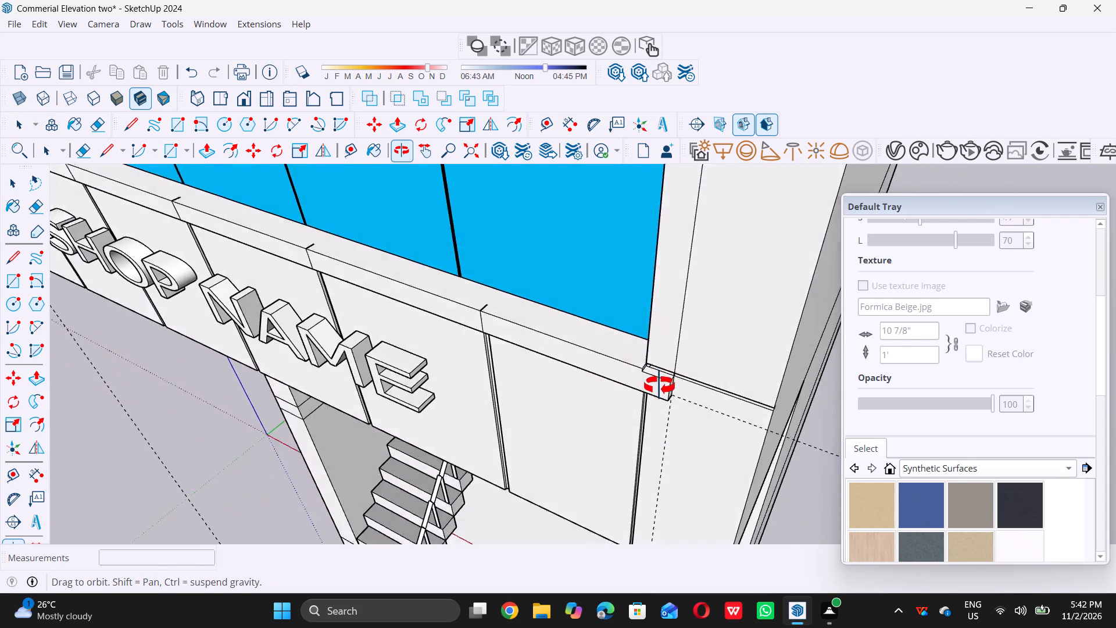
middle_click_drag(659, 386, 659, 400)
middle_click(659, 400)
scroll(664, 398, "up", 12)
scroll(627, 387, "up", 10)
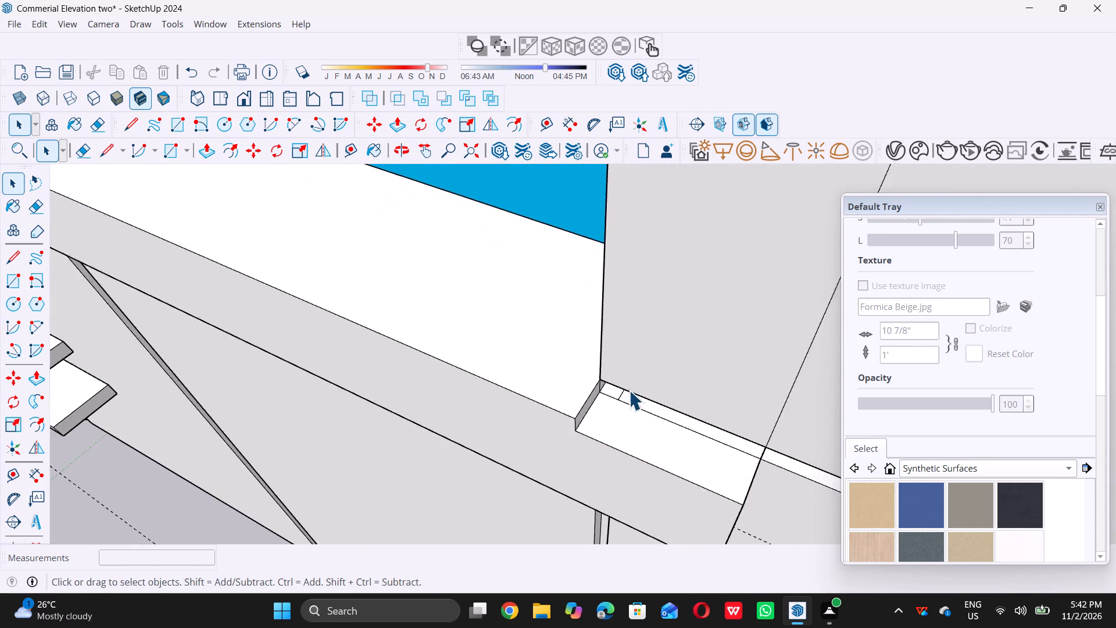
scroll(629, 390, "up", 3)
middle_click_drag(636, 386, 455, 332)
scroll(549, 390, "up", 14)
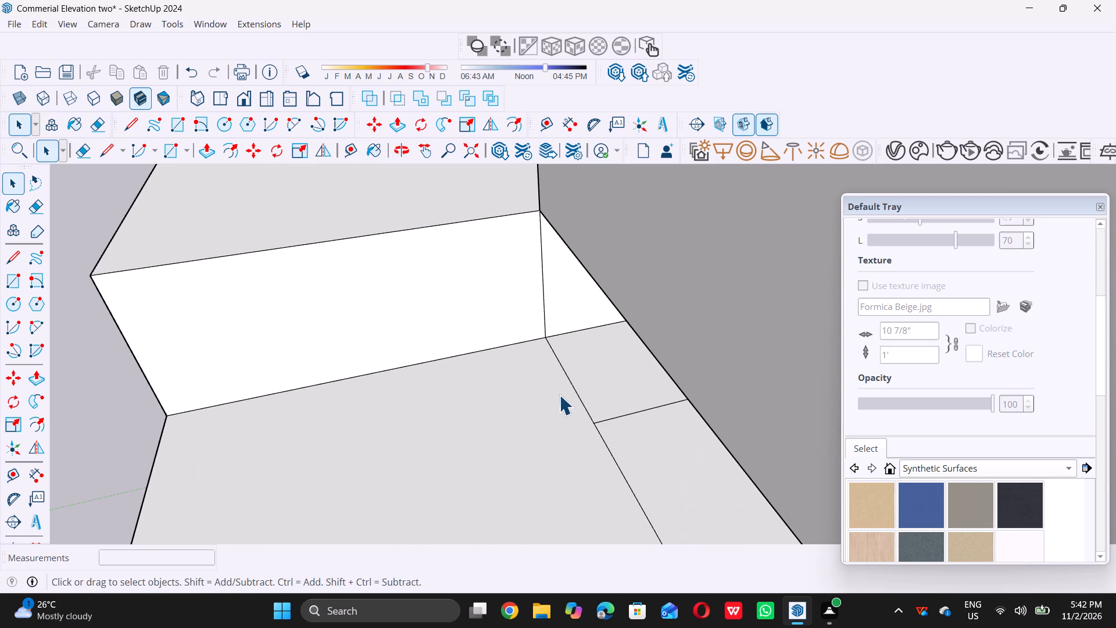
key("e")
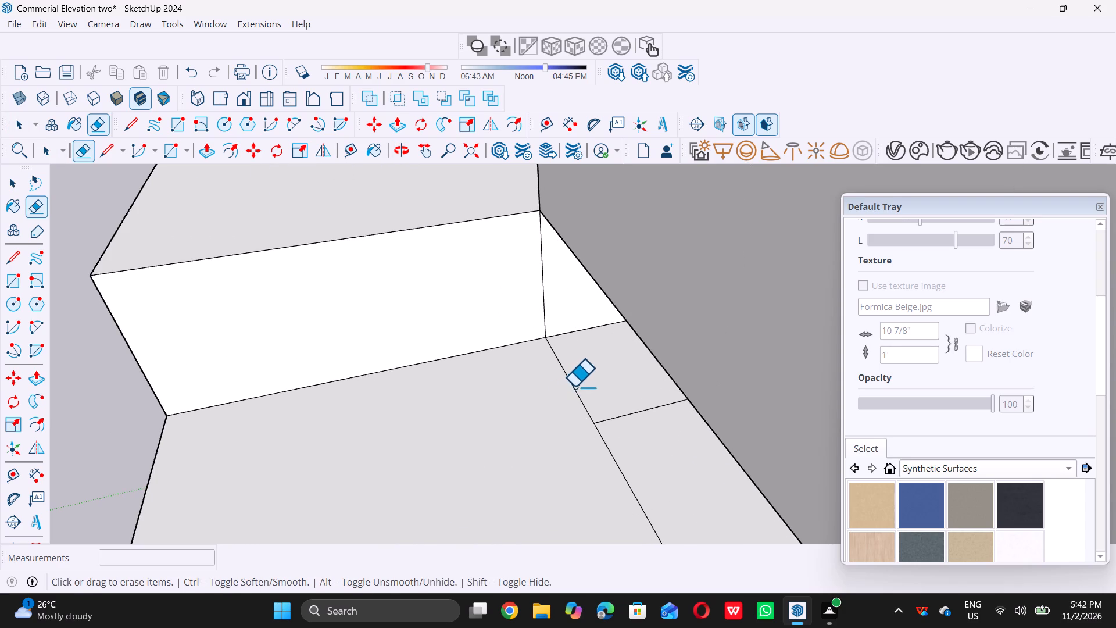
left_click(574, 387)
left_click(606, 419)
left_click_drag(606, 419, 604, 426)
left_click(603, 427)
left_click(600, 430)
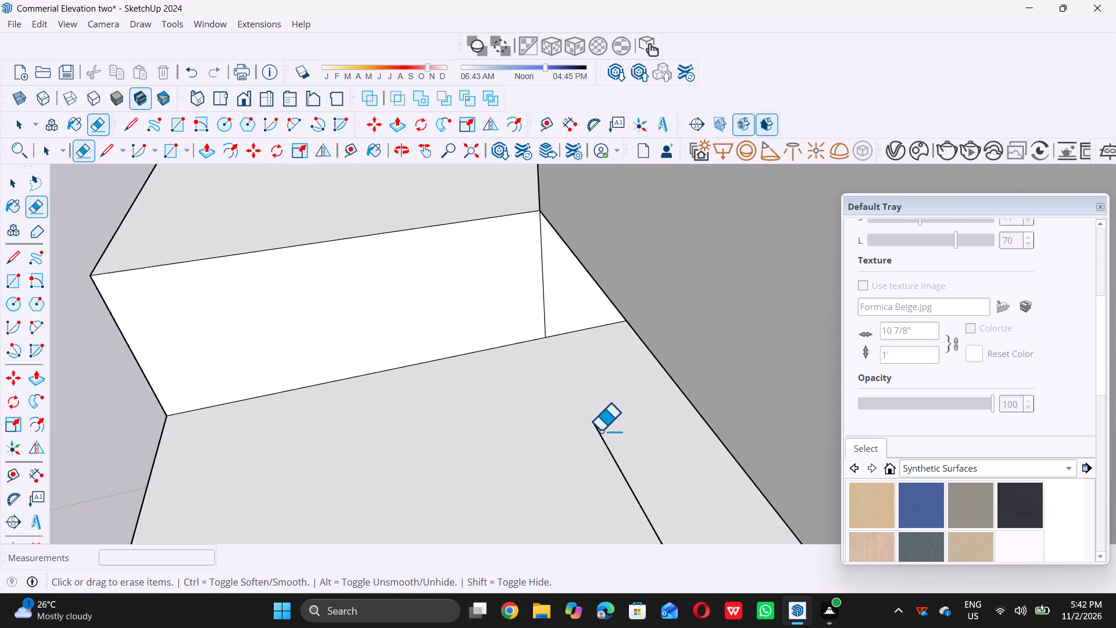
double_click(595, 430)
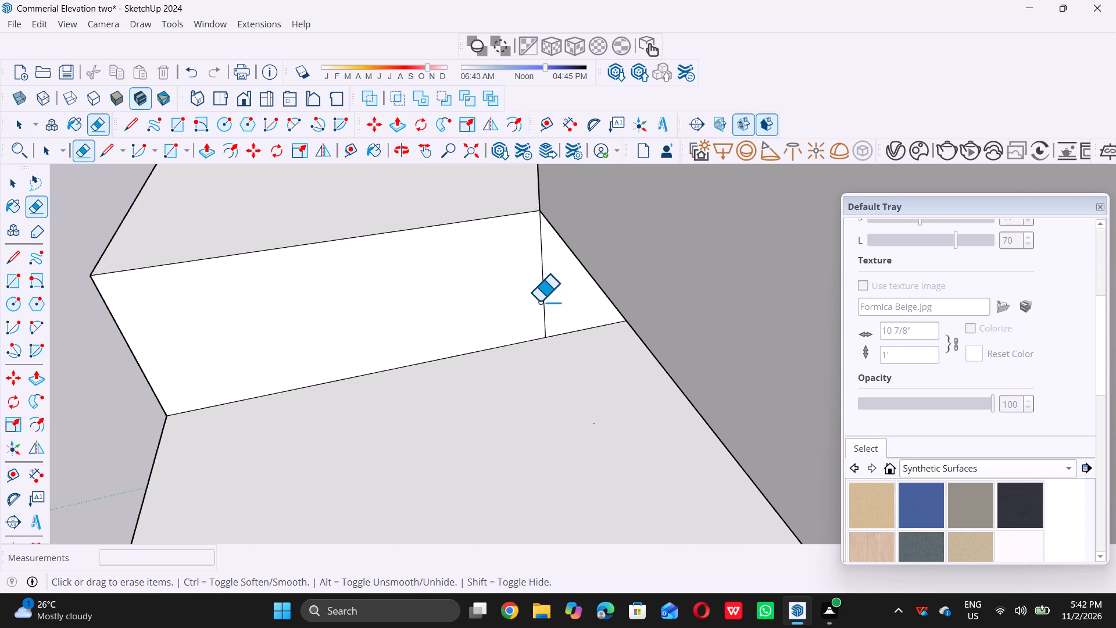
Erase the short vertical edge dividing the small step face between the strip's top and the lower ledge.
triple_click(540, 300)
left_click(541, 300)
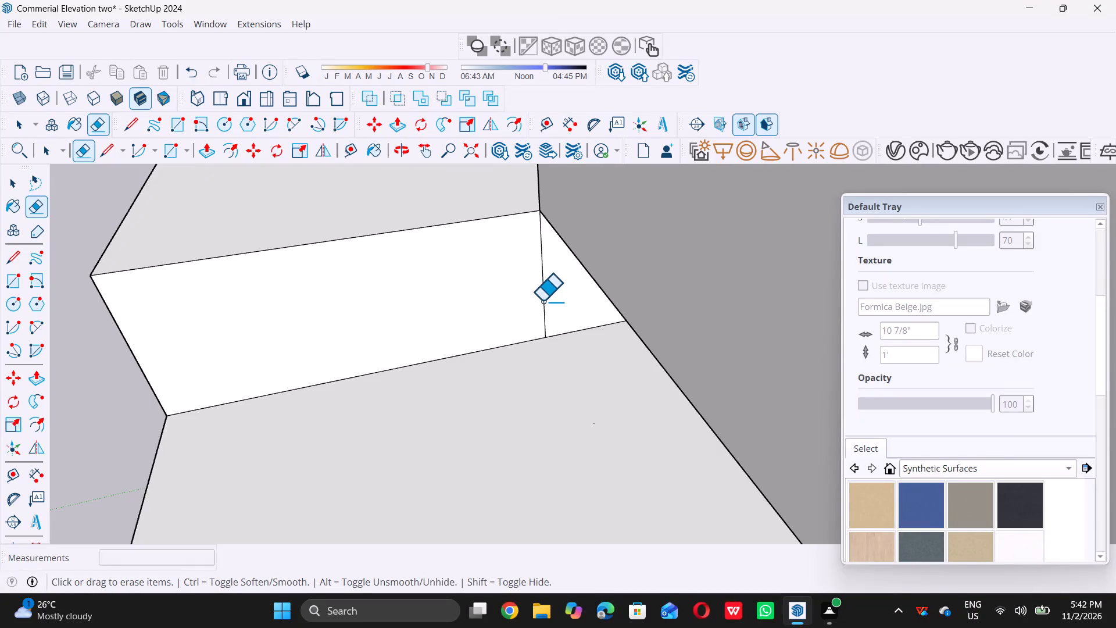
left_click(542, 301)
key("space")
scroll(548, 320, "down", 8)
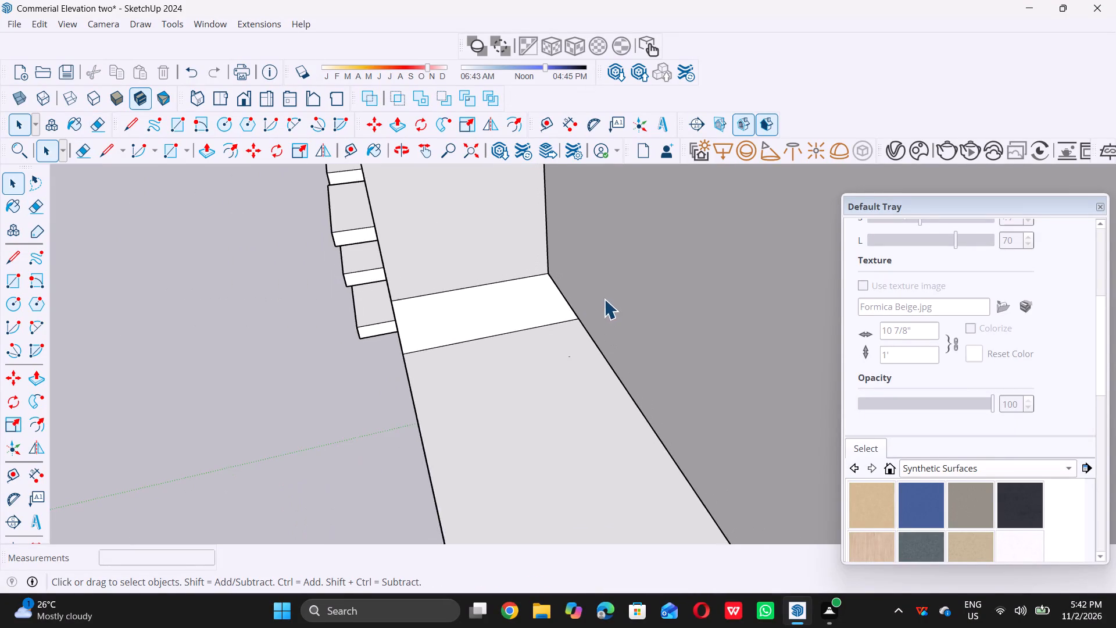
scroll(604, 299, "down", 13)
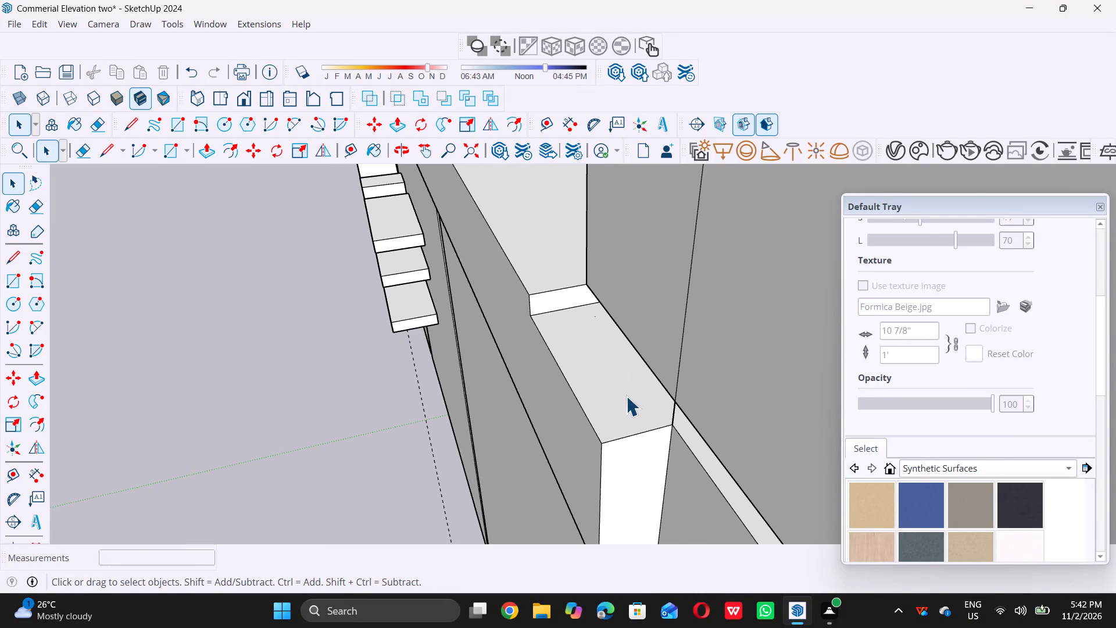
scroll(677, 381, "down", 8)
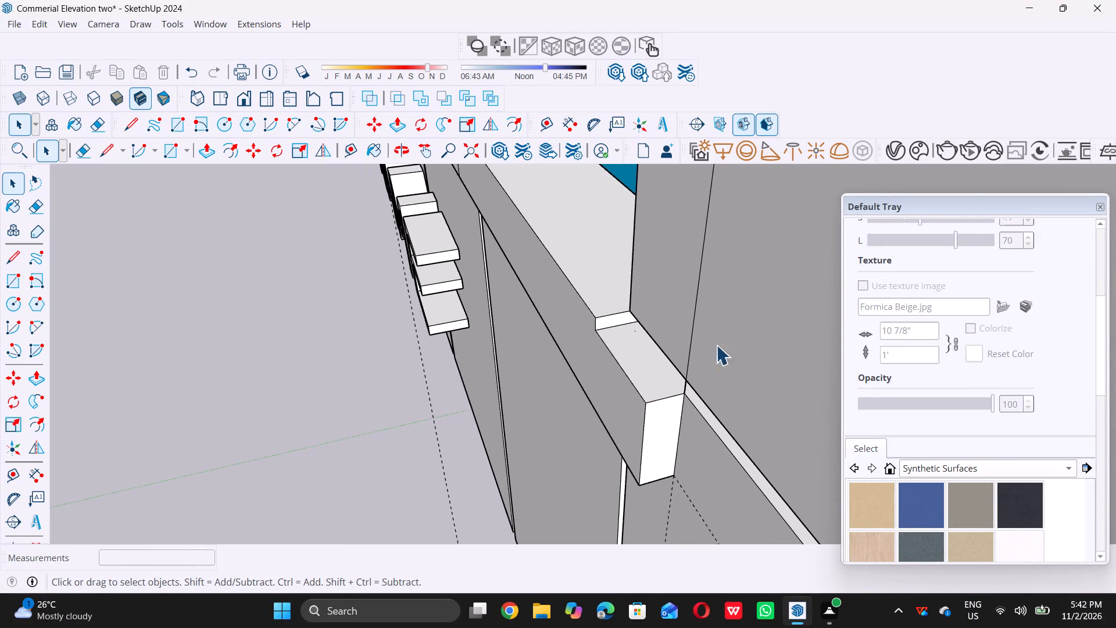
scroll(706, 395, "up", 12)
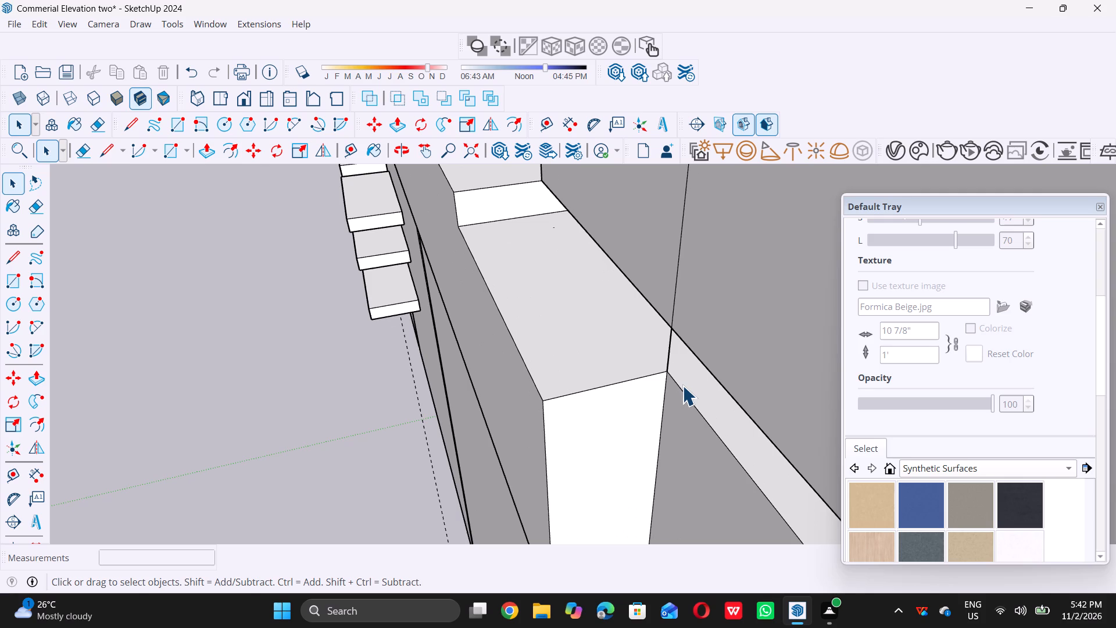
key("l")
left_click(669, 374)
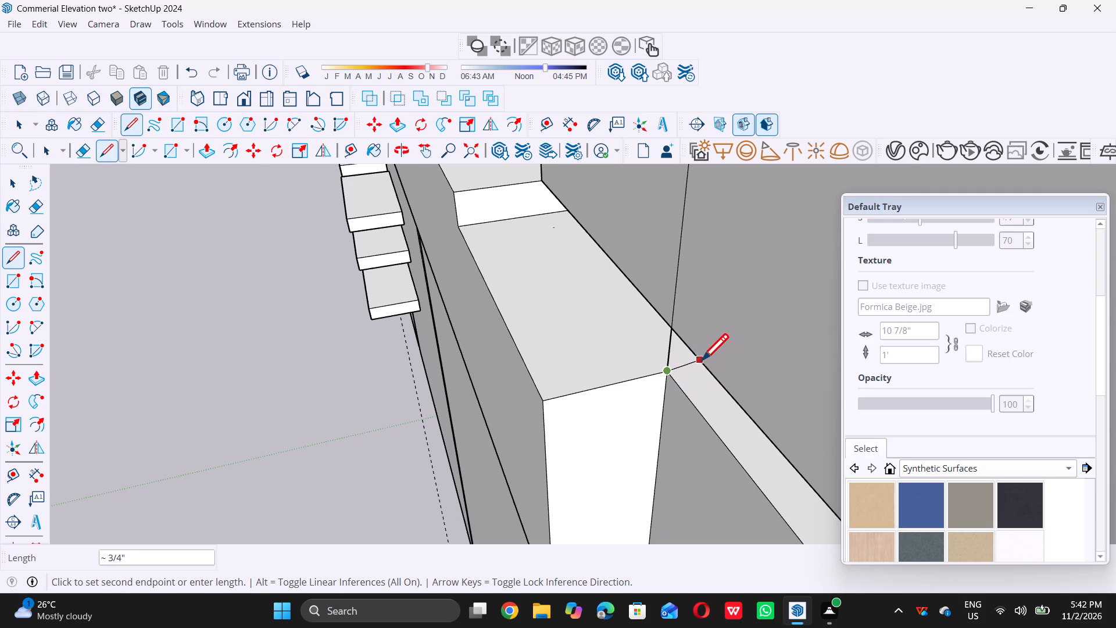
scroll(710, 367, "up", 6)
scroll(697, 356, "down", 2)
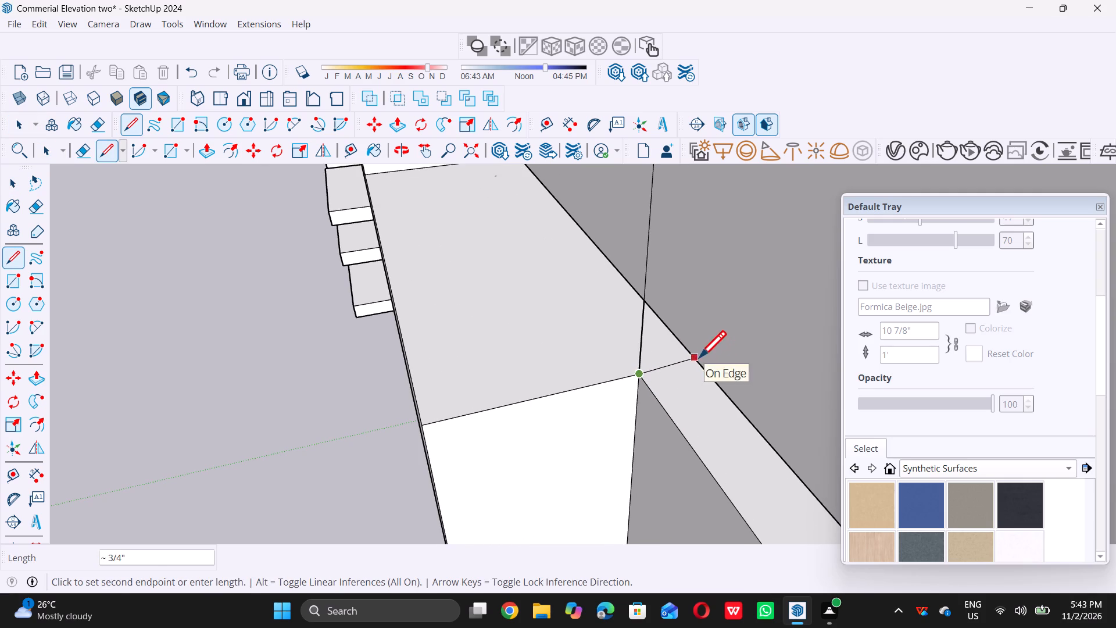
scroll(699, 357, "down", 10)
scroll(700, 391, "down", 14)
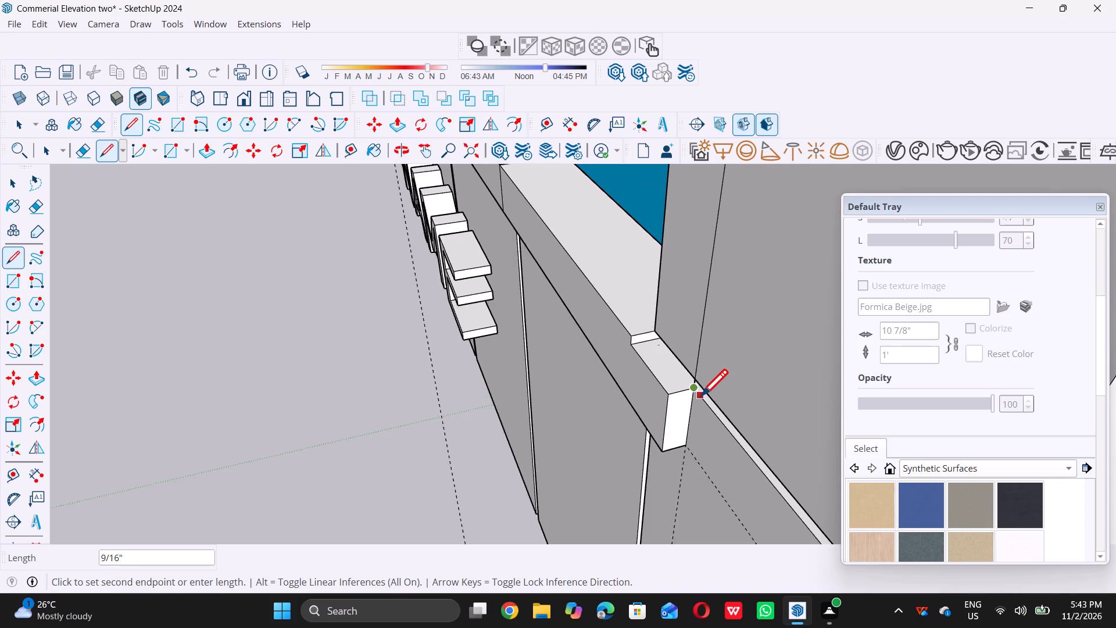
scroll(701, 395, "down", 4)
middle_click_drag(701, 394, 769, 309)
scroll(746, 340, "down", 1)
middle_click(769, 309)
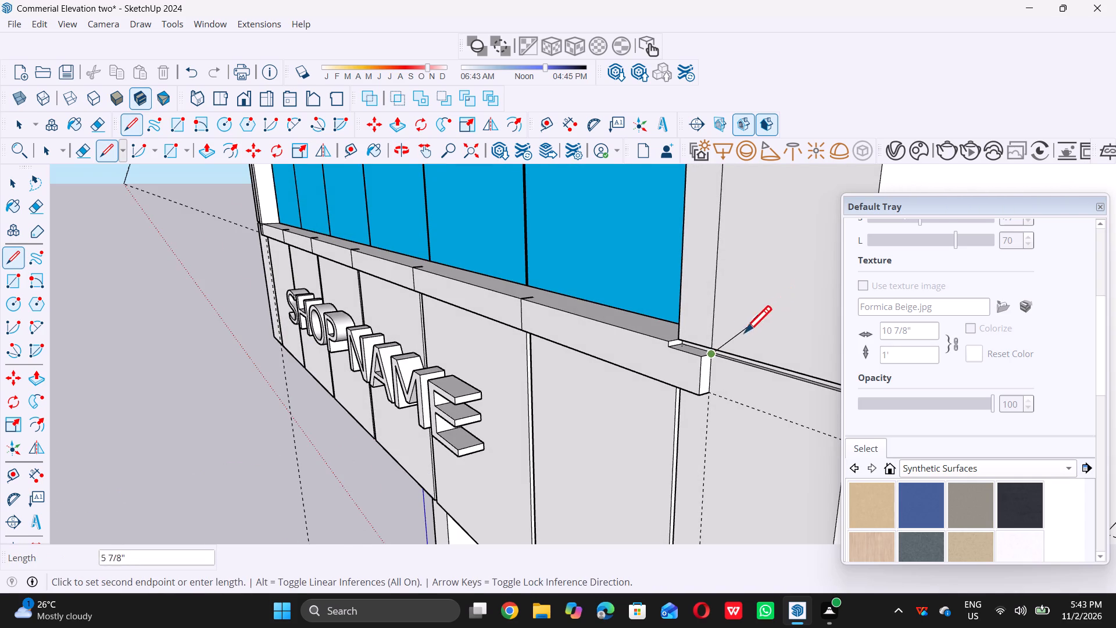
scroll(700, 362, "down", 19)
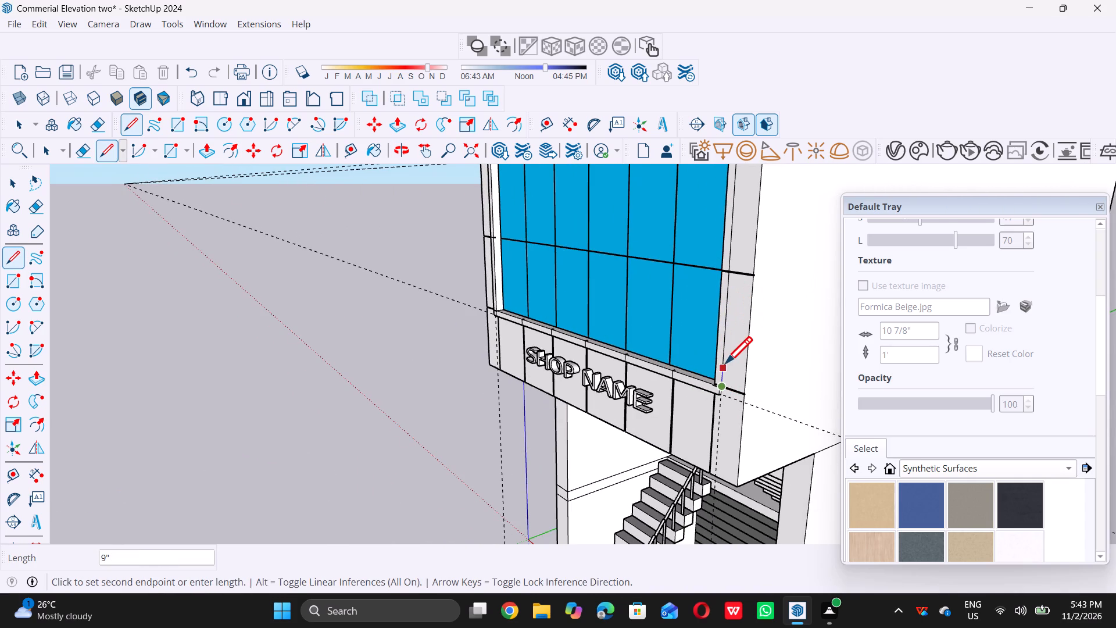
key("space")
Draw a 1/2" line across the column's horizontal groove, continuing the ledge's end edge to the groove's back.
scroll(715, 370, "up", 17)
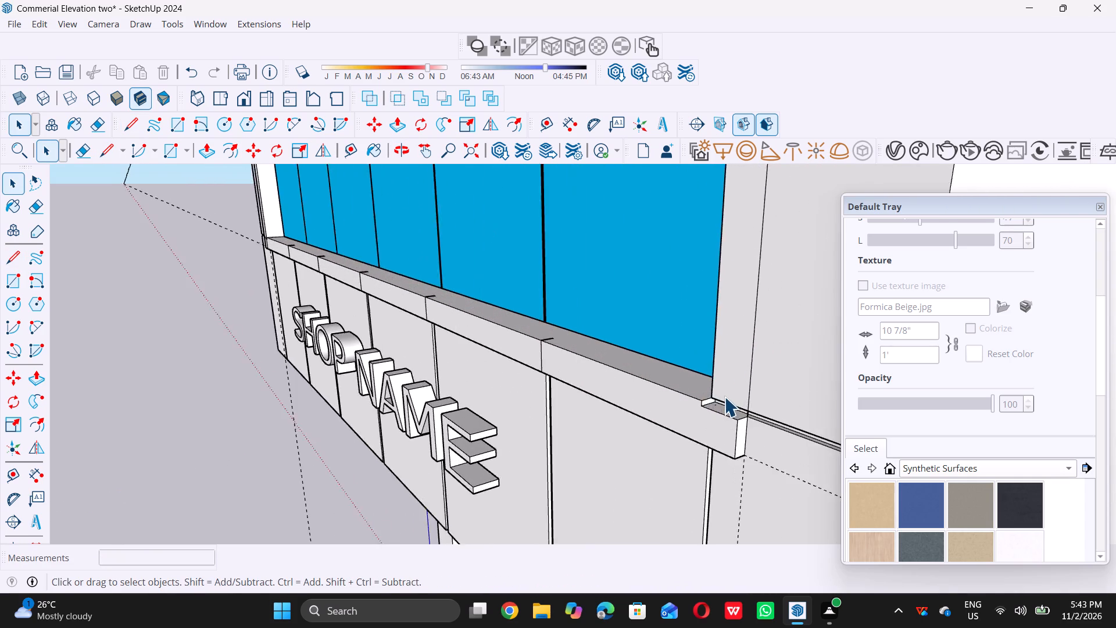
scroll(724, 397, "up", 9)
middle_click_drag(722, 440, 712, 399)
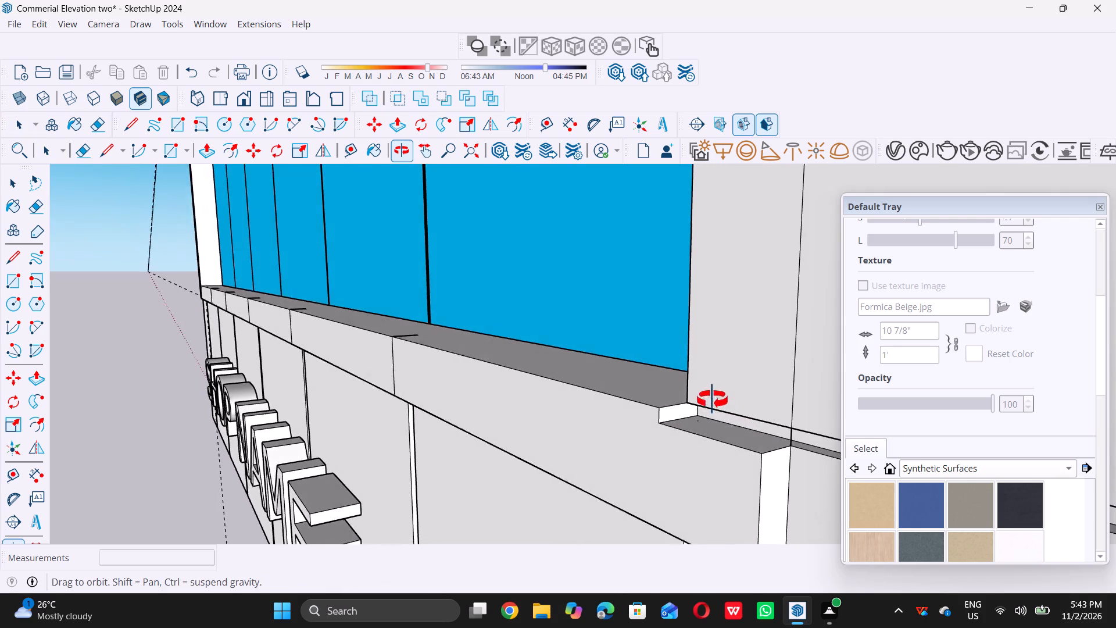
middle_click_drag(712, 399, 656, 347)
scroll(757, 398, "up", 5)
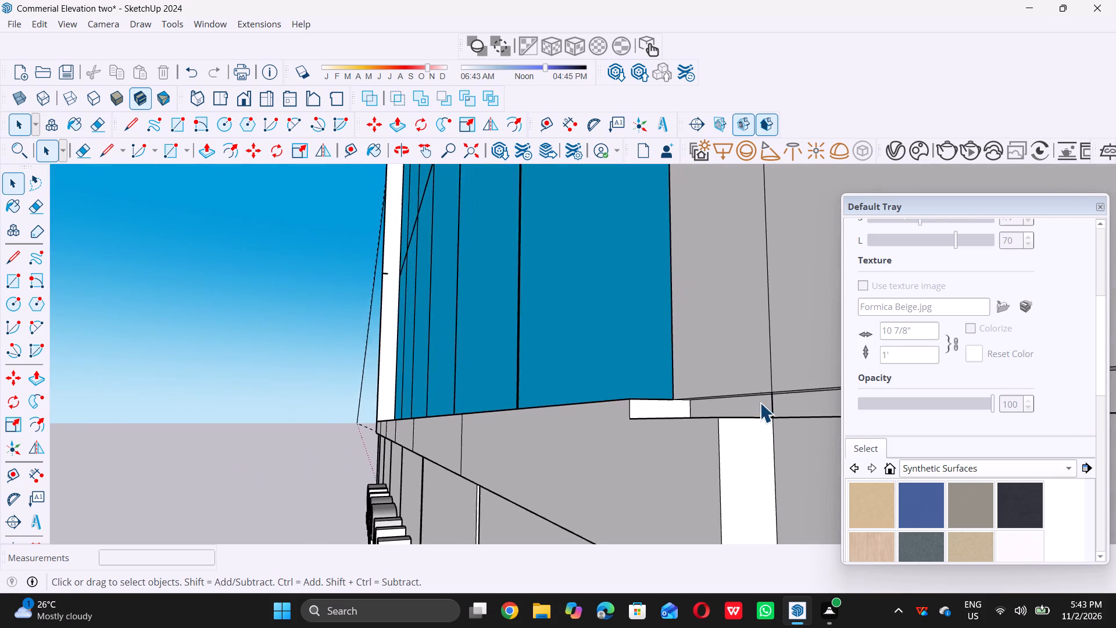
scroll(760, 402, "up", 9)
scroll(700, 384, "down", 6)
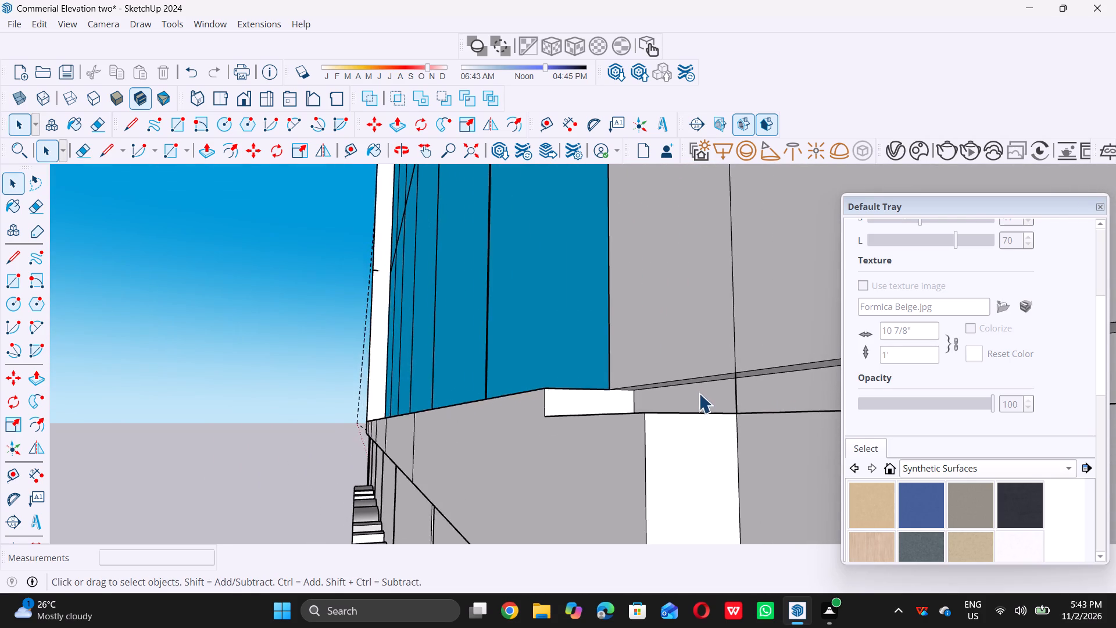
middle_click_drag(699, 395, 746, 469)
scroll(768, 470, "up", 10)
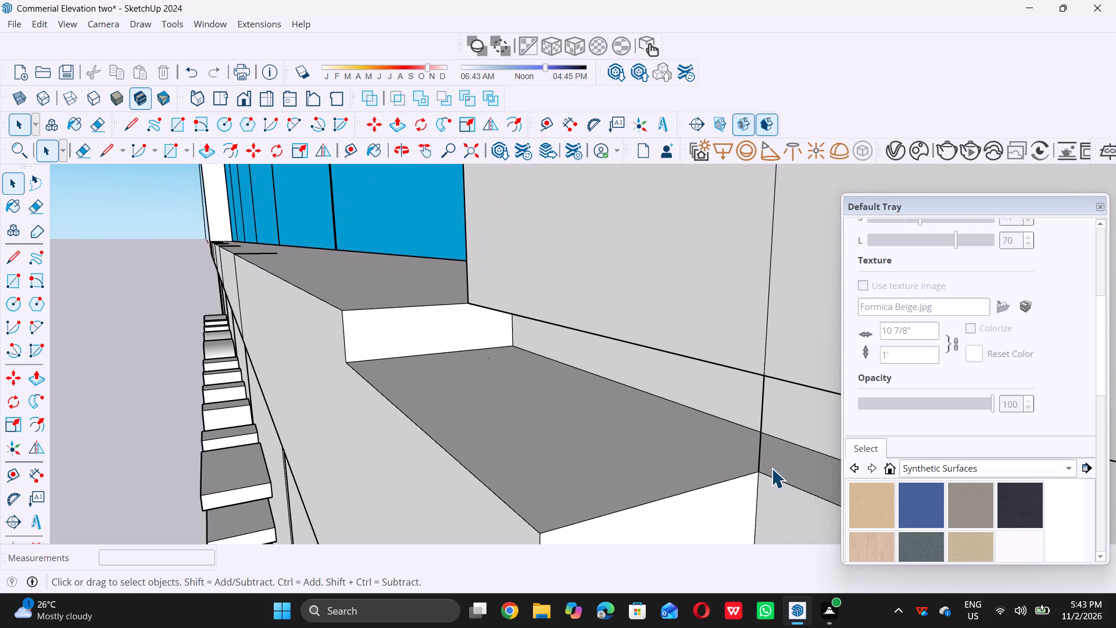
key("l")
double_click(759, 469)
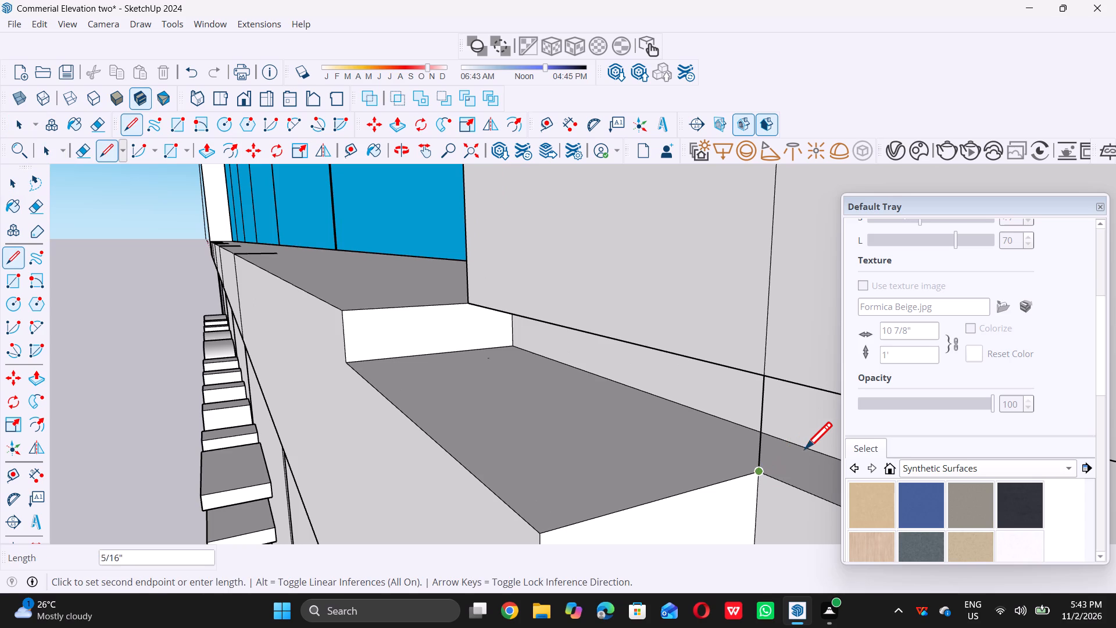
double_click(827, 449)
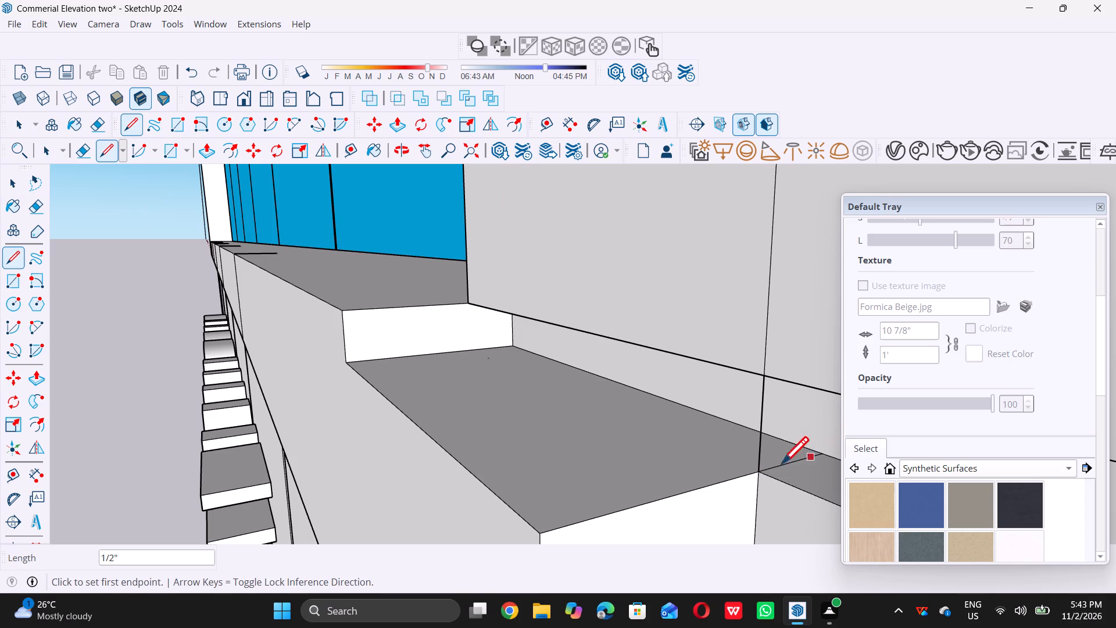
key("space")
Push/Pull the lower ledge's top face up 1/2", level with the top of the raised strip.
double_click(642, 436)
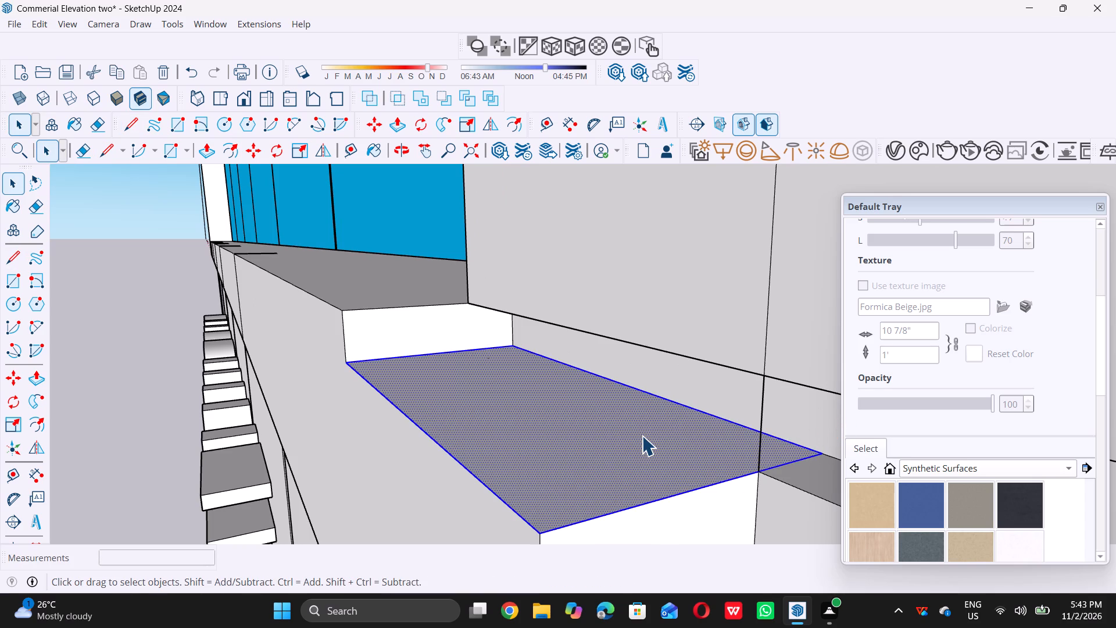
key("p")
left_click(641, 434)
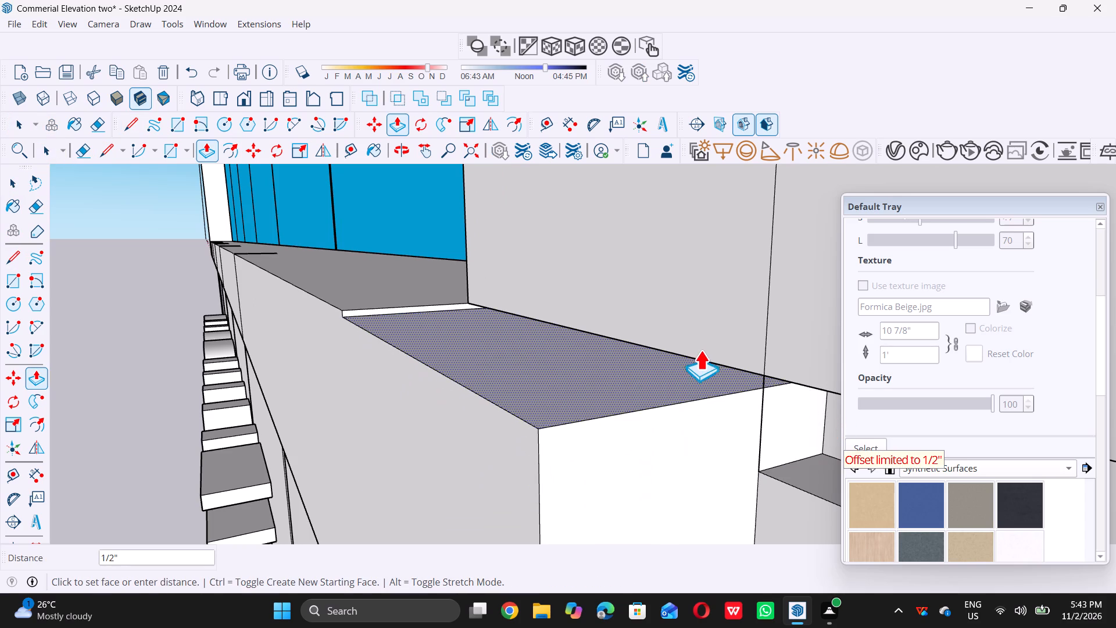
left_click(727, 351)
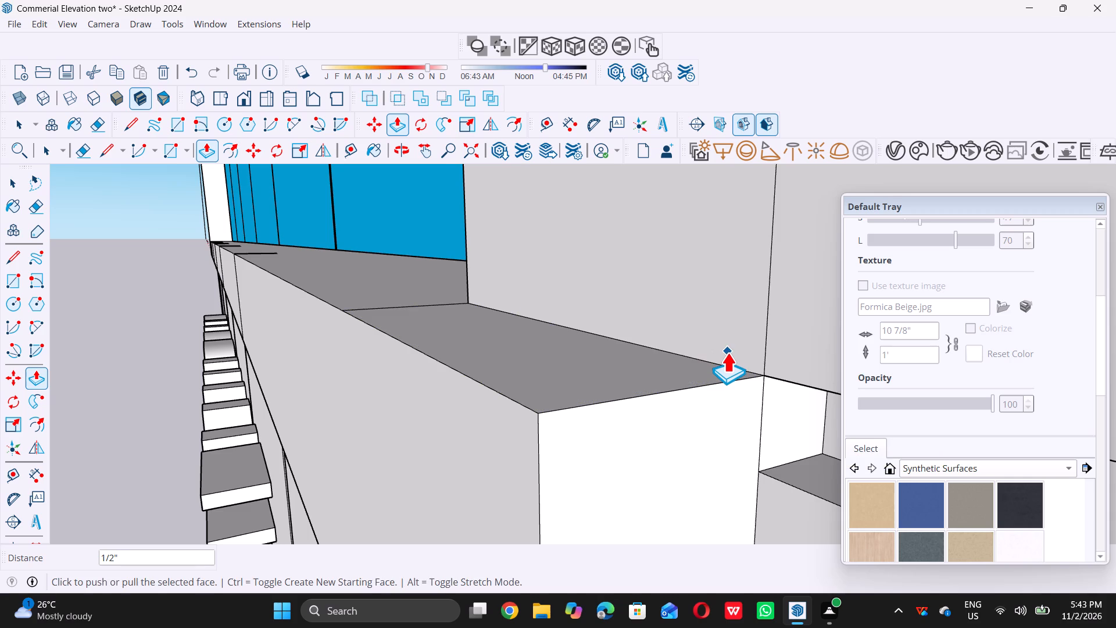
Push/Pull the vertical border face beside the lowest glazing out 1 1/4", flush with the bottom ledge's front.
key("space")
scroll(727, 352, "down", 20)
scroll(727, 352, "down", 8)
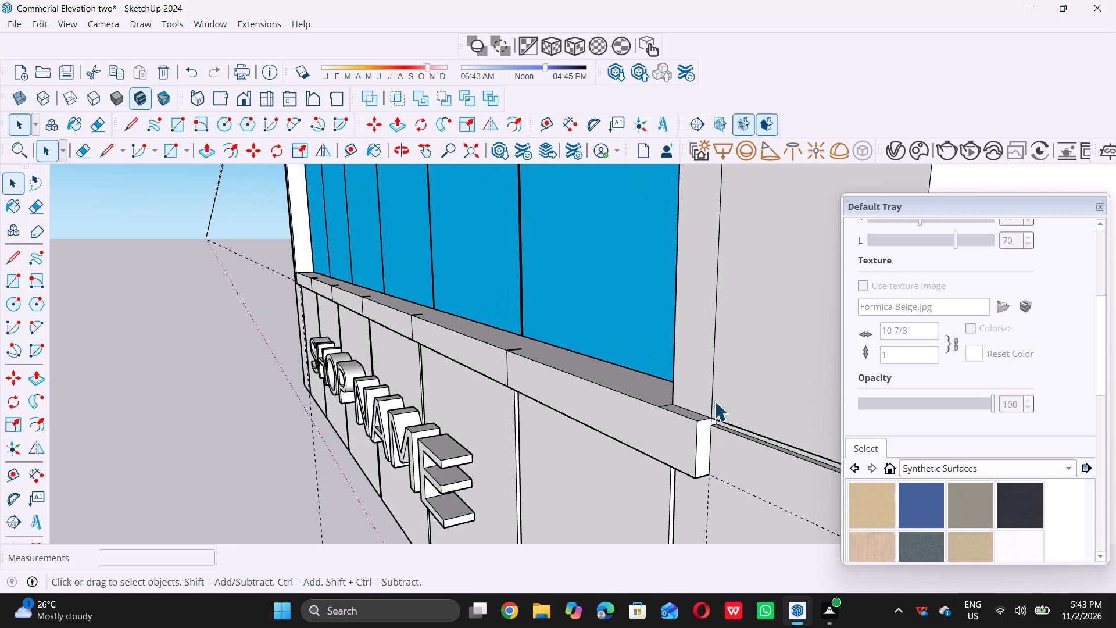
scroll(712, 371, "down", 20)
scroll(697, 388, "down", 3)
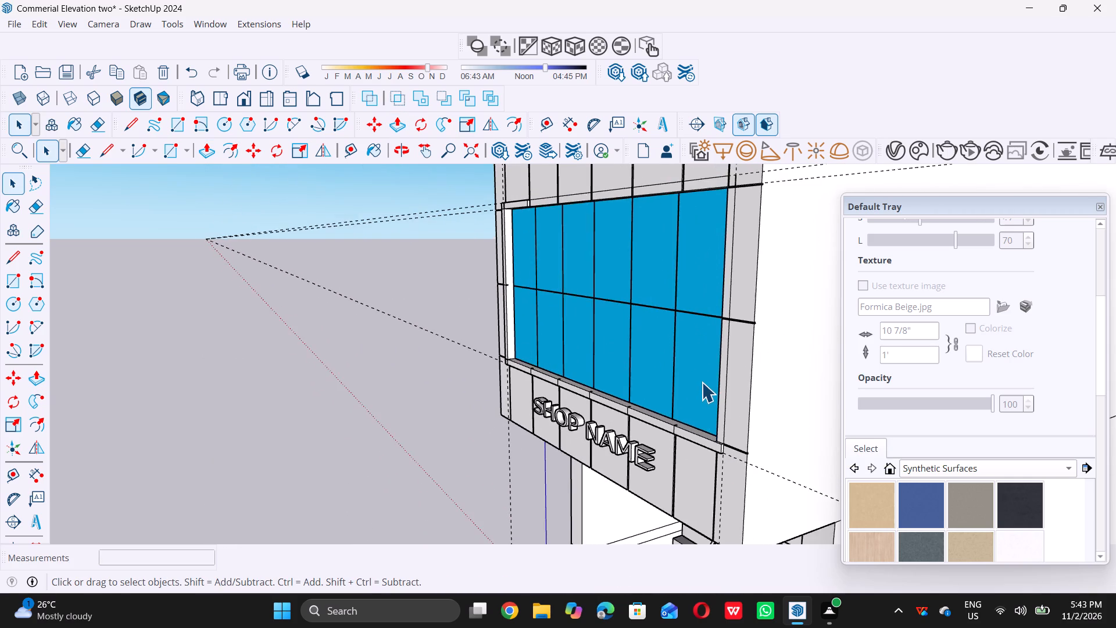
scroll(702, 382, "down", 3)
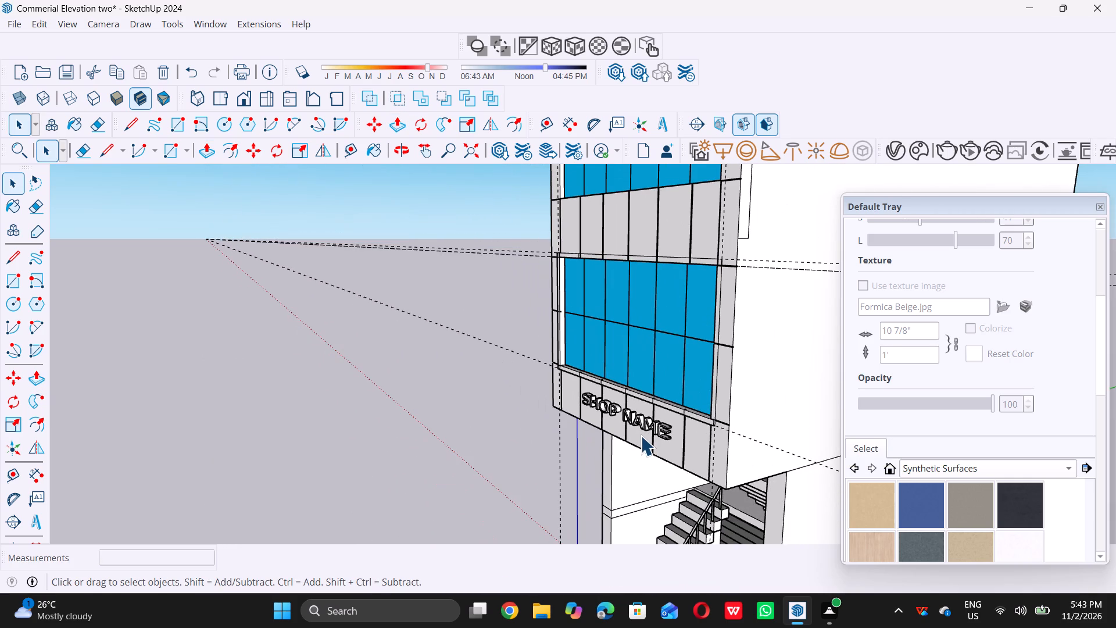
scroll(702, 372, "down", 6)
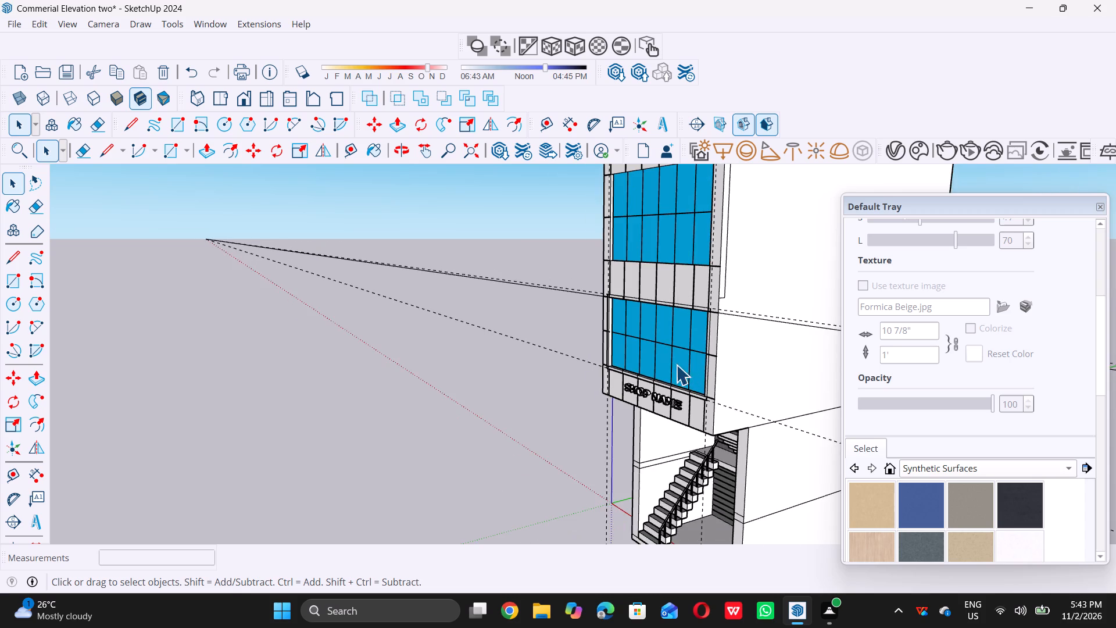
middle_click_drag(675, 366, 713, 423)
scroll(715, 419, "up", 17)
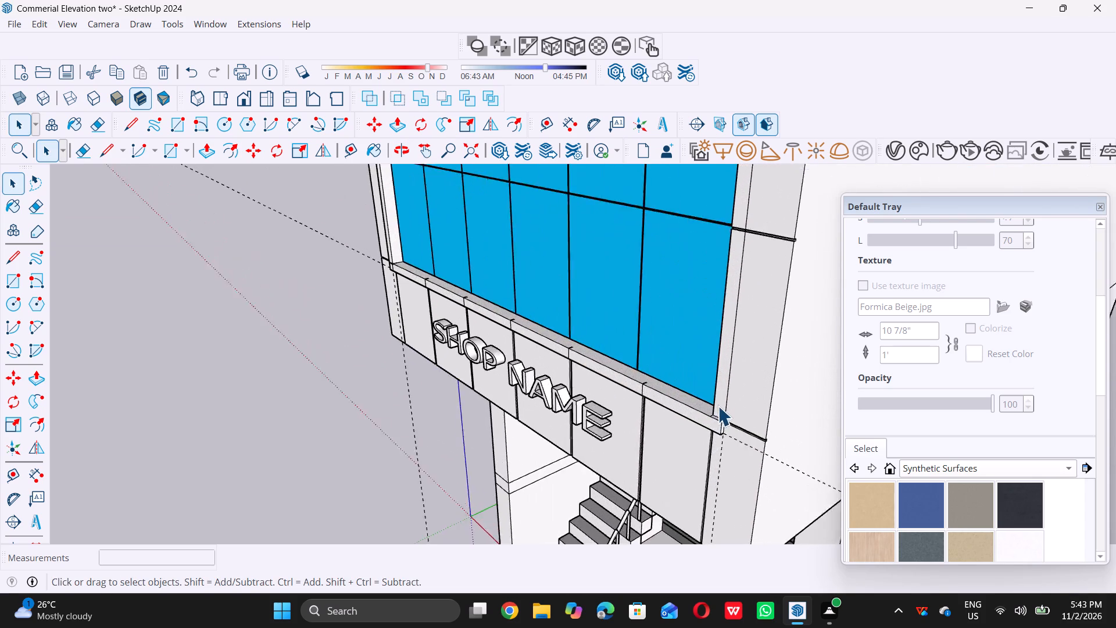
scroll(718, 407, "up", 12)
double_click(727, 412)
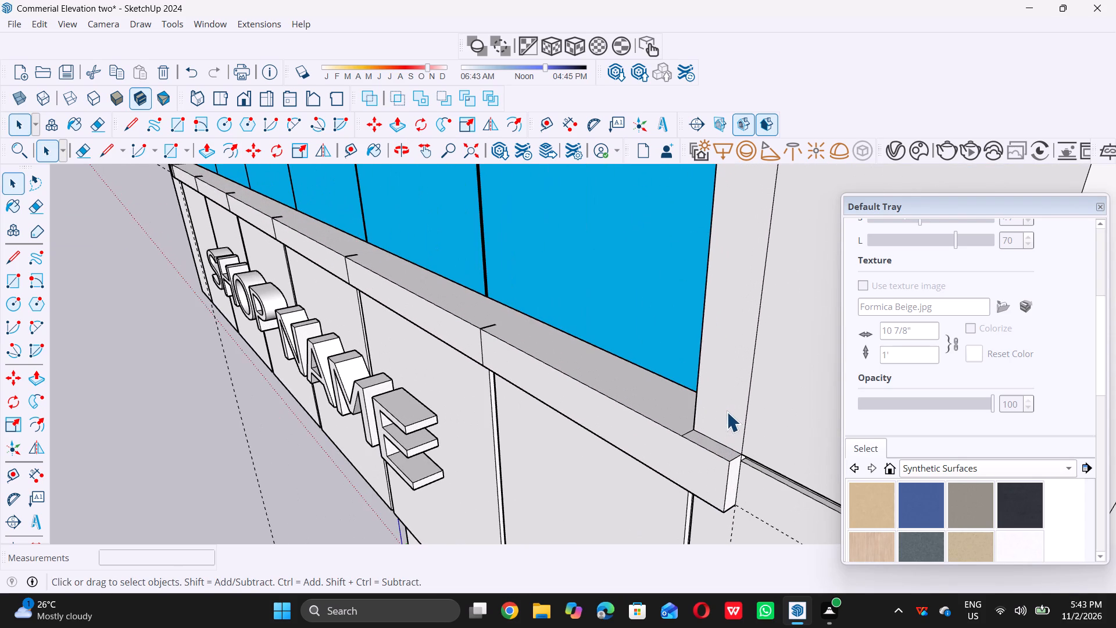
key("p")
left_click(727, 411)
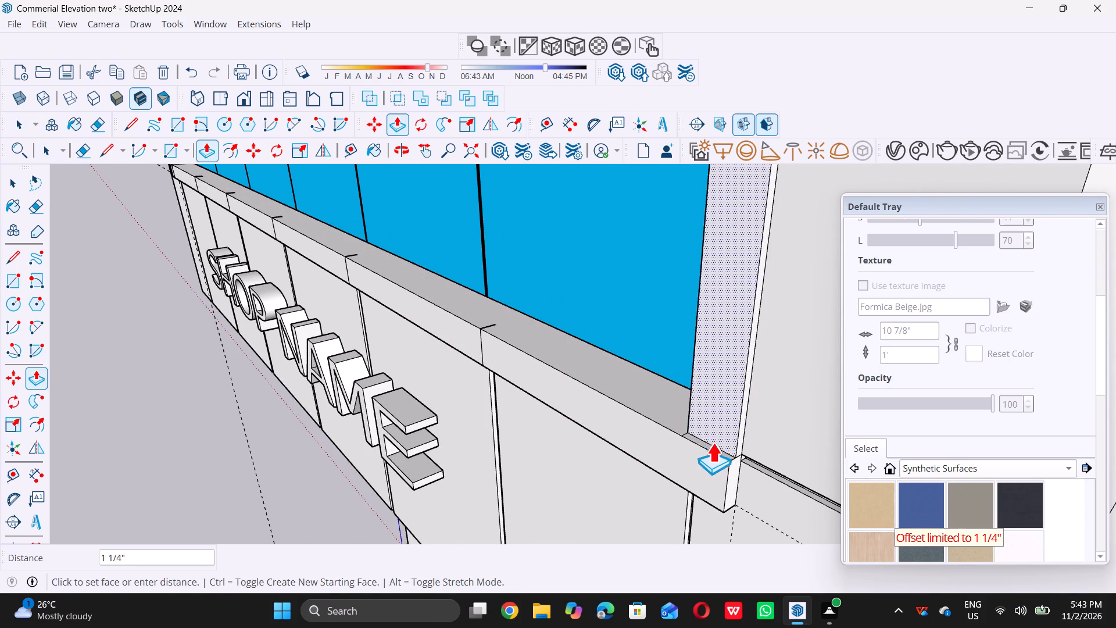
double_click(722, 463)
key("space")
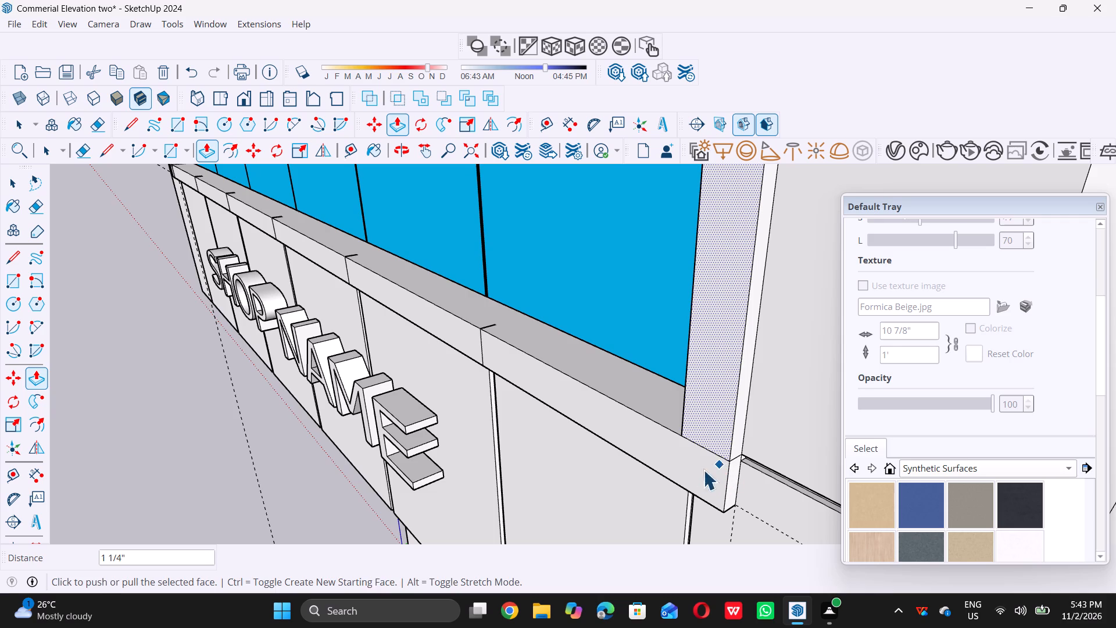
Draw an 11/16" line across the column's middle horizontal groove, continuing the raised vertical strip's end edge to the groove's back.
scroll(643, 461, "down", 18)
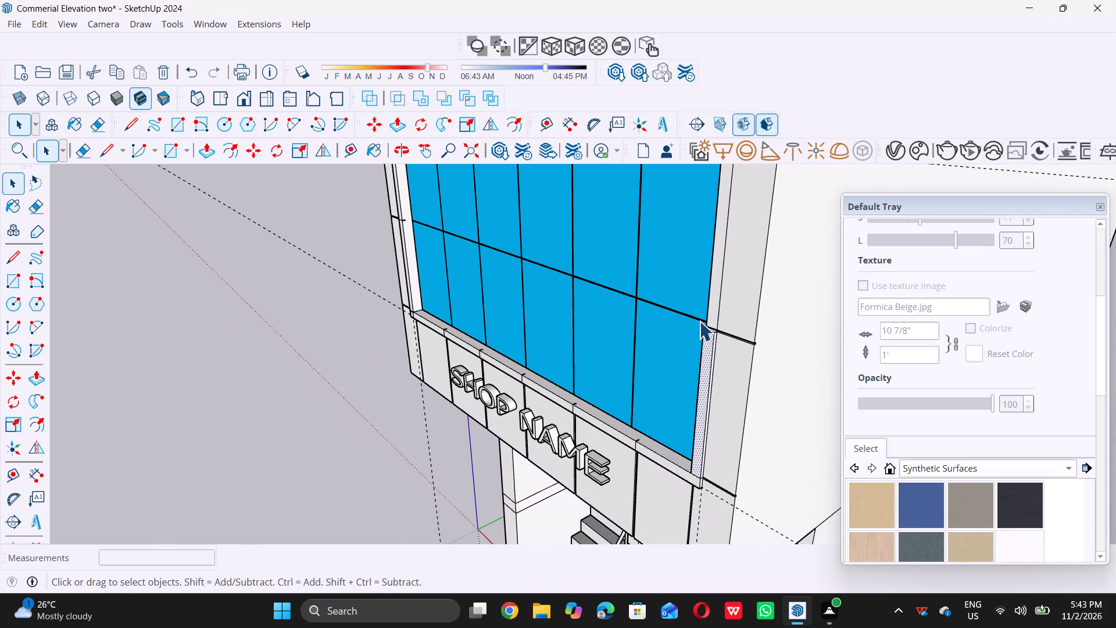
scroll(704, 309, "up", 17)
scroll(721, 354, "up", 7)
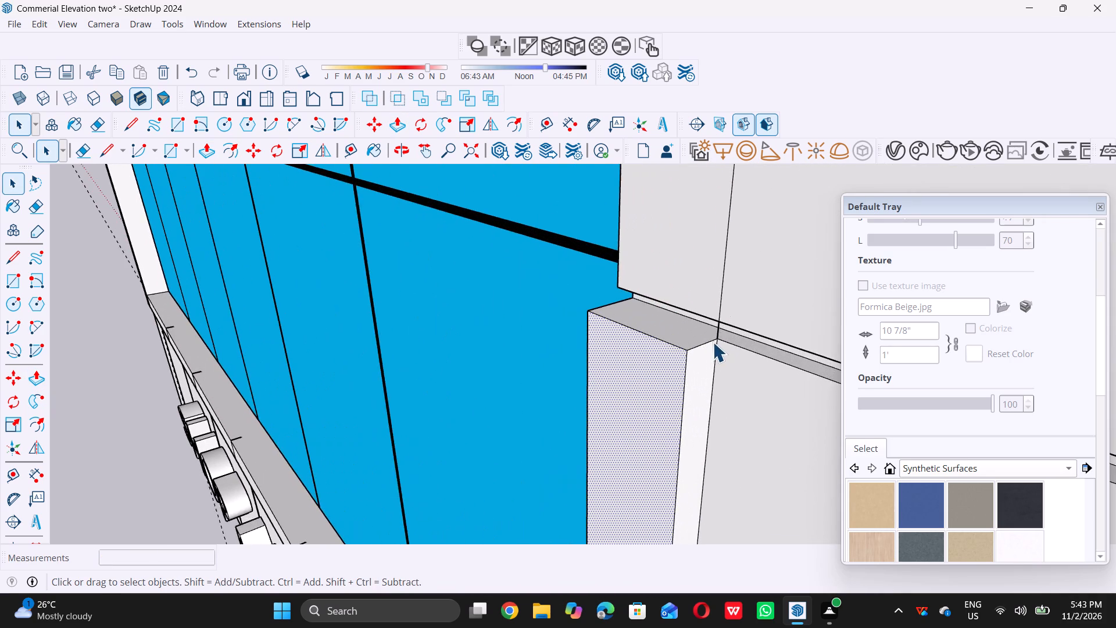
scroll(711, 340, "up", 6)
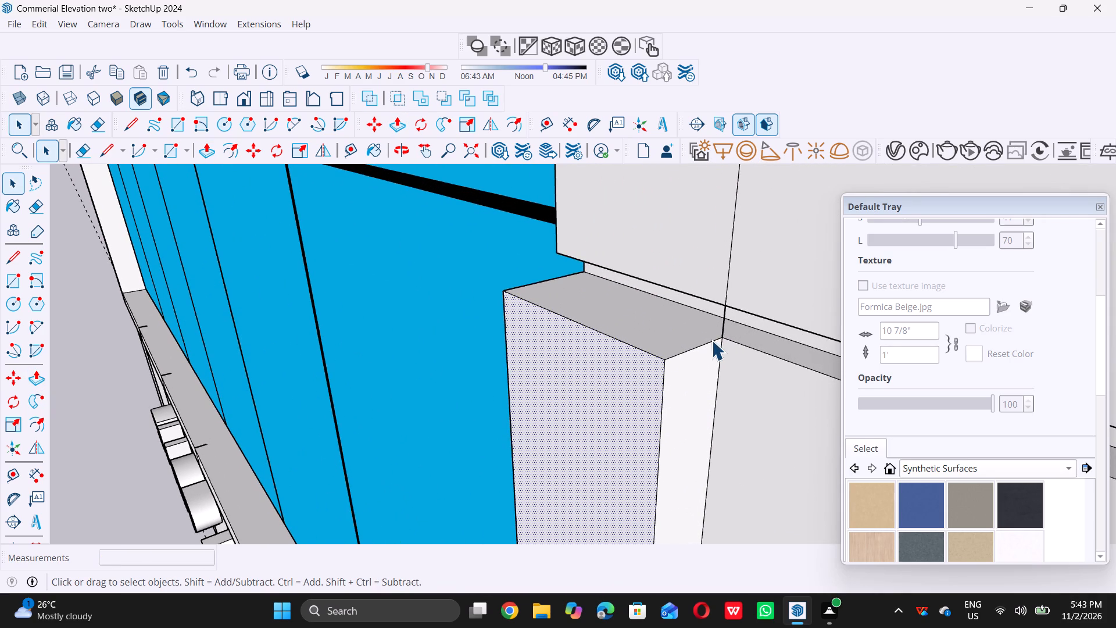
key("l")
left_click(725, 338)
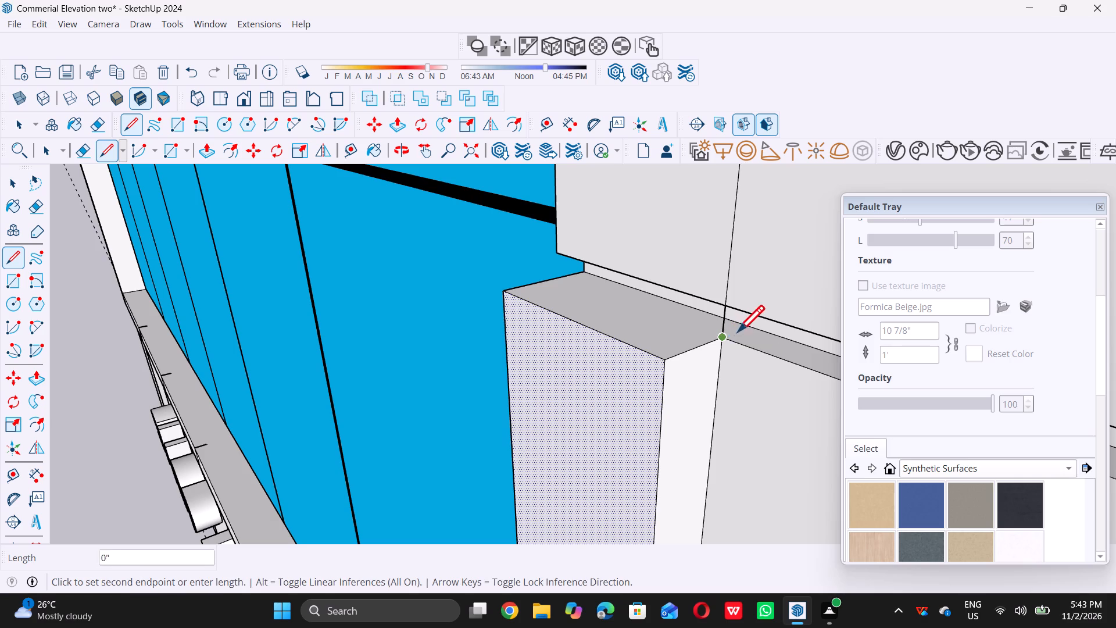
double_click(751, 323)
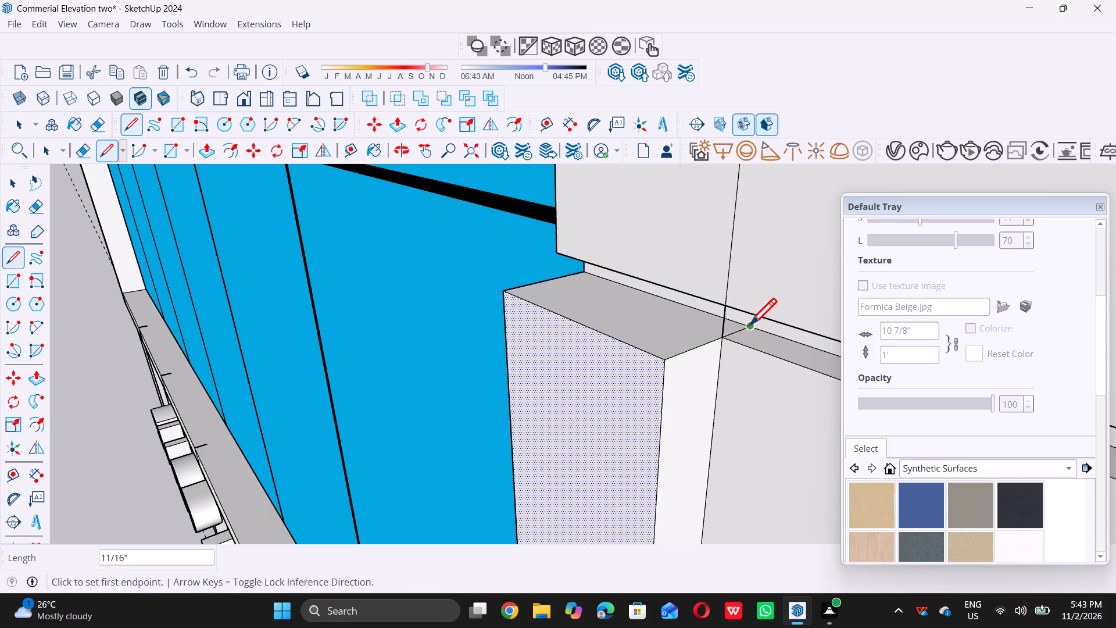
key("space")
Push/Pull the raised vertical strip's top face up 1/2" to fill the groove beneath the upper border face.
double_click(663, 328)
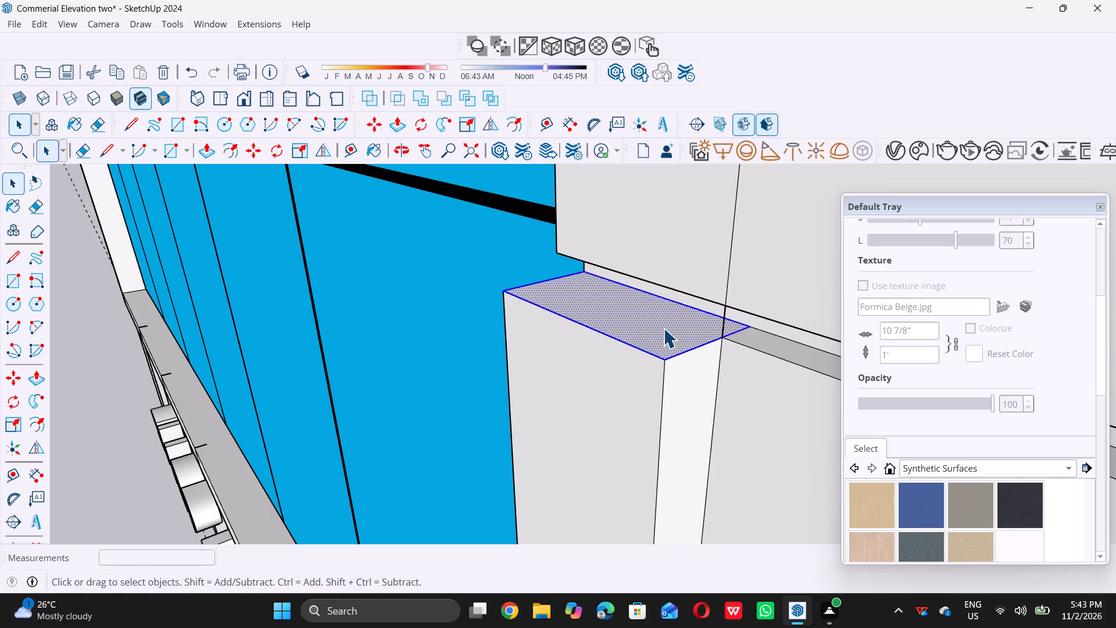
key("p")
left_click(664, 328)
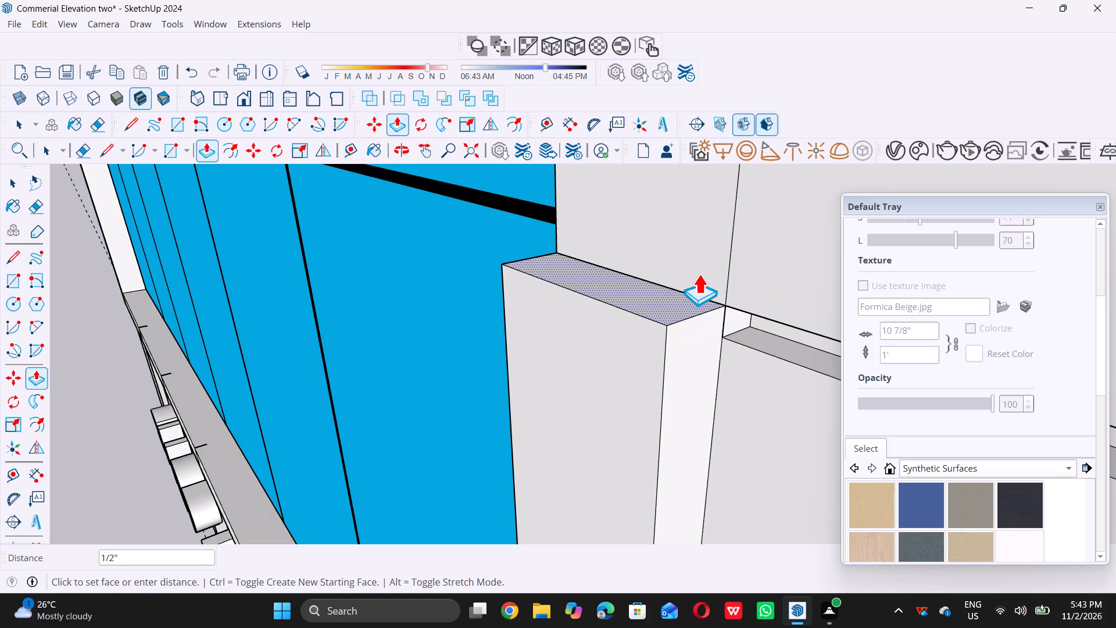
triple_click(699, 273)
left_click(699, 273)
key("space")
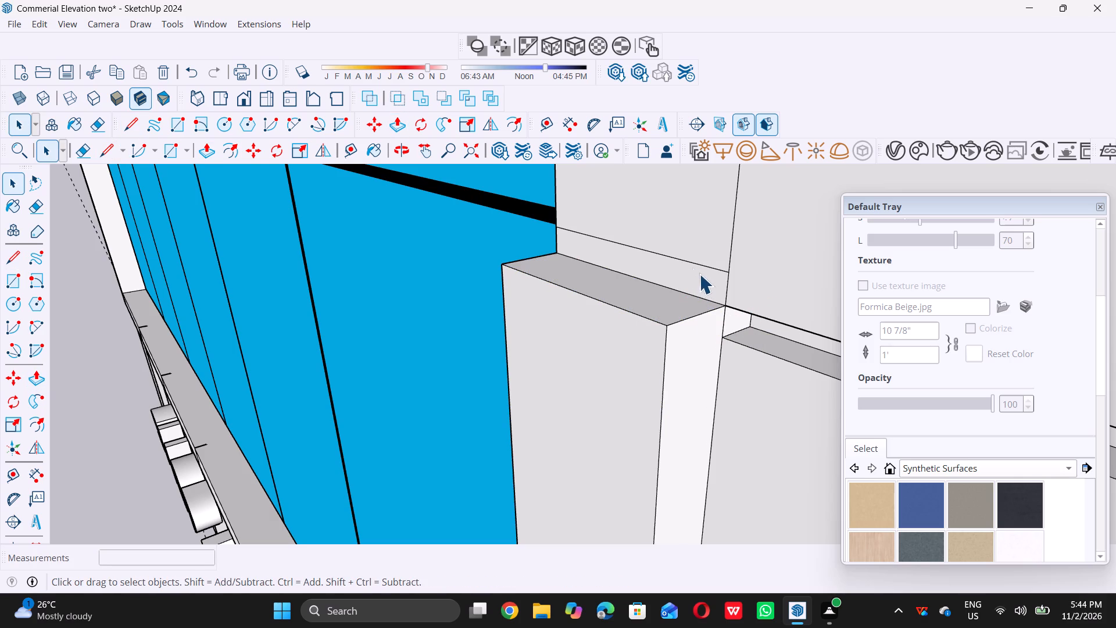
Erase the stray horizontal edge crossing the upper border face just above the filled groove.
scroll(677, 257, "up", 4)
key("e")
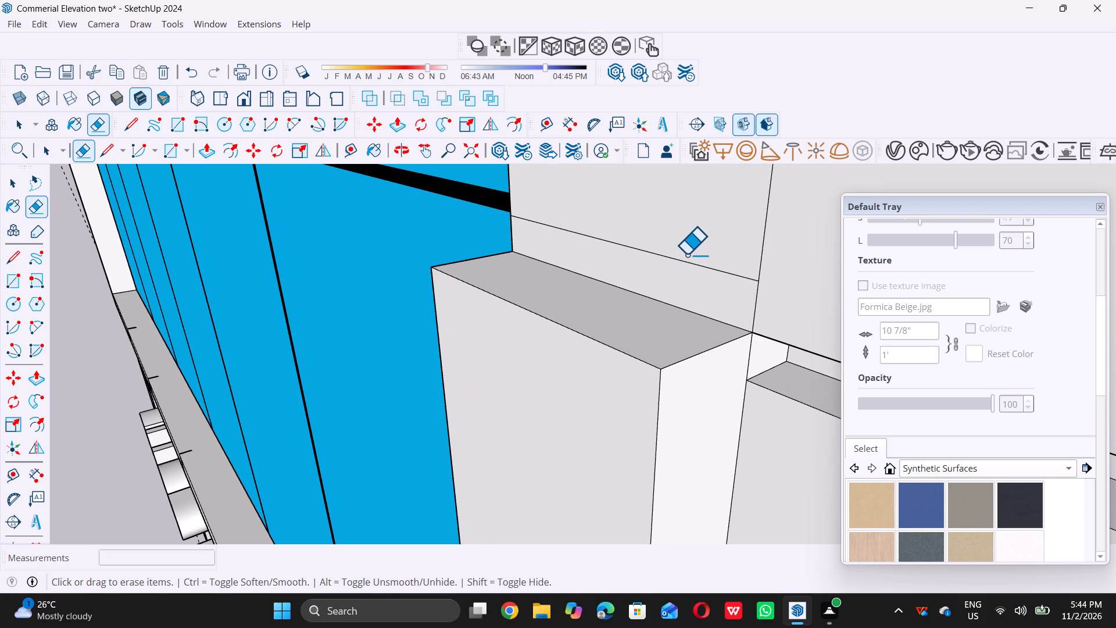
double_click(685, 262)
key("space")
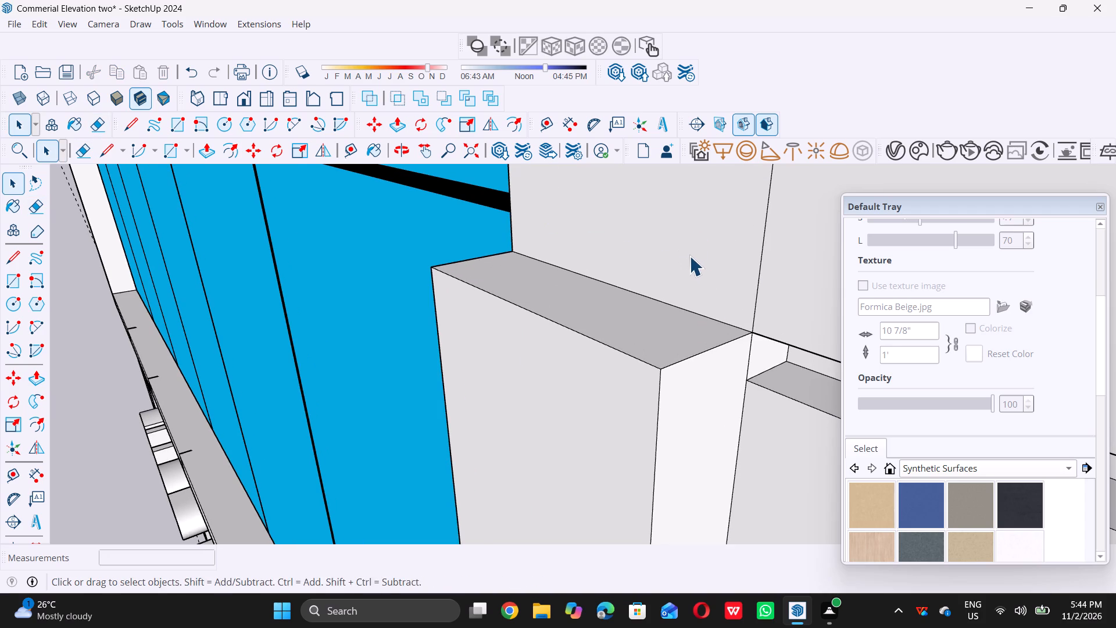
Push/Pull the border face above the filled groove outward toward the lower strip's front face.
left_click(689, 256)
middle_click(689, 256)
left_click(689, 256)
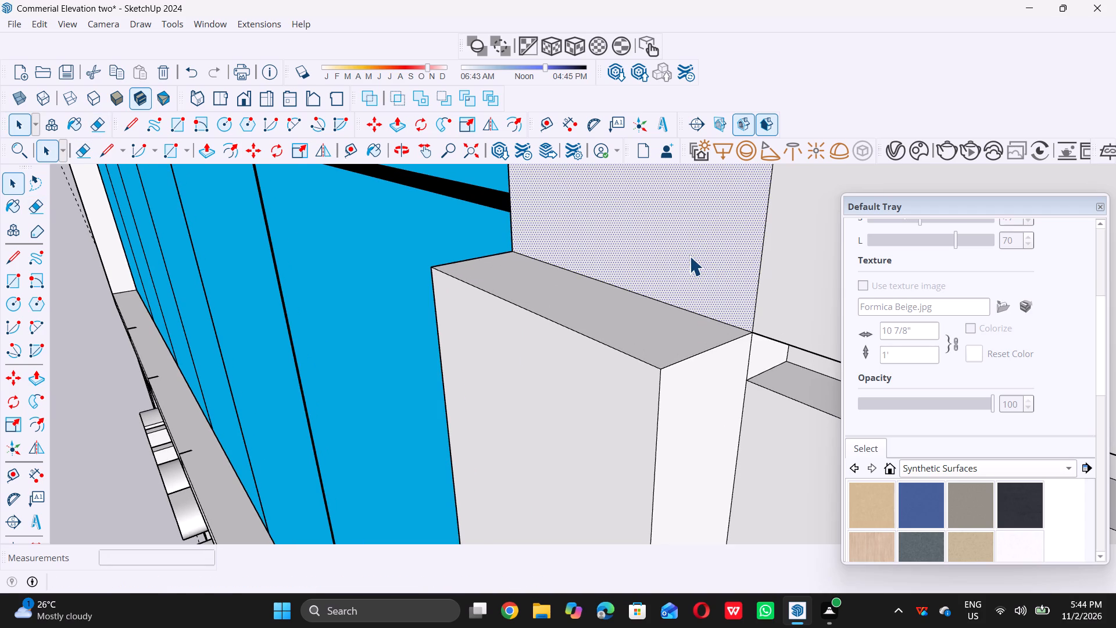
key("p")
double_click(689, 255)
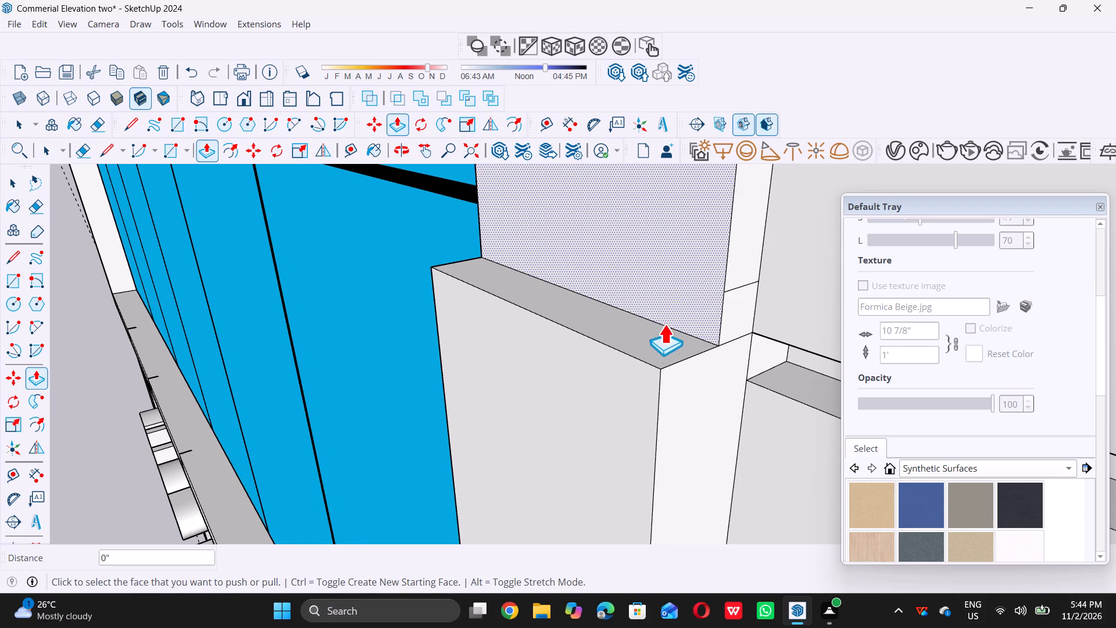
double_click(682, 283)
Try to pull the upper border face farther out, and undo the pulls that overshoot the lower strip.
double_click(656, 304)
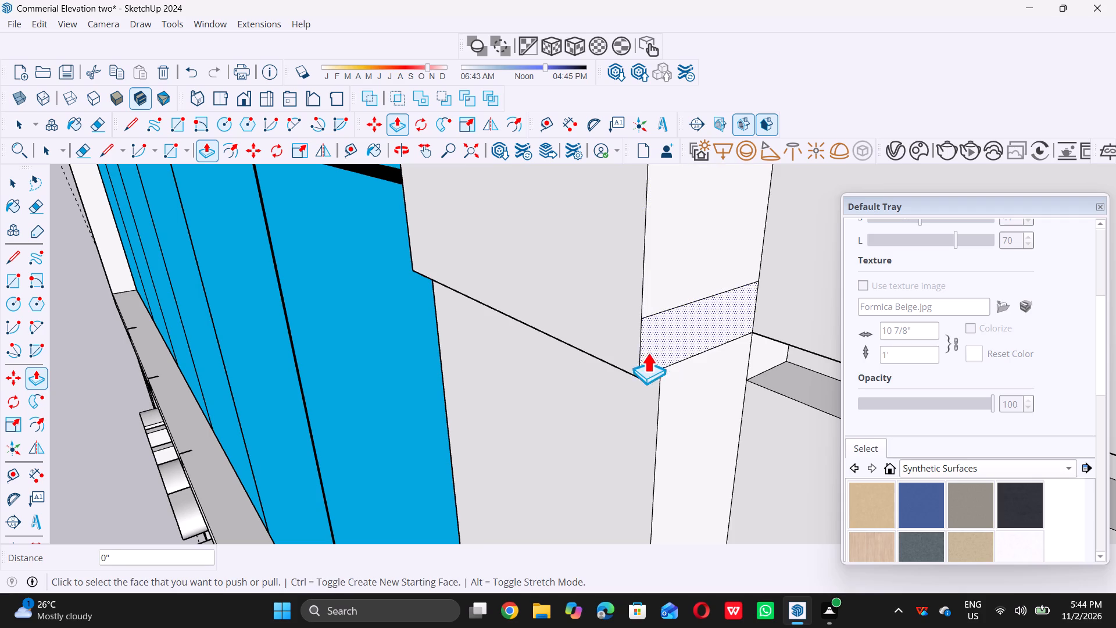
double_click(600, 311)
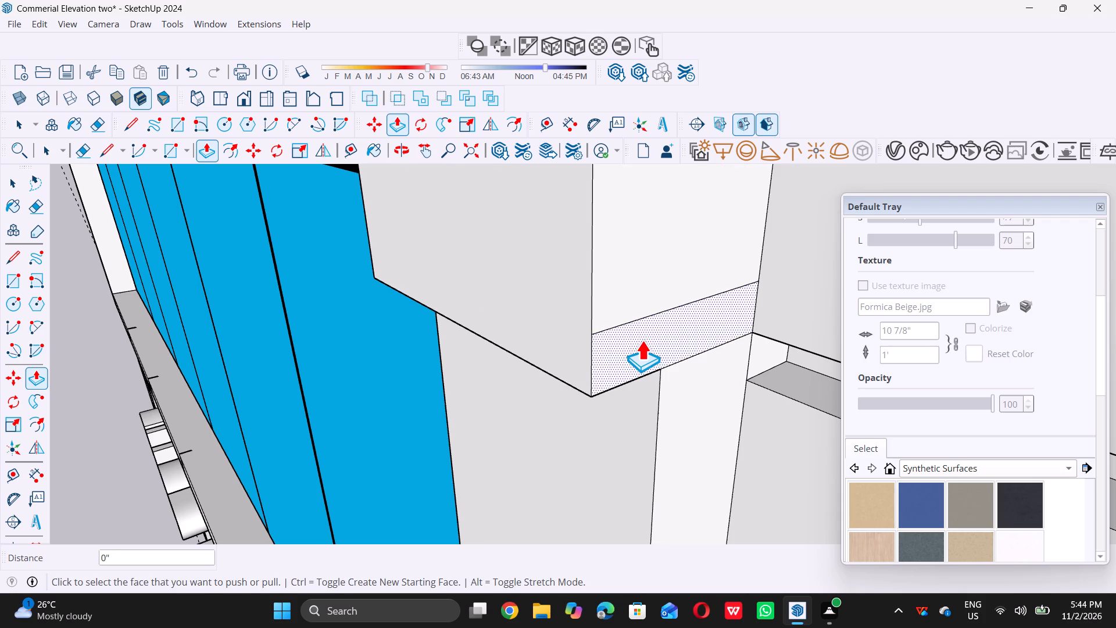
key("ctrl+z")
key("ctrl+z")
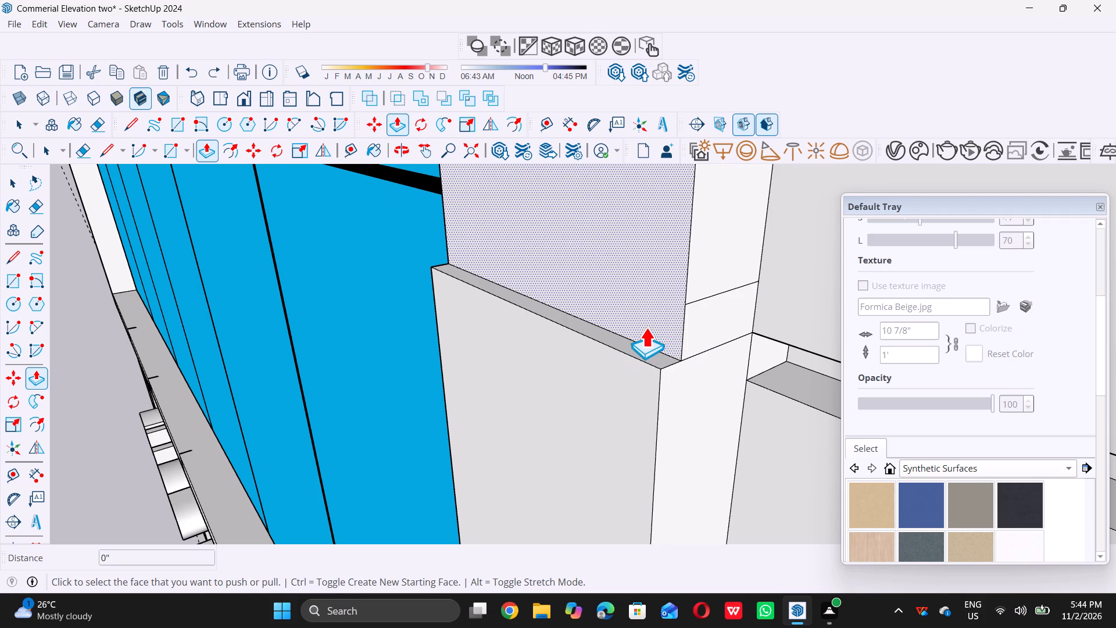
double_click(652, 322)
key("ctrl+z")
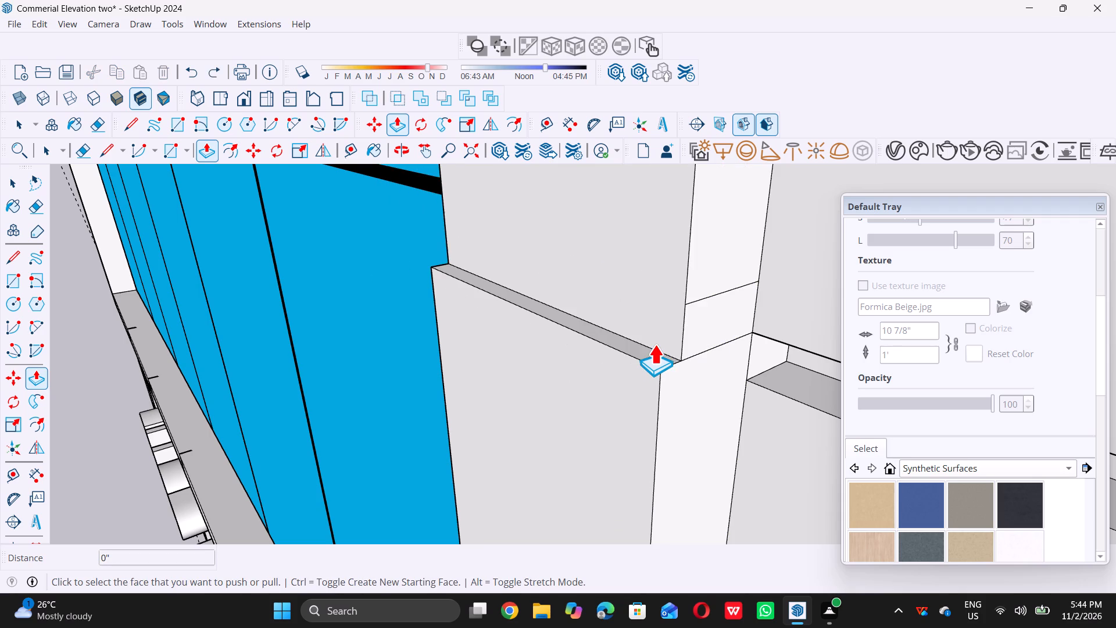
Push/Pull the upper border face the remaining distance out, flush with the lower strip's front face.
left_click(660, 322)
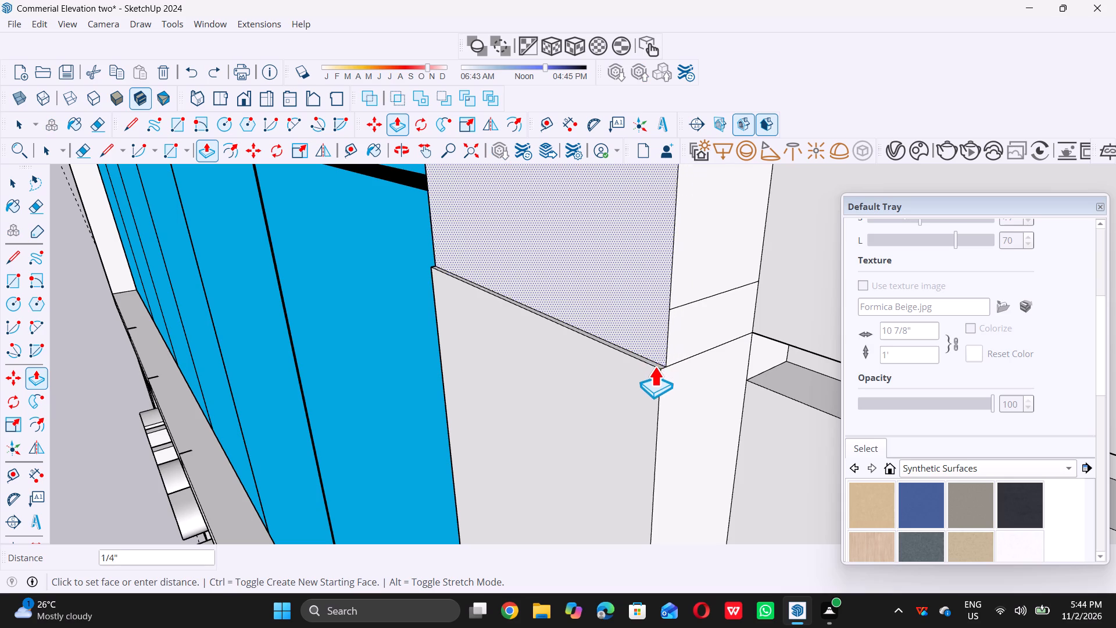
triple_click(656, 370)
key("space")
Draw a line across the horizontal groove at the glazing's top corner, continuing the raised vertical strip's end edge to the groove's back.
scroll(660, 365, "down", 8)
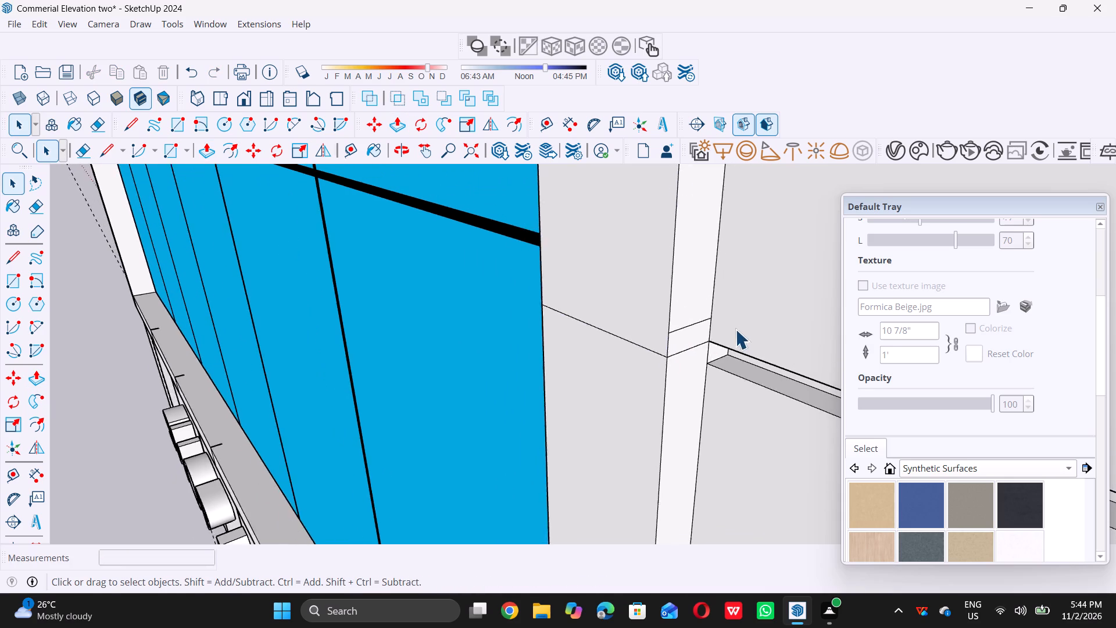
scroll(735, 329, "down", 20)
scroll(735, 329, "down", 7)
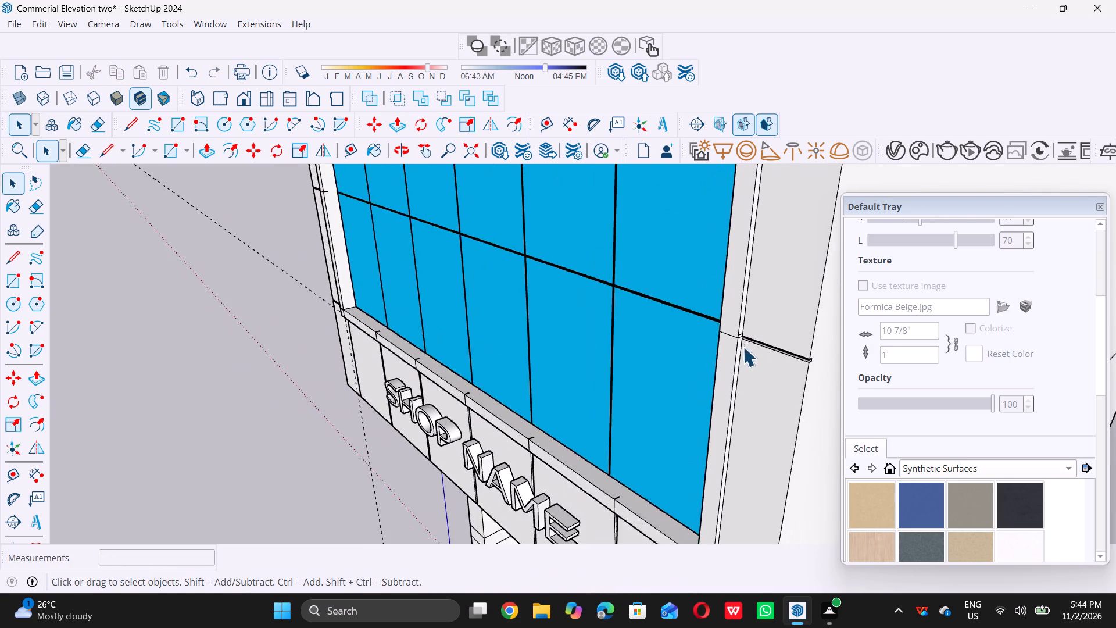
scroll(743, 347, "down", 11)
scroll(716, 231, "up", 6)
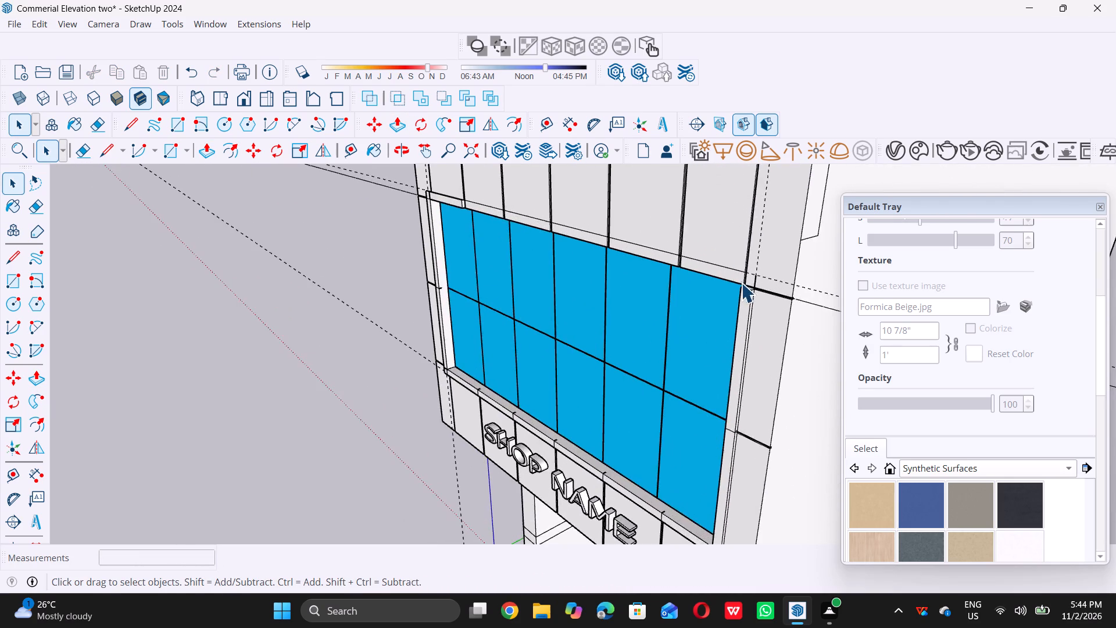
scroll(745, 288, "up", 19)
scroll(761, 305, "up", 4)
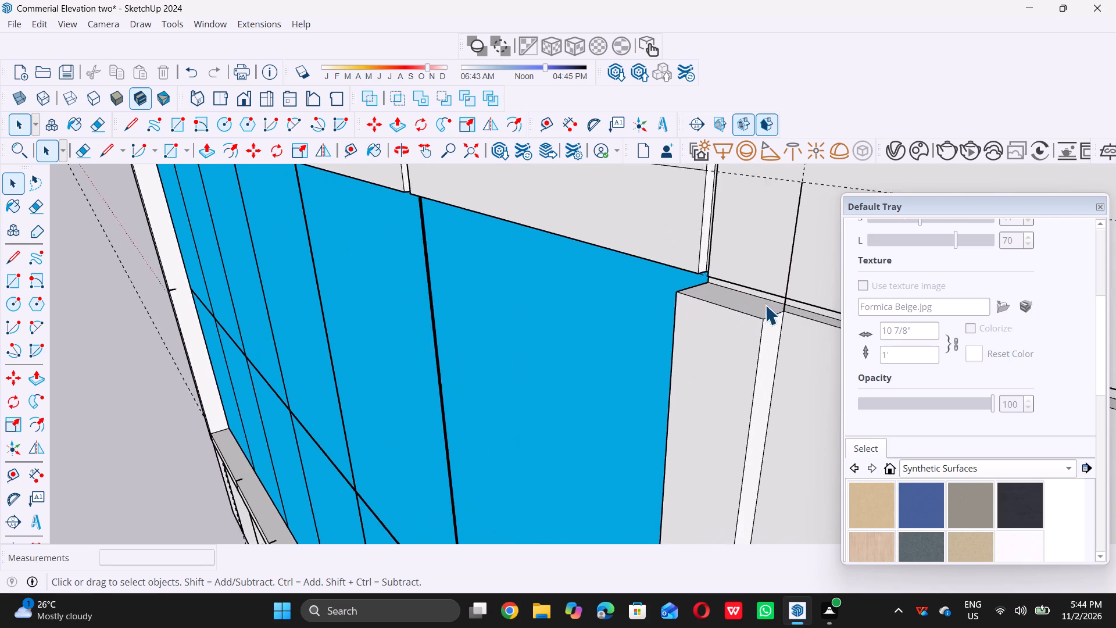
scroll(791, 322, "up", 4)
scroll(677, 280, "down", 10)
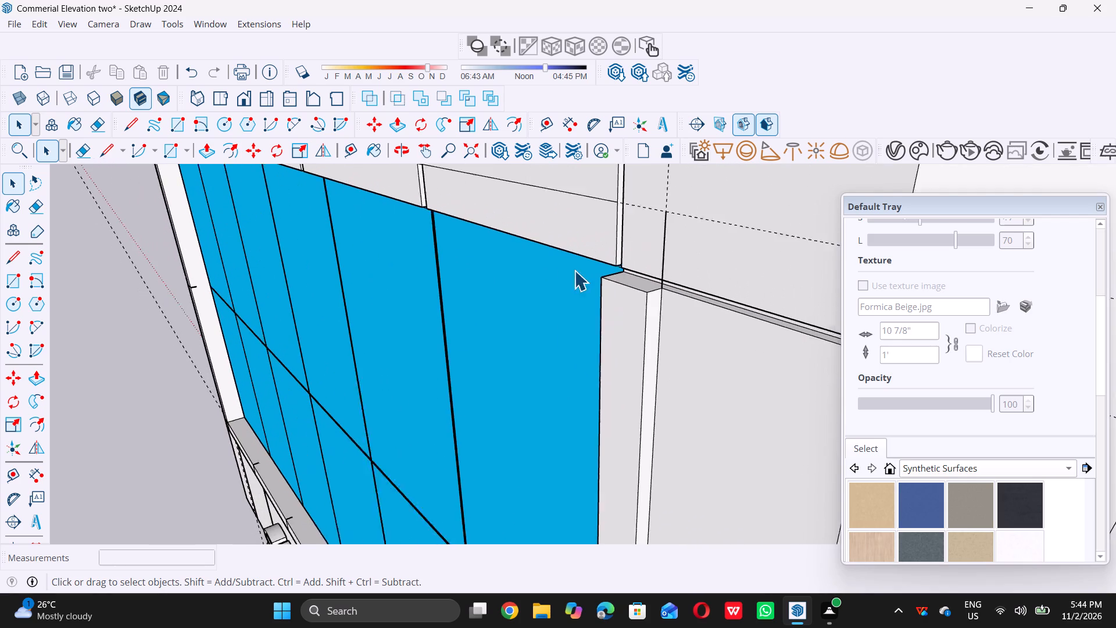
scroll(665, 292, "up", 17)
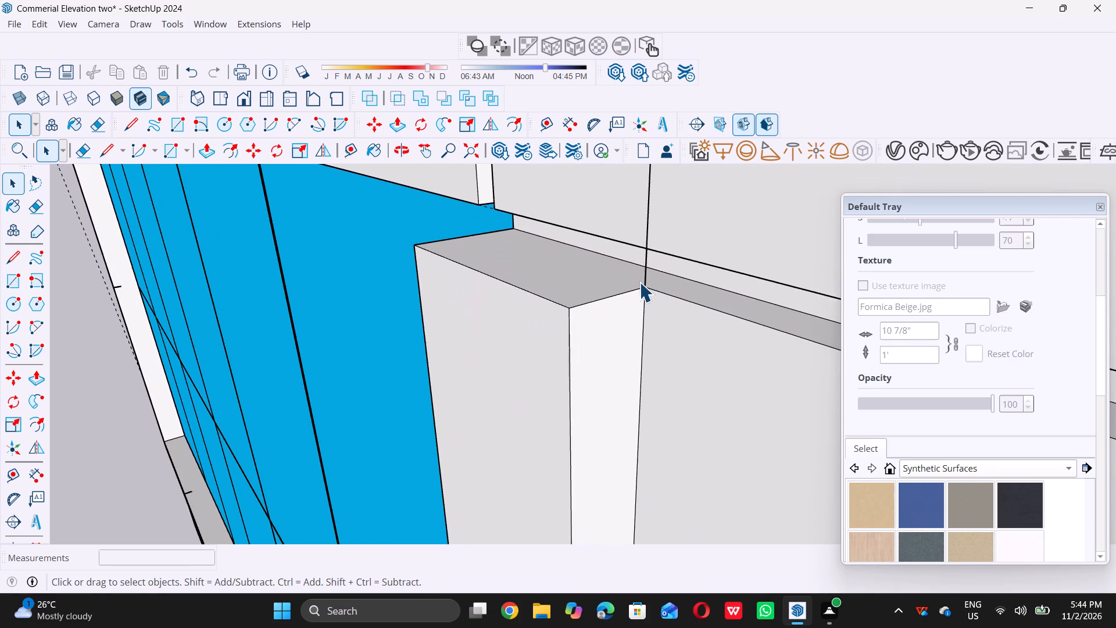
key("l")
double_click(650, 284)
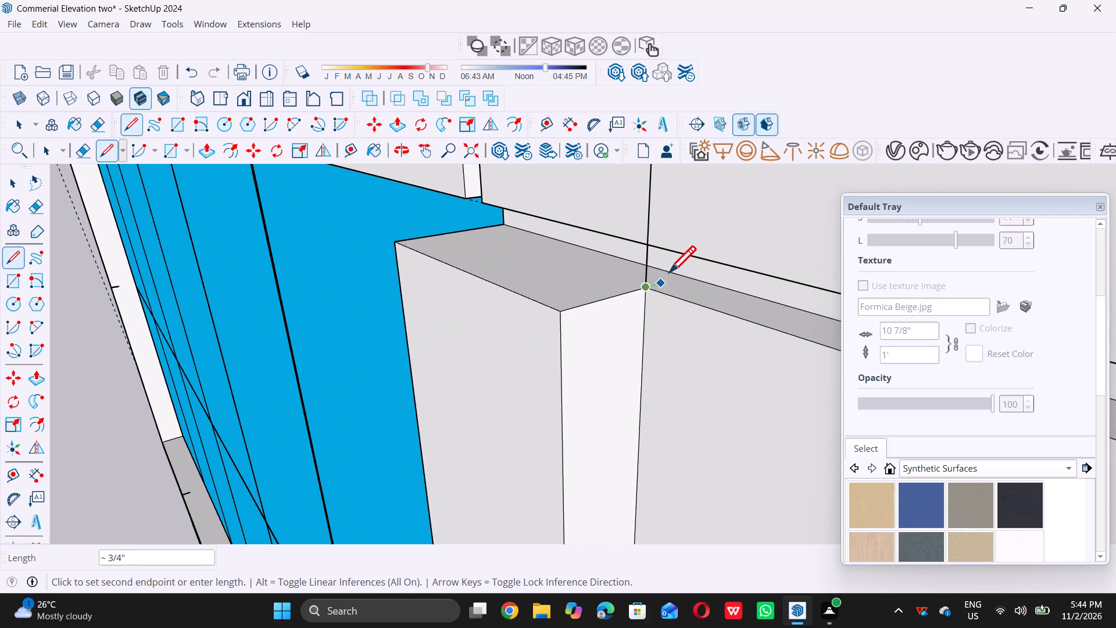
left_click(686, 277)
key("space")
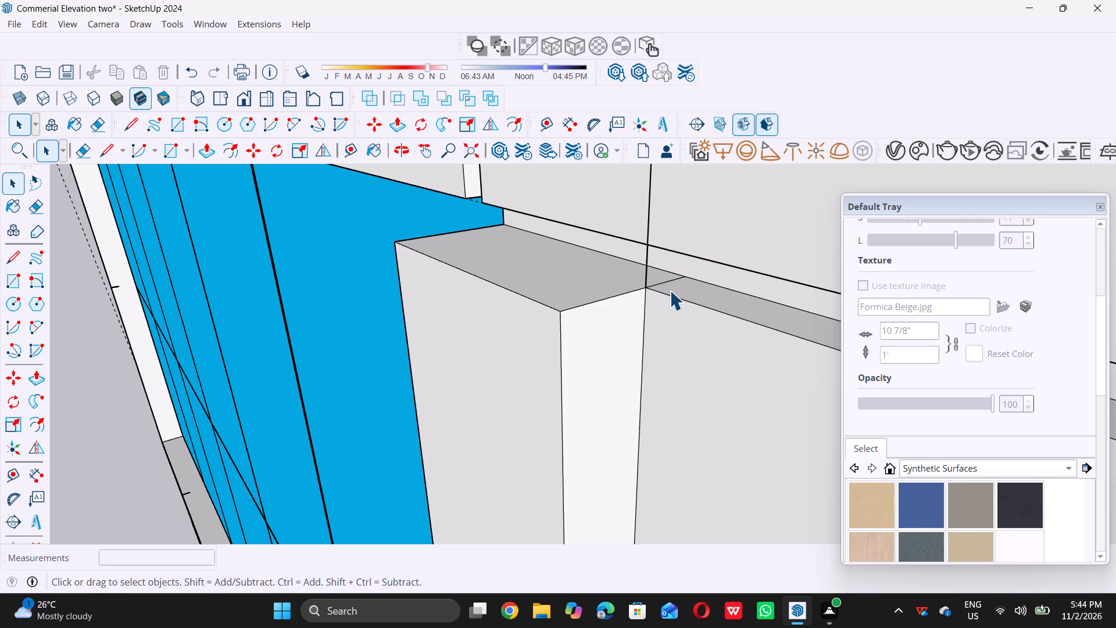
Push/Pull the raised vertical strip's end face up across the horizontal groove, to the groove's upper edge.
double_click(581, 277)
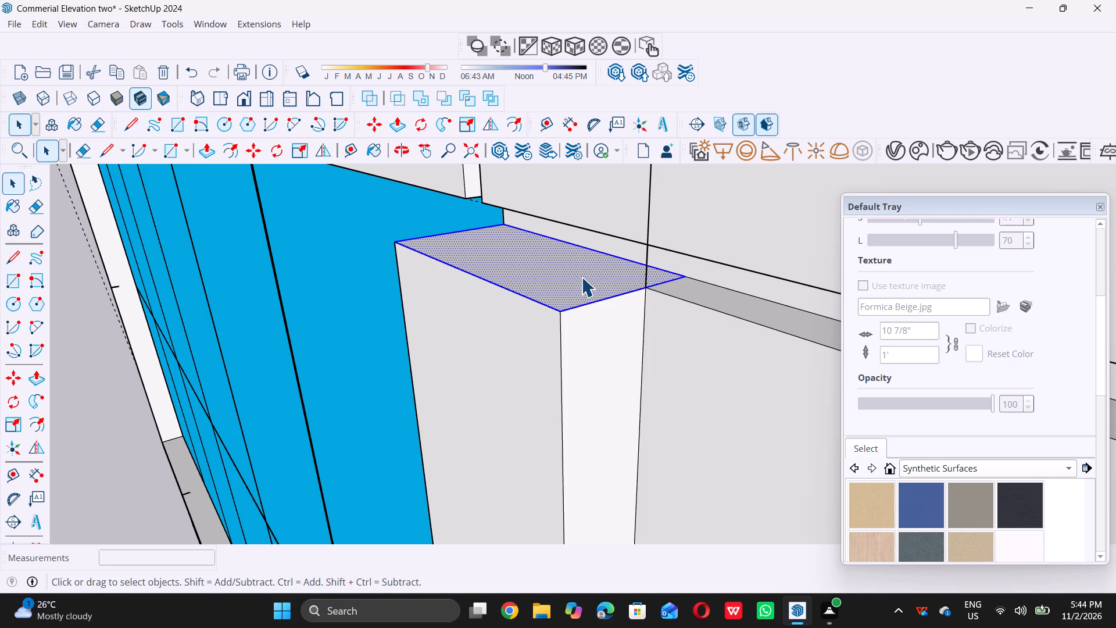
key("p")
left_click(581, 276)
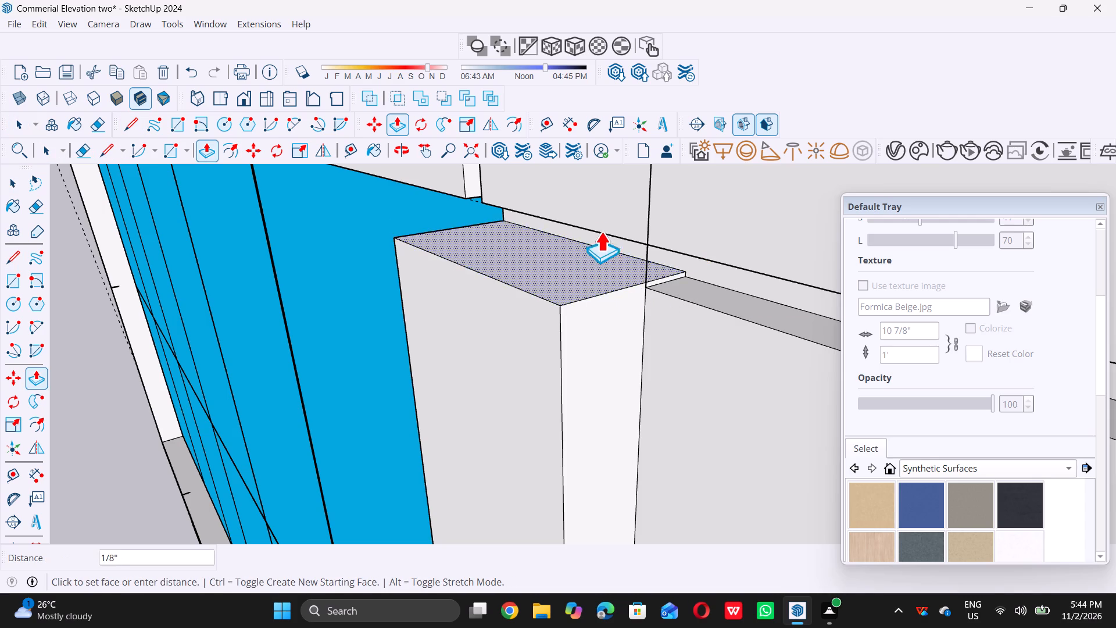
triple_click(607, 213)
key("space")
Push/Pull the vertical strip's end face further up, about 4", to the border's outer top corner on the guide line.
scroll(631, 275, "down", 2)
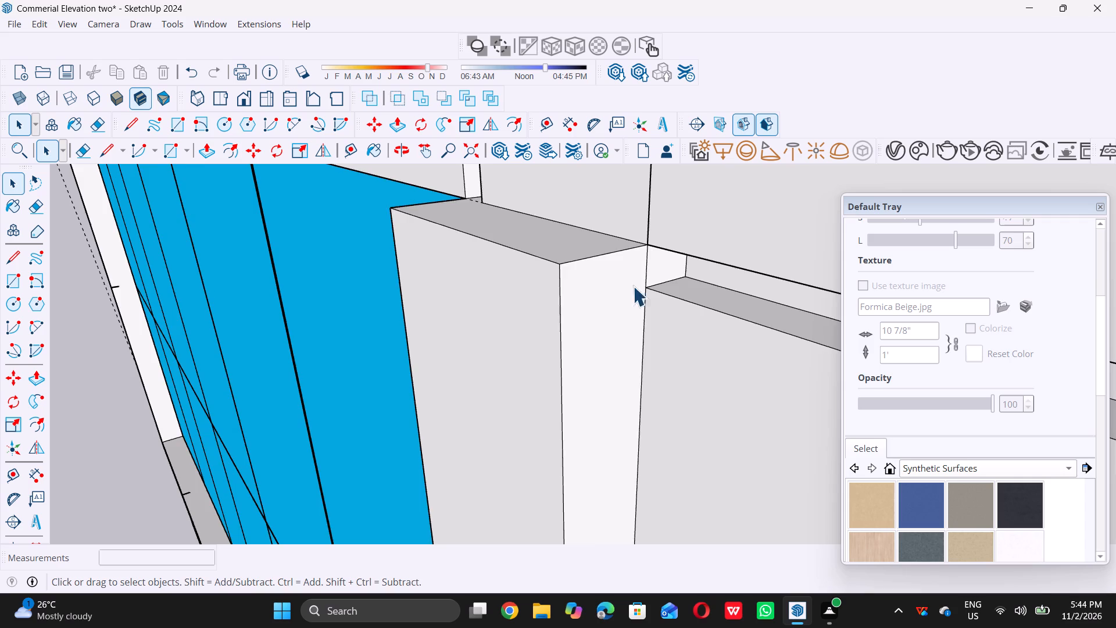
scroll(633, 286, "down", 17)
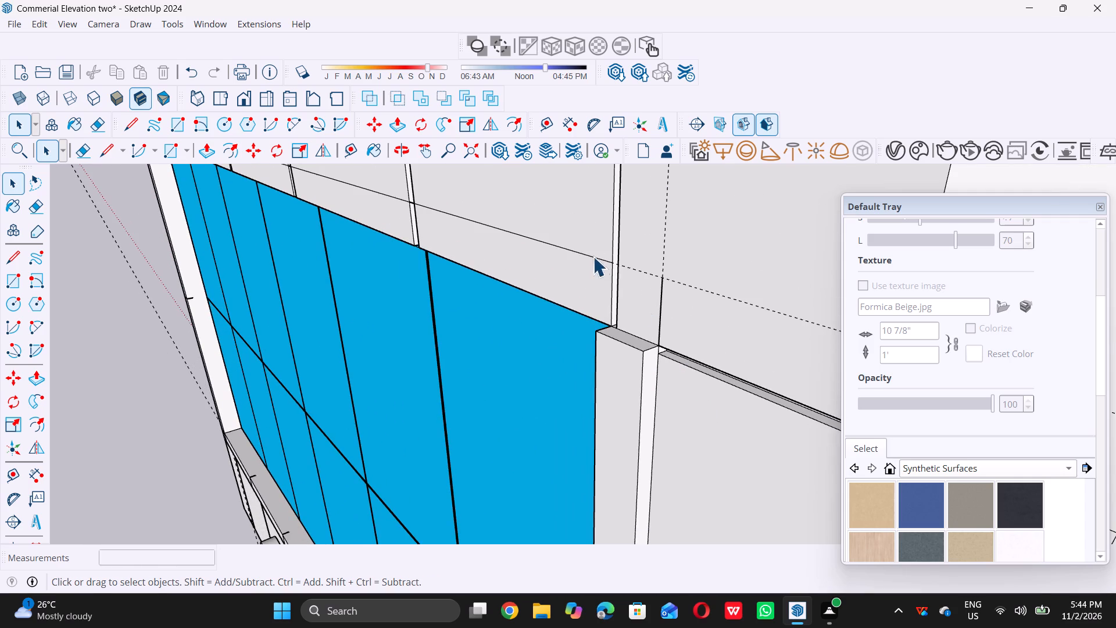
scroll(585, 266, "up", 5)
scroll(592, 280, "down", 4)
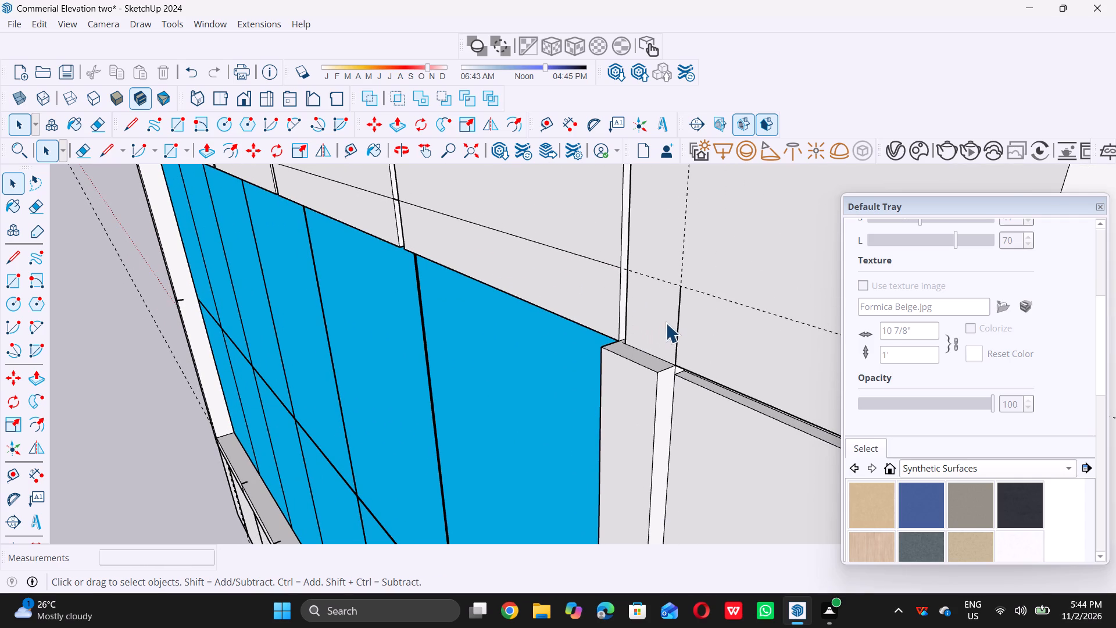
scroll(648, 352, "up", 6)
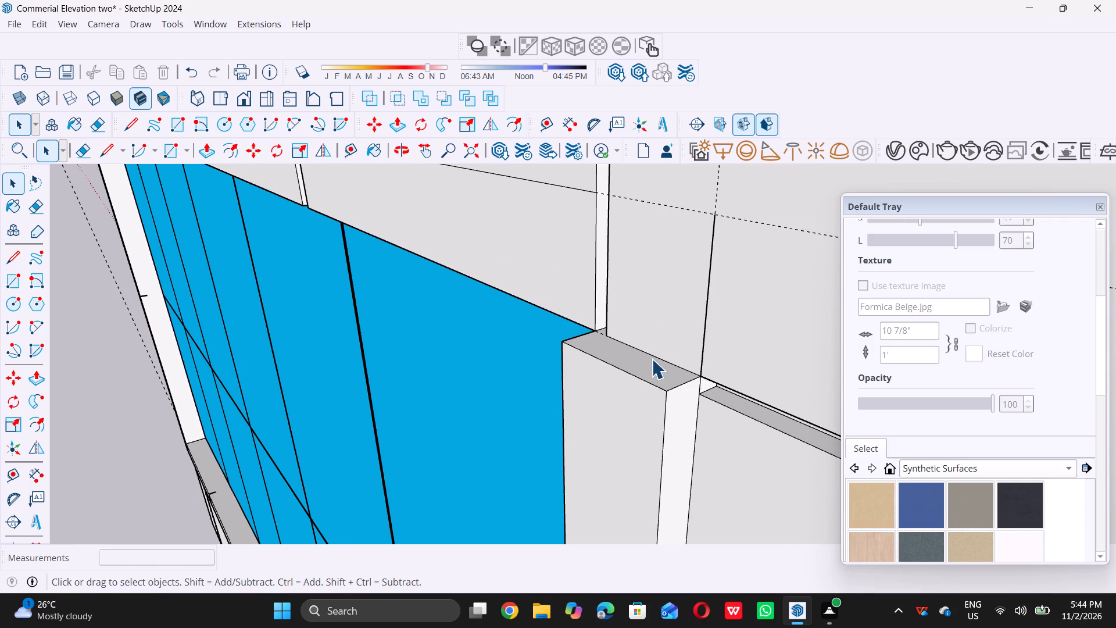
triple_click(656, 365)
scroll(659, 362, "down", 10)
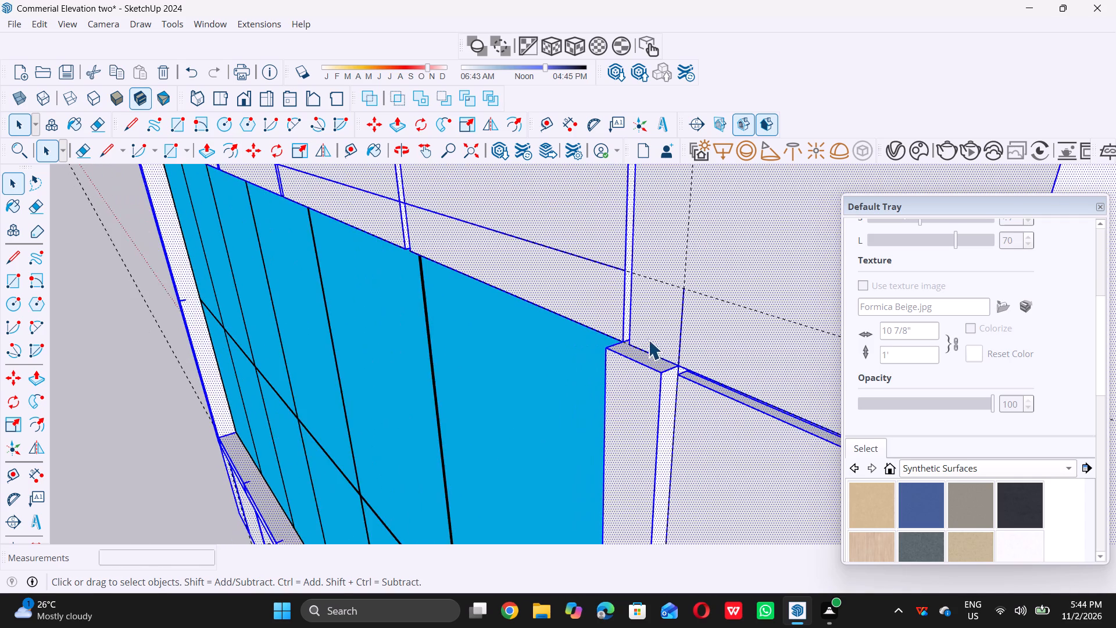
scroll(648, 340, "down", 20)
scroll(648, 340, "down", 2)
double_click(234, 397)
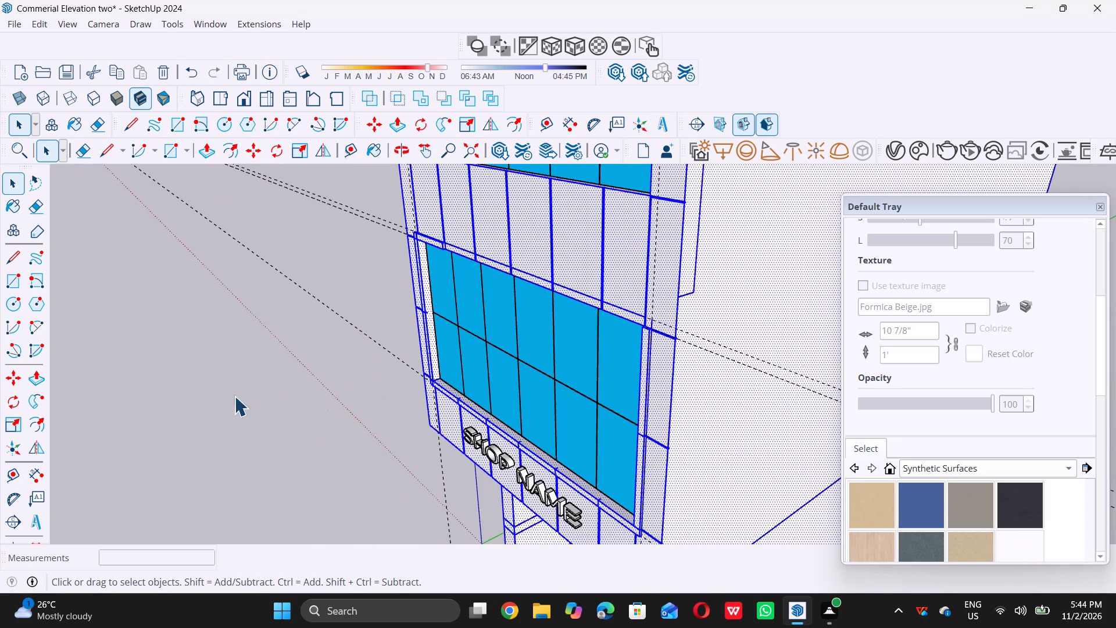
scroll(665, 337, "up", 11)
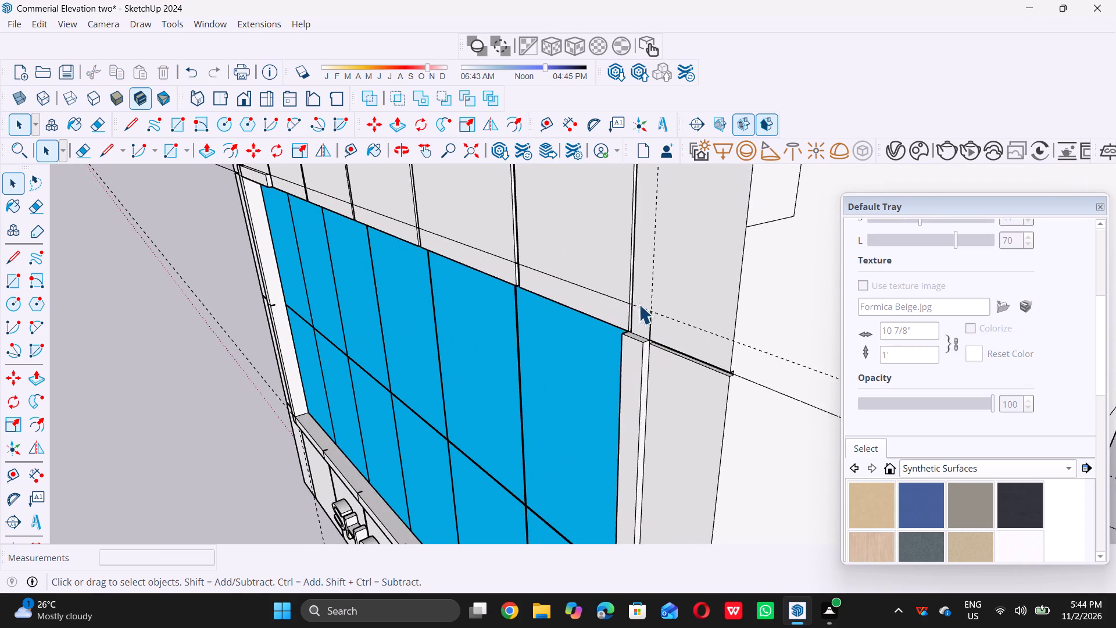
middle_click_drag(639, 304, 628, 345)
scroll(629, 362, "up", 12)
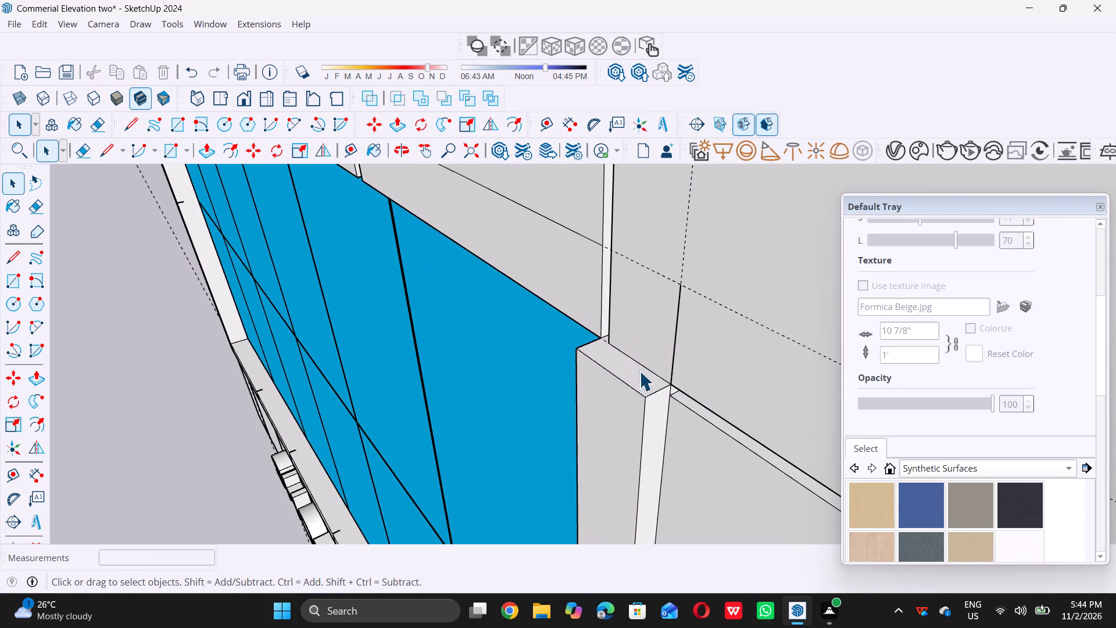
double_click(639, 371)
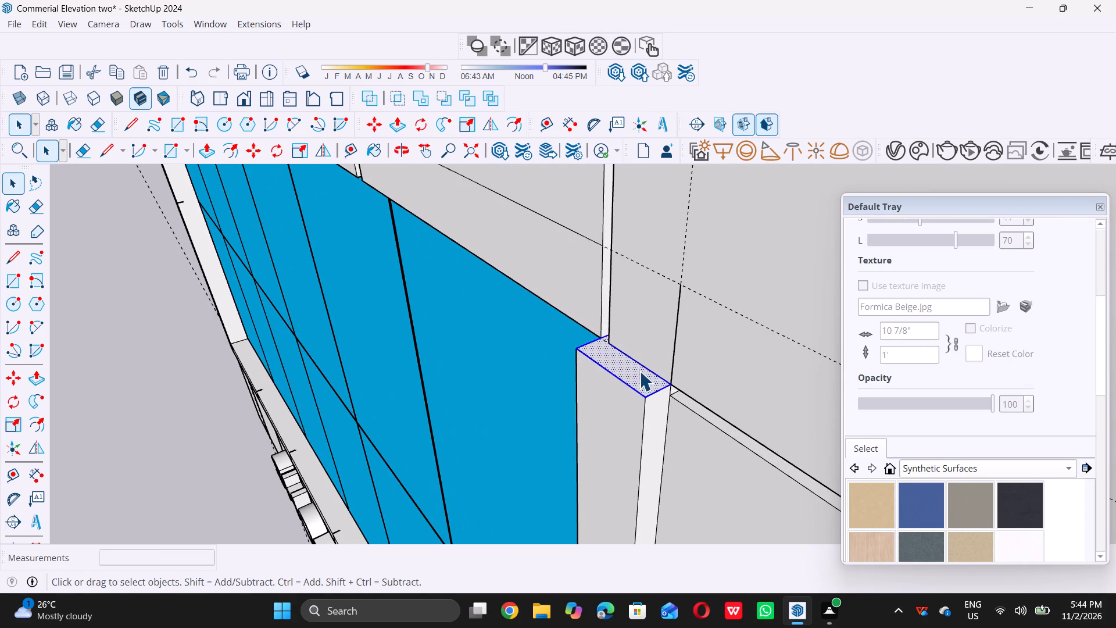
key("p")
left_click(639, 371)
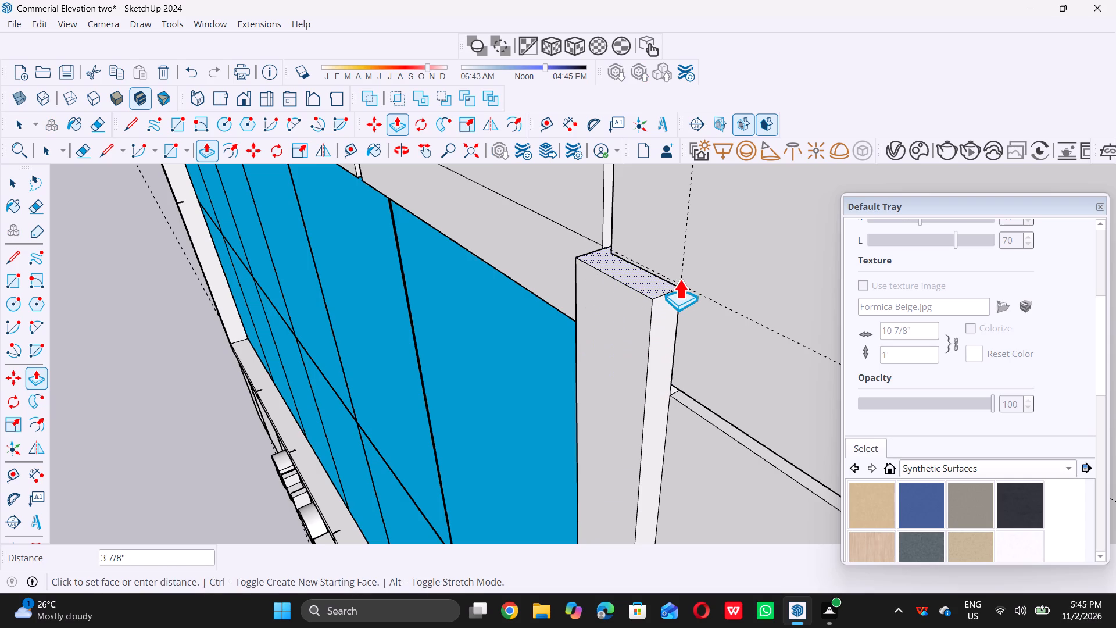
left_click(682, 276)
key("space")
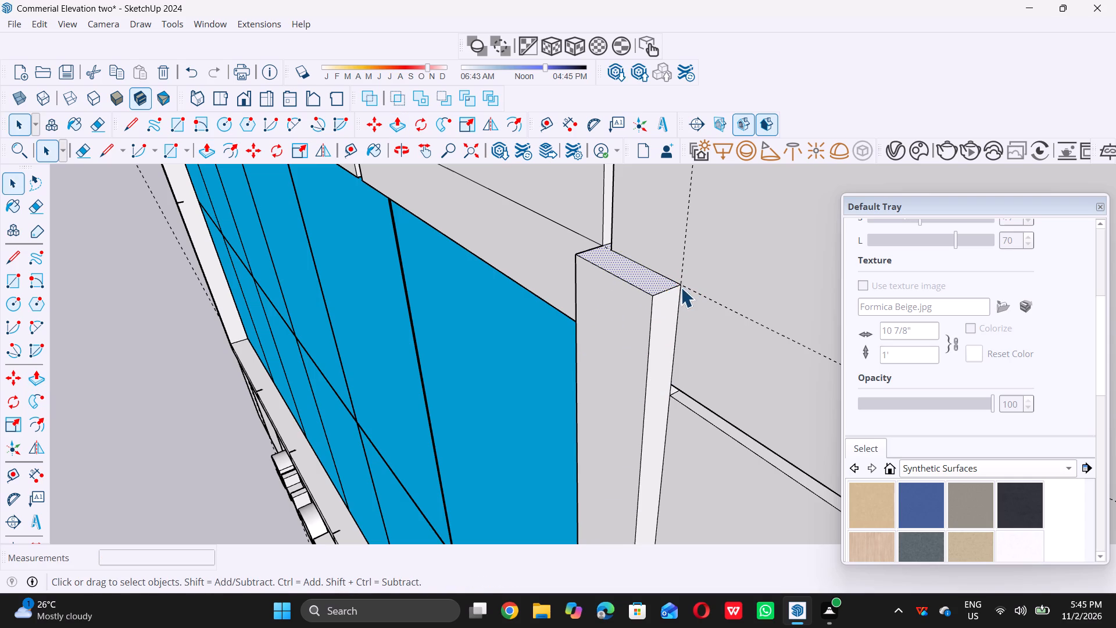
Draw a 1 1/4" line across the raised vertical strip's inner side face, outward from the glazing's top corner.
scroll(691, 294, "down", 20)
scroll(691, 294, "down", 9)
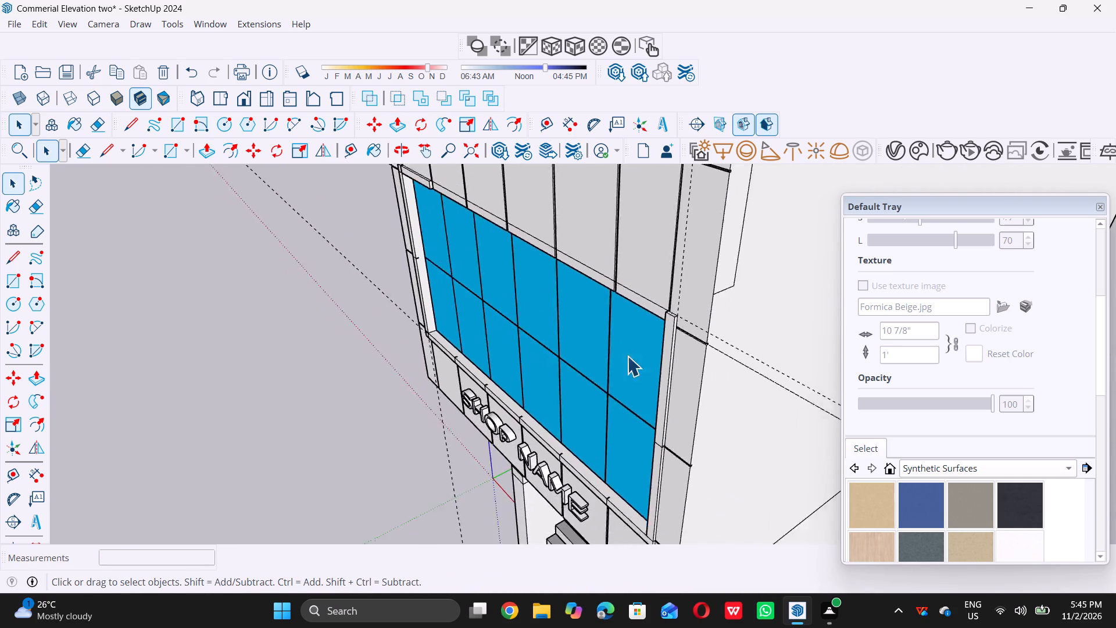
scroll(627, 356, "down", 1)
middle_click_drag(593, 369, 847, 315)
scroll(563, 342, "down", 8)
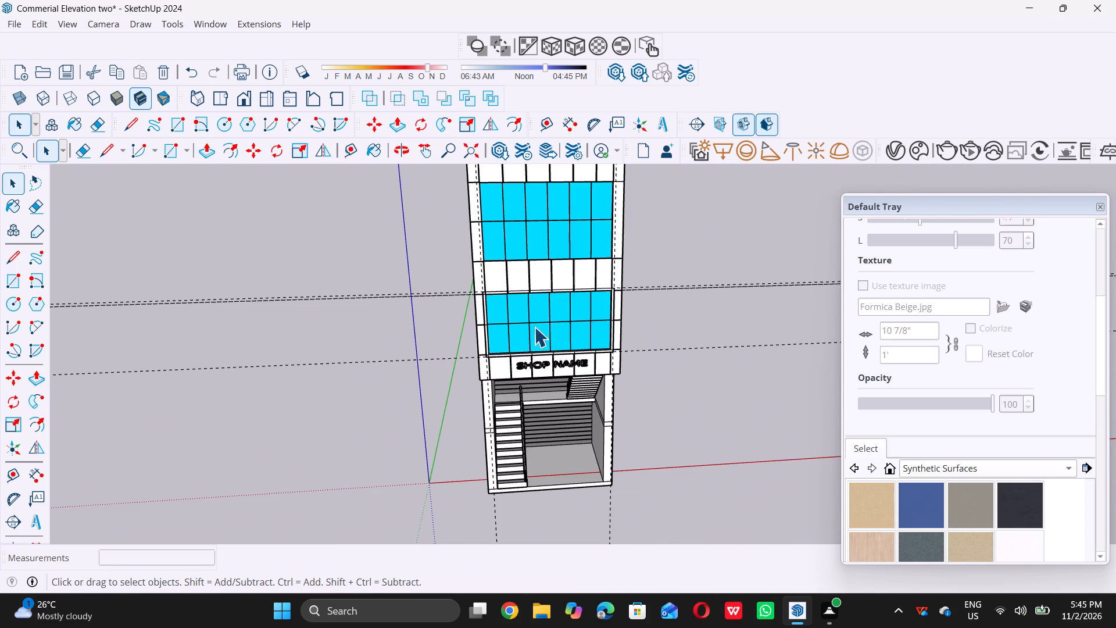
middle_click_drag(559, 298, 683, 263)
scroll(620, 275, "up", 4)
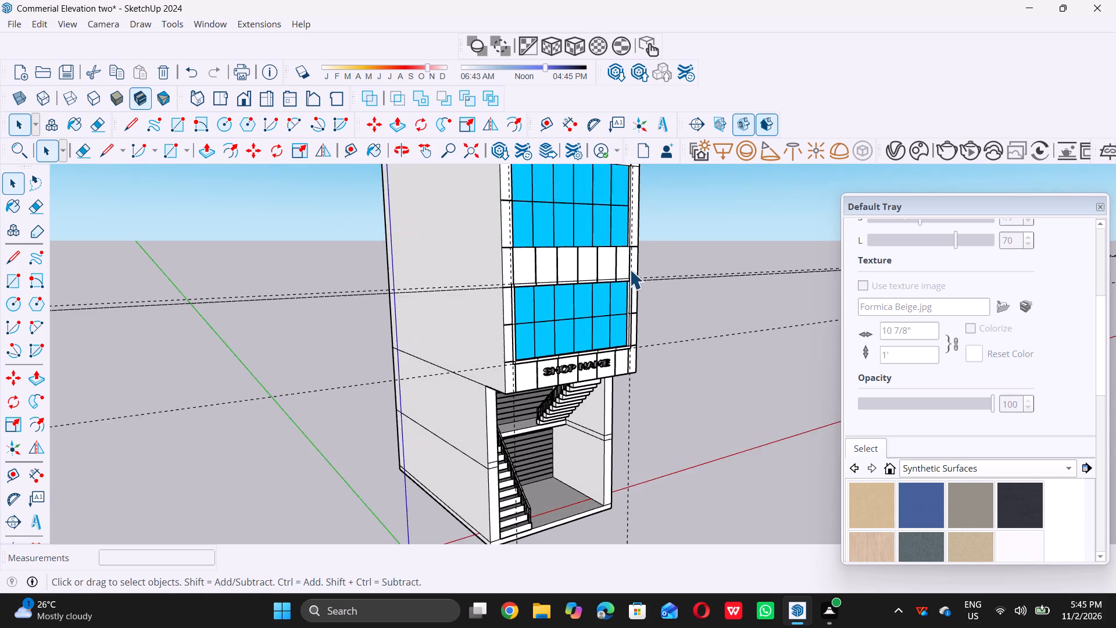
scroll(629, 269, "up", 16)
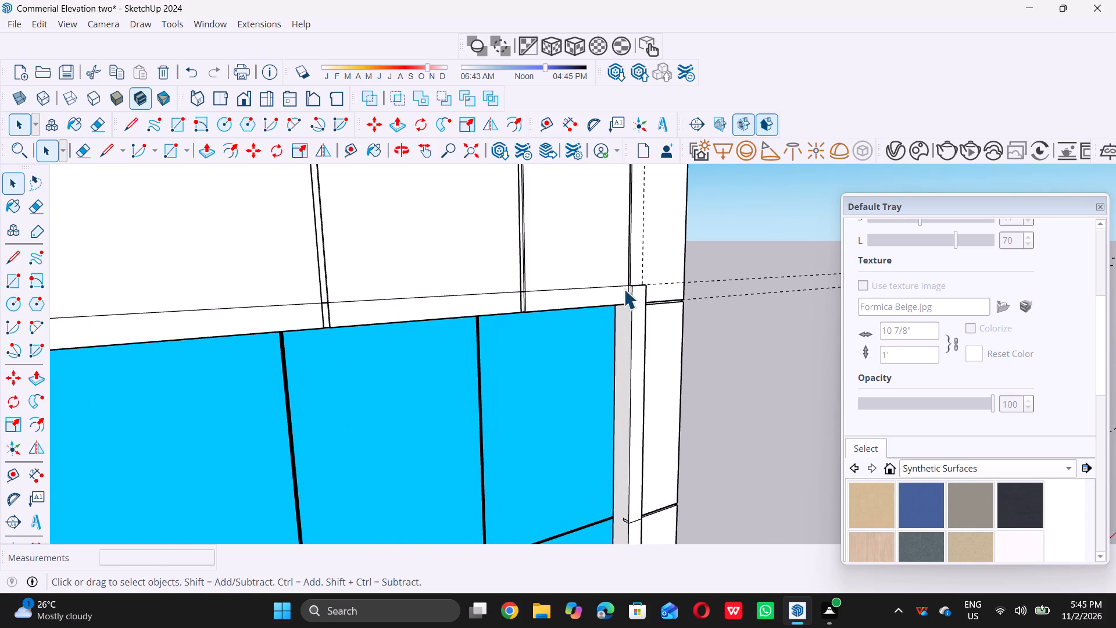
scroll(624, 289, "up", 12)
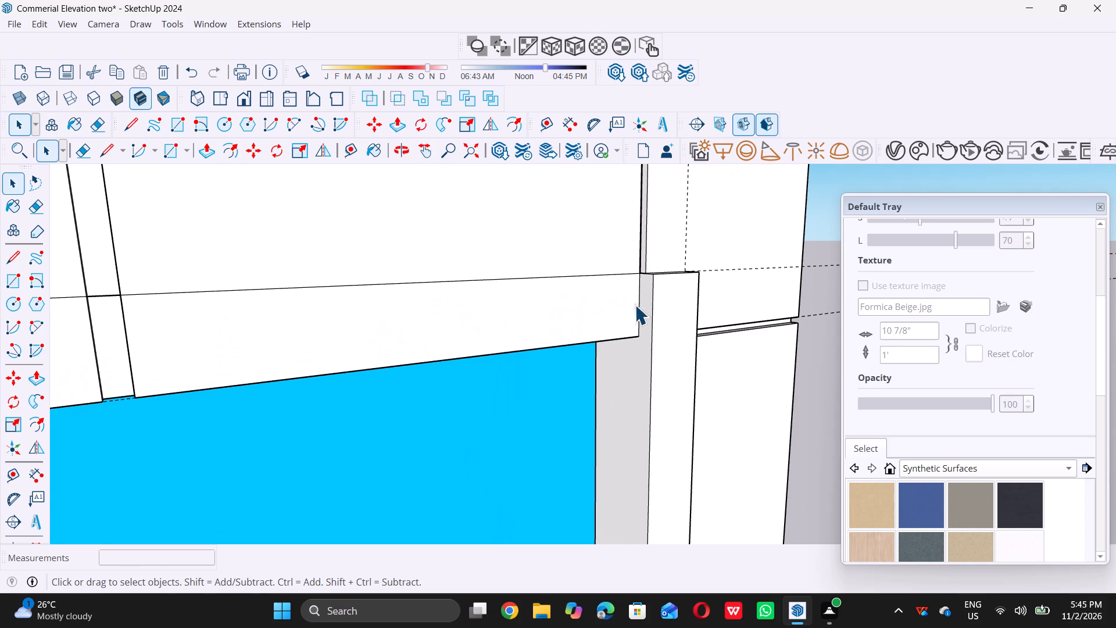
scroll(641, 325, "up", 5)
key("l")
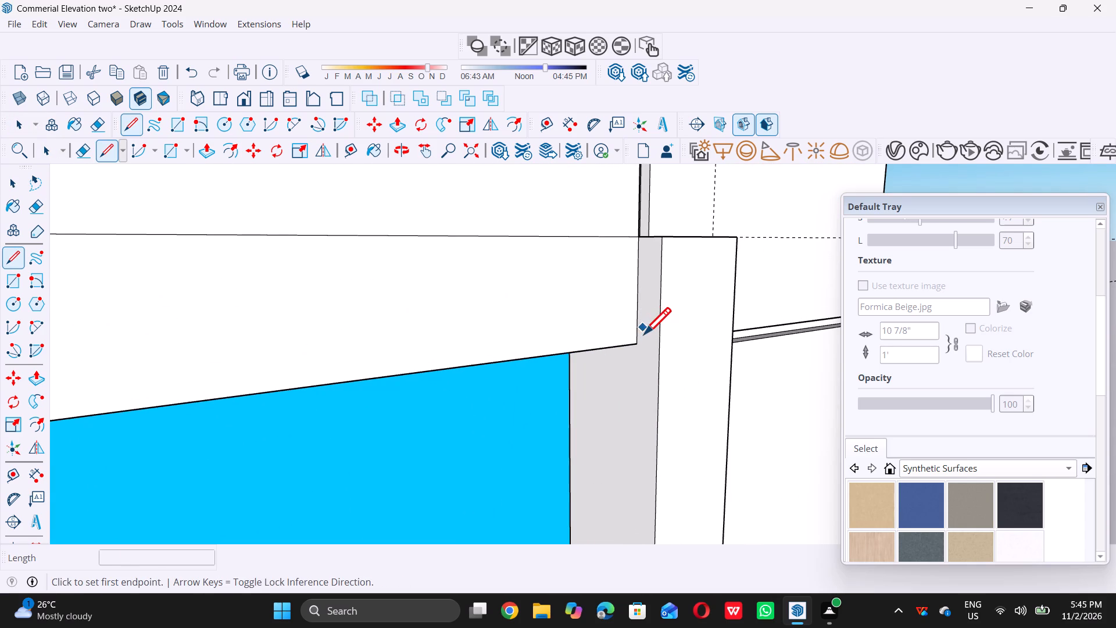
double_click(638, 342)
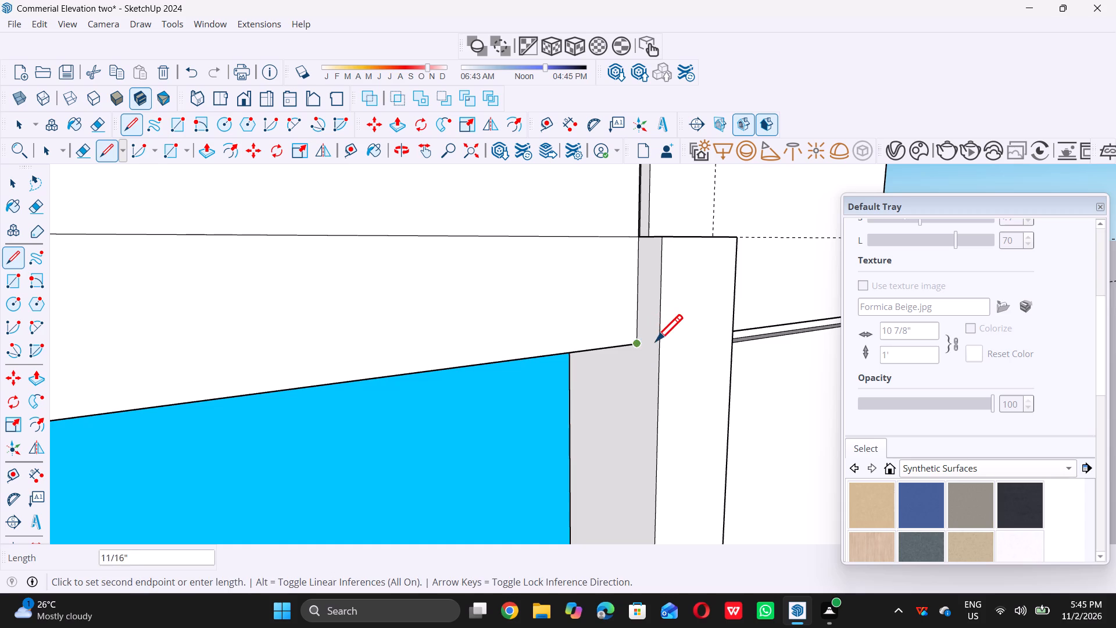
left_click(660, 343)
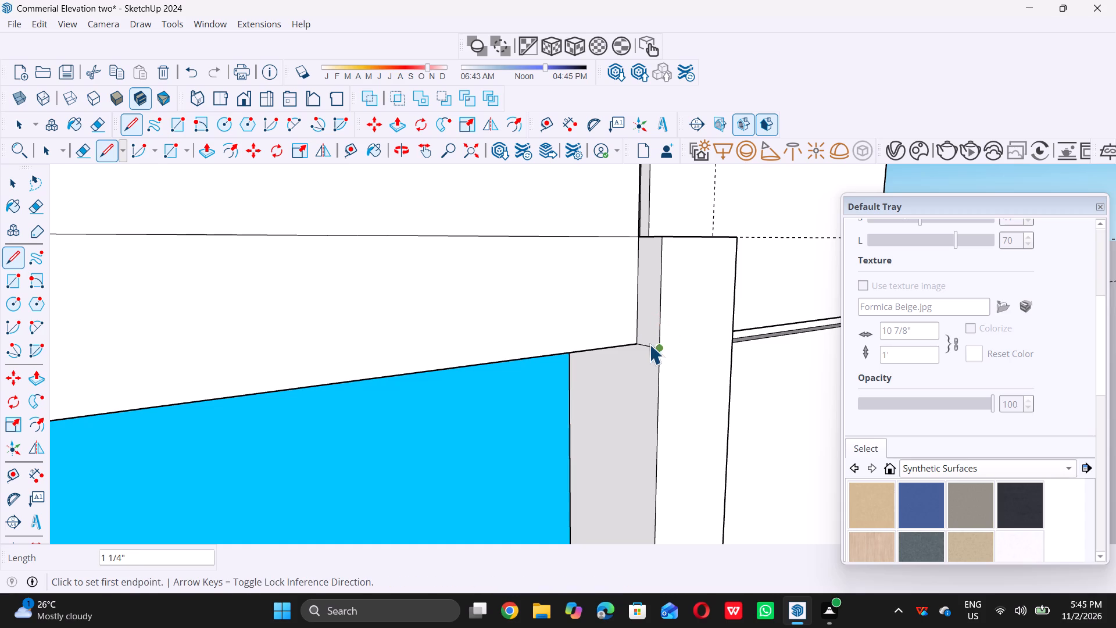
Push/Pull the small side face above that line 17' 6" along the glazing's top edge, to the opposite vertical strip's outer edge.
key("space")
double_click(645, 319)
key("p")
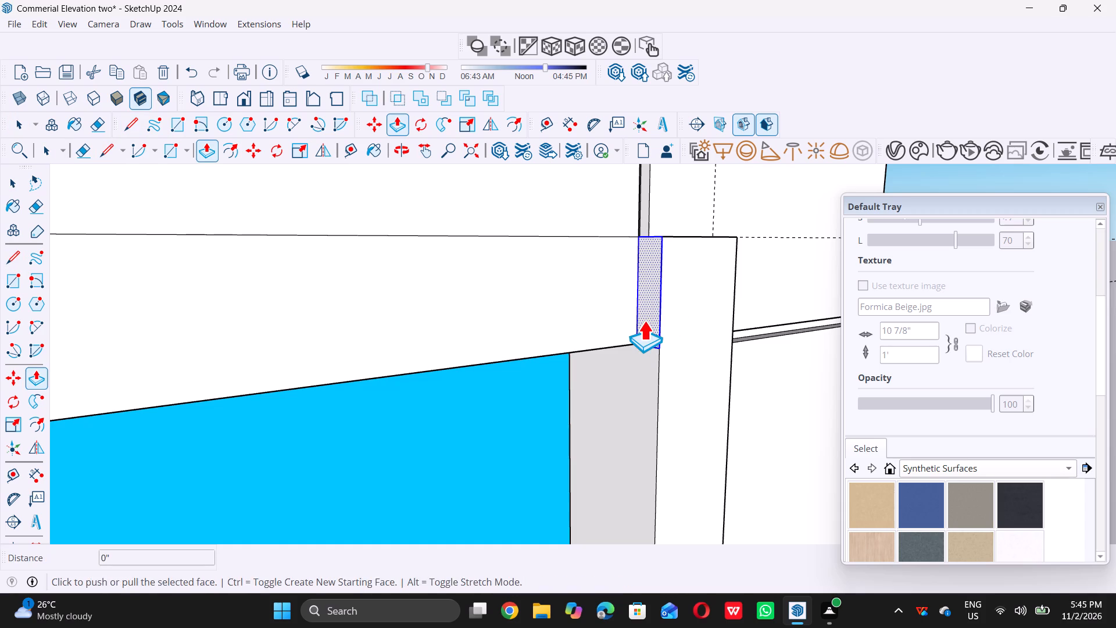
left_click(644, 320)
scroll(588, 326, "down", 11)
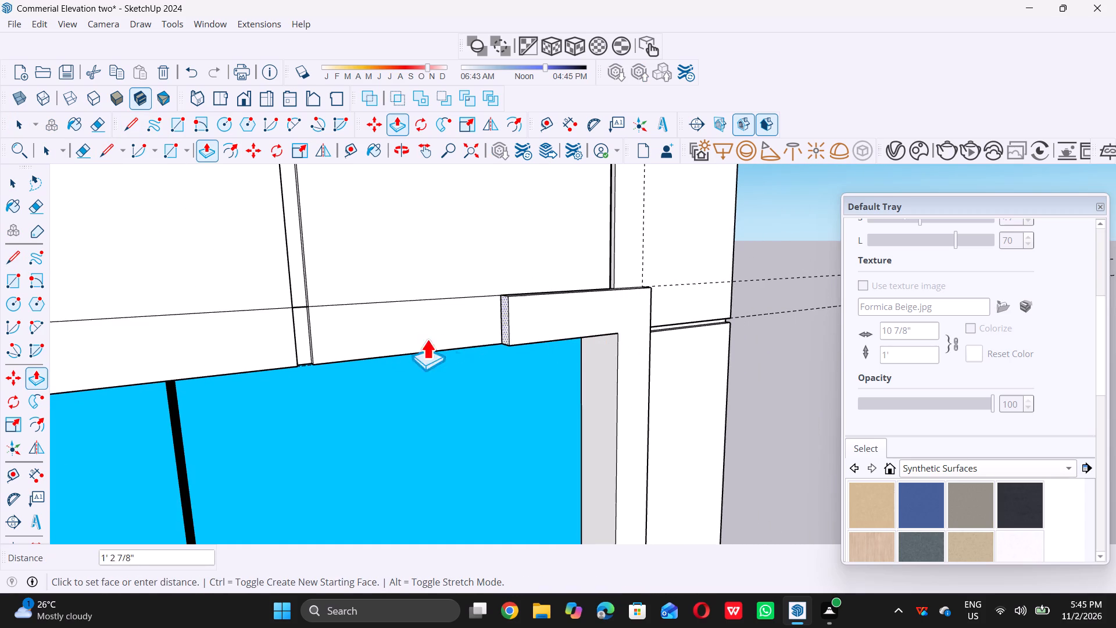
scroll(313, 352, "up", 9)
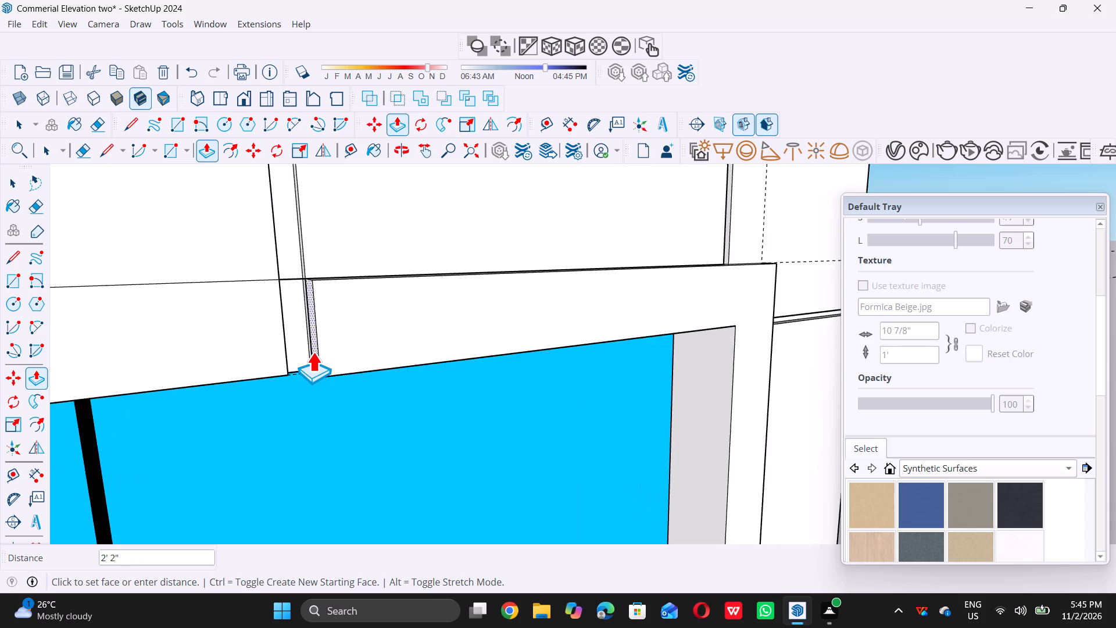
scroll(313, 352, "up", 5)
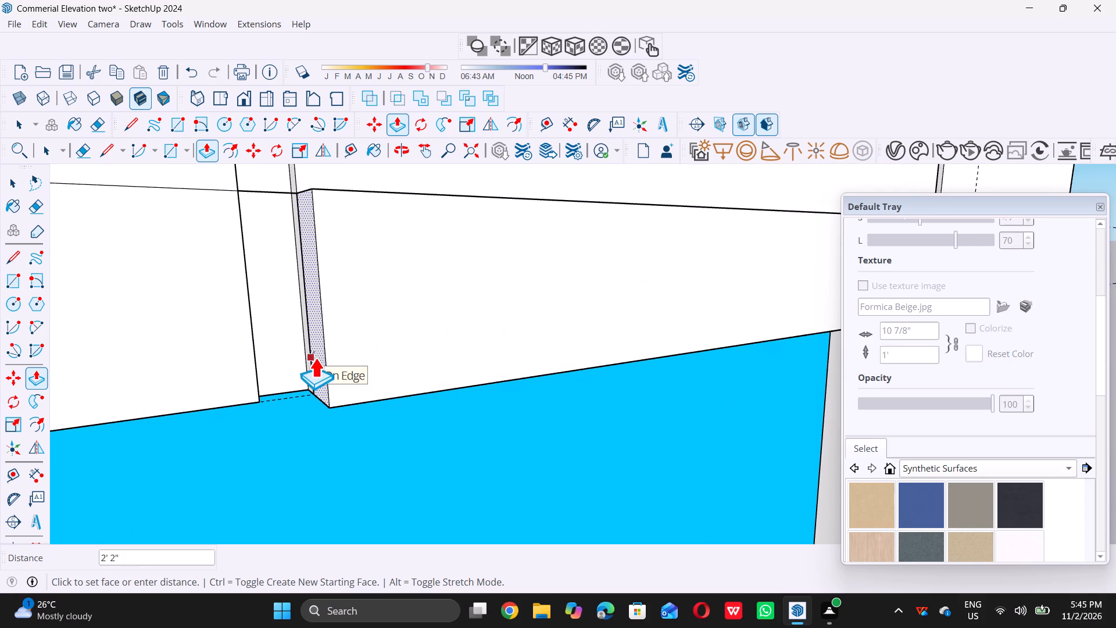
scroll(227, 352, "down", 9)
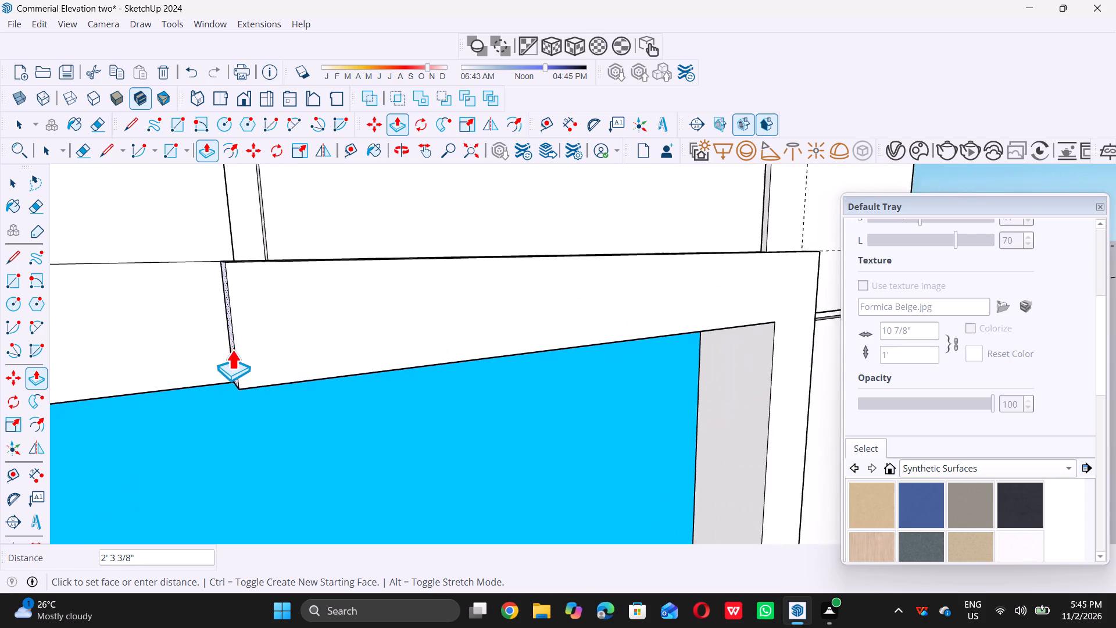
scroll(232, 349, "down", 20)
scroll(232, 349, "down", 9)
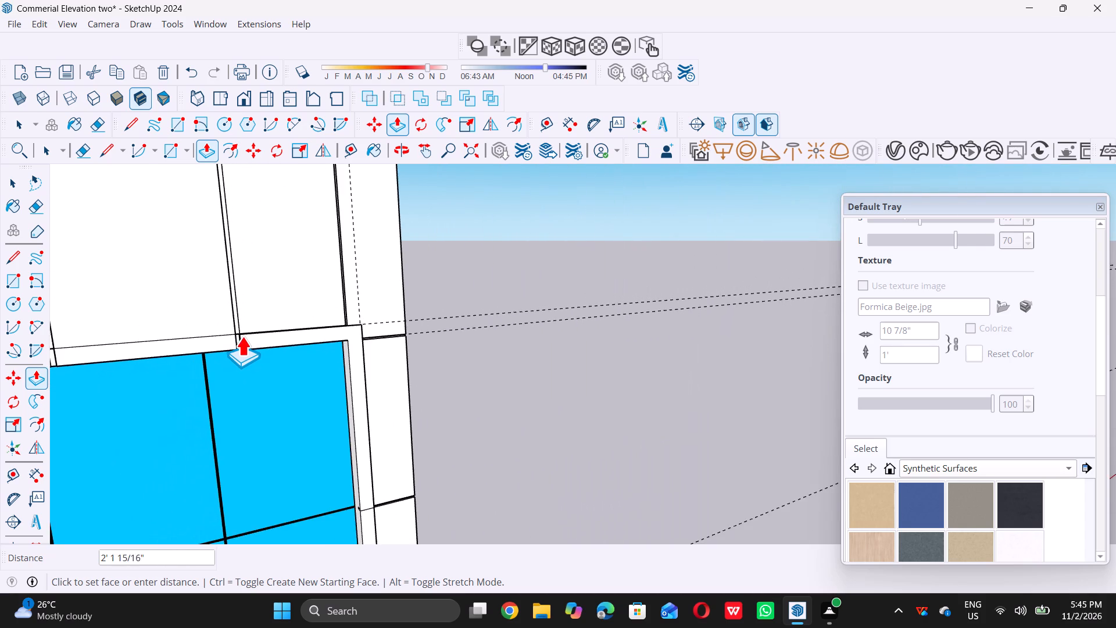
scroll(242, 336, "down", 2)
scroll(242, 336, "down", 19)
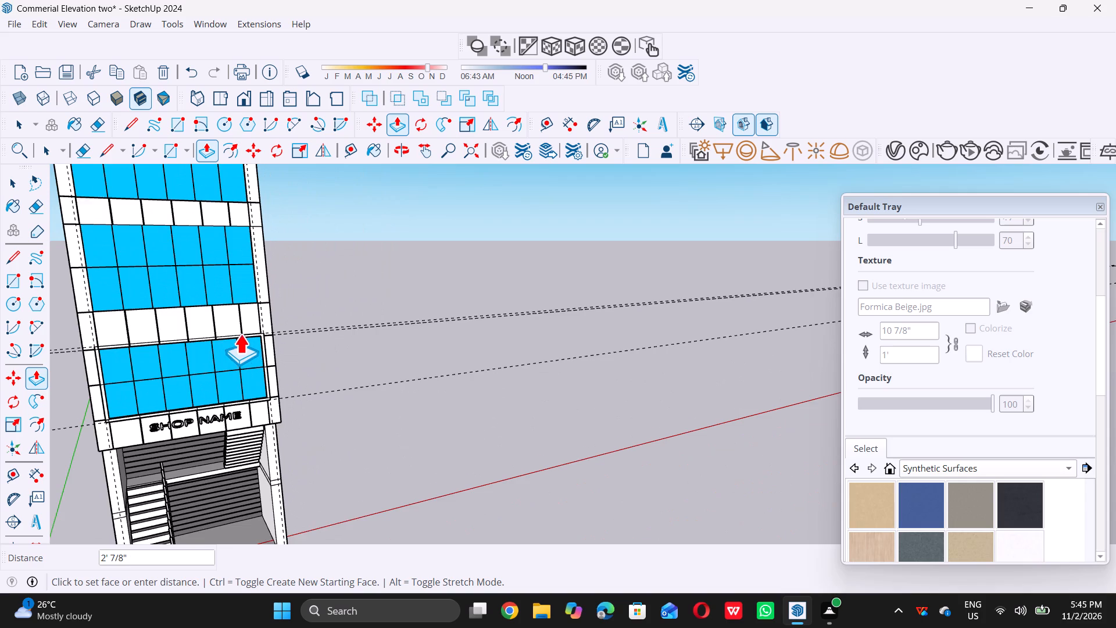
scroll(110, 336, "up", 15)
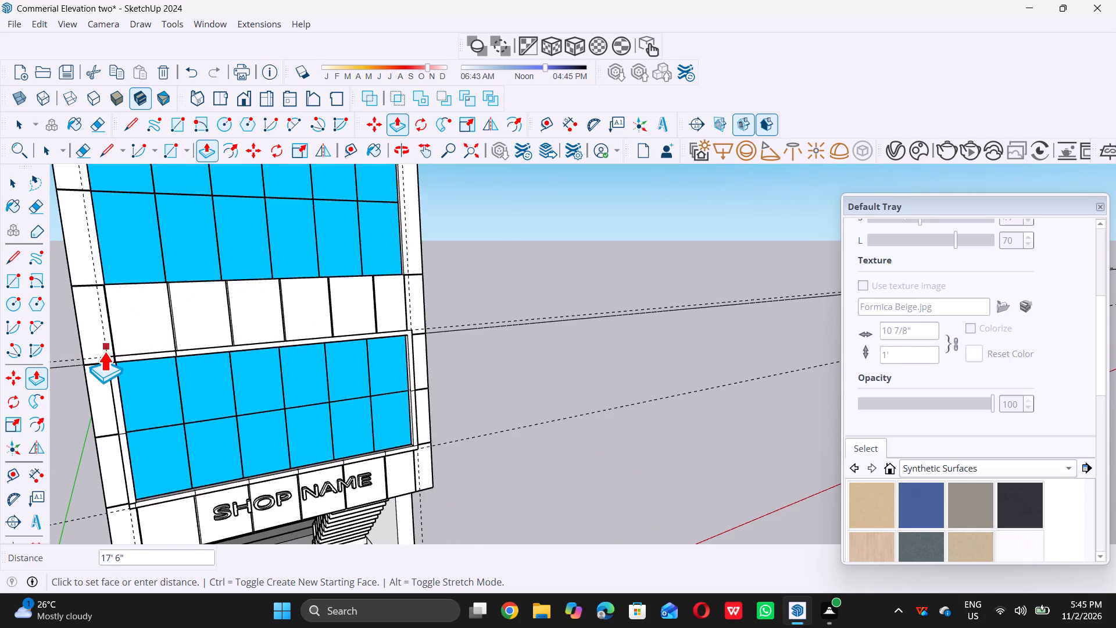
scroll(102, 359, "up", 11)
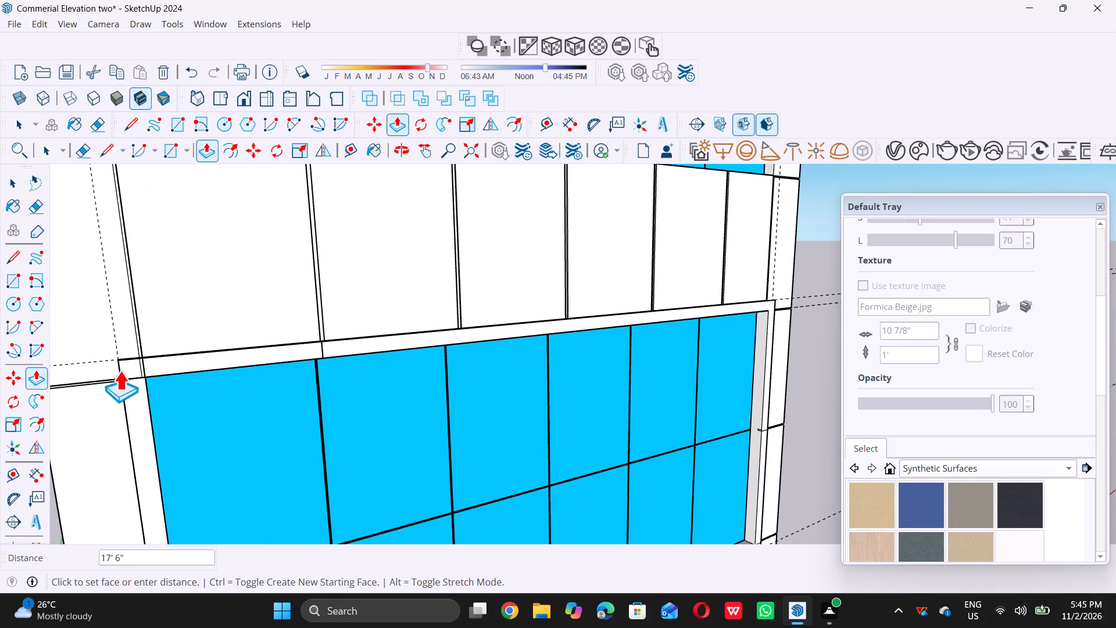
left_click(120, 370)
key("space")
Examine the raised top border's junction with the far vertical strip and the whole border around the lowest glazing.
scroll(159, 376, "down", 2)
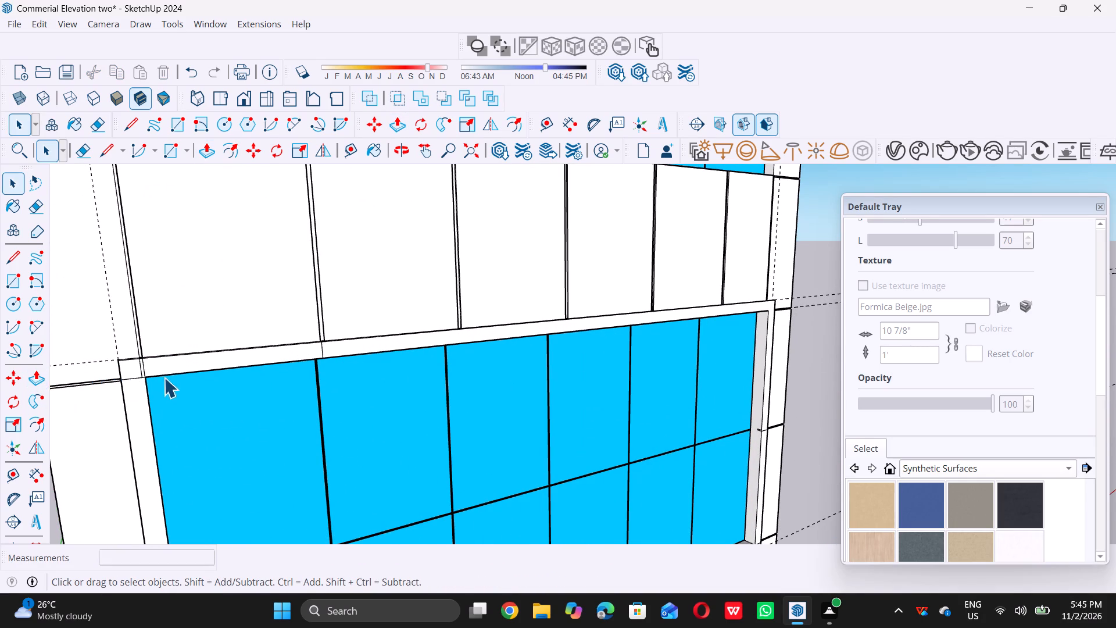
scroll(164, 377, "down", 2)
scroll(152, 370, "up", 13)
scroll(143, 372, "up", 10)
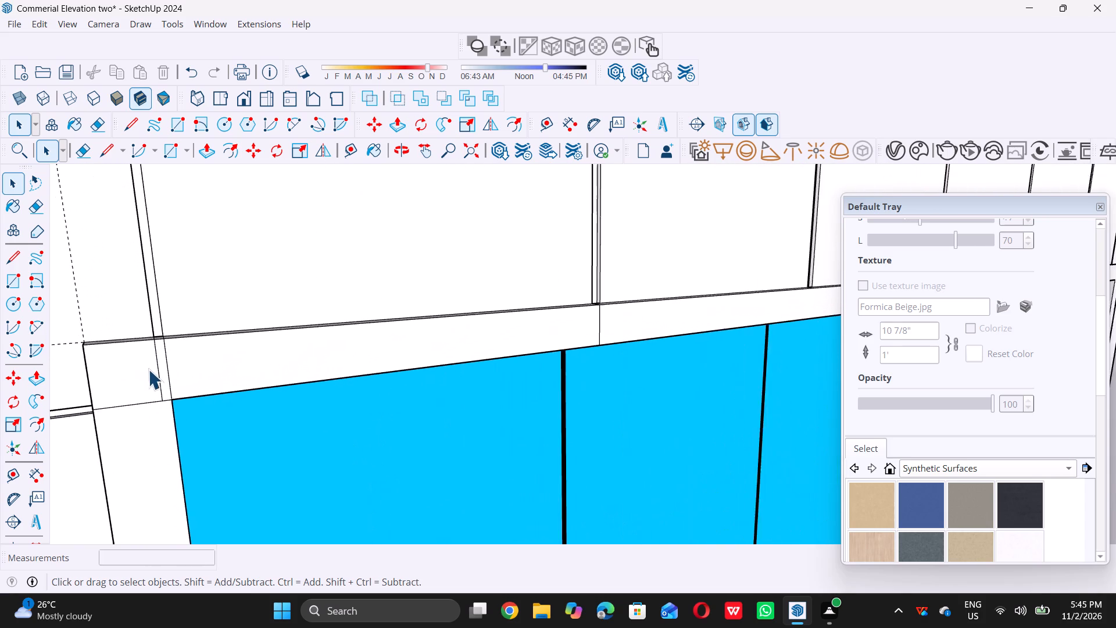
scroll(148, 369, "up", 4)
middle_click_drag(151, 322, 178, 460)
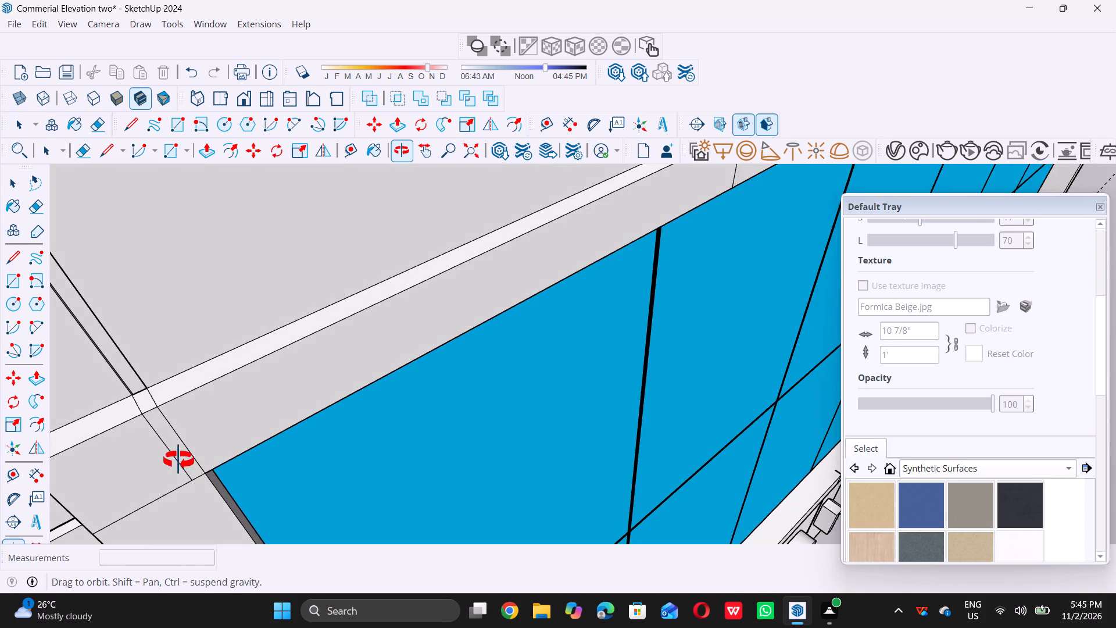
middle_click_drag(178, 460, 159, 363)
scroll(281, 340, "down", 19)
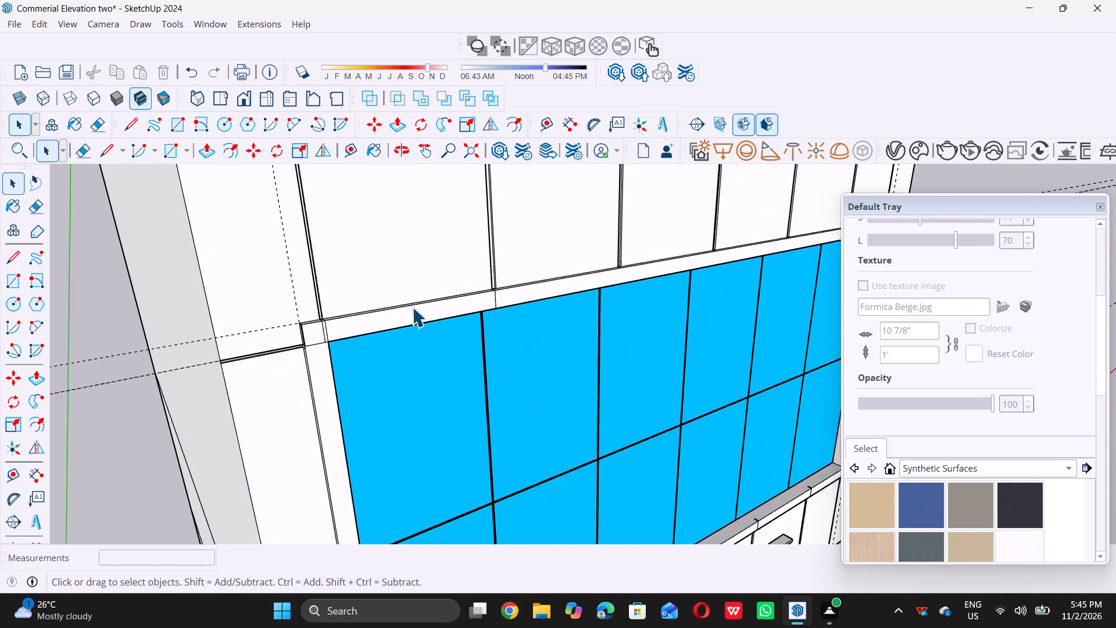
scroll(412, 307, "down", 14)
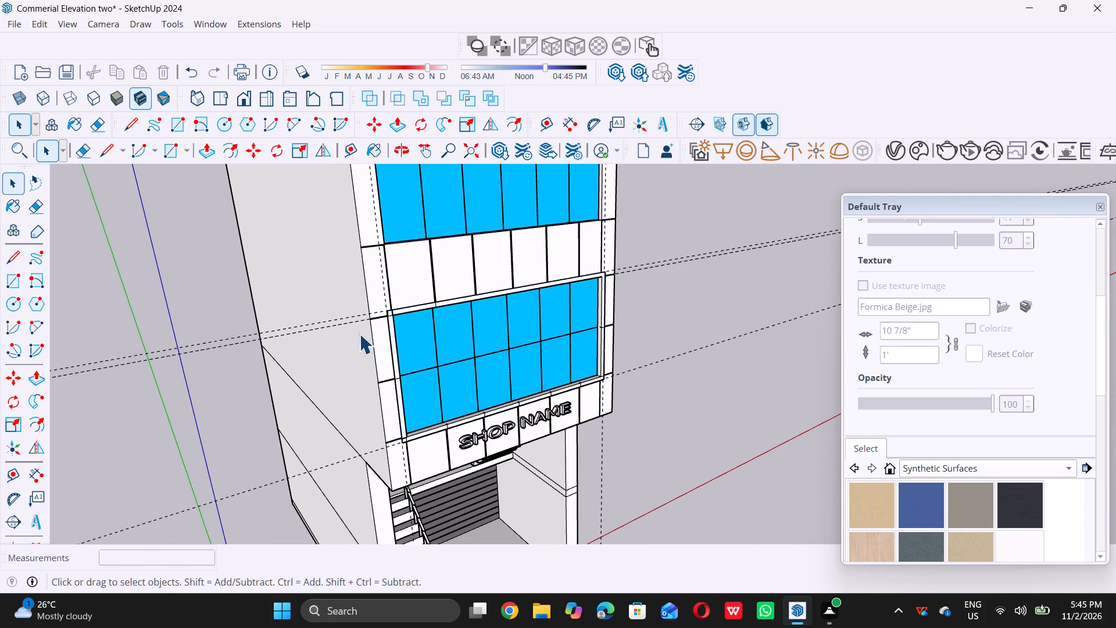
Place a horizontal guide line 4" above the top edge of the glazing one level above the lowest bordered glazing.
scroll(370, 337, "down", 10)
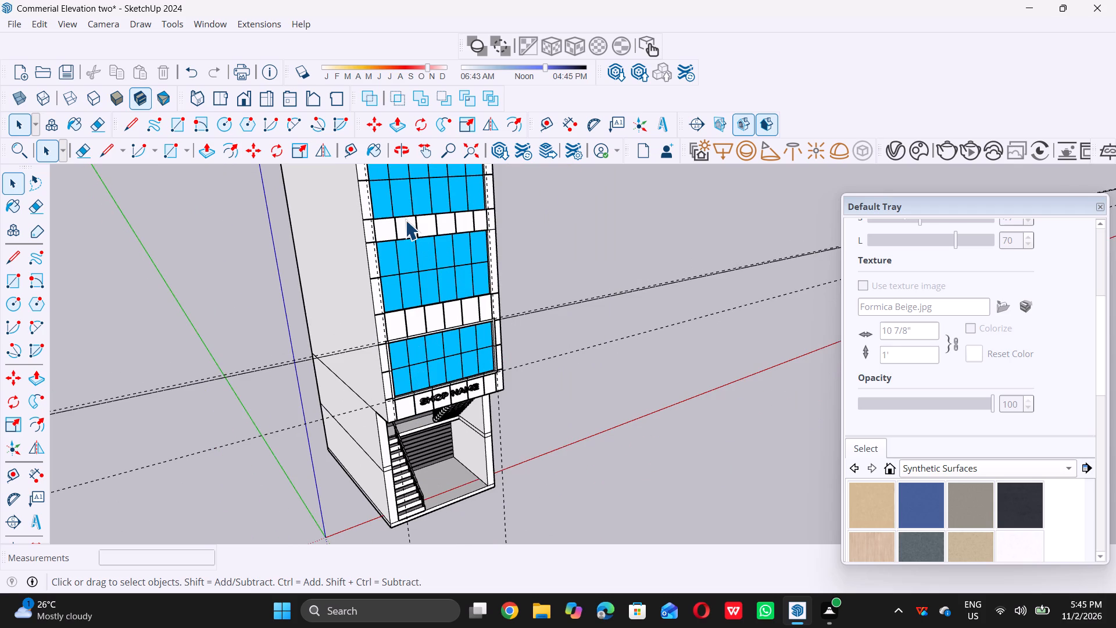
scroll(402, 217, "up", 5)
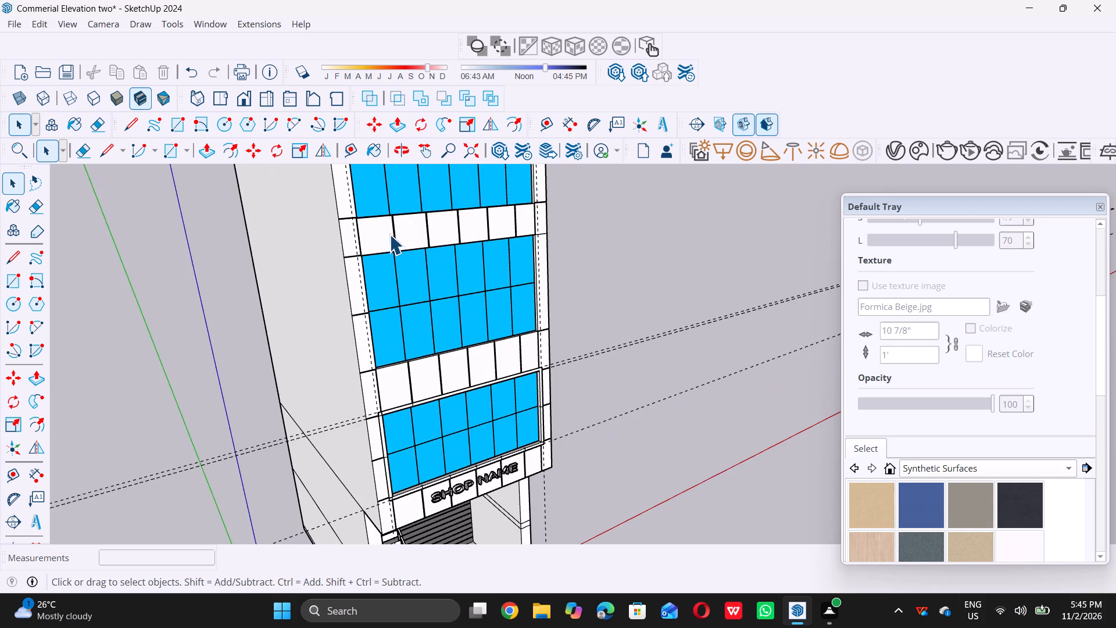
scroll(383, 243, "up", 10)
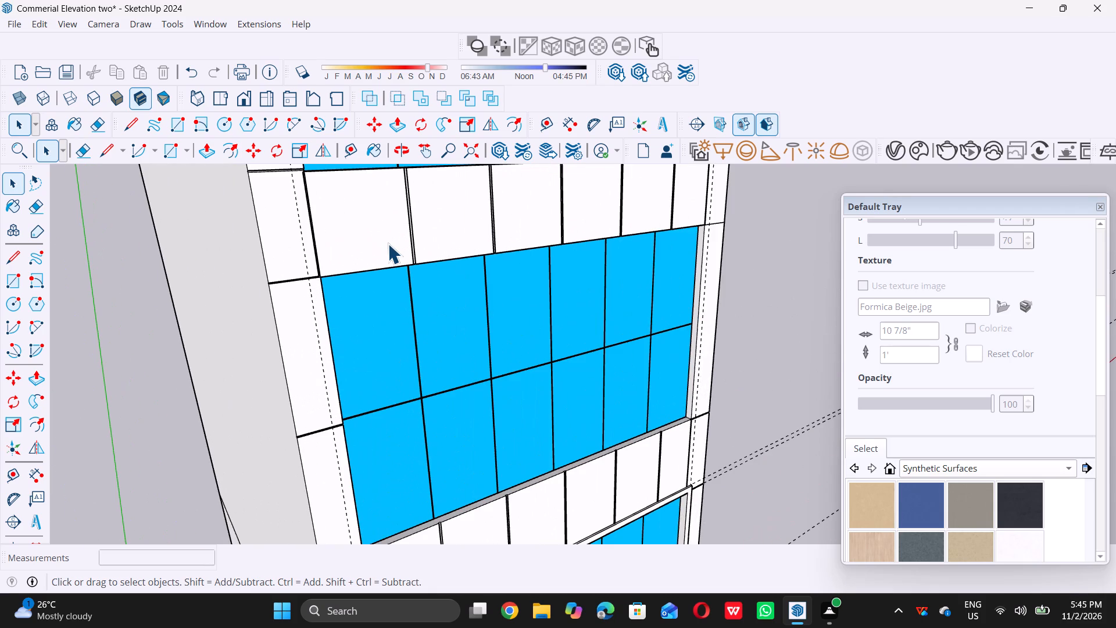
key("t")
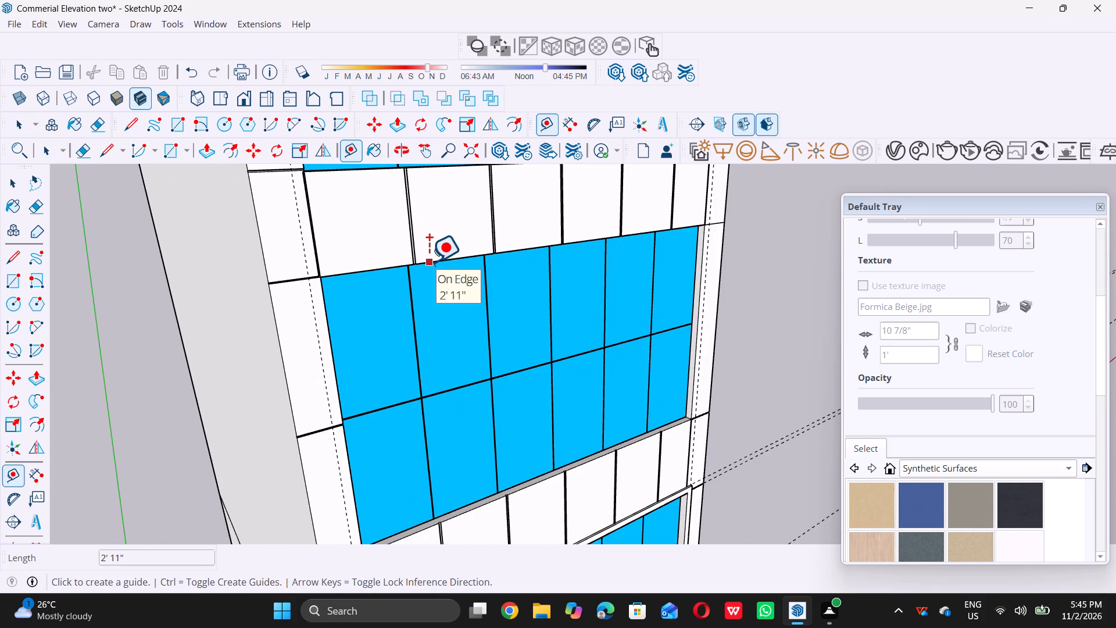
double_click(430, 262)
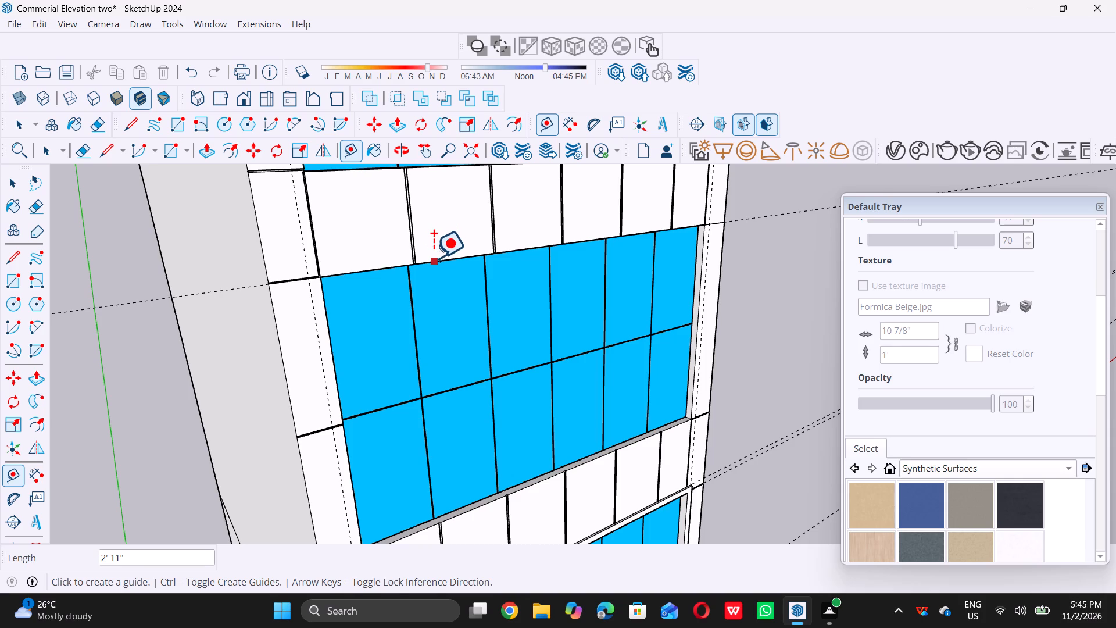
left_click(434, 258)
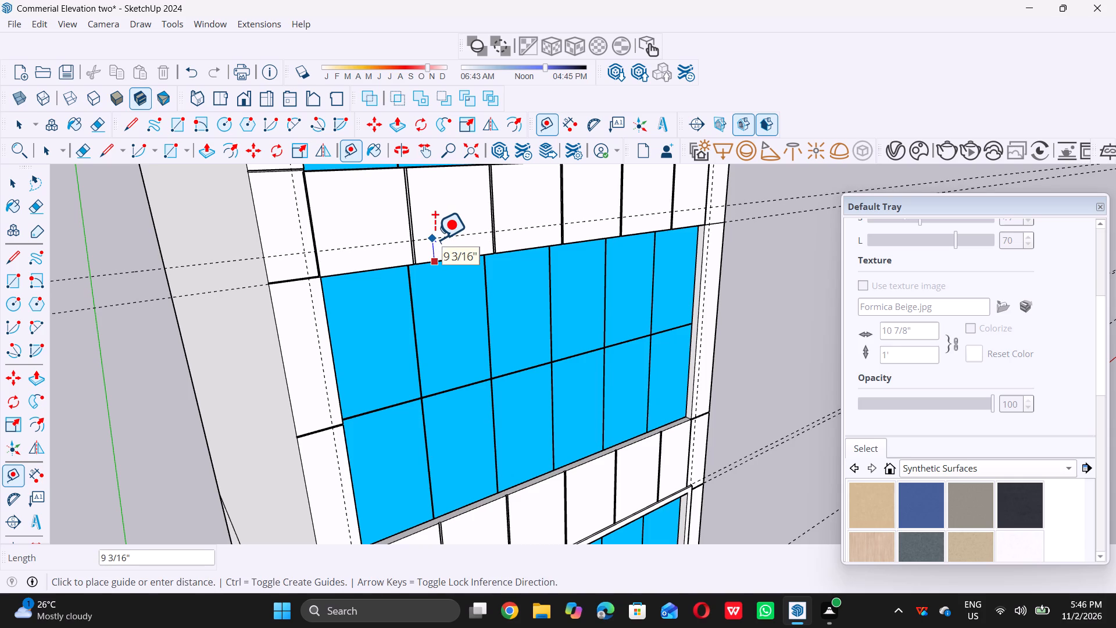
key("4")
key("shift+quotedbl")
key("Return")
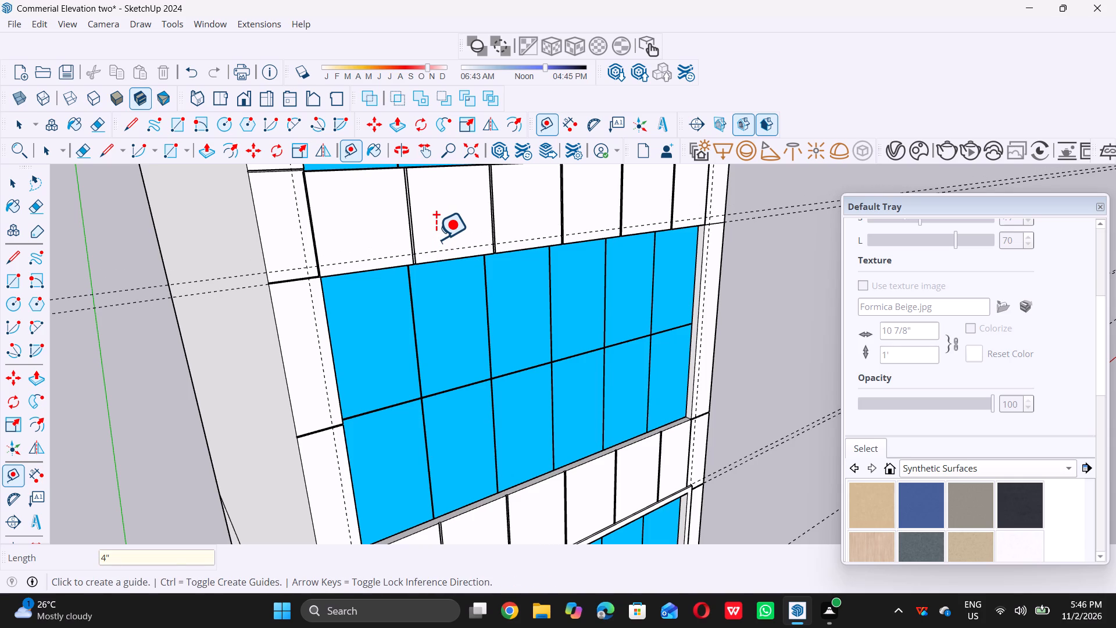
Place a horizontal guide line 4" below the bottom edge of that same second glazing.
scroll(440, 281, "down", 12)
scroll(460, 377, "up", 5)
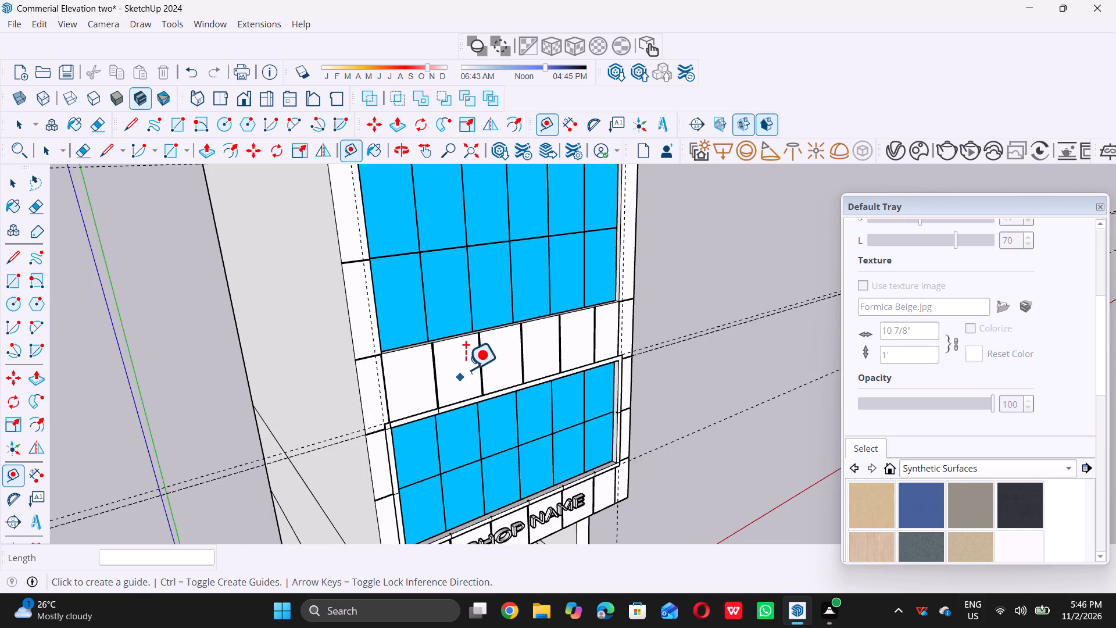
scroll(466, 369, "up", 4)
left_click(464, 320)
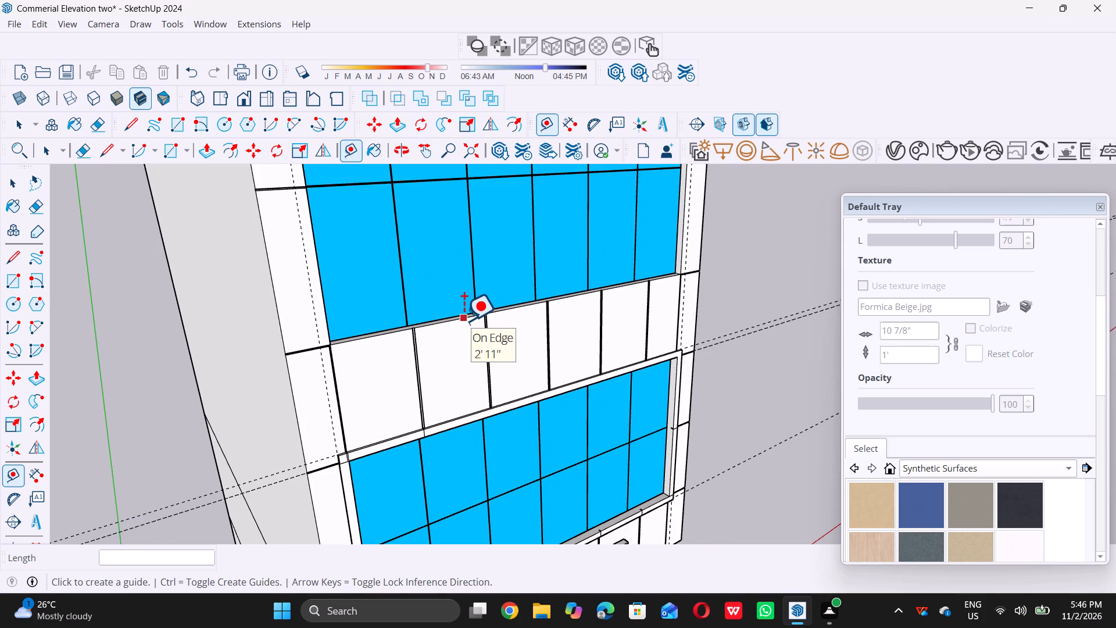
key("4")
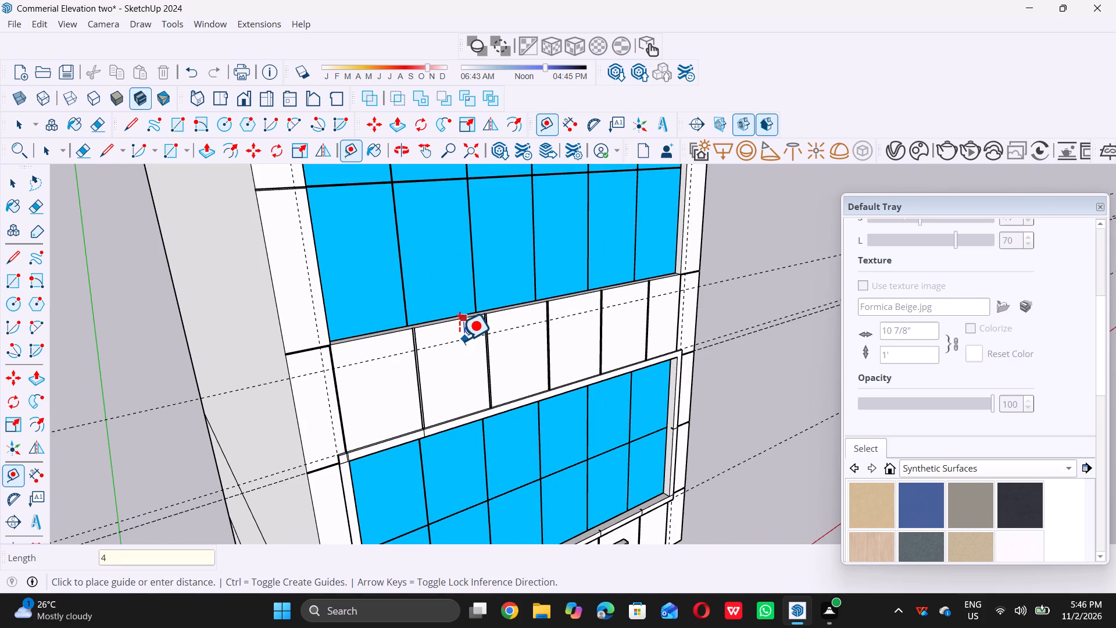
key("shift+quotedbl")
key("Return")
key("space")
Draw a line down the facade's left vertical guide, between its intersections with the guides above and below the second glazing.
scroll(493, 352, "down", 8)
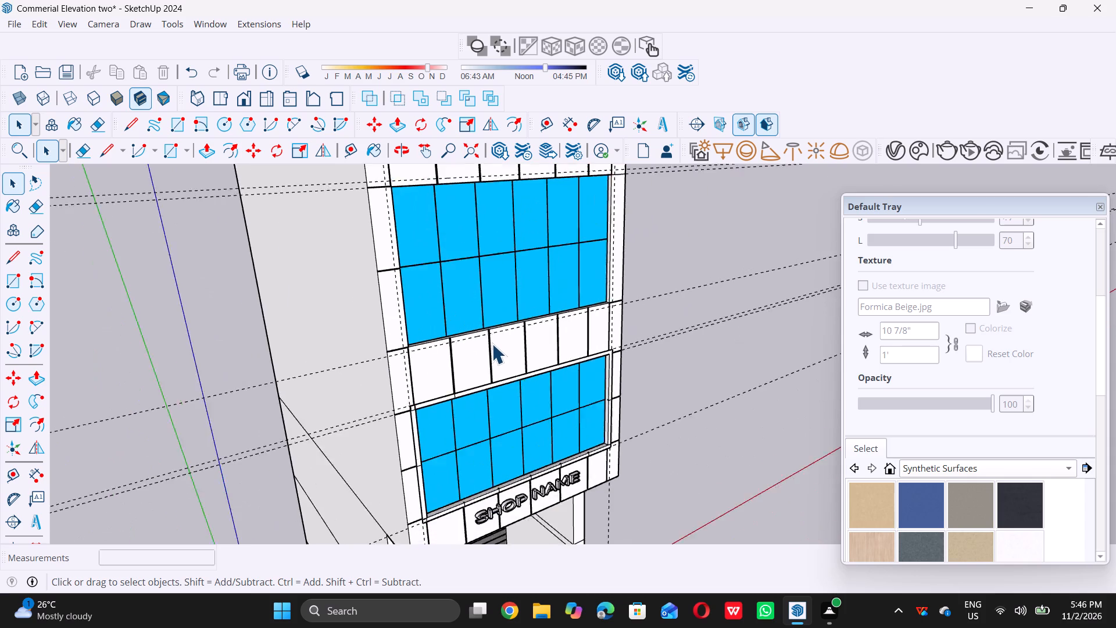
scroll(489, 271, "down", 1)
scroll(406, 201, "up", 5)
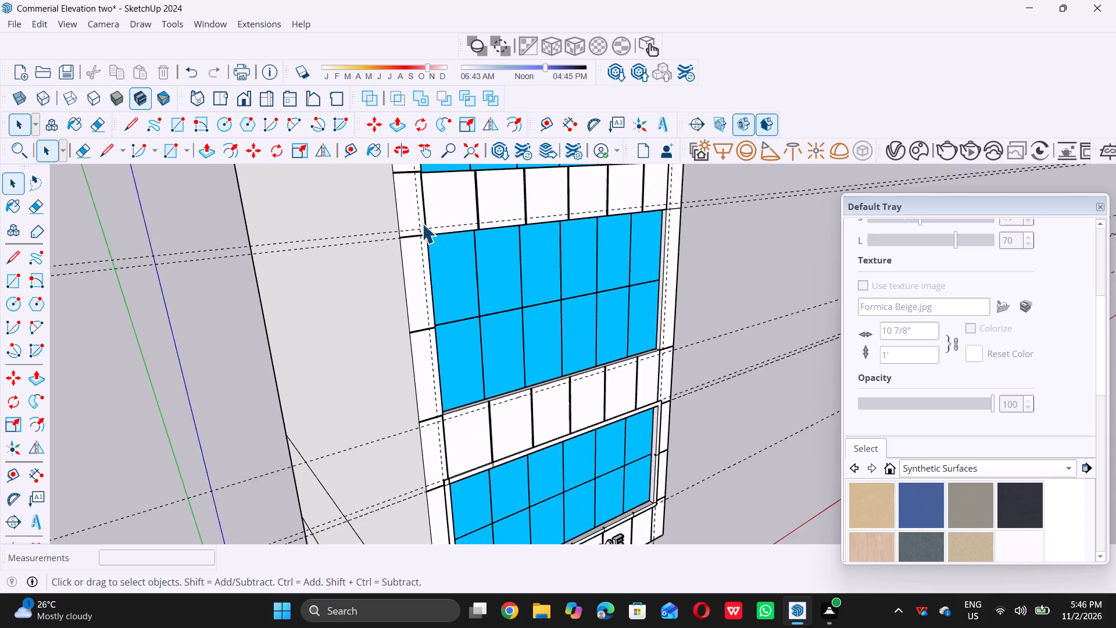
scroll(422, 223, "up", 15)
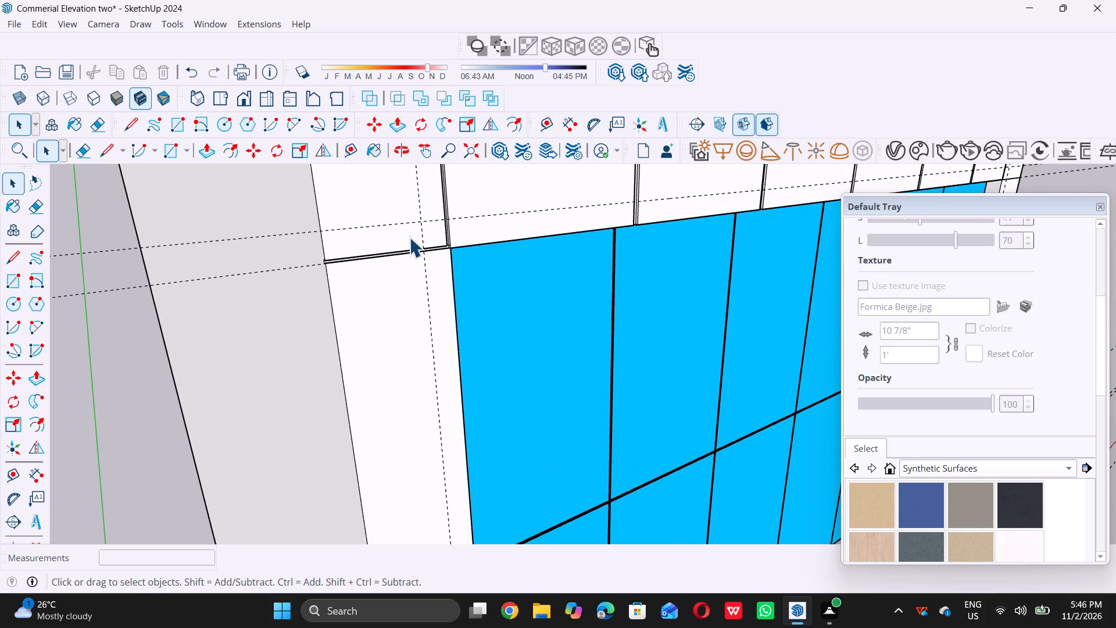
key("l")
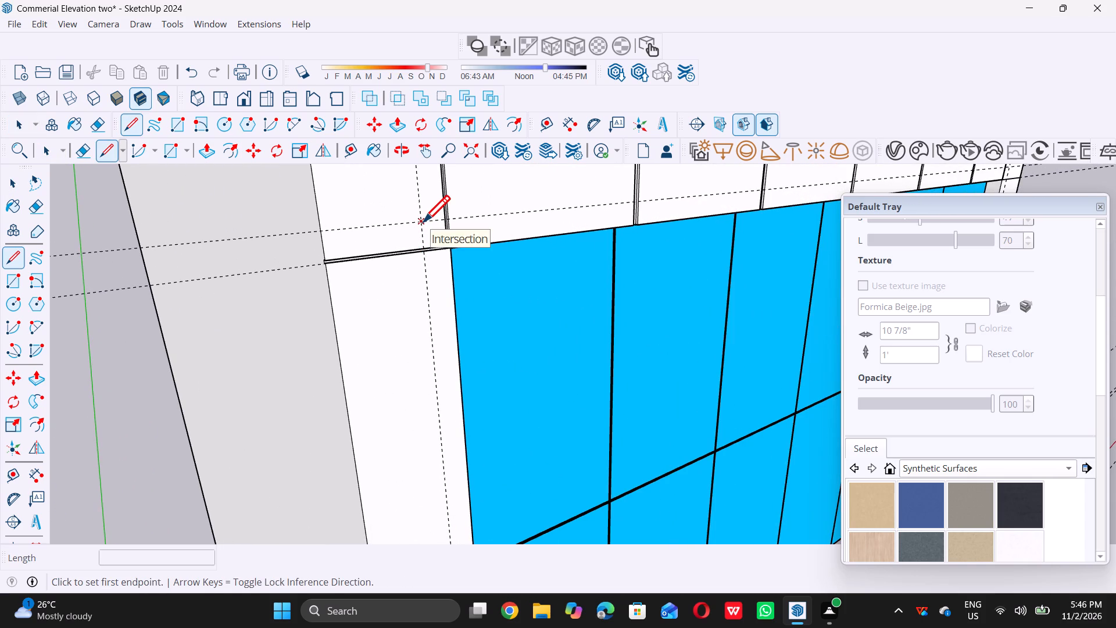
left_click(423, 221)
scroll(423, 221, "down", 18)
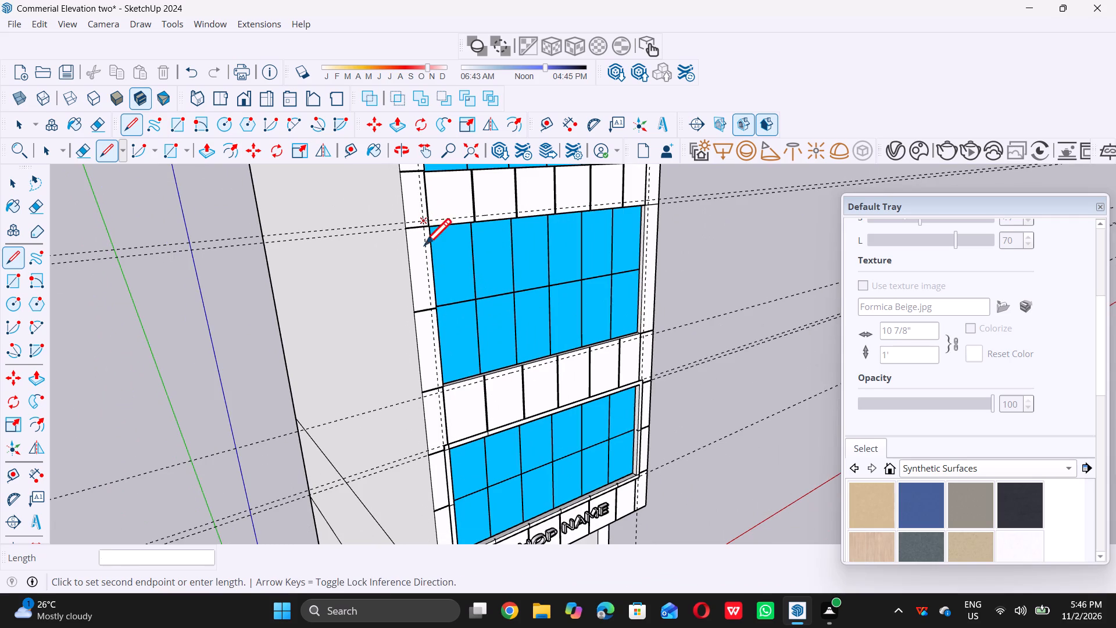
scroll(450, 406, "up", 13)
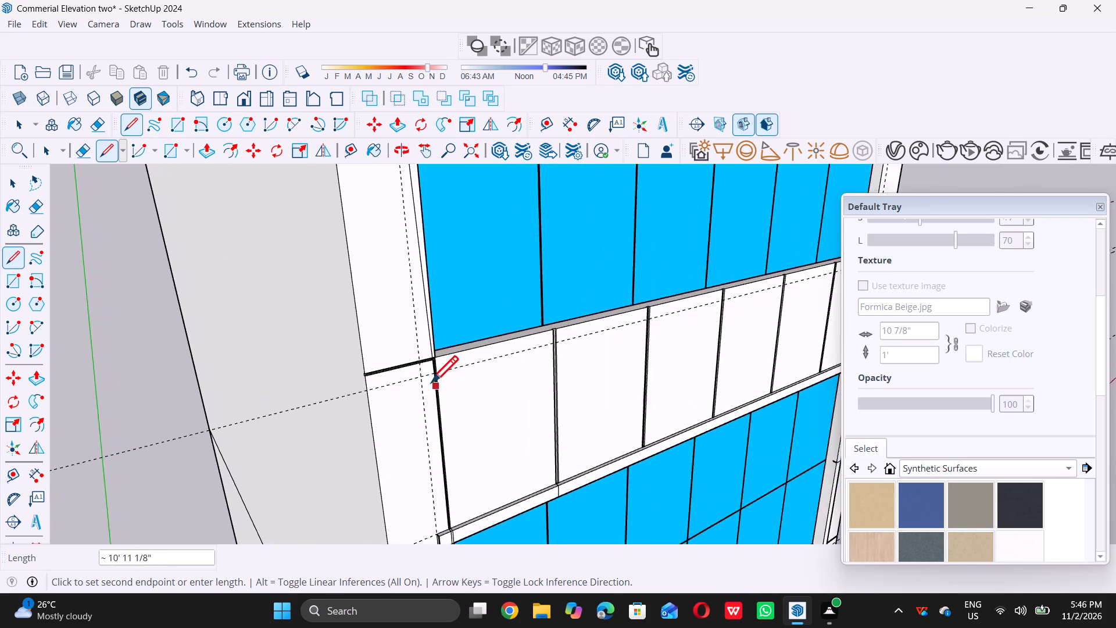
scroll(431, 381, "up", 3)
double_click(412, 373)
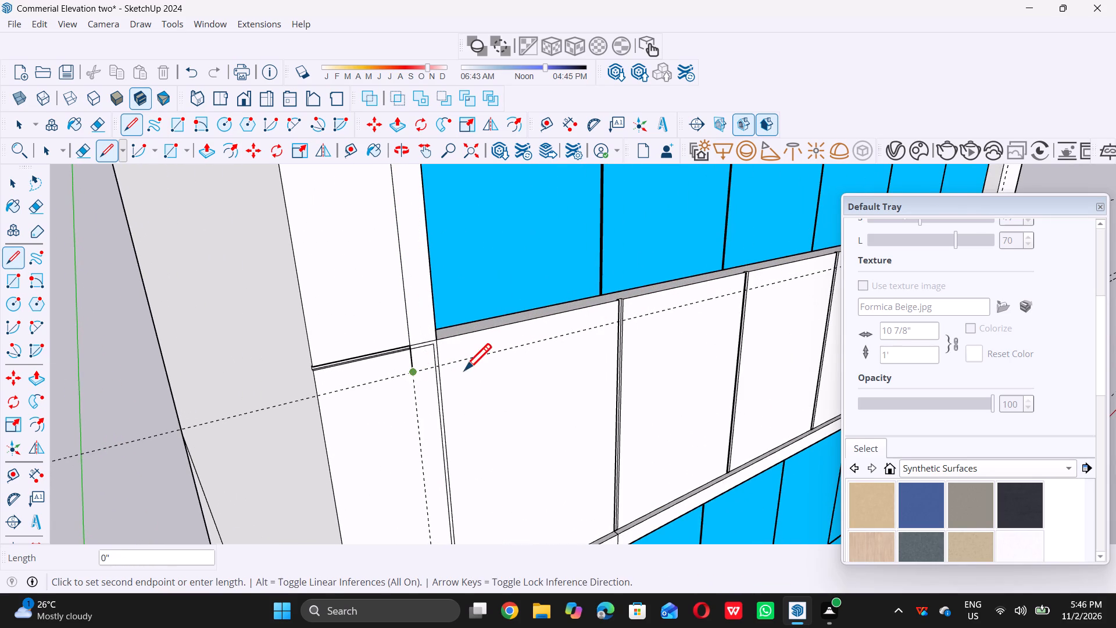
Draw a 17' 10" line along the lower guide from that line's bottom end to the right vertical guide.
scroll(475, 358, "down", 17)
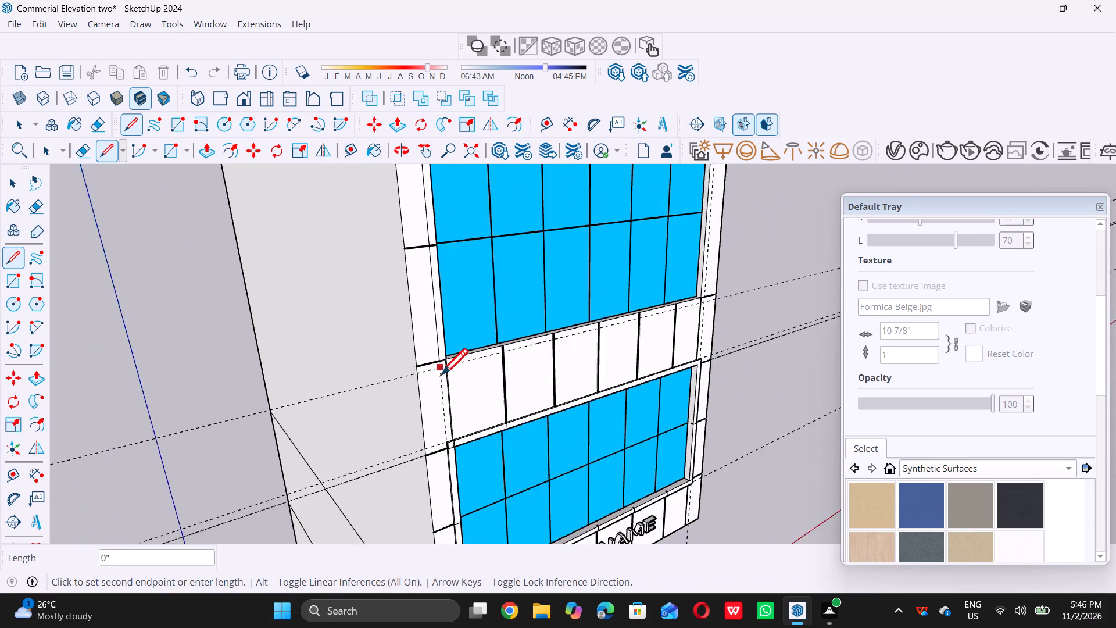
scroll(441, 374, "down", 5)
scroll(629, 327, "up", 5)
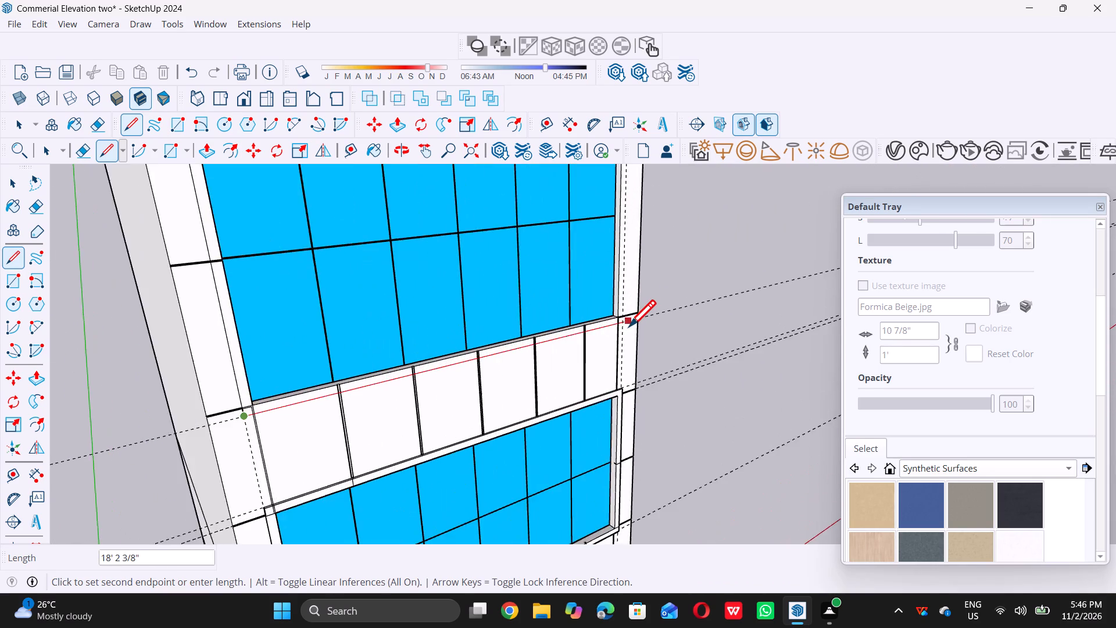
scroll(629, 326, "up", 4)
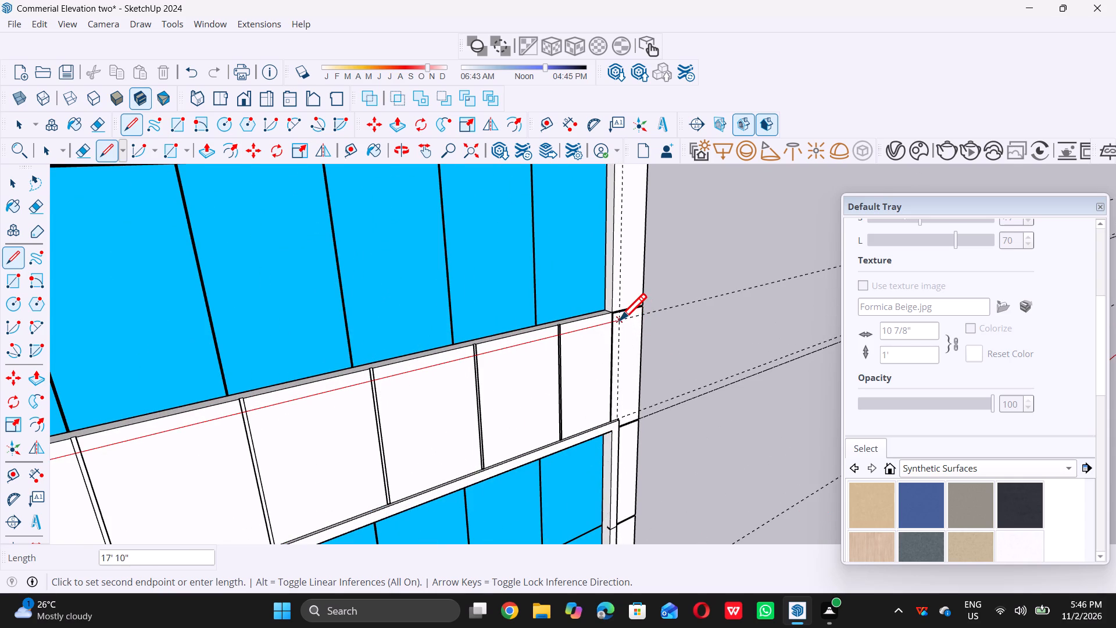
left_click(618, 319)
Draw a 10' 8" line up the right vertical guide from the bottom line's end to the guide above the second glazing.
scroll(617, 322, "down", 16)
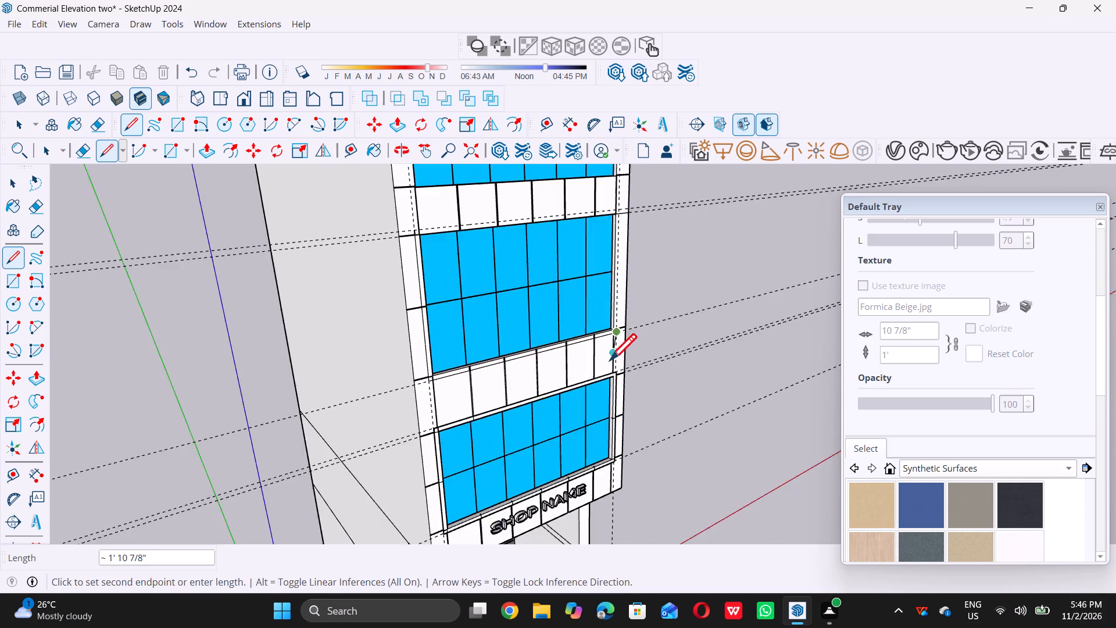
scroll(610, 360, "down", 2)
scroll(623, 256, "up", 11)
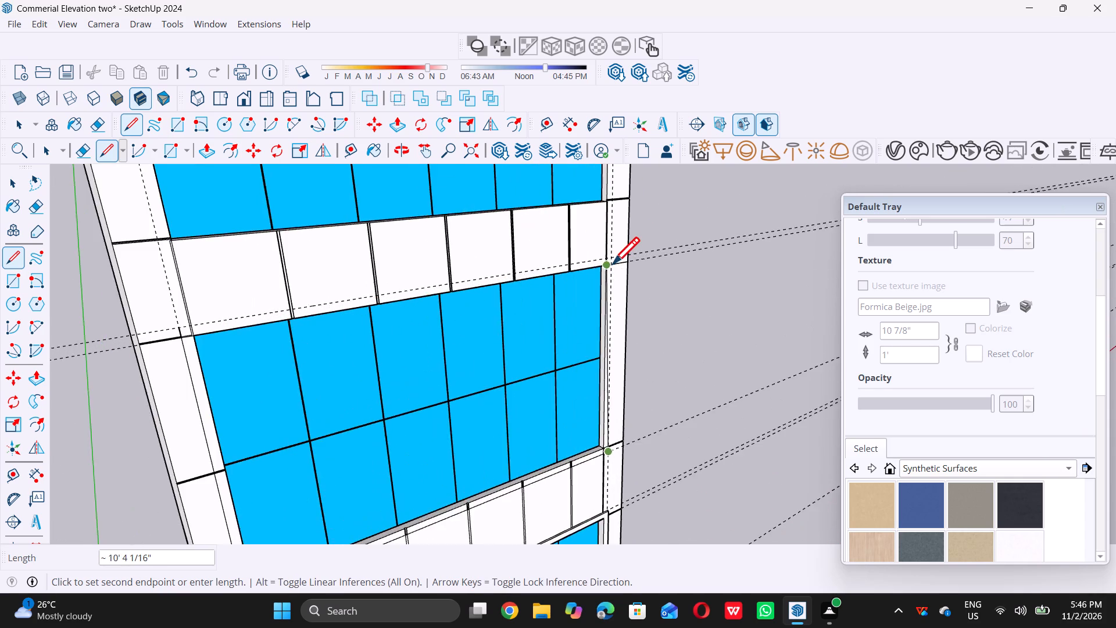
scroll(613, 263, "up", 6)
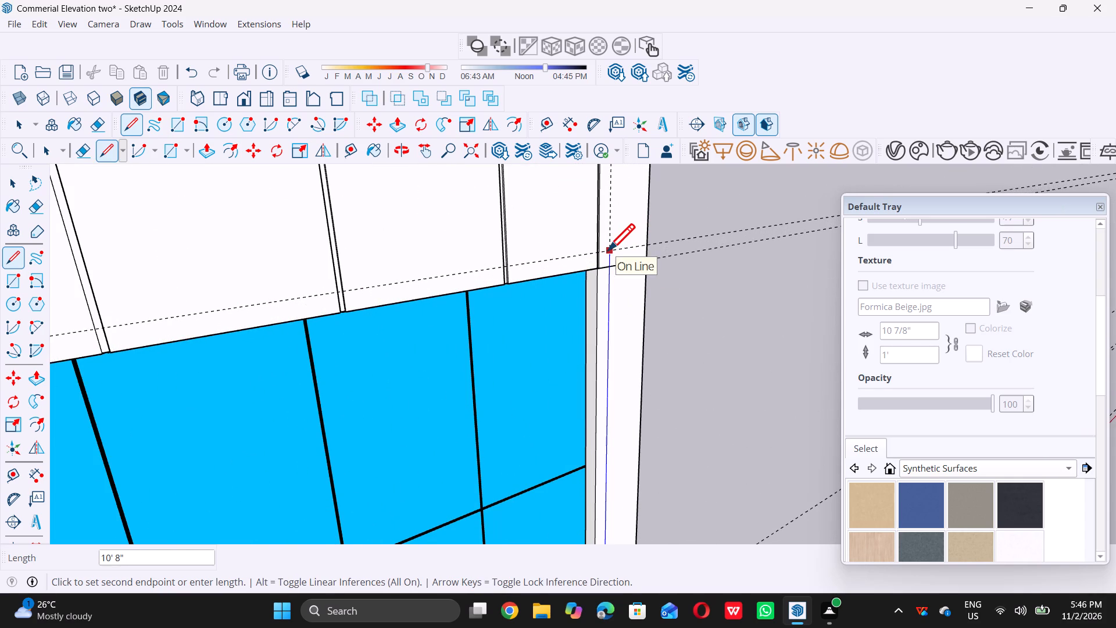
double_click(608, 250)
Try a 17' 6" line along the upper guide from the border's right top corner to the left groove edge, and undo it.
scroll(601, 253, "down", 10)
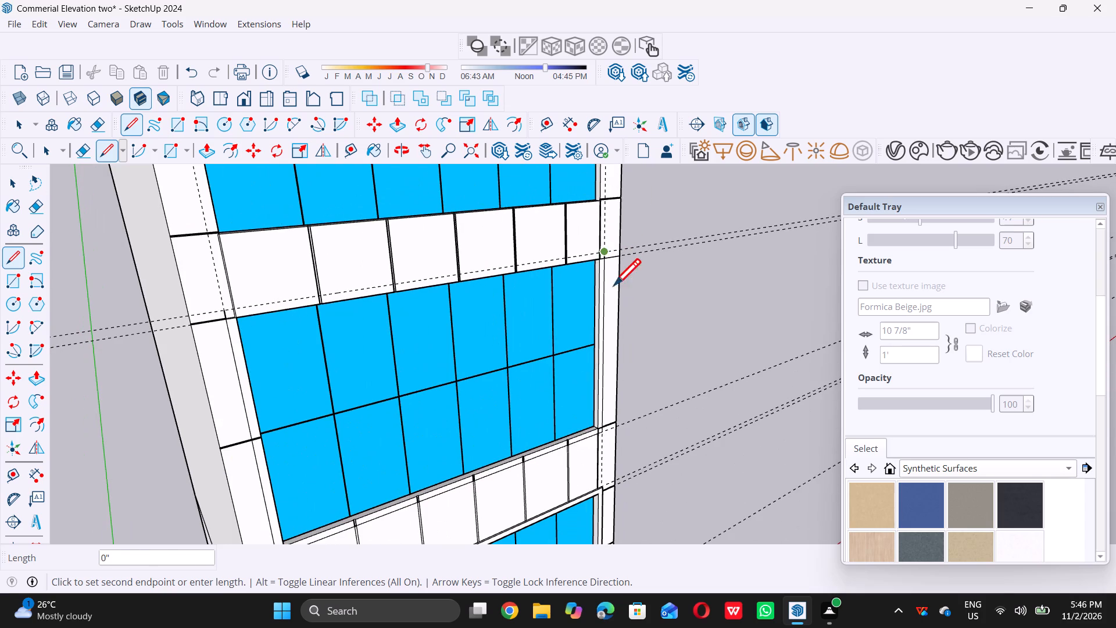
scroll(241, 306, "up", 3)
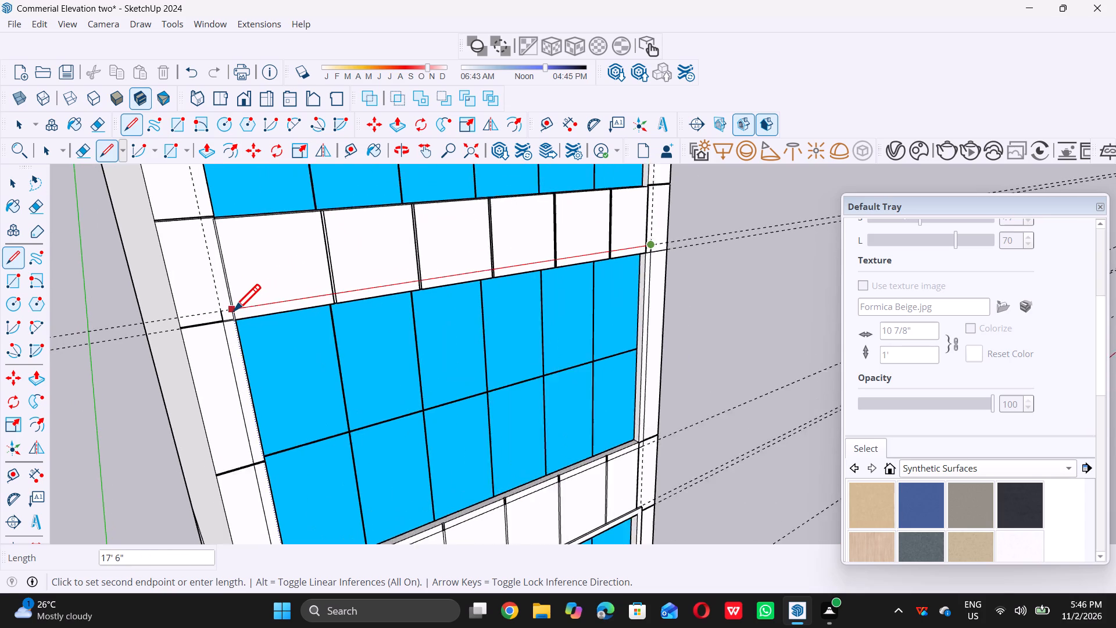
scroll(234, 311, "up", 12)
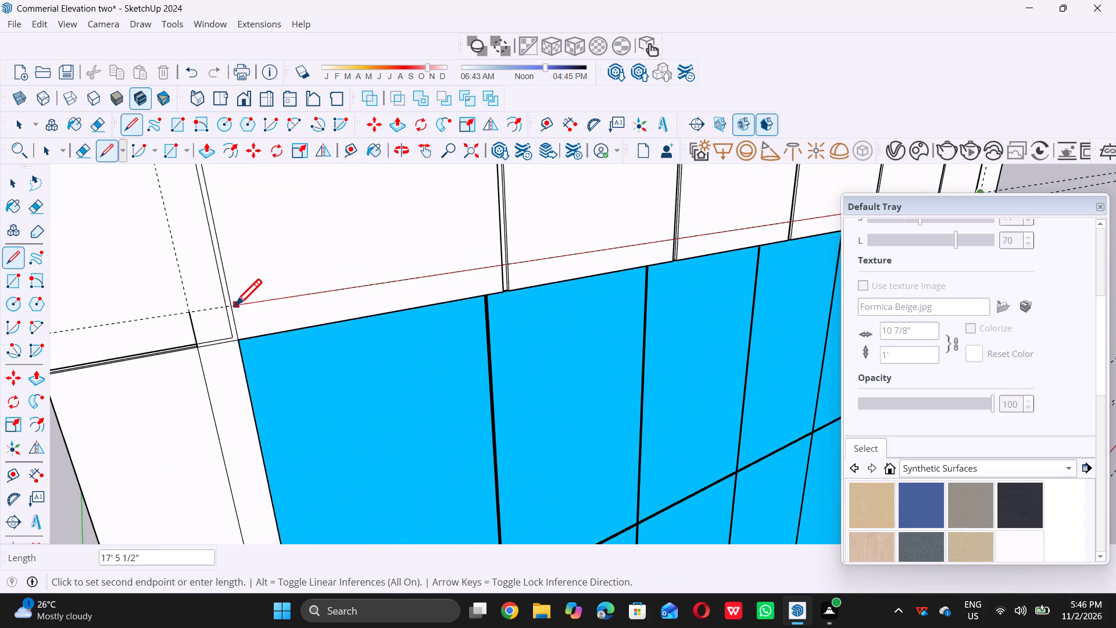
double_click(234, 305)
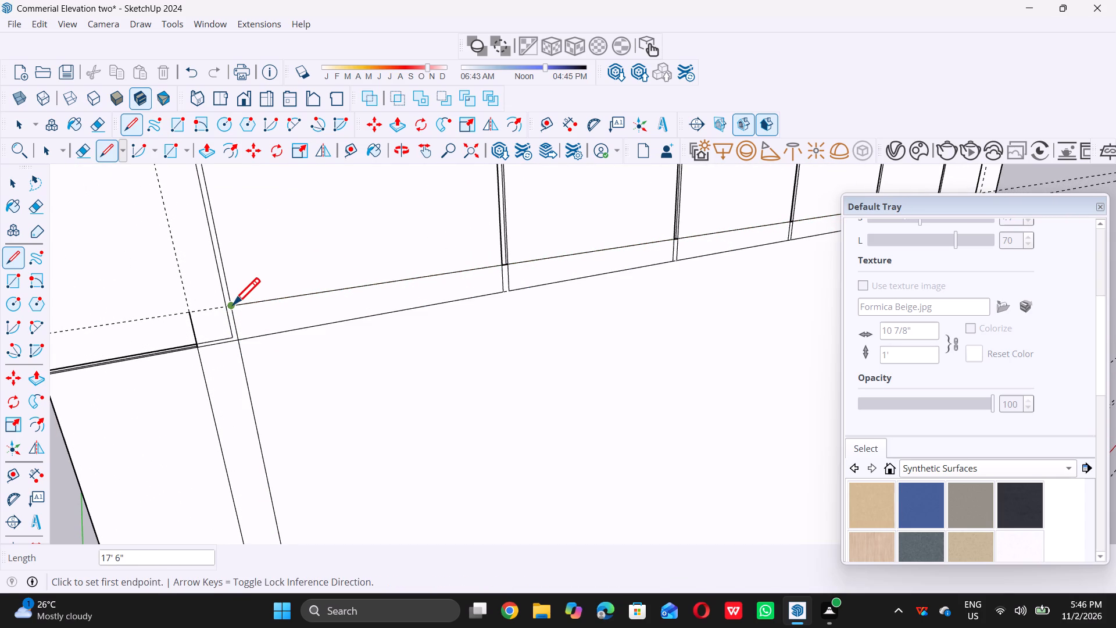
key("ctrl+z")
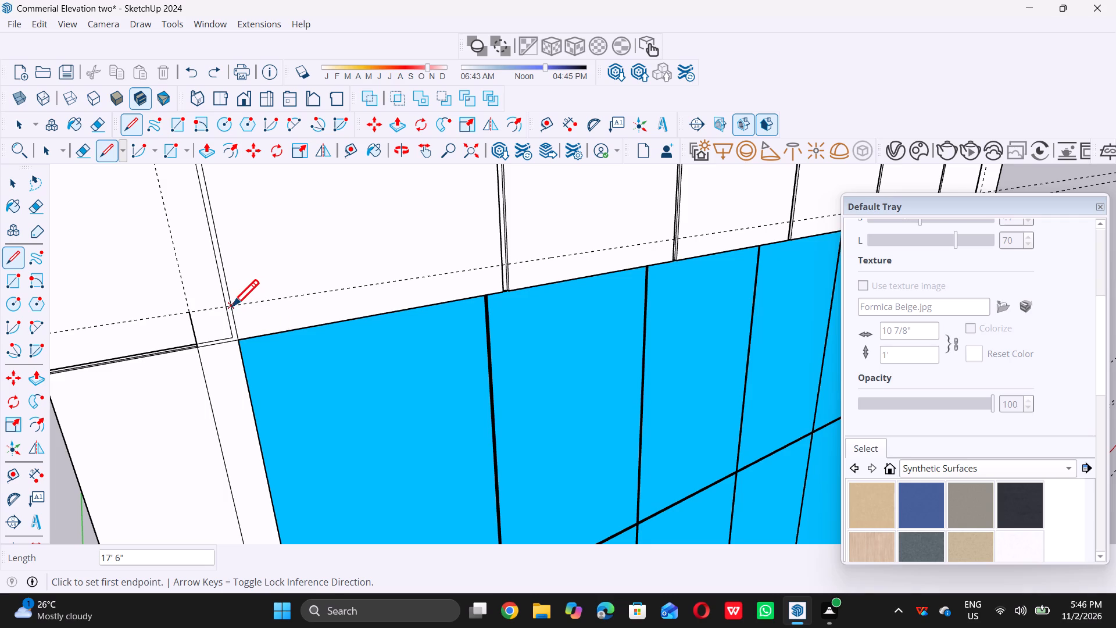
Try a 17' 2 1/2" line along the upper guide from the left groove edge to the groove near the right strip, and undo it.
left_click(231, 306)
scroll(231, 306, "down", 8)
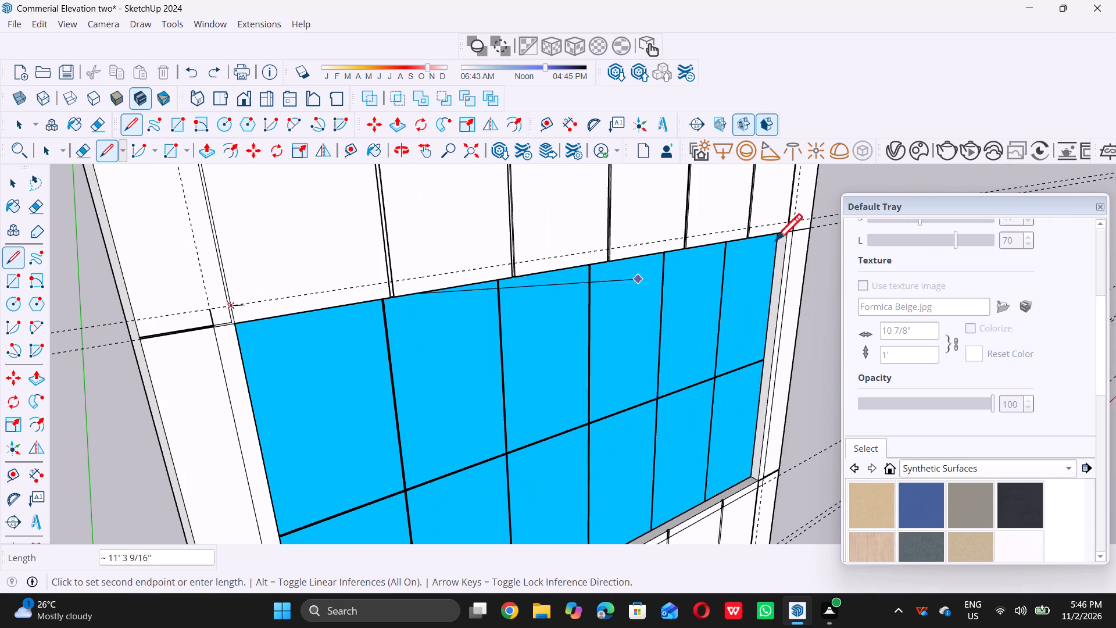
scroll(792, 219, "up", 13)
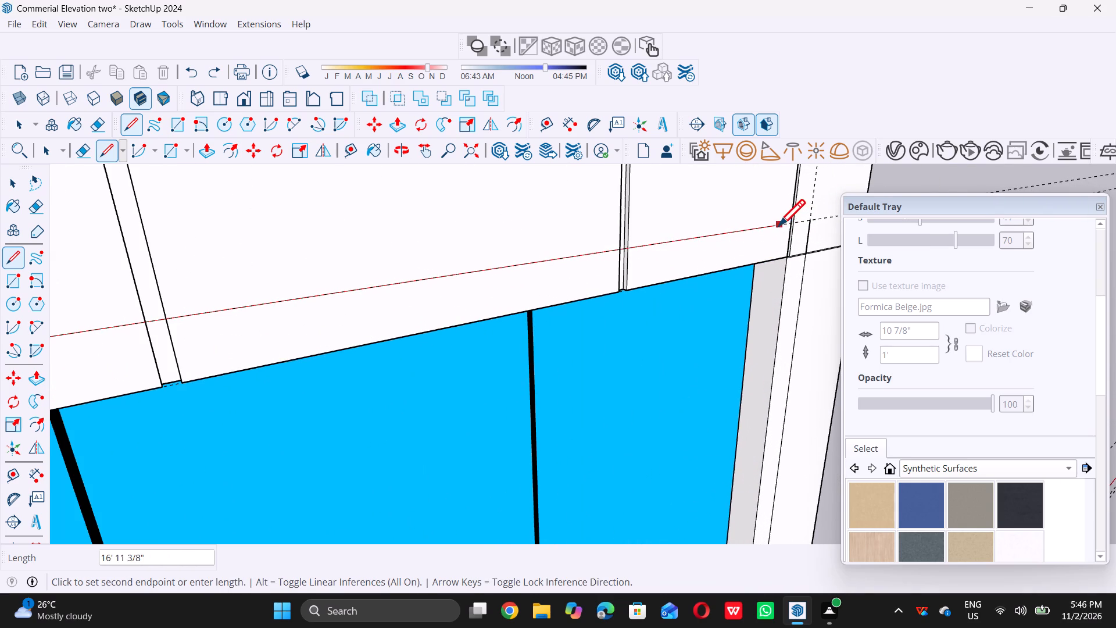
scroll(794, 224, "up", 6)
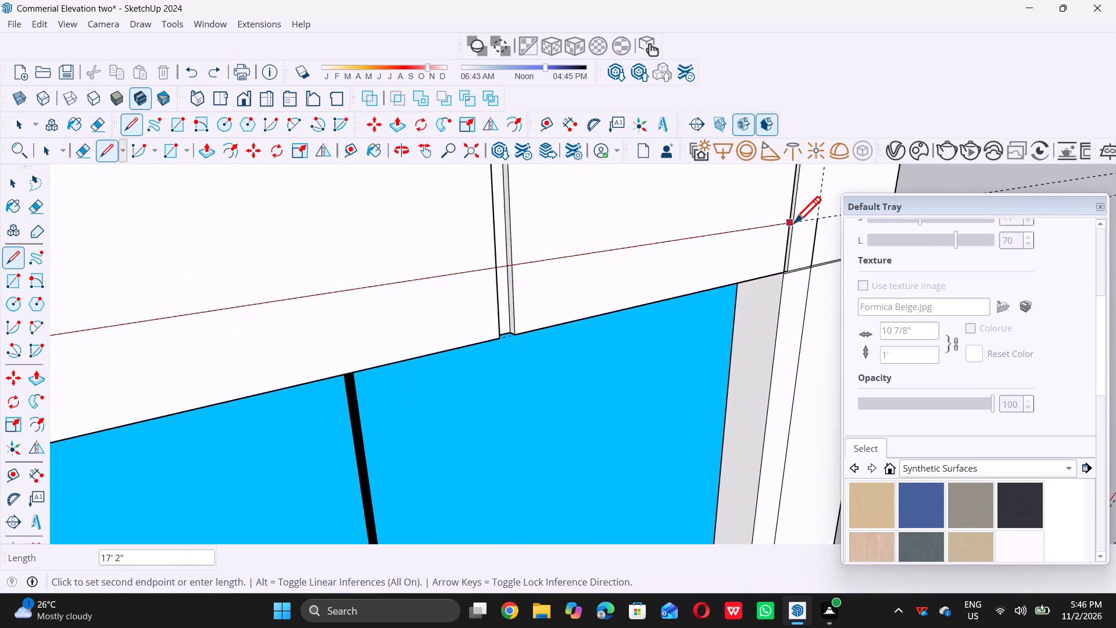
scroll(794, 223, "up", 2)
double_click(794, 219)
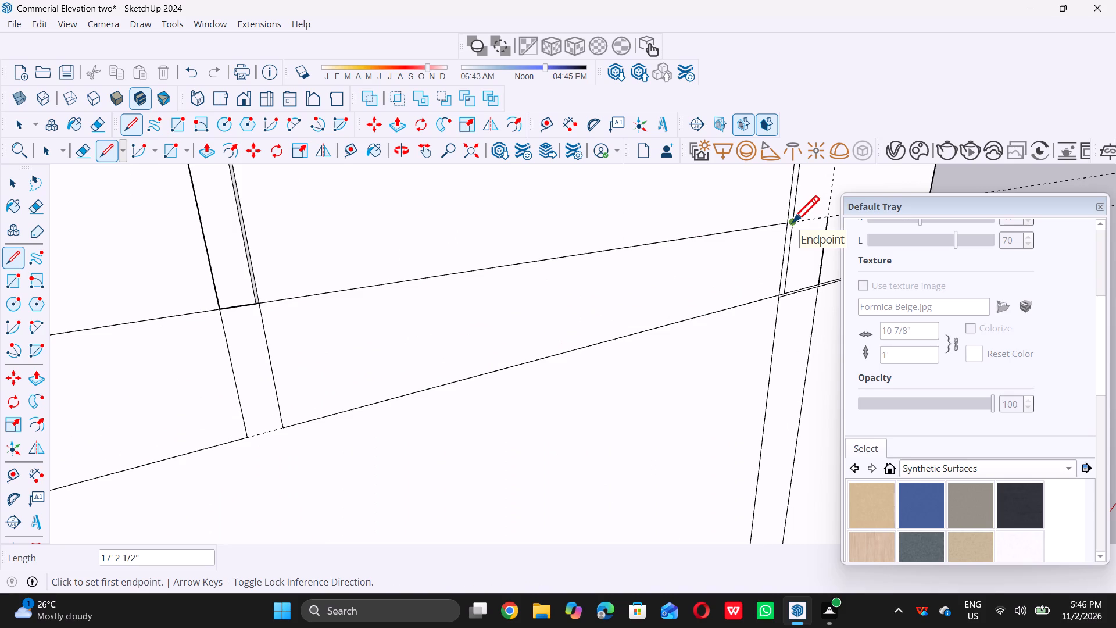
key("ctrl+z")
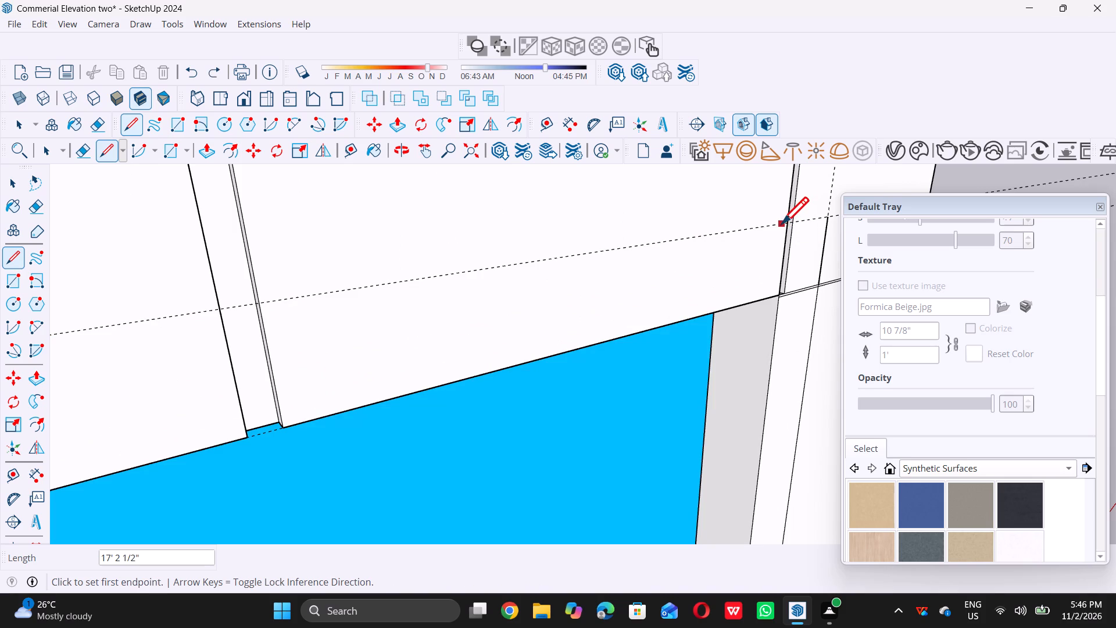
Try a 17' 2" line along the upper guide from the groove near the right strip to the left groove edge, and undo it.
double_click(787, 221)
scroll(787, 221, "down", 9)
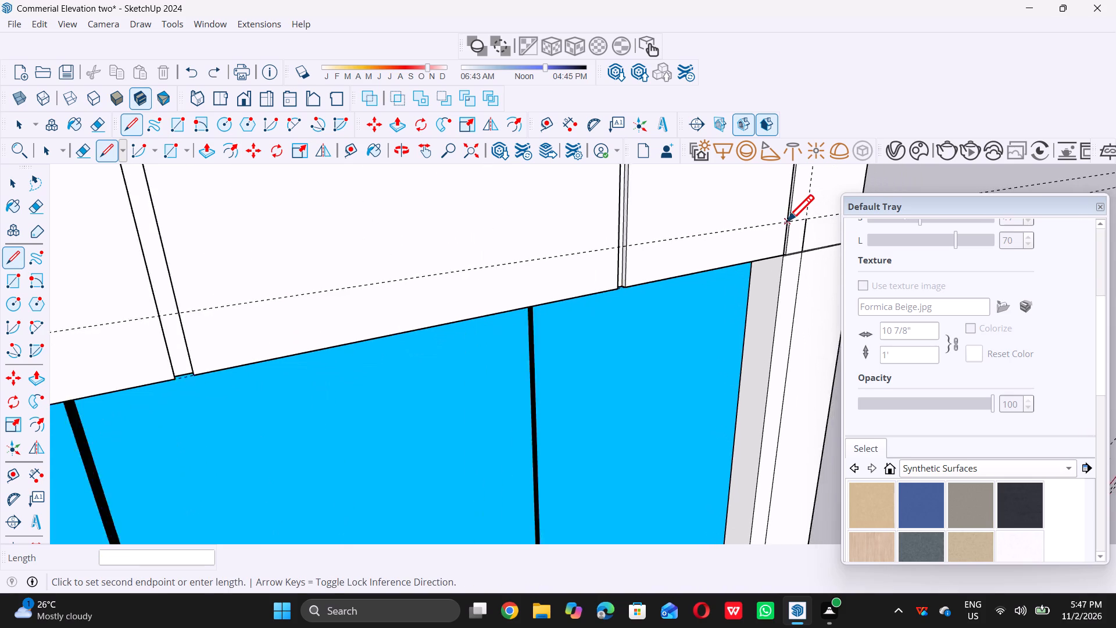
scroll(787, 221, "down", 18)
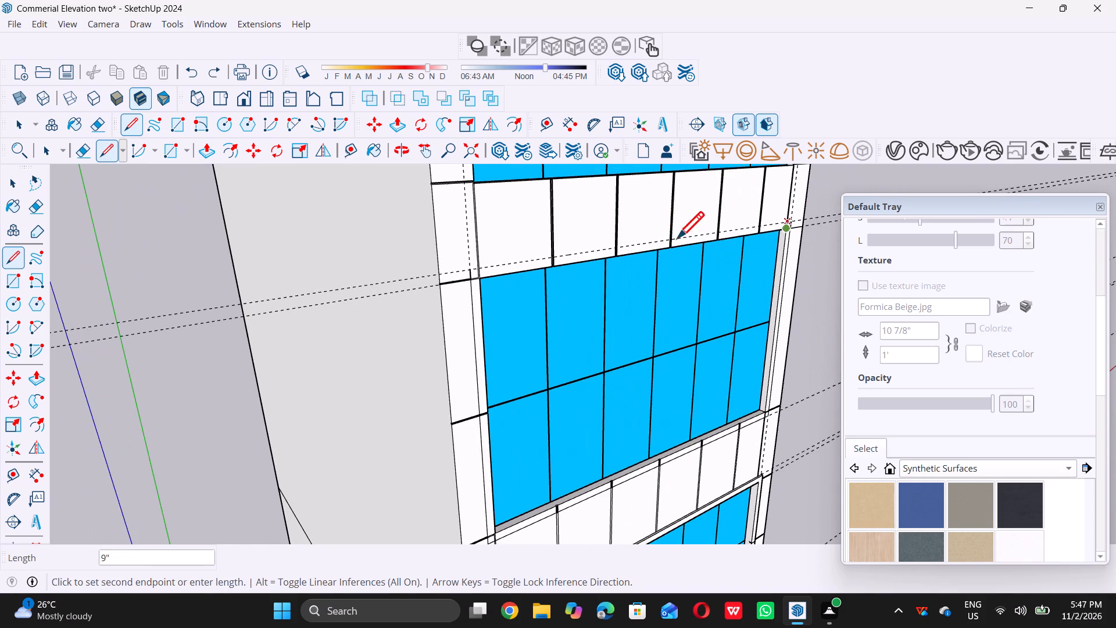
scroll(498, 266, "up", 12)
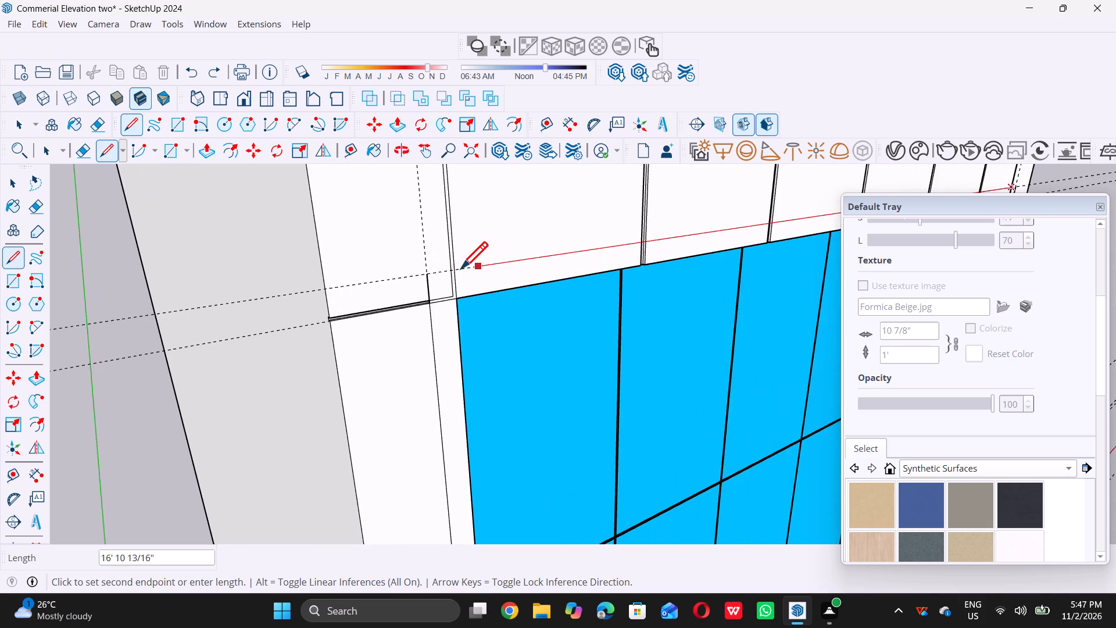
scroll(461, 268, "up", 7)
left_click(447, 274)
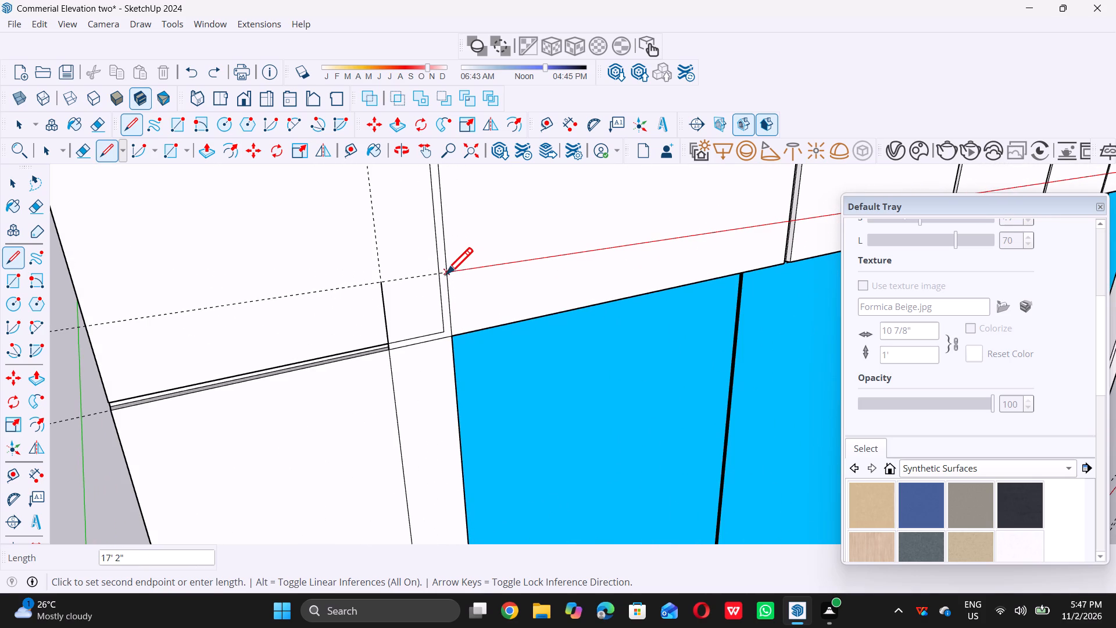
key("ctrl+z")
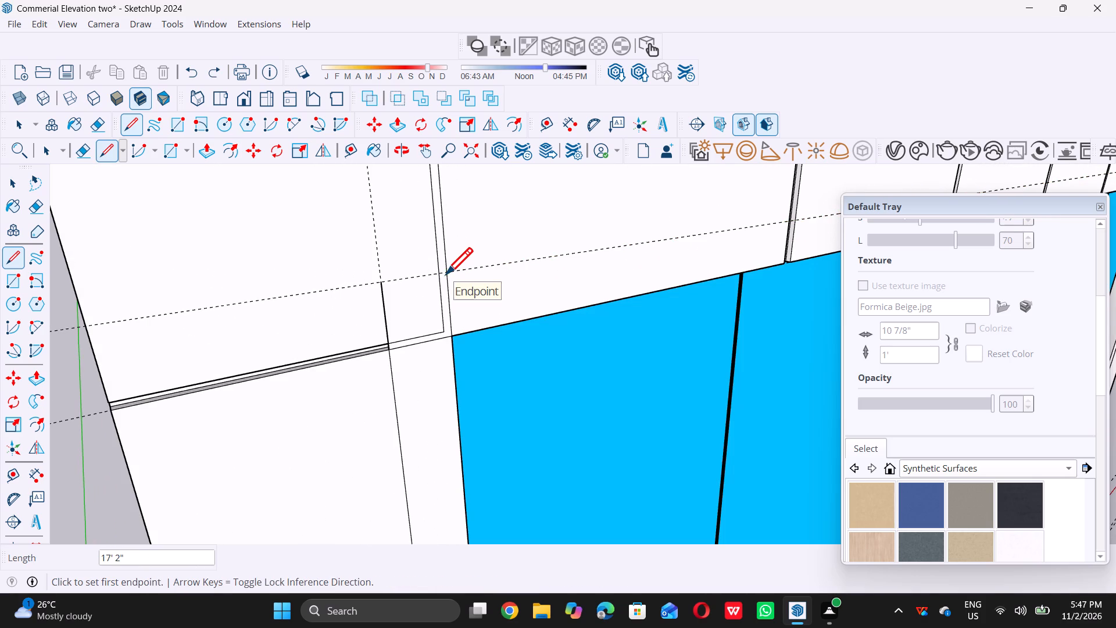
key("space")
Erase the two stray inner groove lines that meet beside the second glazing's upper left corner.
scroll(446, 274, "down", 5)
scroll(434, 297, "up", 3)
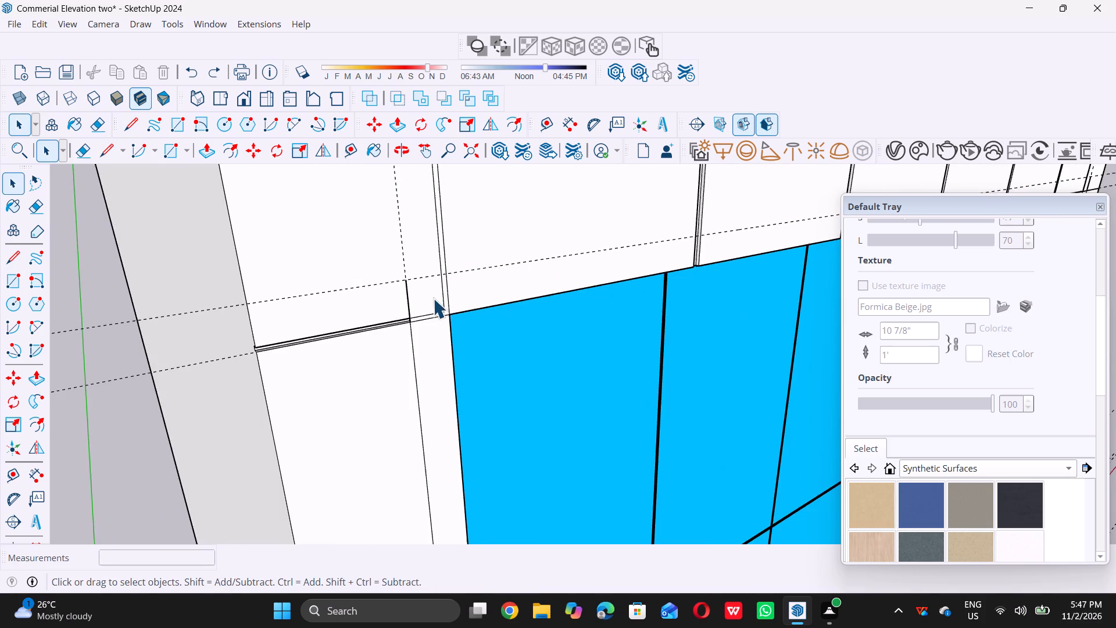
scroll(433, 298, "up", 12)
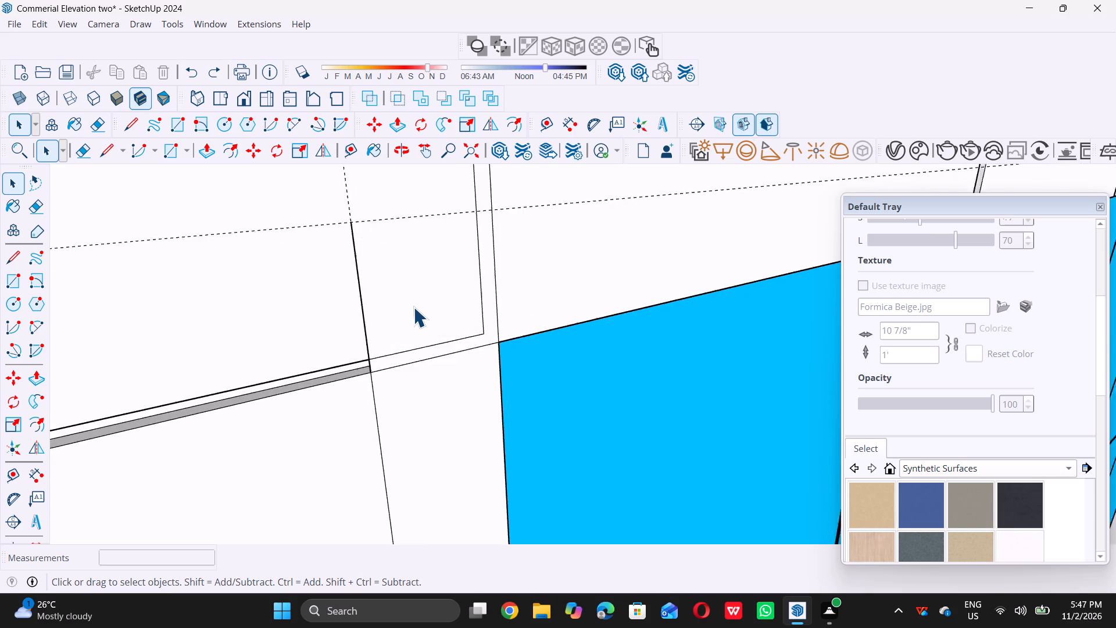
scroll(413, 307, "up", 1)
scroll(413, 306, "down", 13)
middle_click_drag(329, 401, 386, 373)
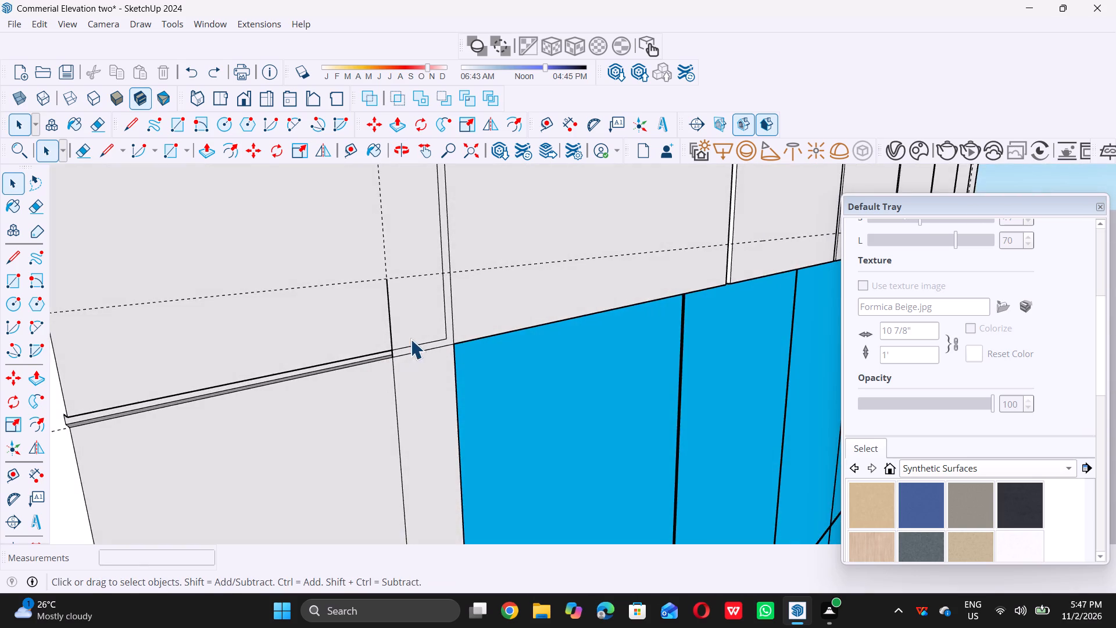
scroll(416, 334, "up", 6)
scroll(453, 305, "up", 5)
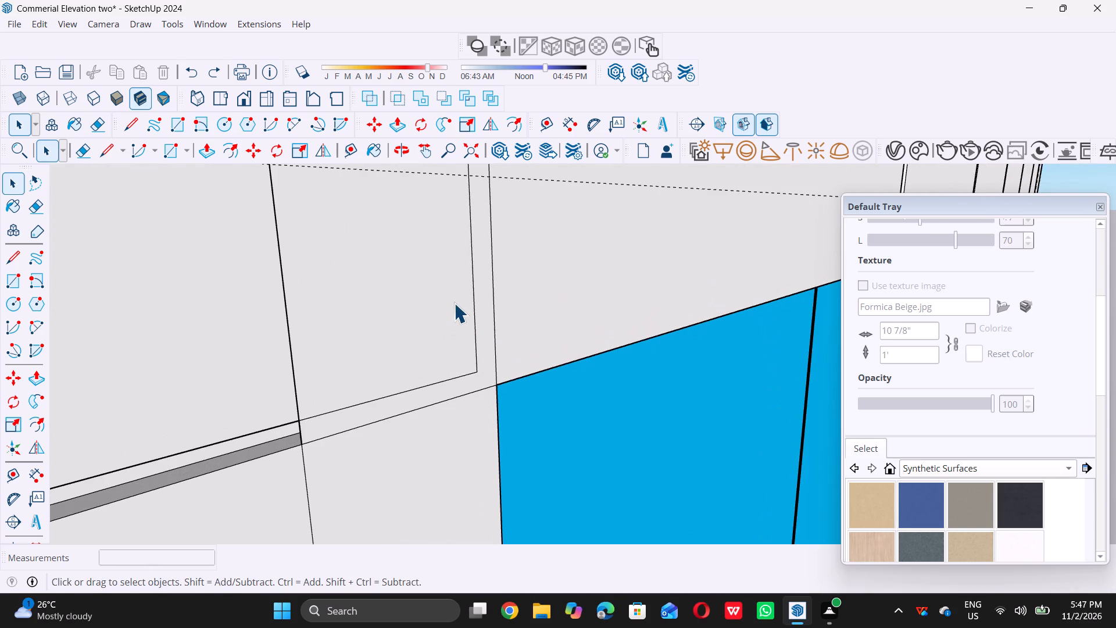
key("e")
double_click(474, 296)
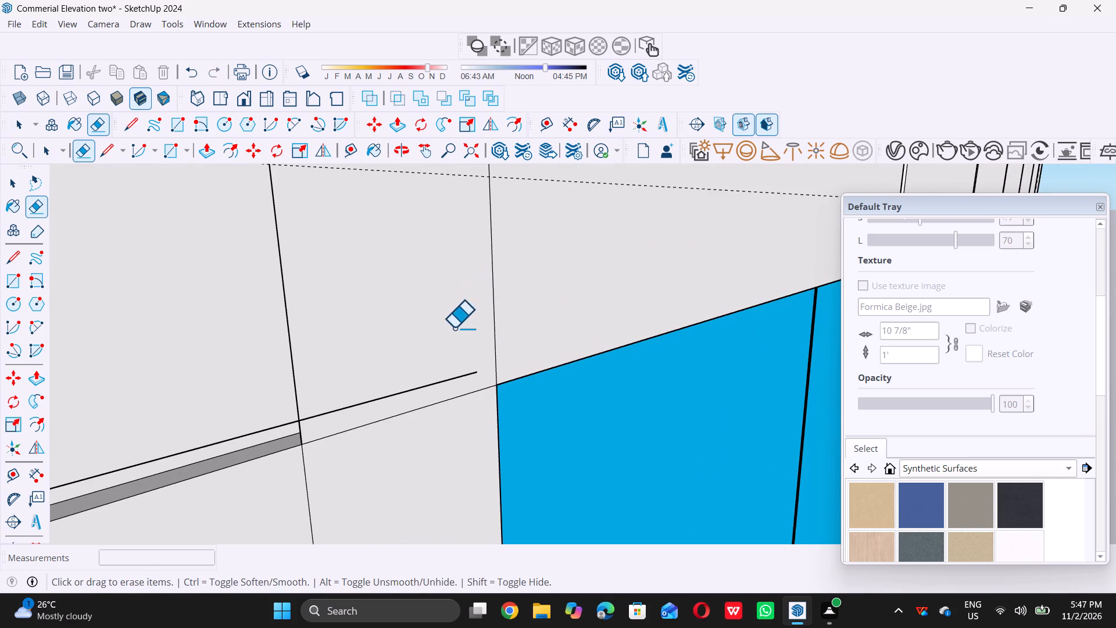
triple_click(415, 386)
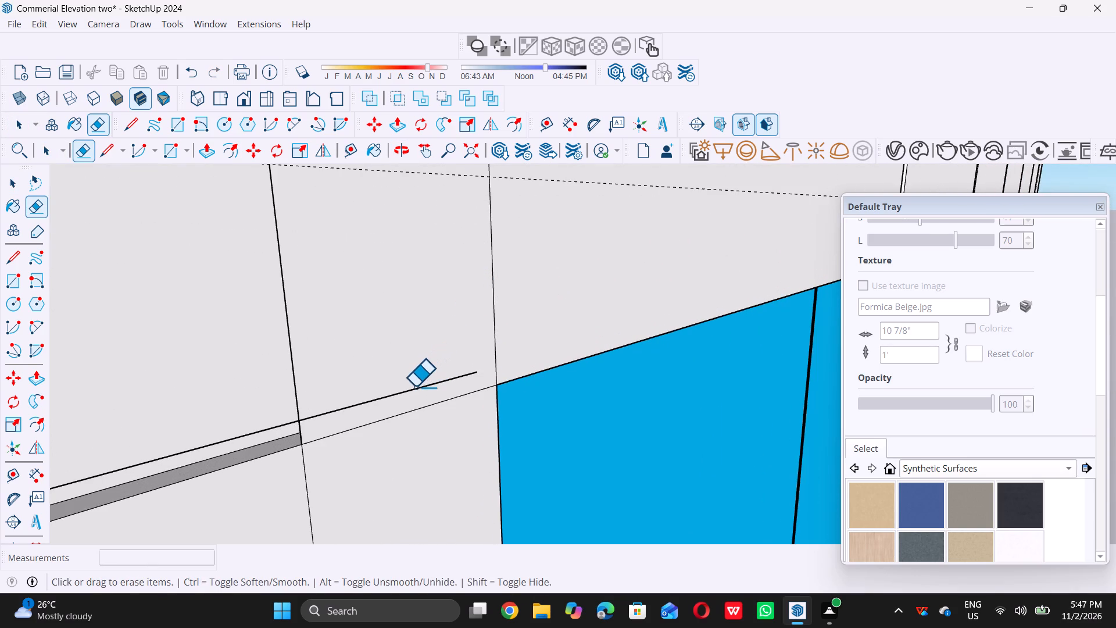
triple_click(415, 387)
scroll(303, 431, "up", 5)
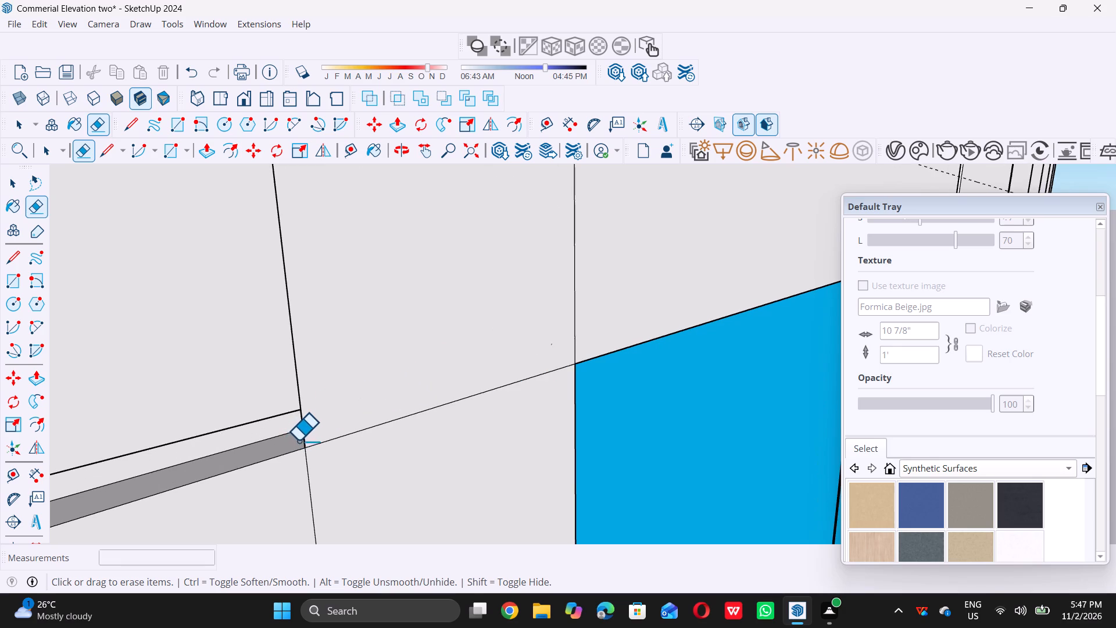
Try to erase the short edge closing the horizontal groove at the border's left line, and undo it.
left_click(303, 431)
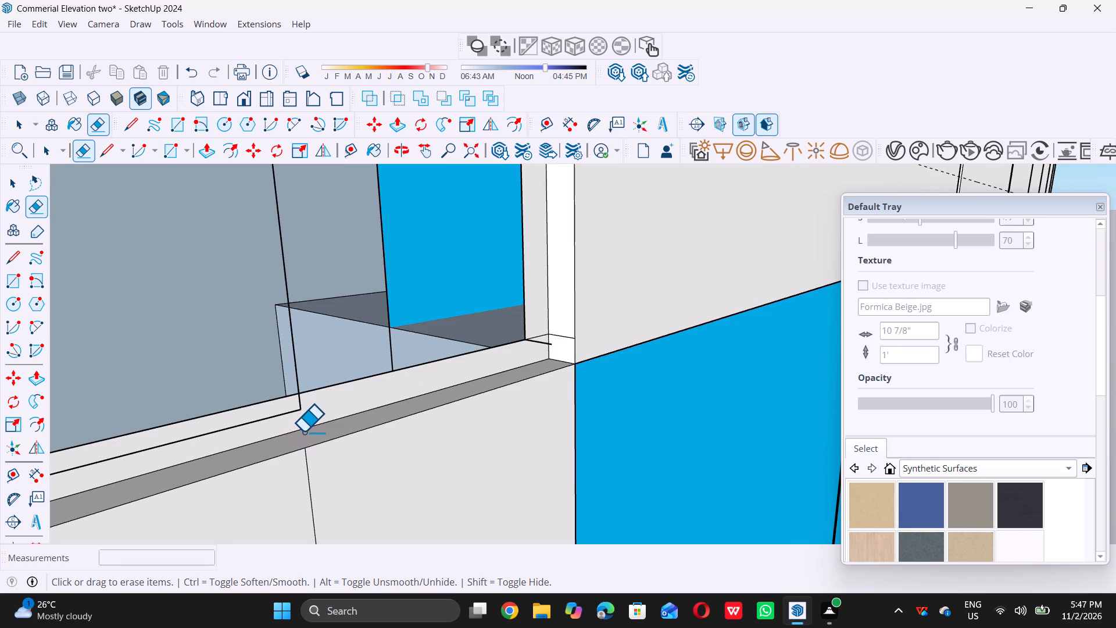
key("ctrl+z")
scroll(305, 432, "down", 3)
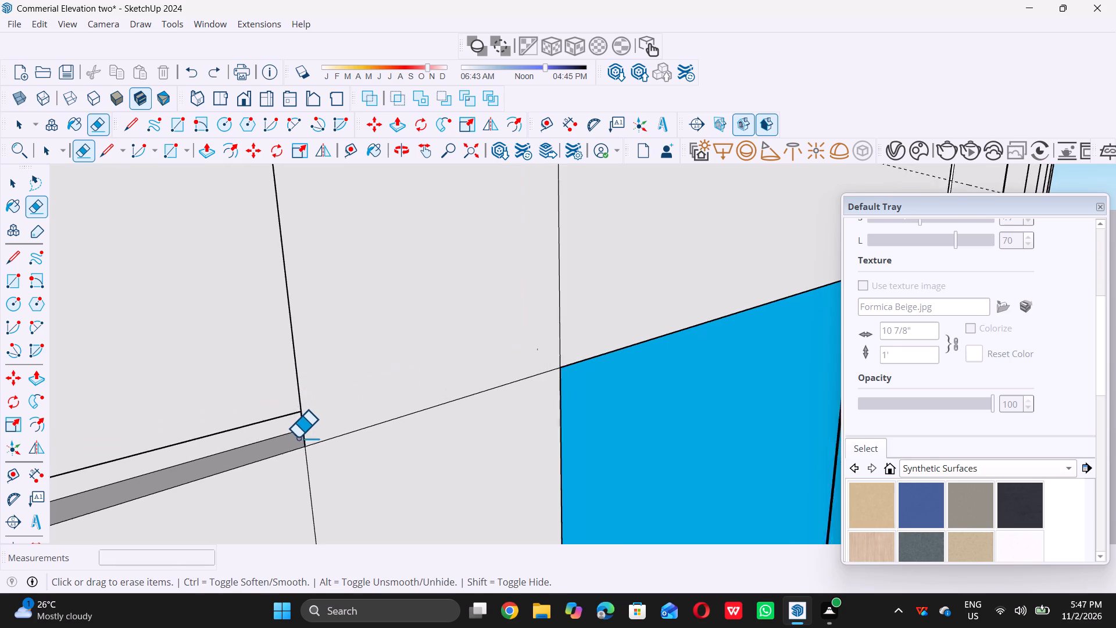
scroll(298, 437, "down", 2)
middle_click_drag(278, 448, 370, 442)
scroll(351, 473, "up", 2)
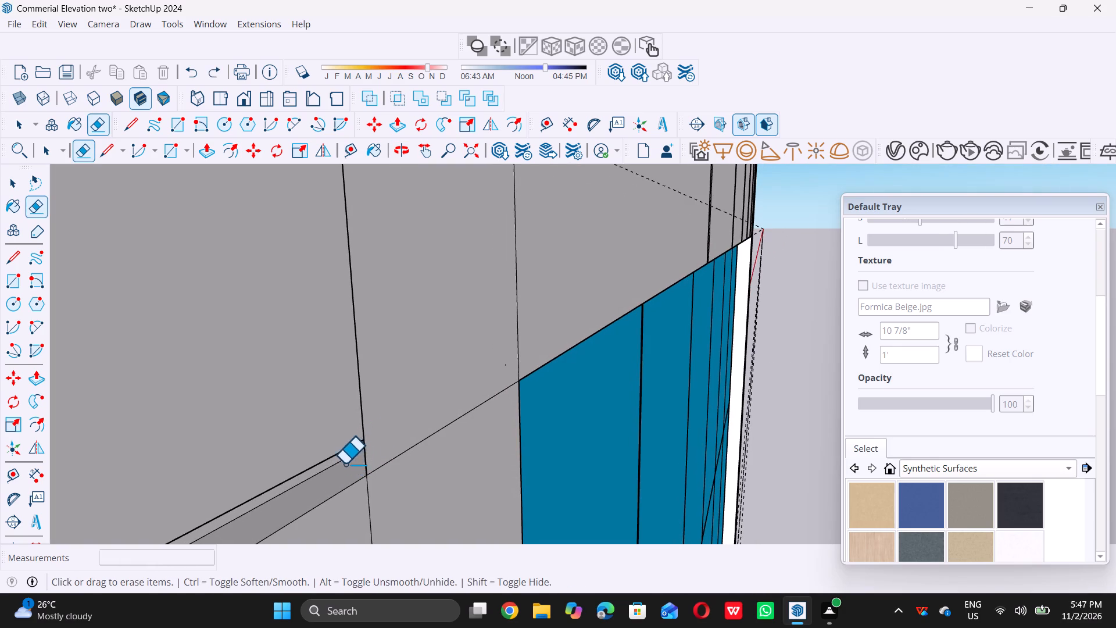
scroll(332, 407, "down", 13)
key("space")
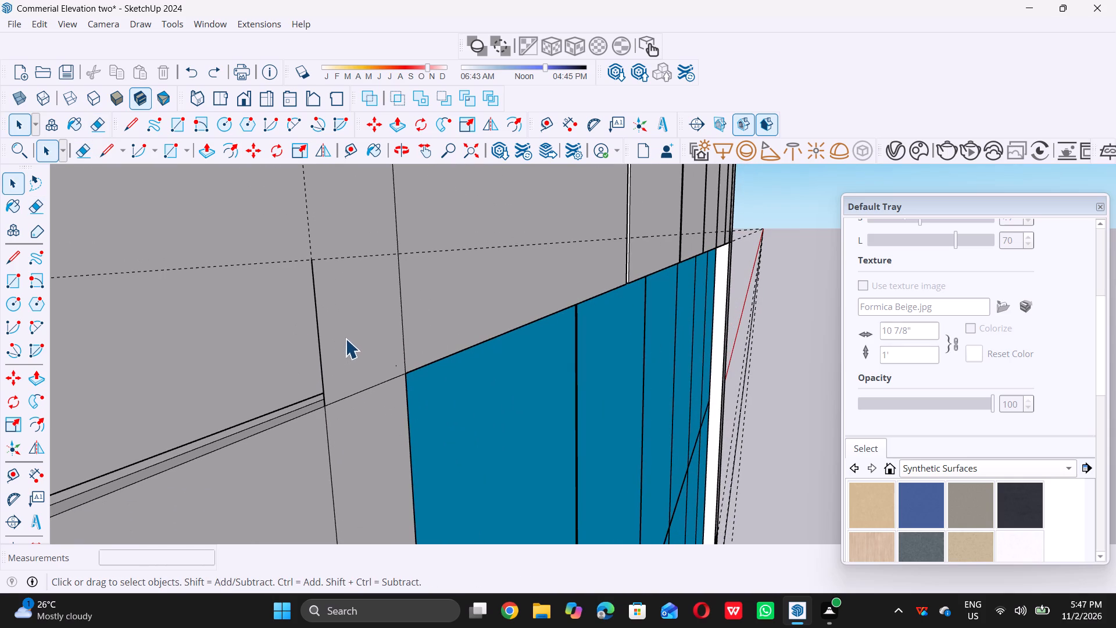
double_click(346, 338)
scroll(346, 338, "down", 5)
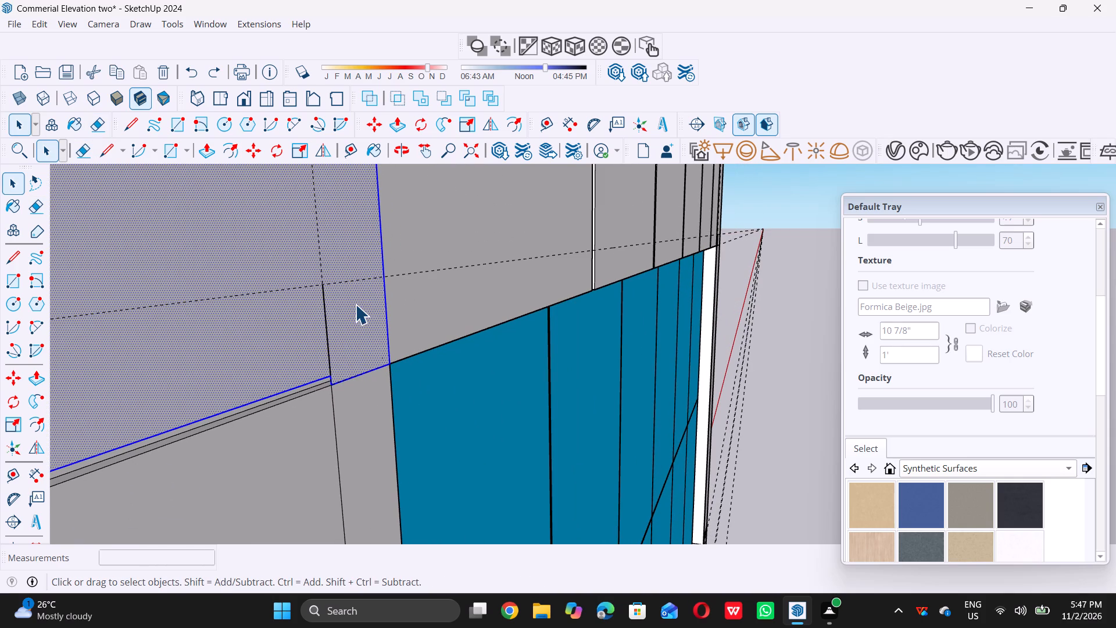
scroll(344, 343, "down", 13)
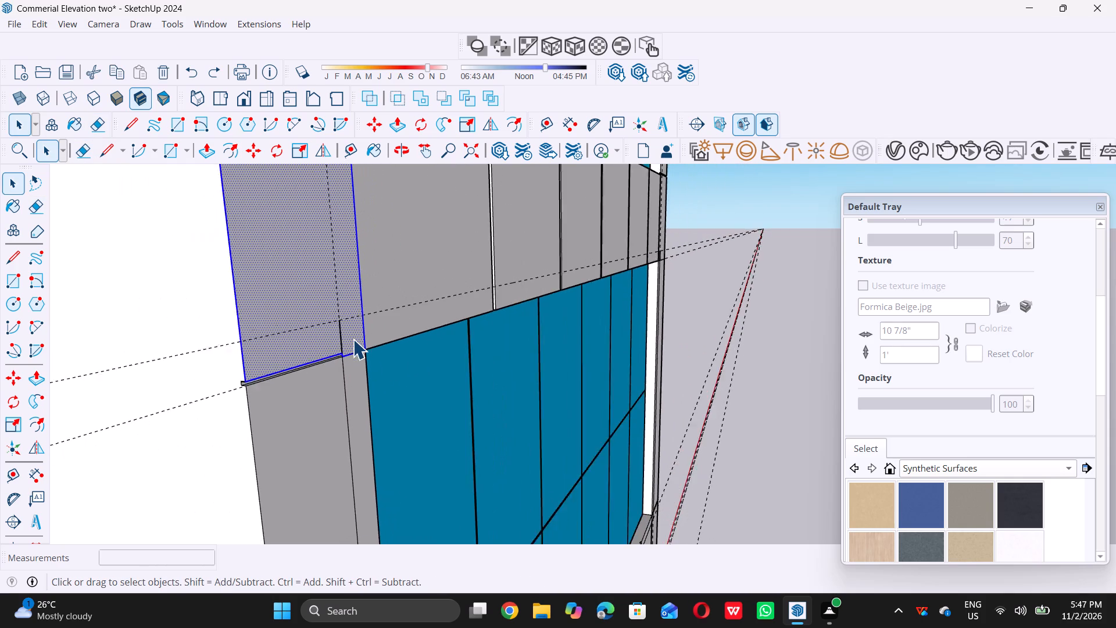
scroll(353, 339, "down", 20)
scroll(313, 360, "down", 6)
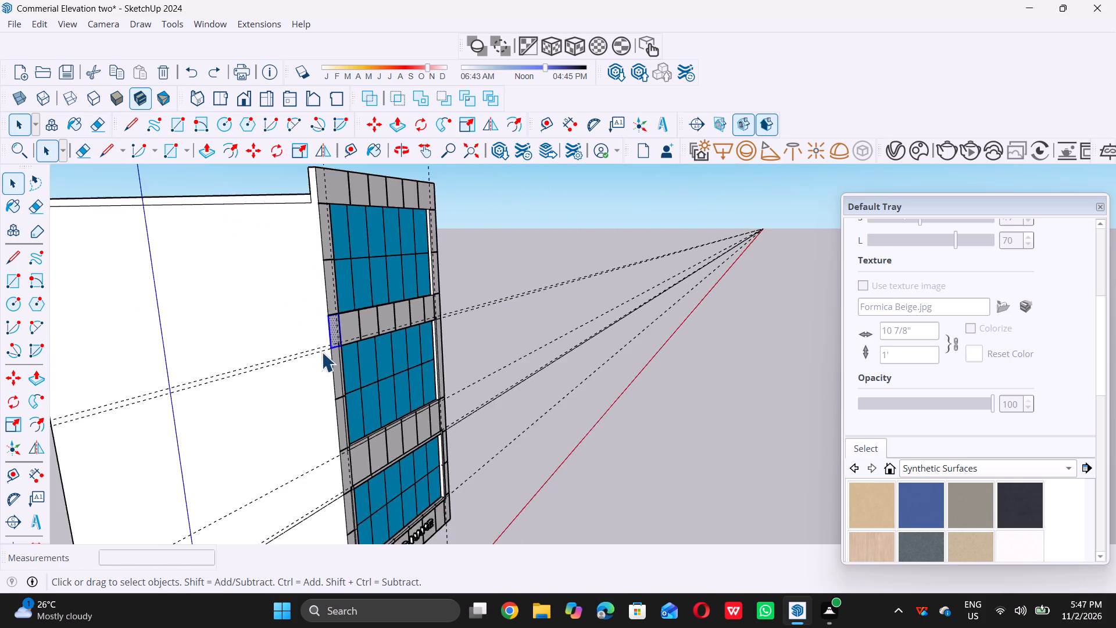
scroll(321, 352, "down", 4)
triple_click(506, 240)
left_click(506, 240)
Draw a 4" by 4" rectangle from the left border line's top end to the second glazing's upper left corner.
scroll(335, 355, "up", 11)
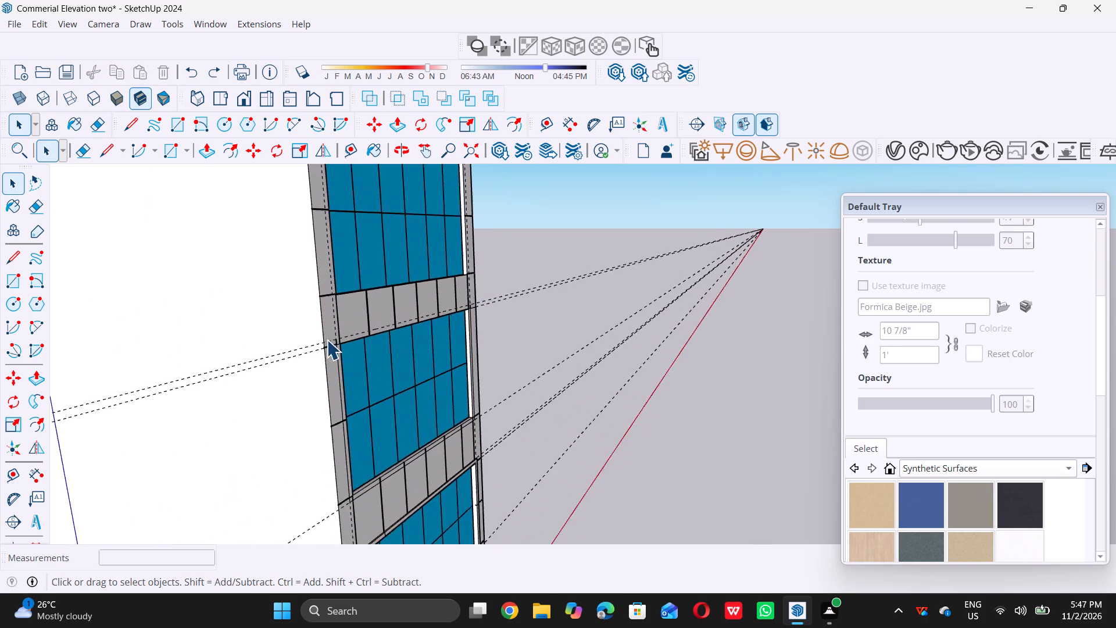
scroll(327, 340, "up", 15)
scroll(377, 333, "up", 7)
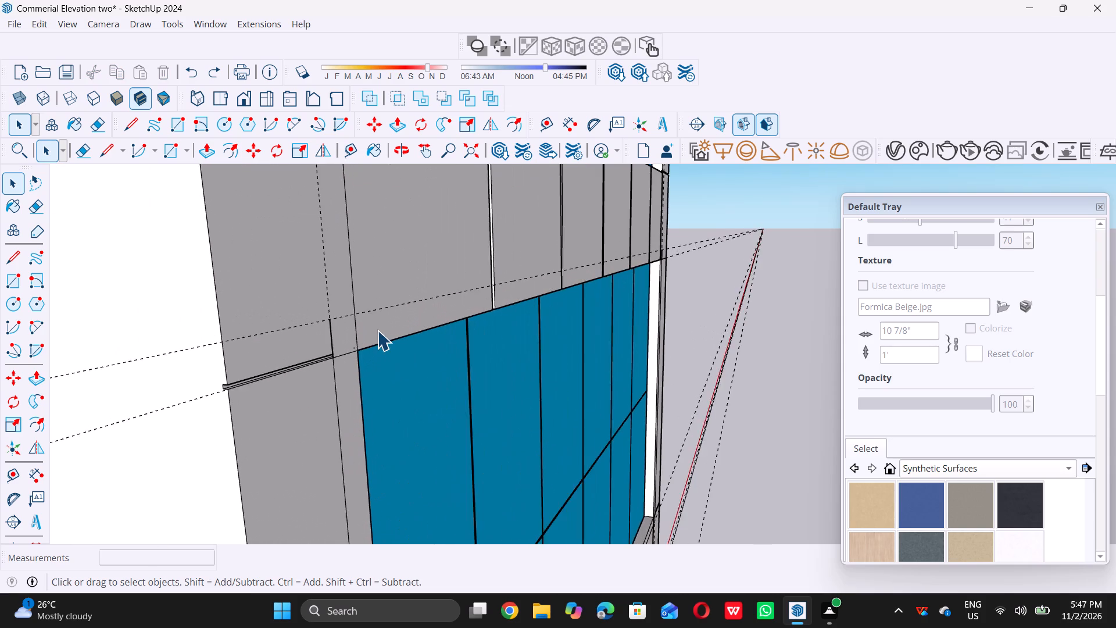
scroll(377, 330, "up", 12)
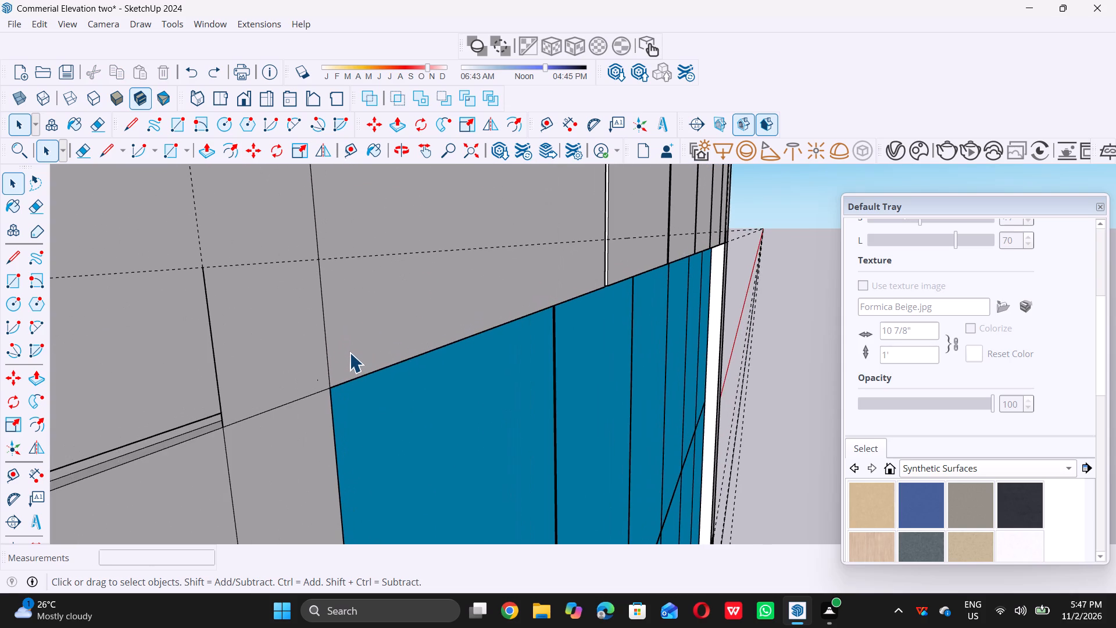
key("r")
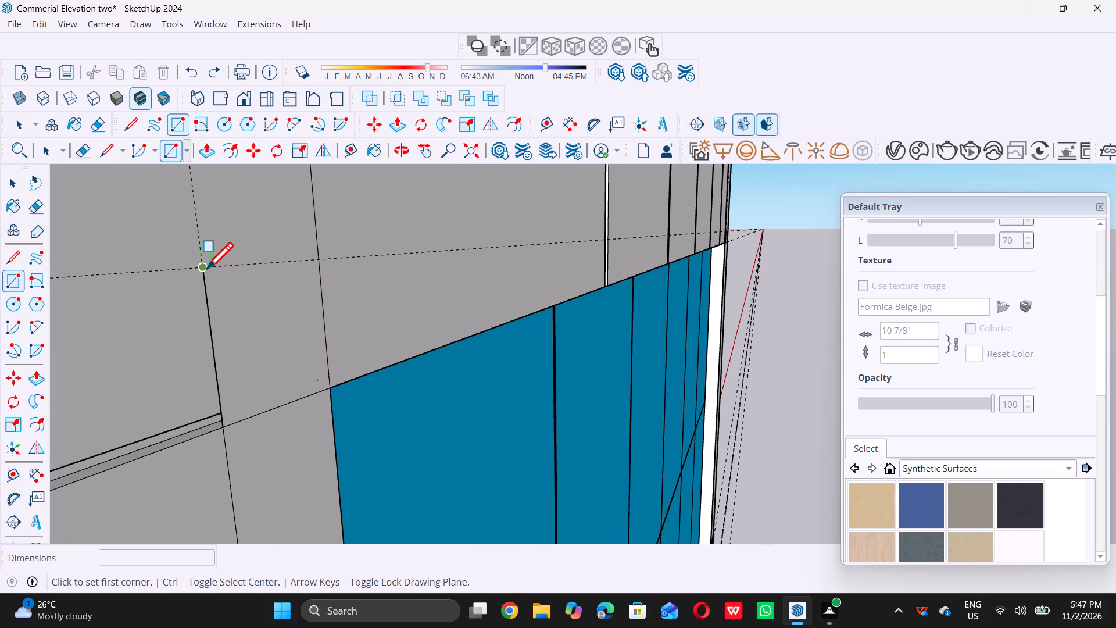
triple_click(205, 269)
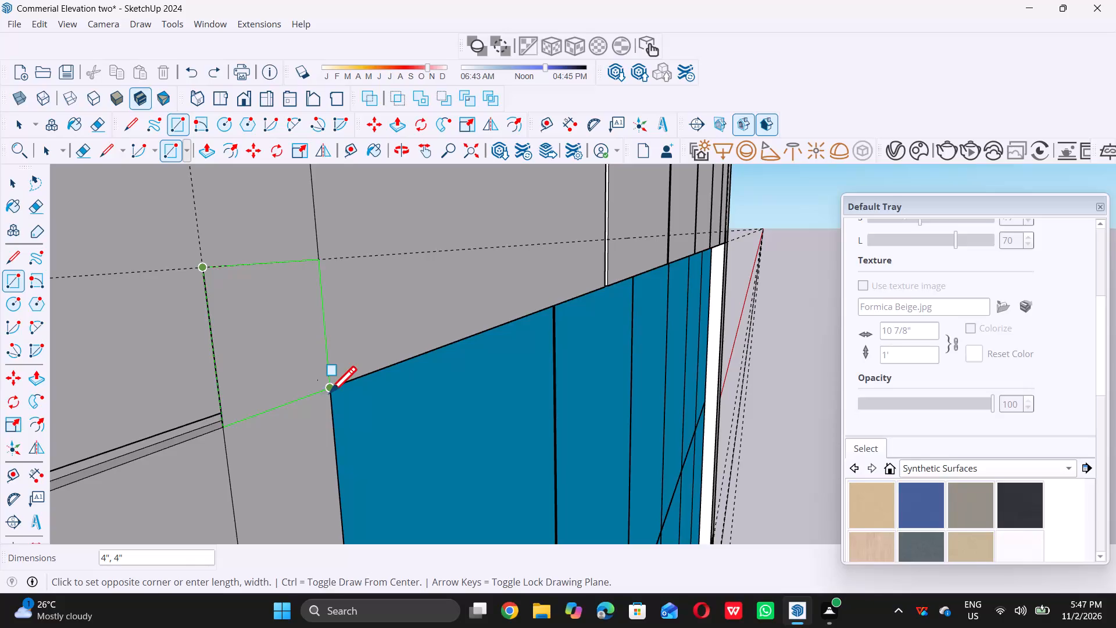
double_click(331, 391)
key("space")
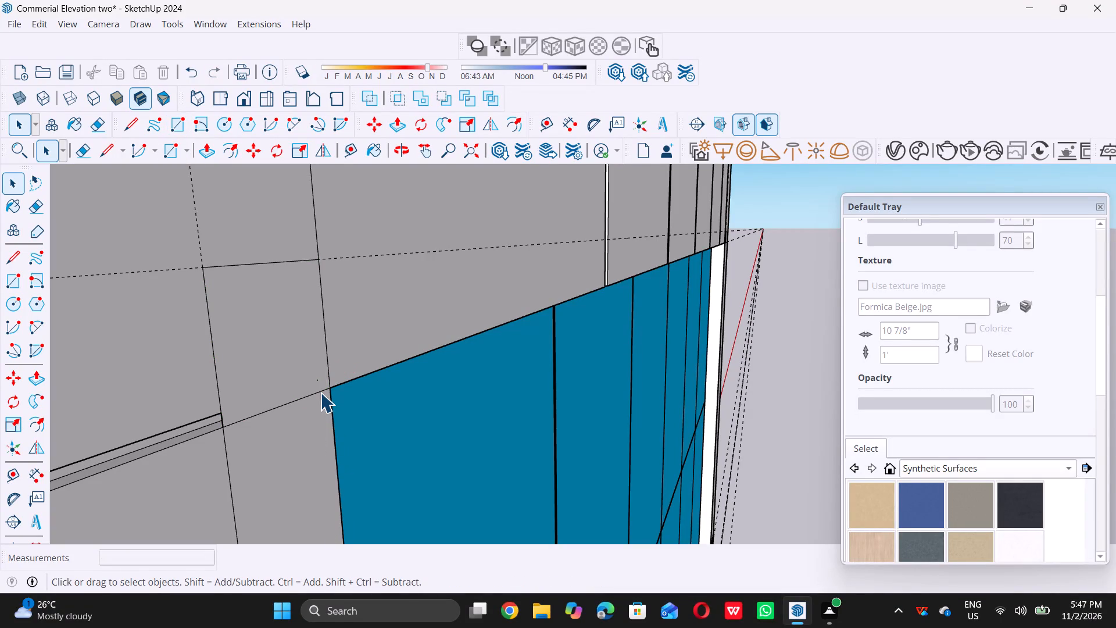
Push/Pull the 4" corner square outward by 1".
left_click(280, 345)
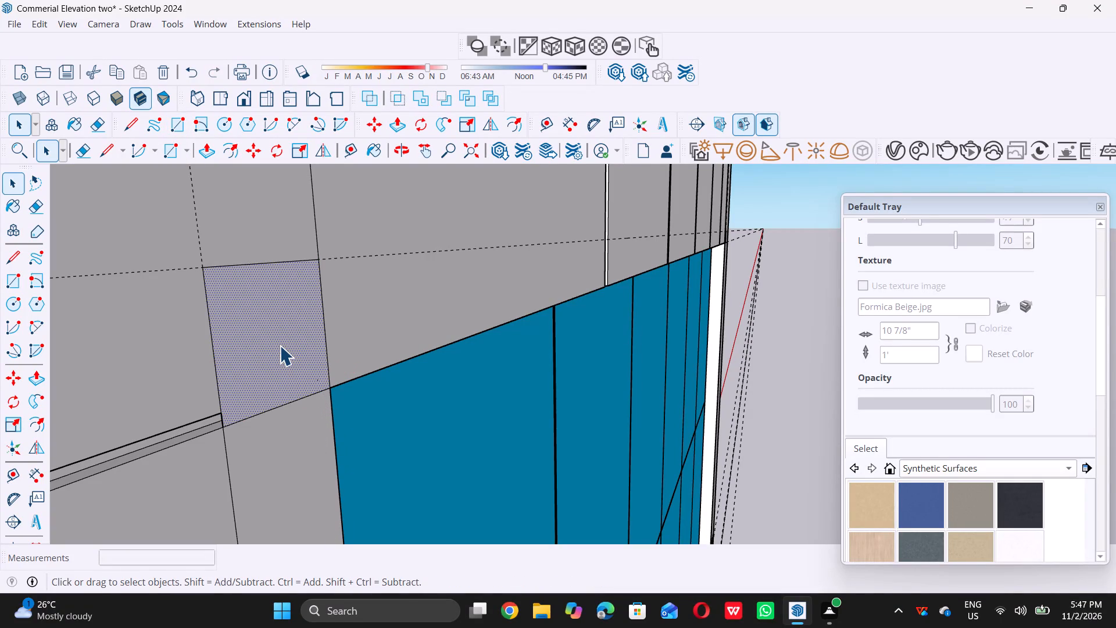
key("p")
left_click(280, 345)
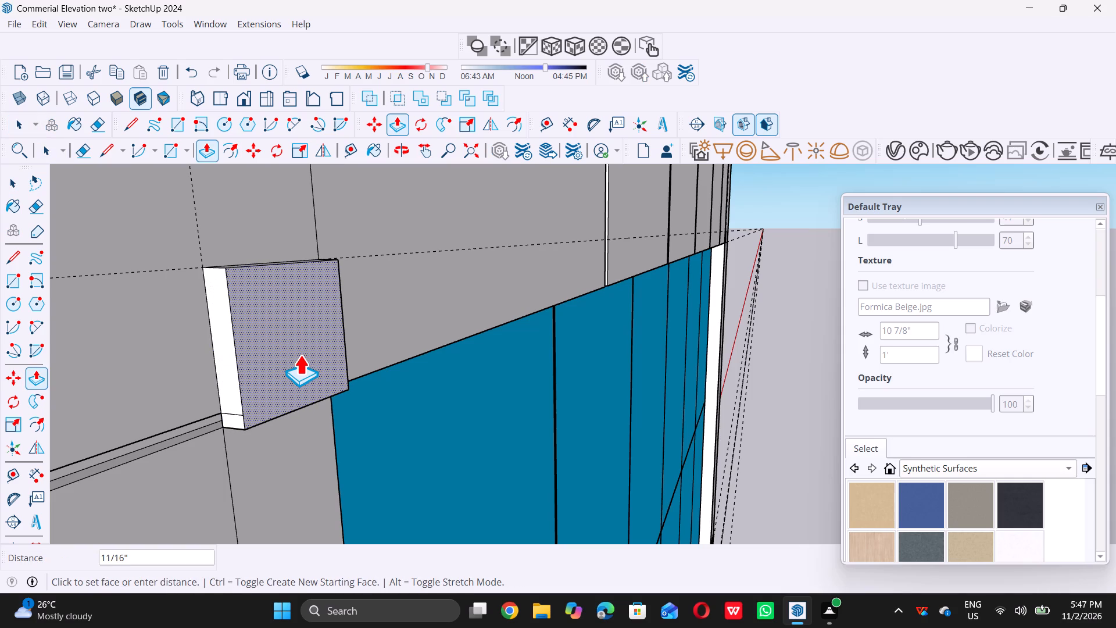
key("1")
key("shift+quotedbl")
key("Return")
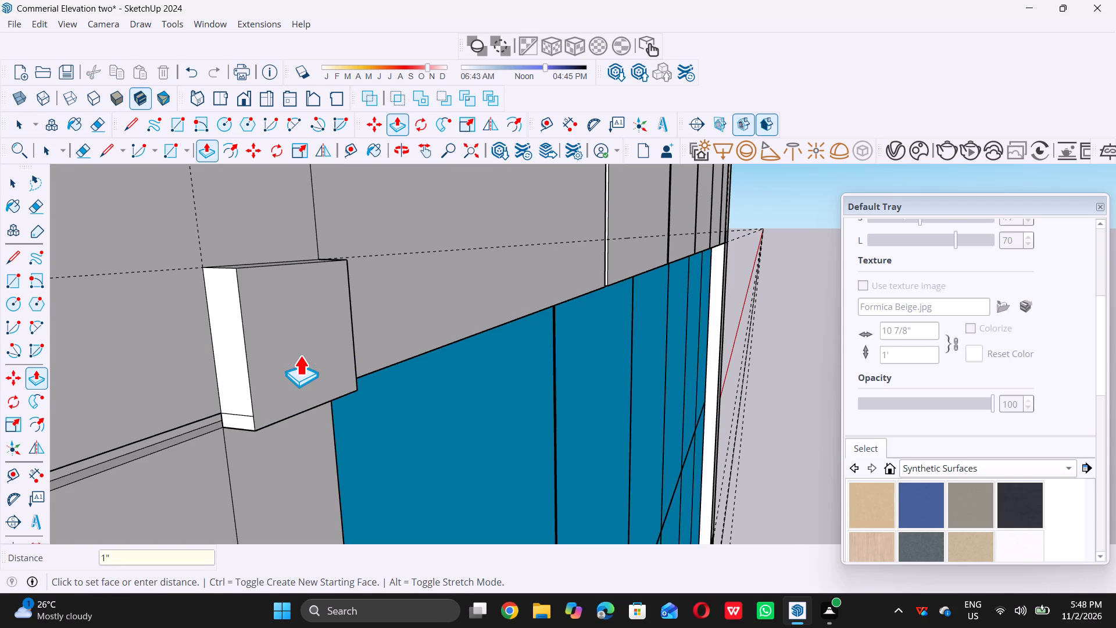
key("space")
Examine the raised corner block and its surroundings at the second glazing's upper left corner.
scroll(276, 391, "down", 2)
scroll(346, 395, "down", 7)
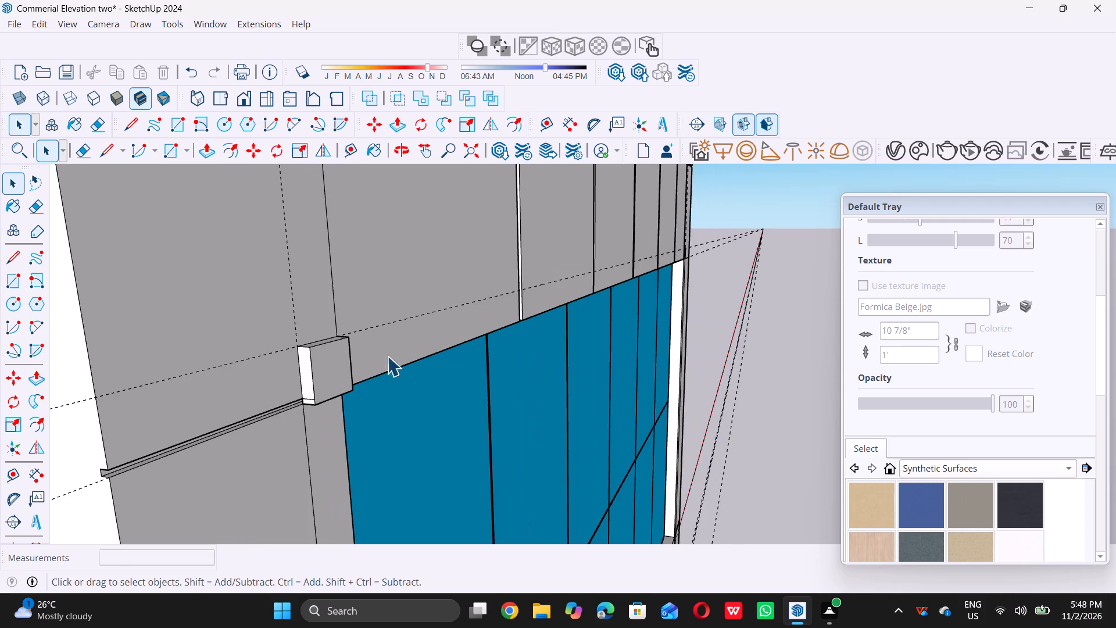
scroll(385, 345, "down", 20)
scroll(385, 345, "down", 13)
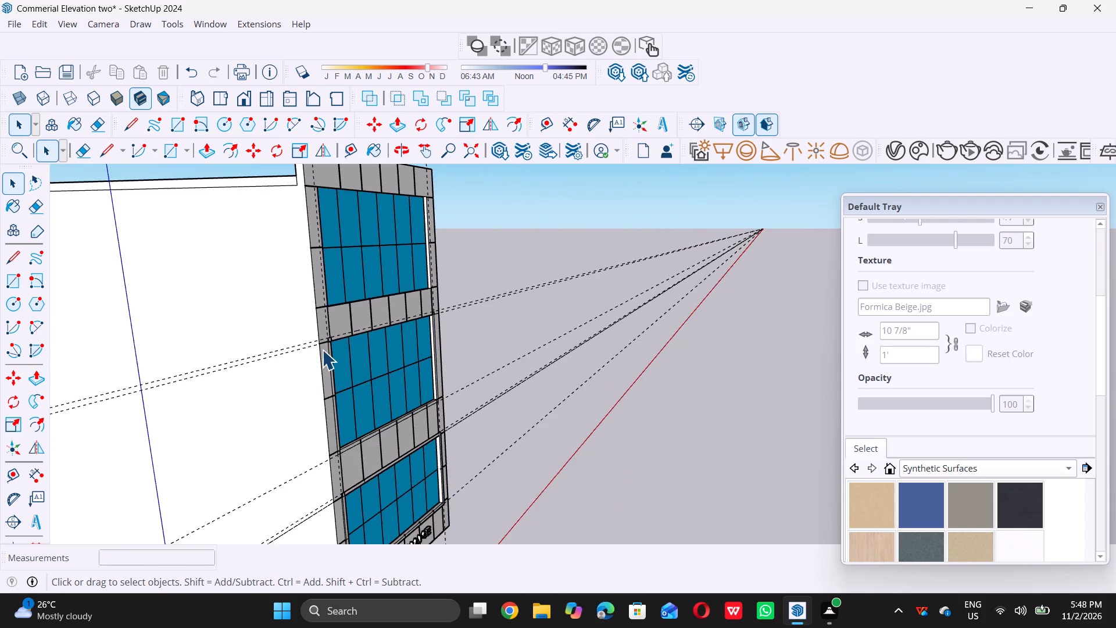
scroll(322, 349, "down", 4)
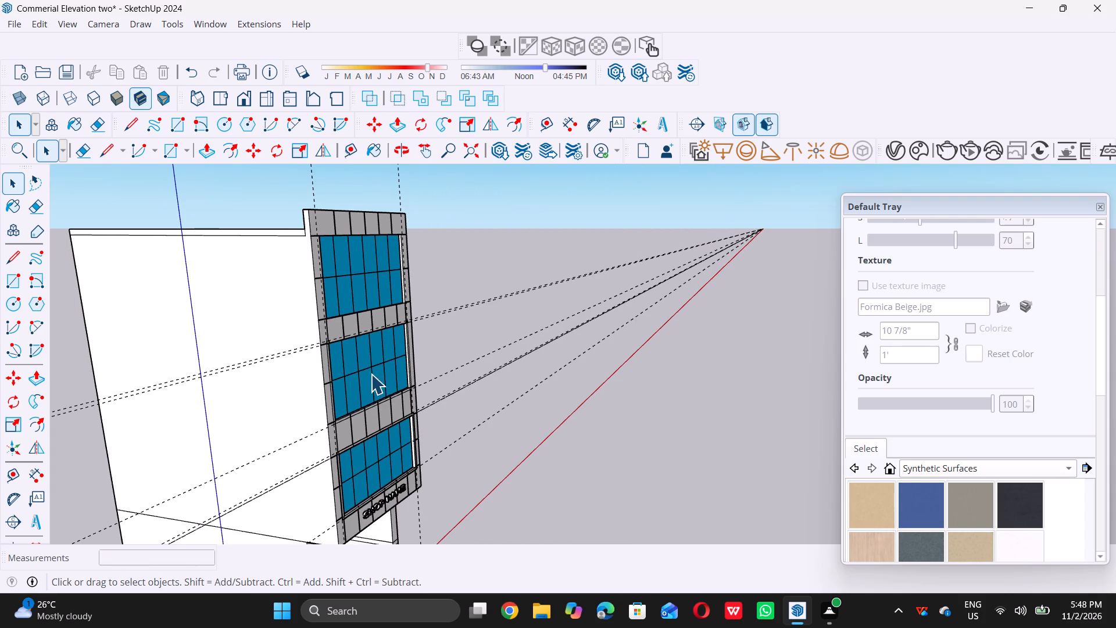
middle_click_drag(373, 369, 357, 342)
scroll(346, 333, "up", 17)
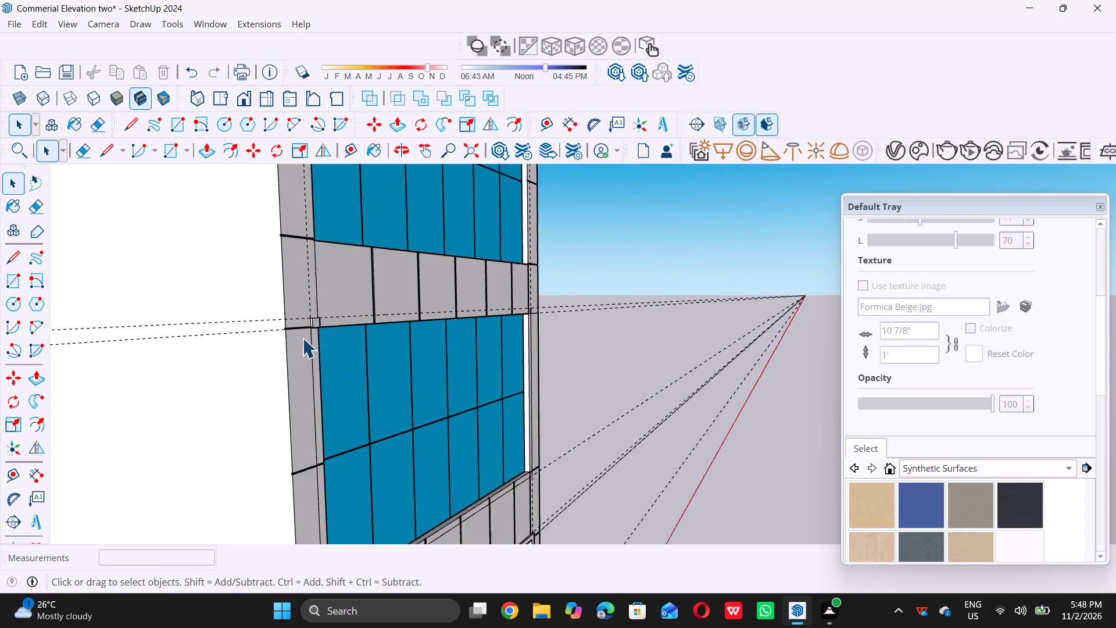
scroll(301, 349, "up", 7)
scroll(303, 347, "down", 11)
middle_click_drag(292, 390, 292, 389)
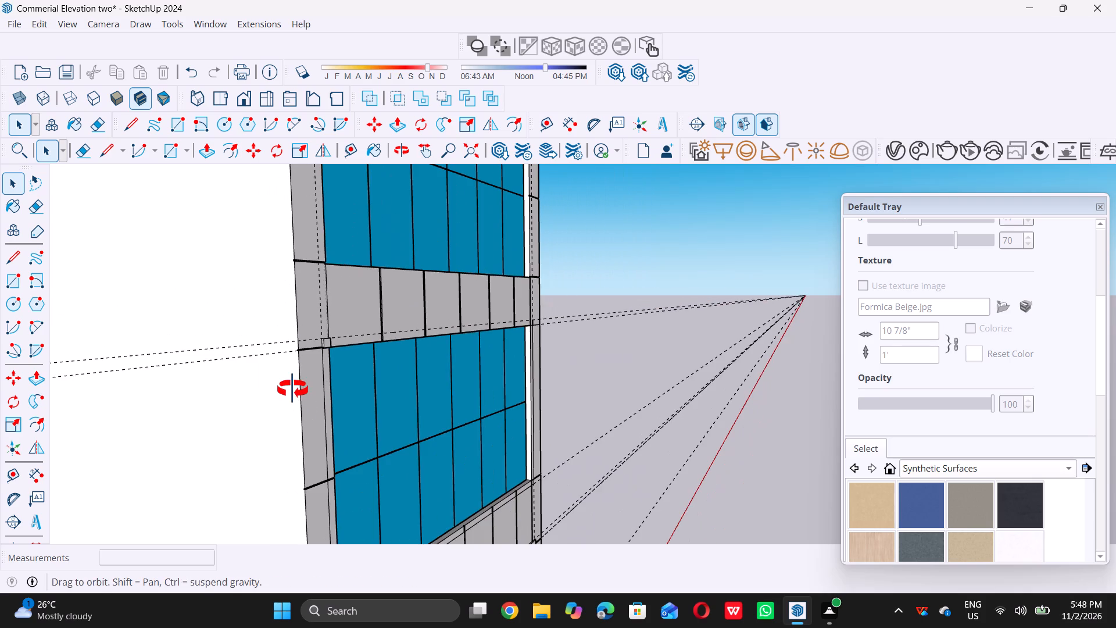
middle_click_drag(292, 389, 296, 372)
scroll(305, 340, "up", 16)
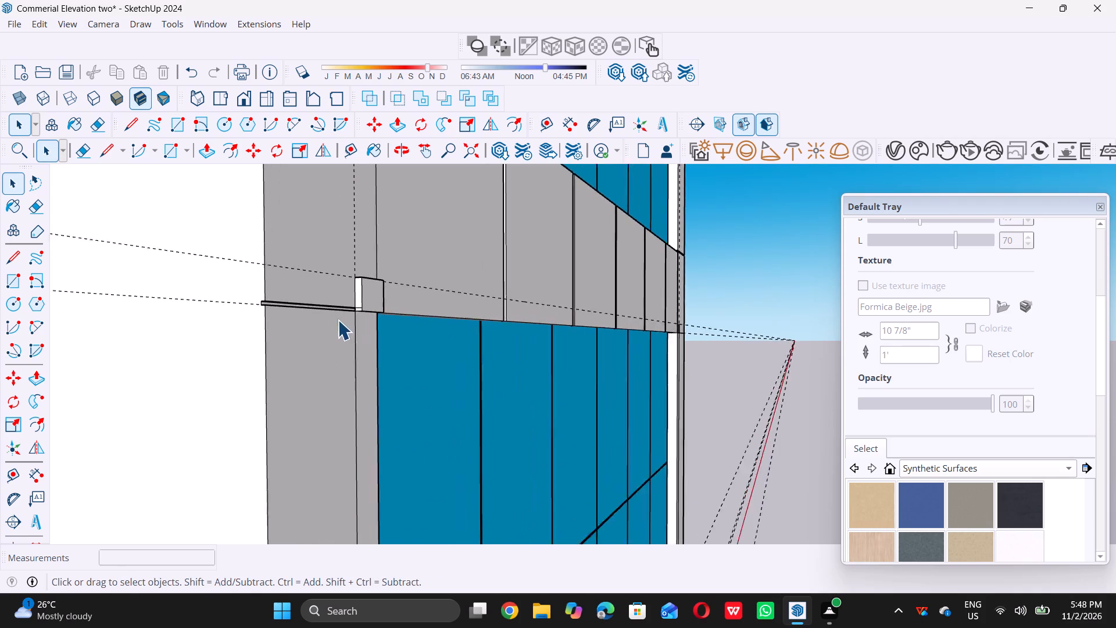
scroll(360, 319, "up", 11)
scroll(365, 324, "down", 11)
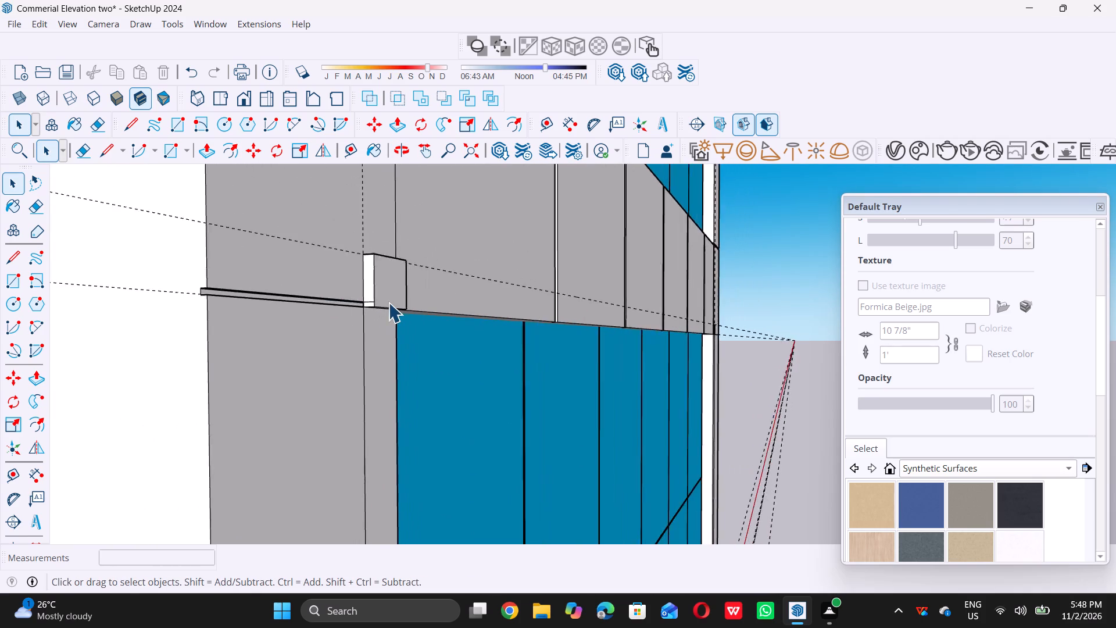
scroll(388, 302, "down", 15)
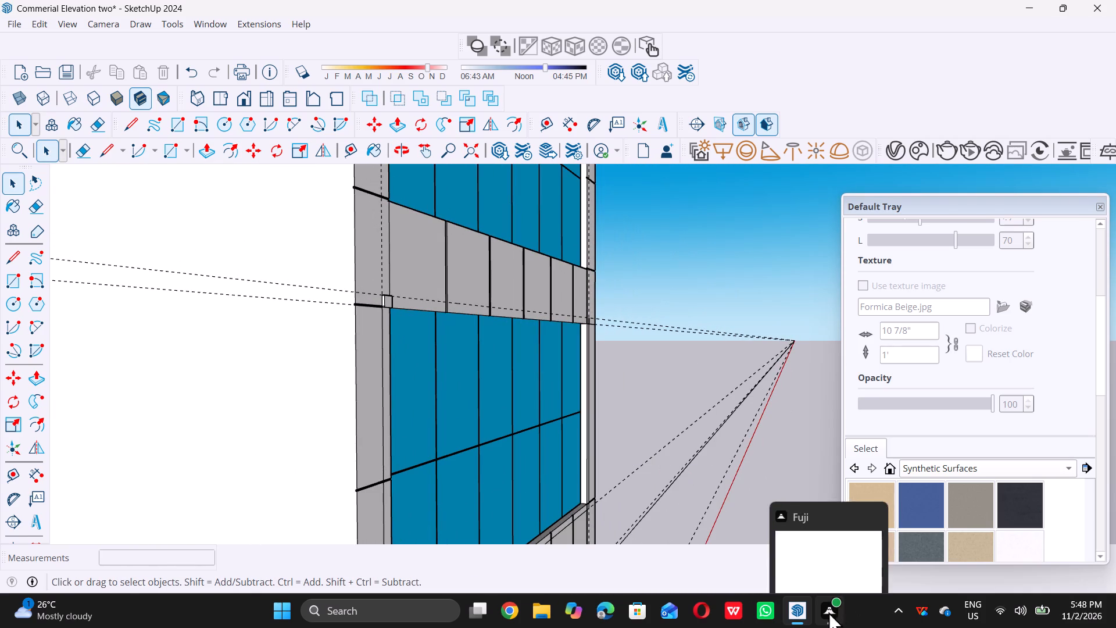
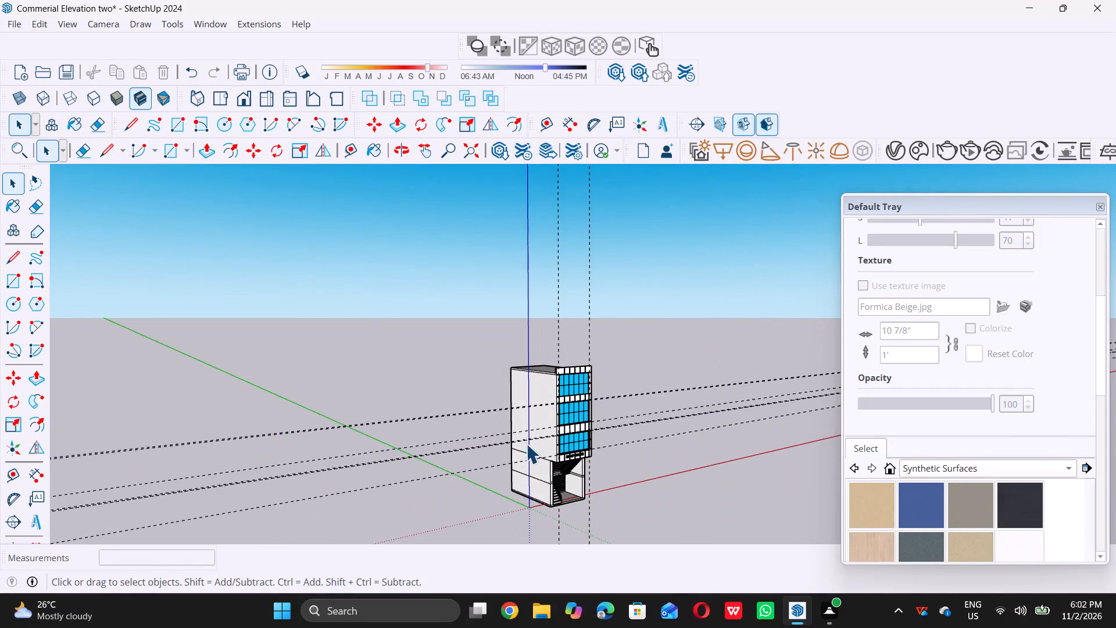
Push/Pull the underside of the small block at the middle window's upper-left corner down 10' 3" to the guide below the window.
scroll(534, 441, "up", 5)
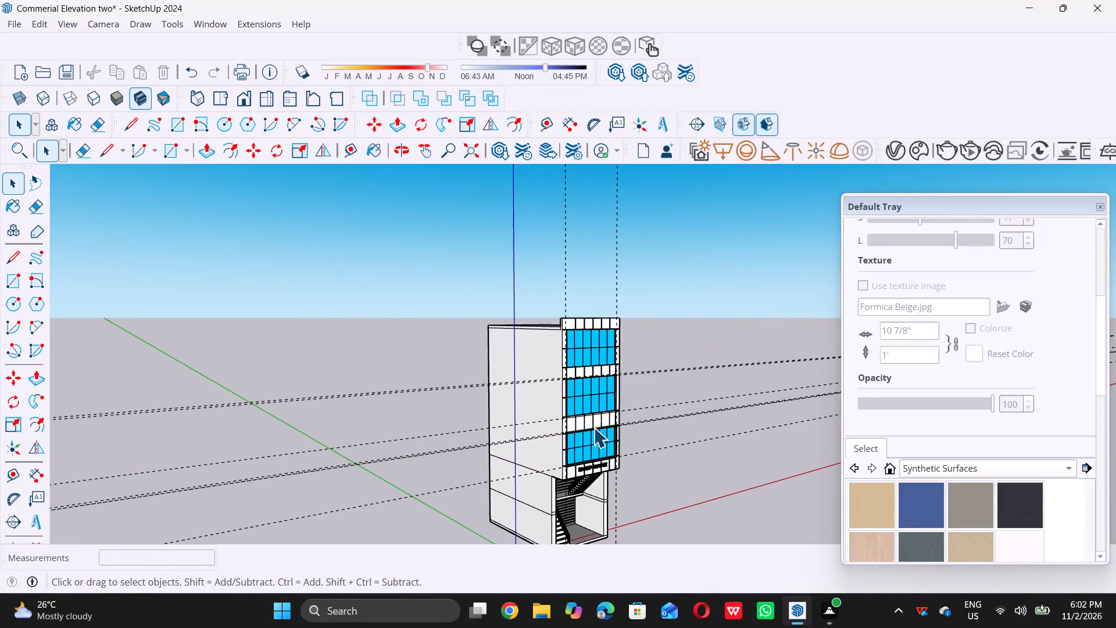
scroll(588, 422, "up", 19)
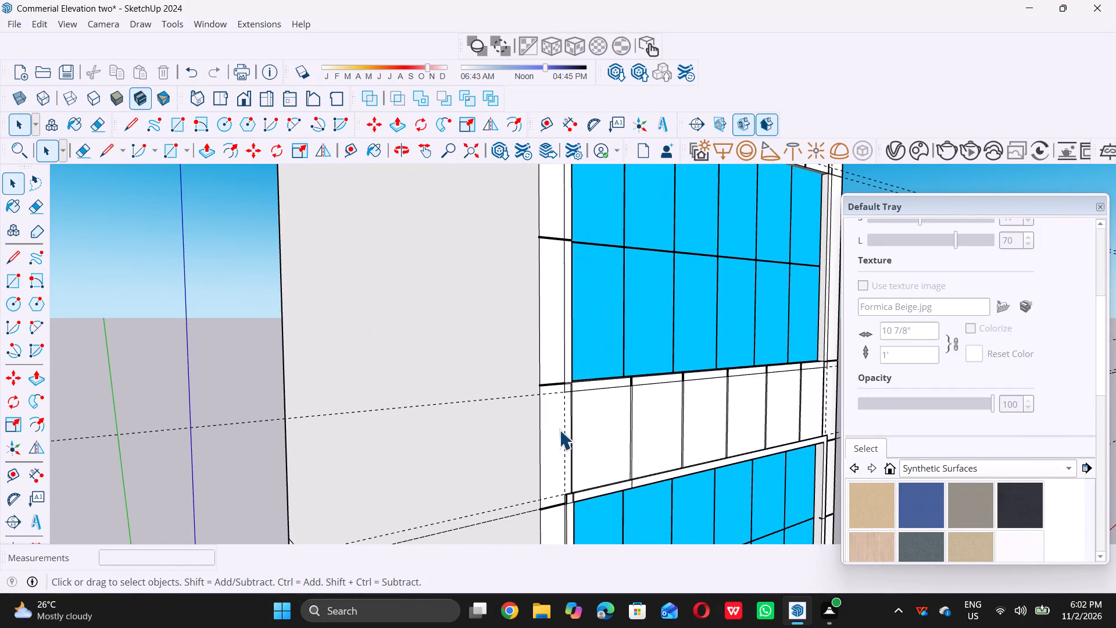
scroll(560, 436, "up", 4)
scroll(576, 370, "up", 4)
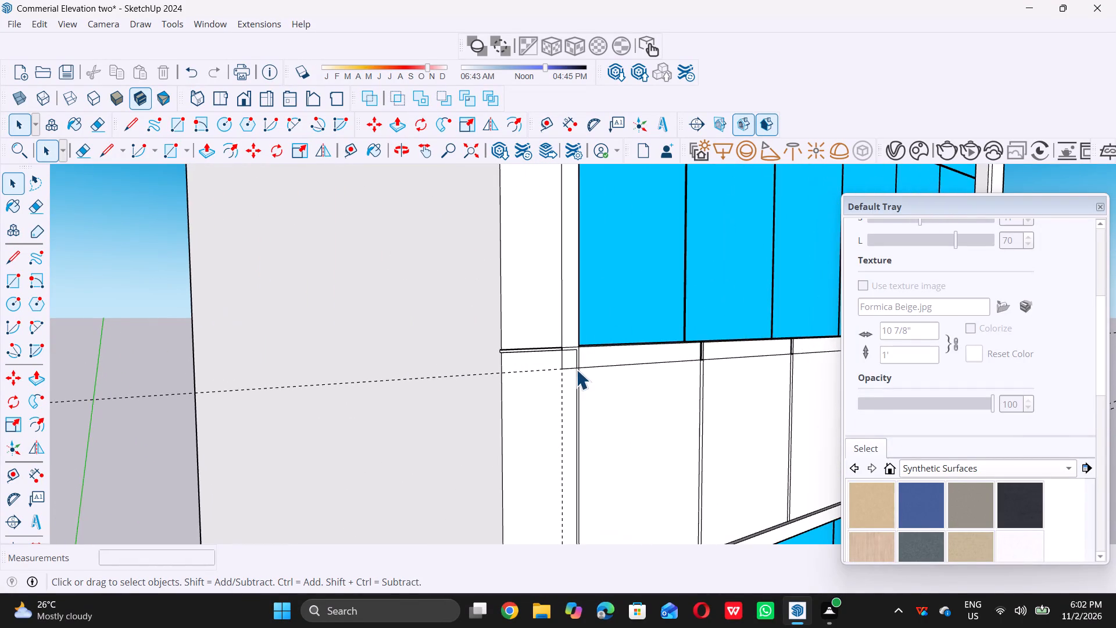
scroll(572, 370, "up", 5)
scroll(557, 427, "down", 20)
scroll(557, 427, "down", 4)
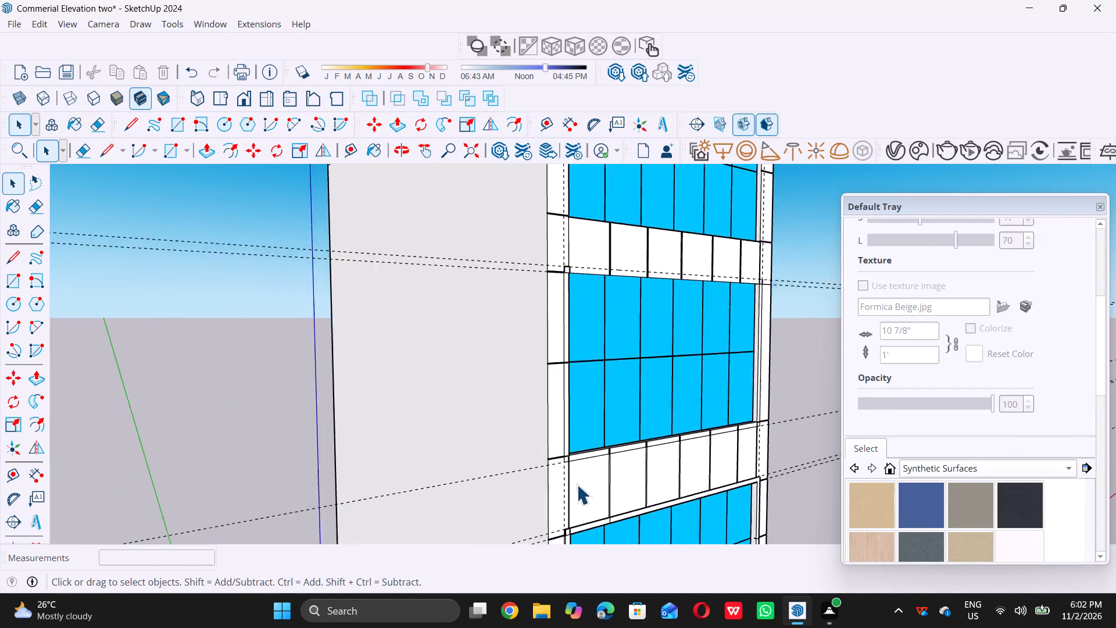
scroll(562, 381, "up", 6)
scroll(574, 273, "up", 5)
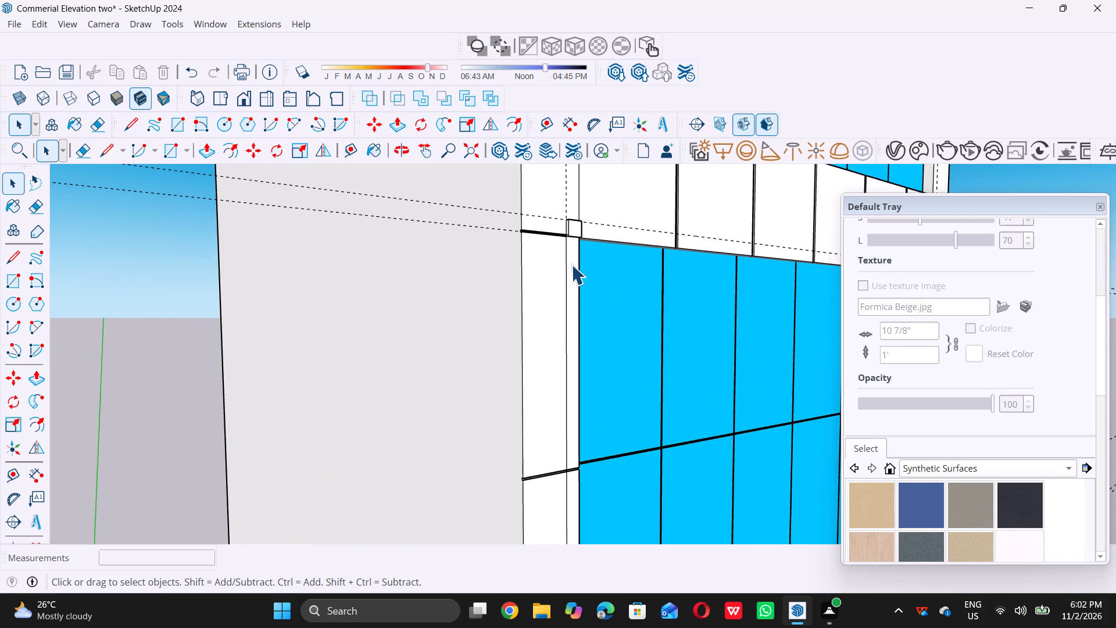
scroll(568, 219, "up", 13)
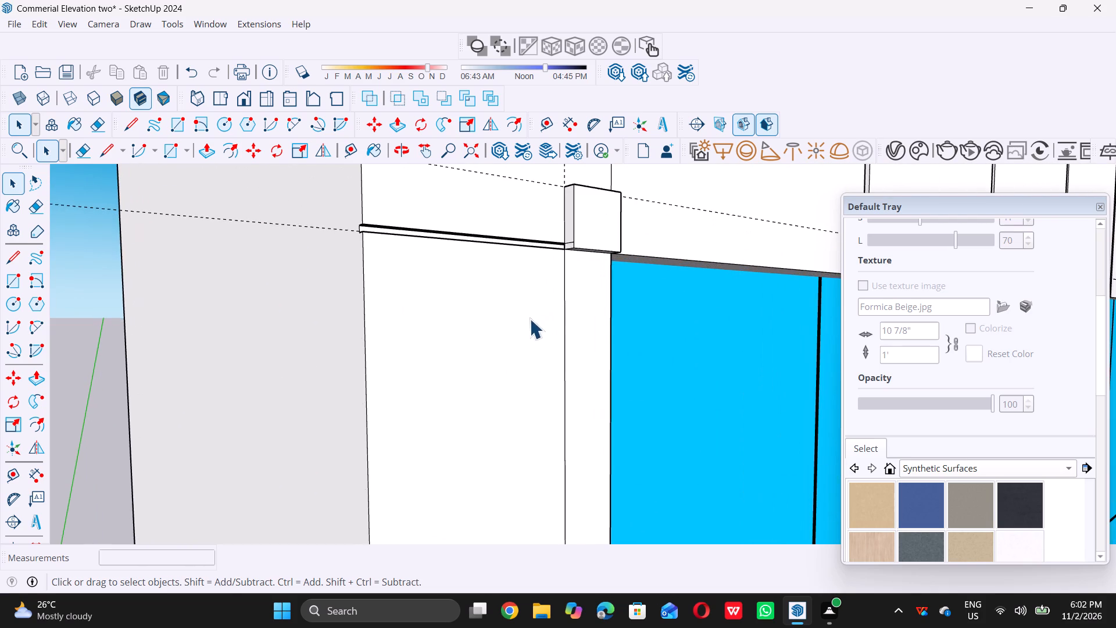
middle_click_drag(530, 316, 558, 240)
scroll(559, 240, "up", 4)
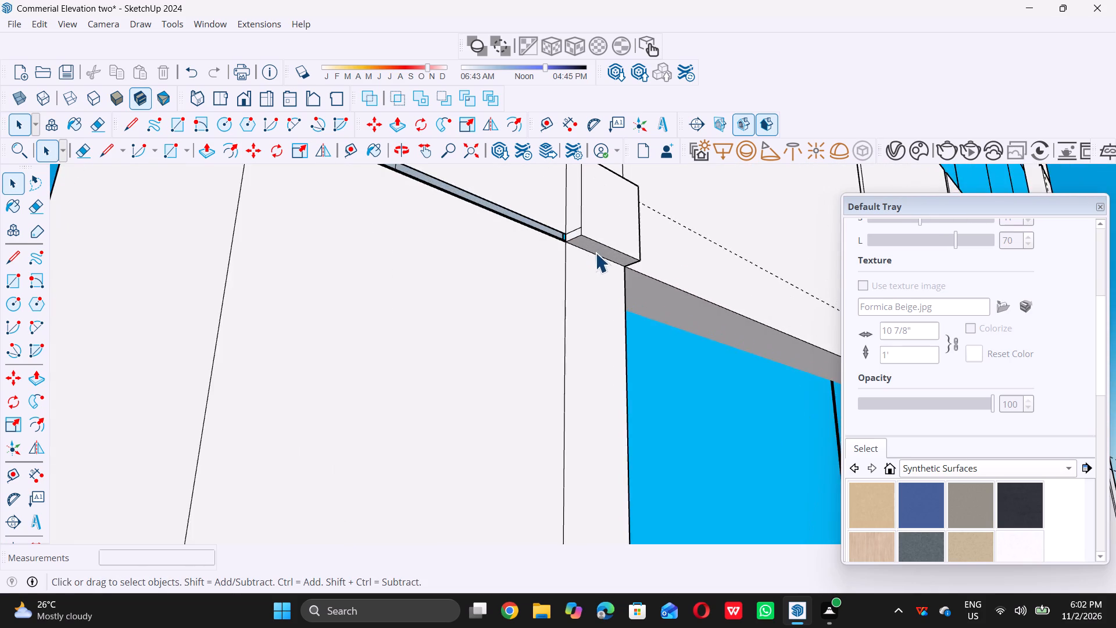
scroll(596, 252, "up", 8)
left_click(607, 247)
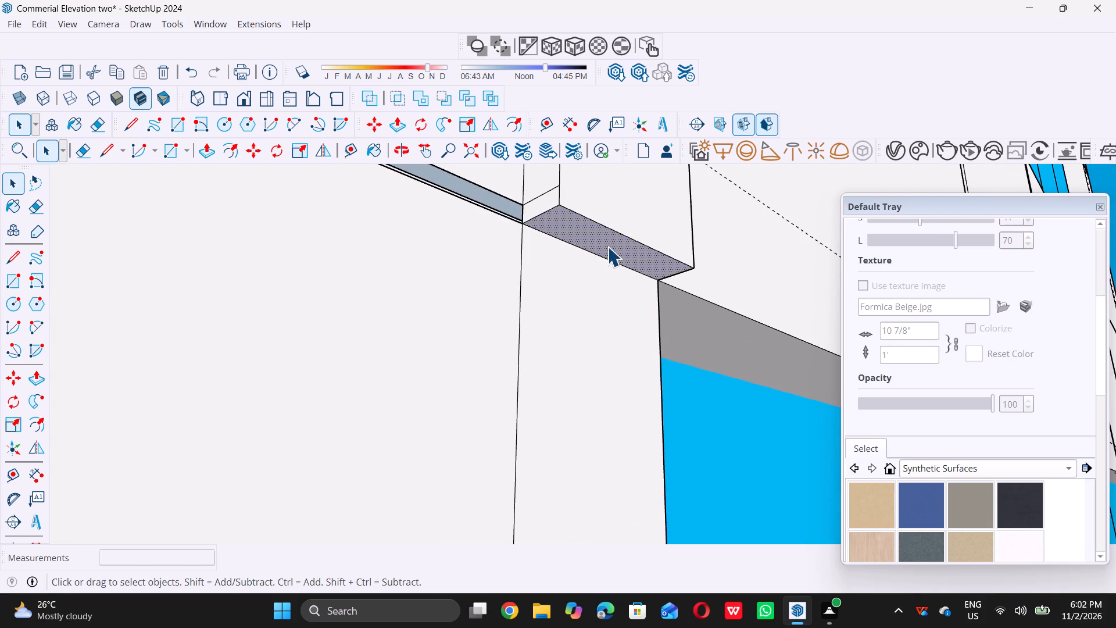
key("p")
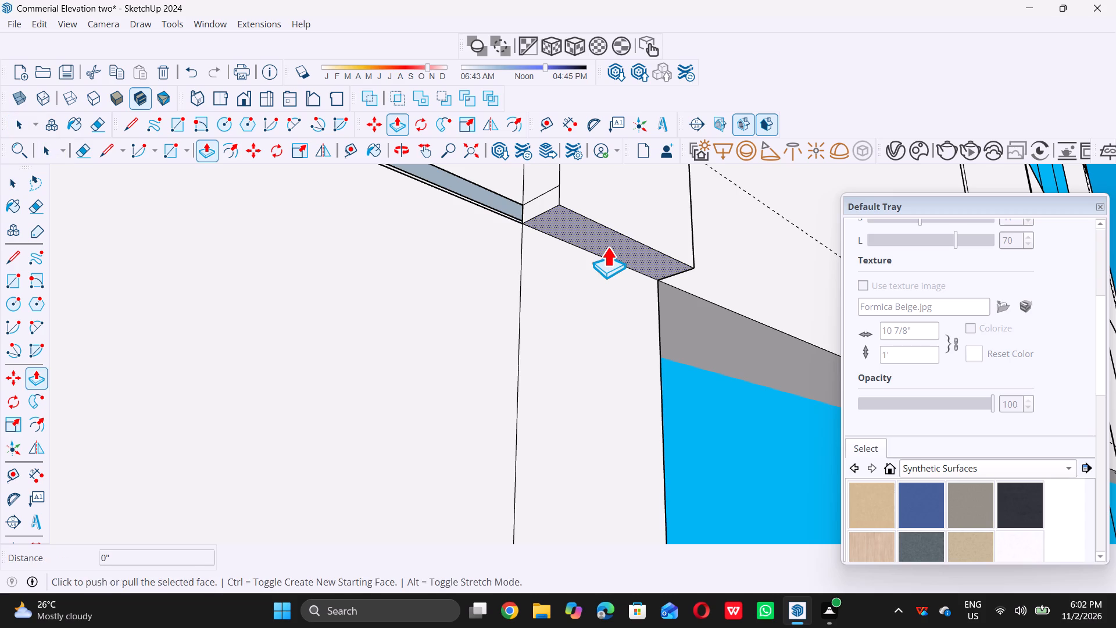
double_click(607, 247)
scroll(599, 300, "down", 4)
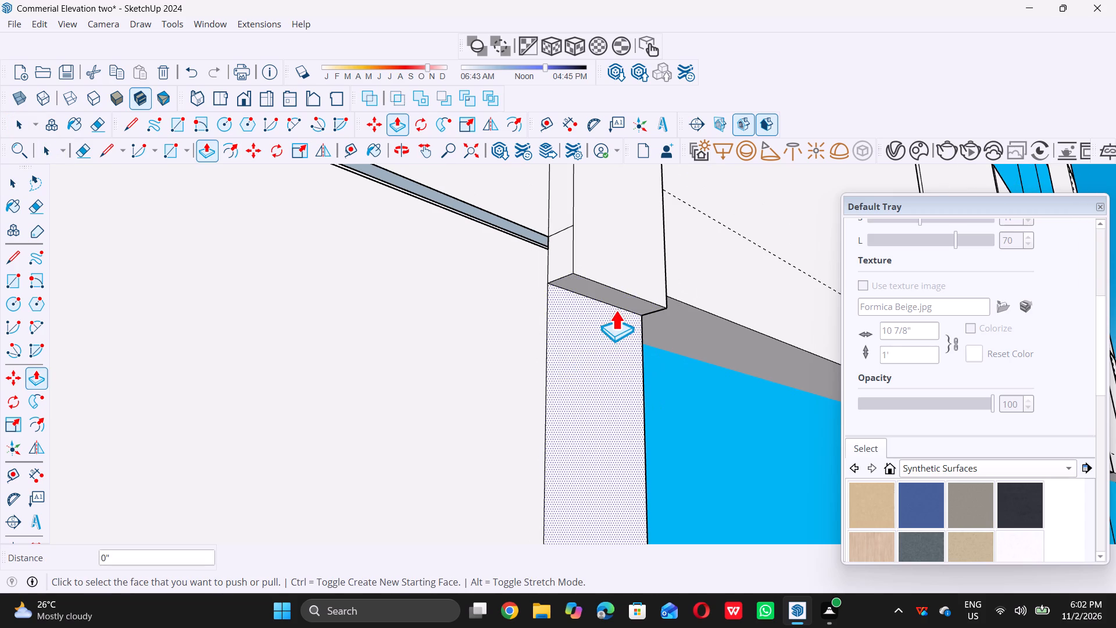
left_click(619, 296)
scroll(595, 351, "down", 20)
scroll(595, 351, "down", 2)
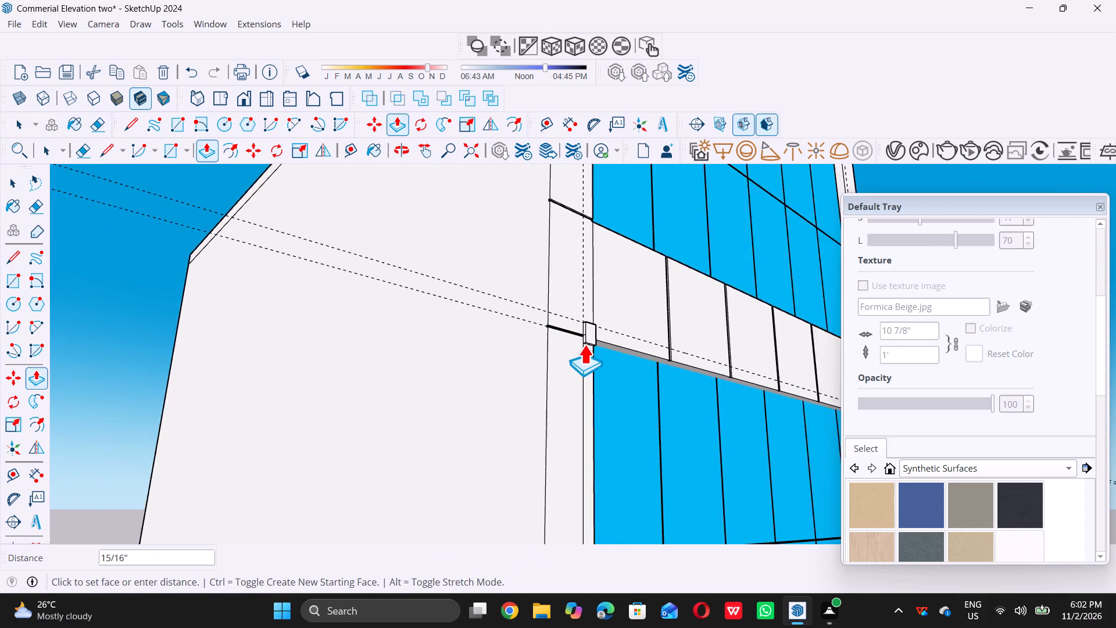
scroll(584, 344, "down", 15)
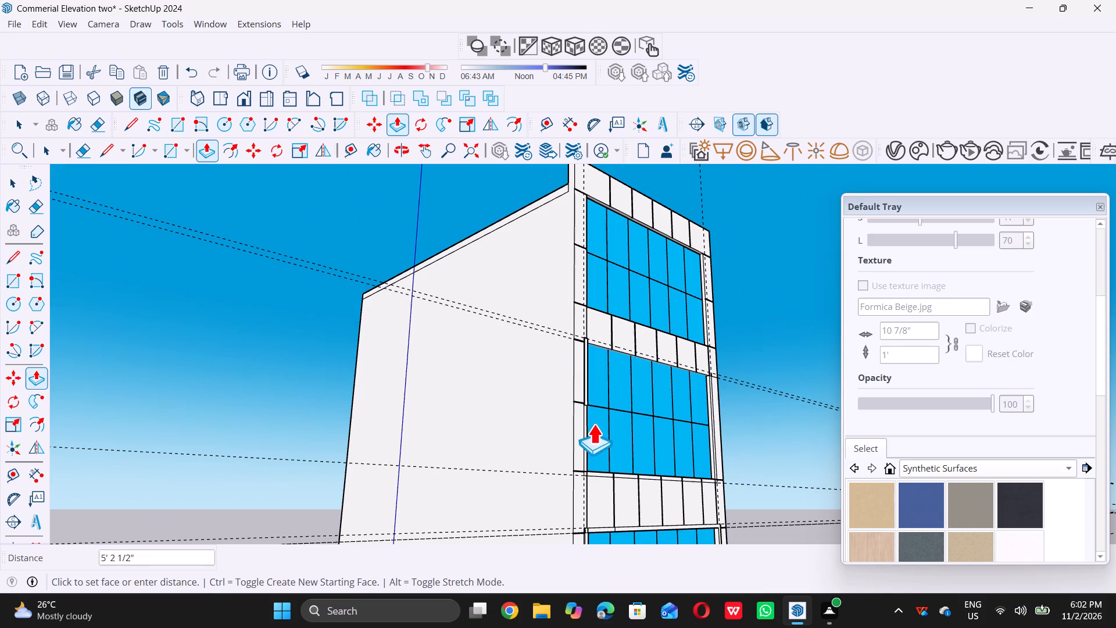
scroll(589, 471, "up", 10)
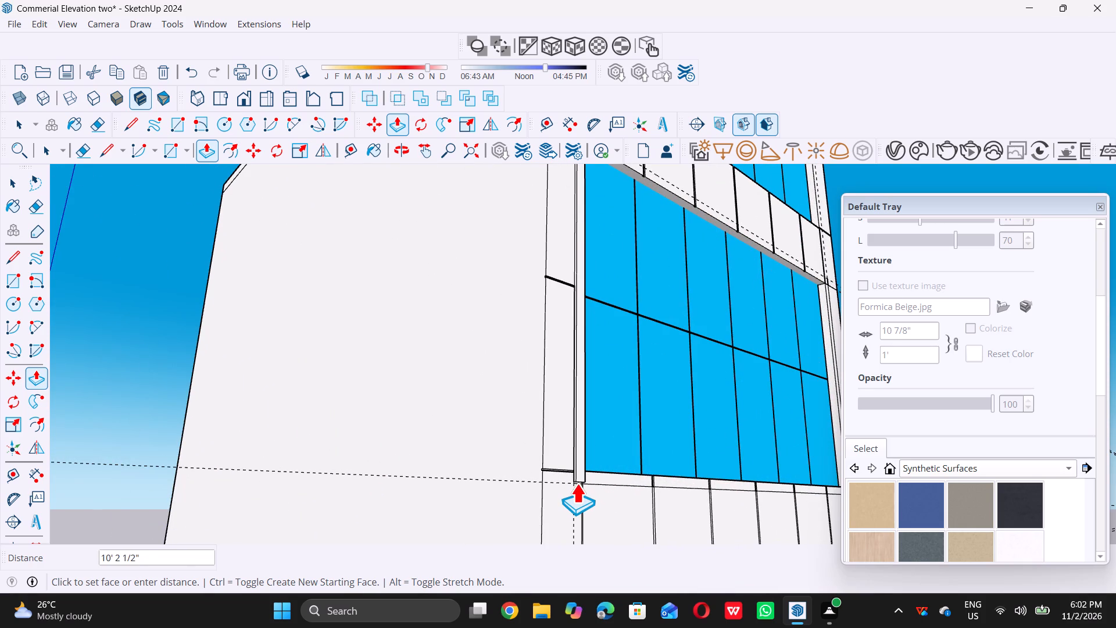
double_click(573, 487)
key("space")
Draw a 1" line across the inner side face of the vertical strip, level with the middle window's bottom edge.
scroll(563, 485, "down", 11)
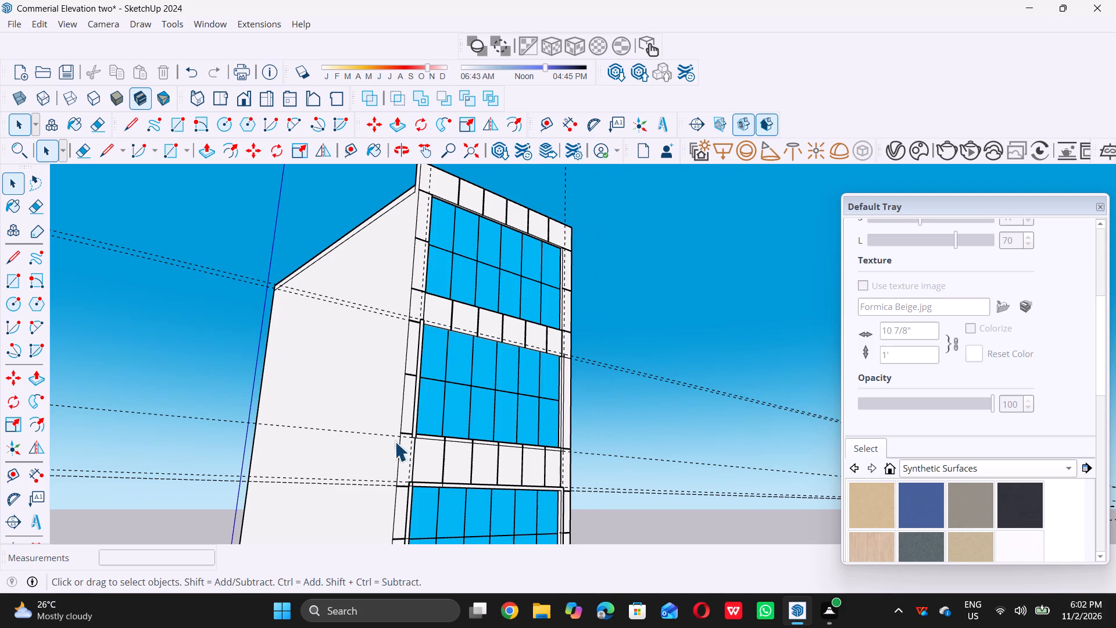
middle_click_drag(421, 451, 135, 451)
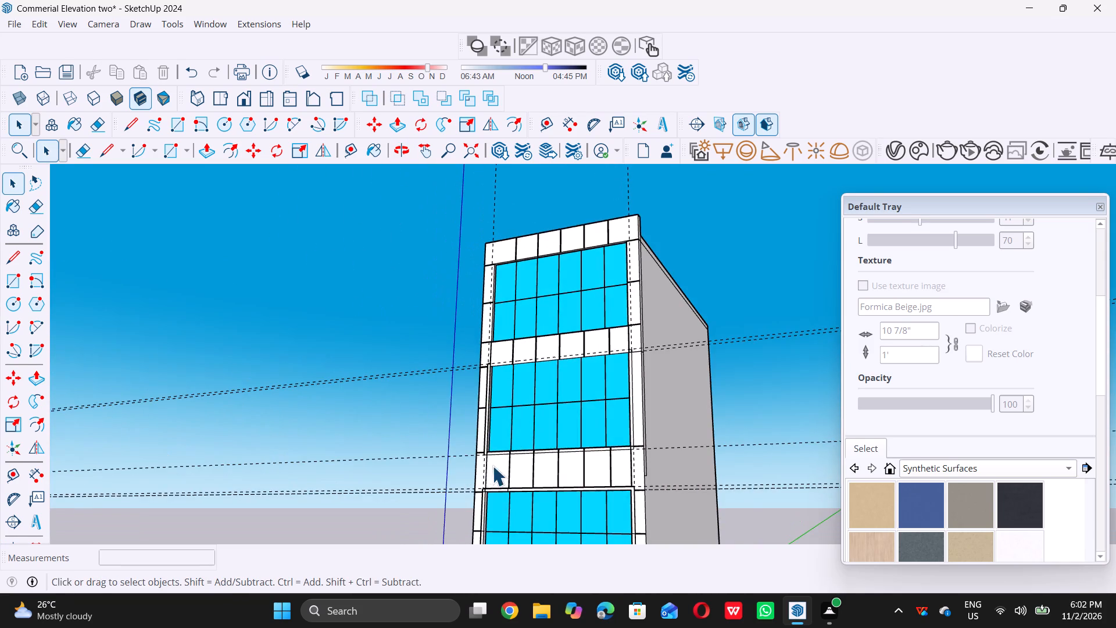
scroll(492, 466, "up", 8)
middle_click_drag(459, 451, 391, 468)
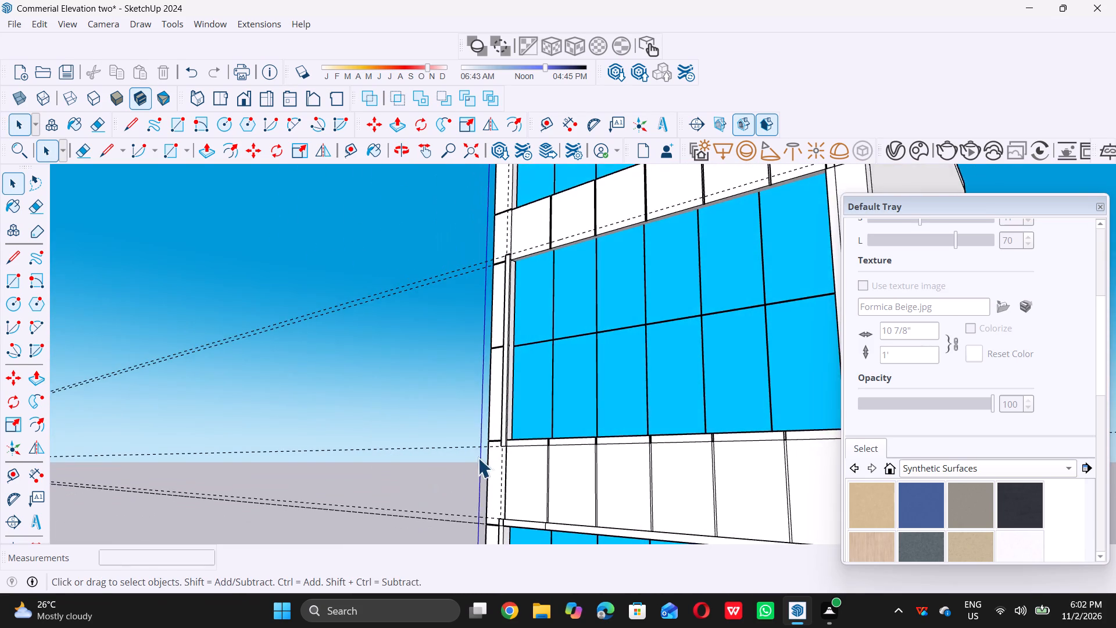
scroll(498, 452, "up", 20)
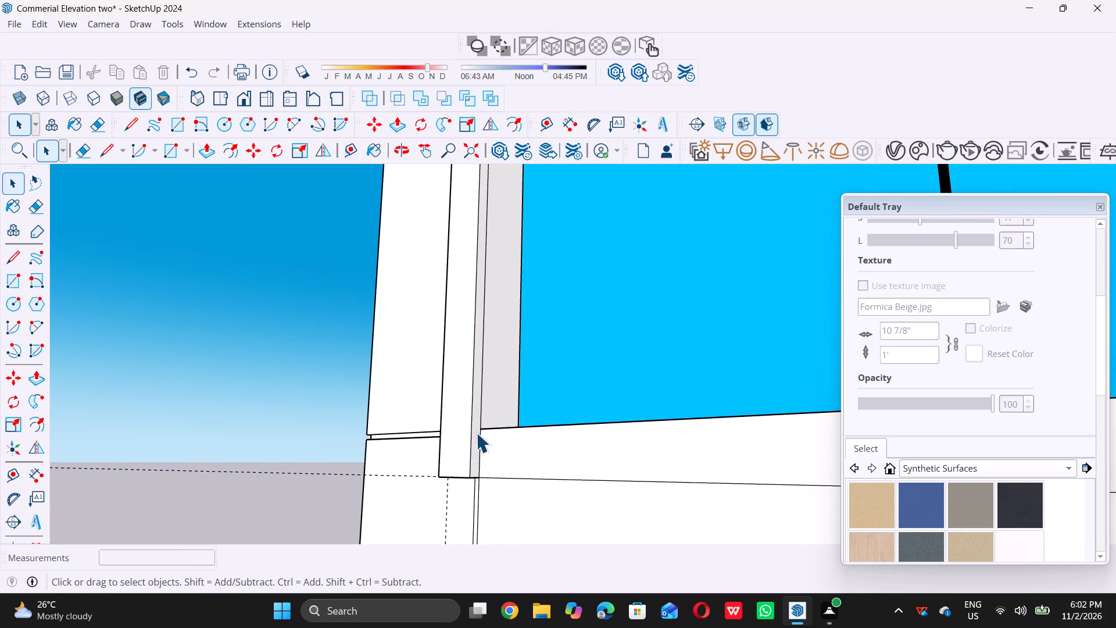
scroll(476, 433, "up", 11)
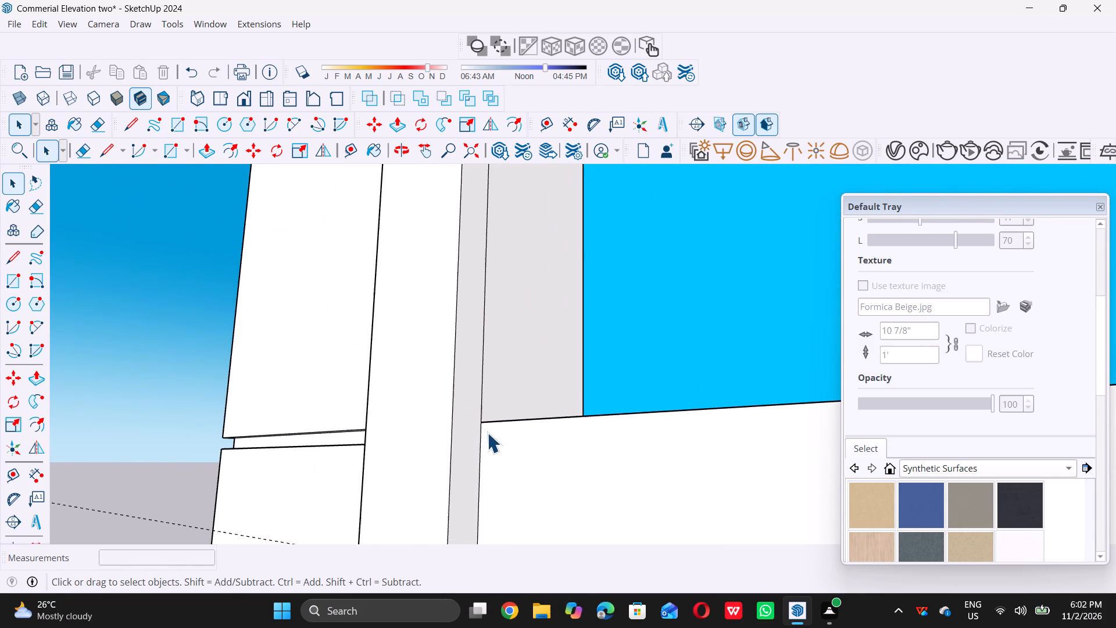
key("l")
double_click(484, 420)
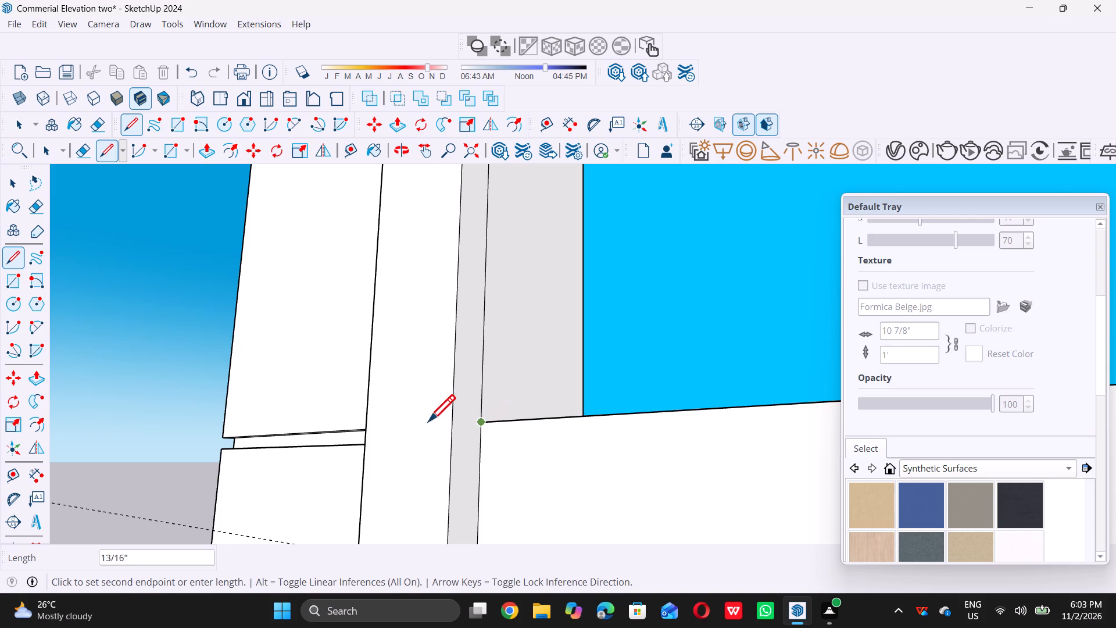
triple_click(455, 416)
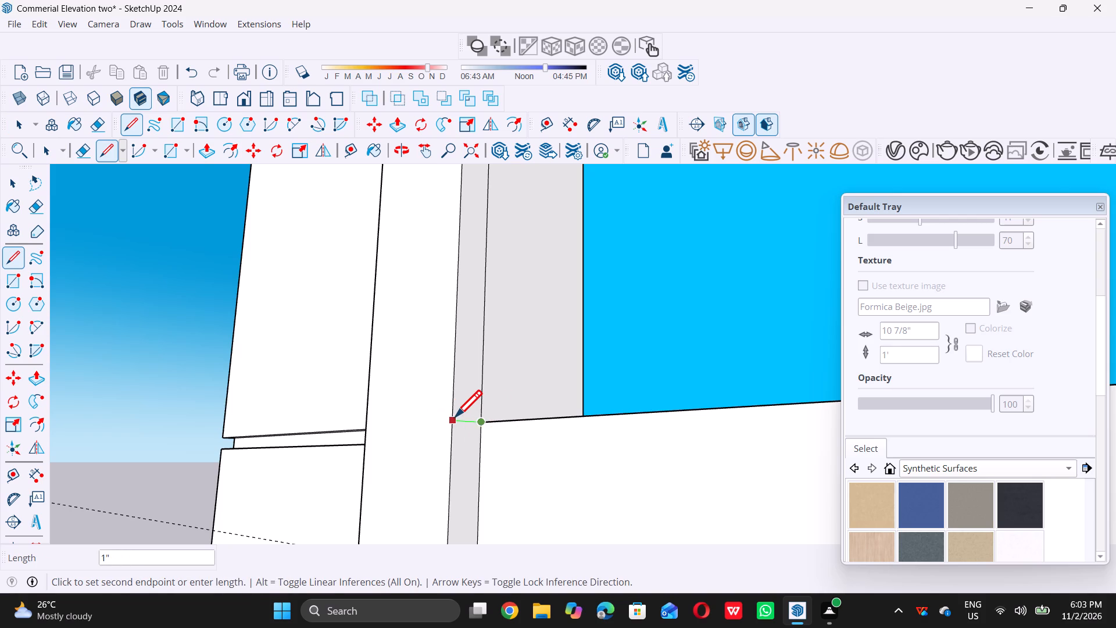
key("space")
Push/Pull the small face below the new line sideways to form a bar along the window's bottom edge, undoing the excess push.
scroll(460, 402, "down", 9)
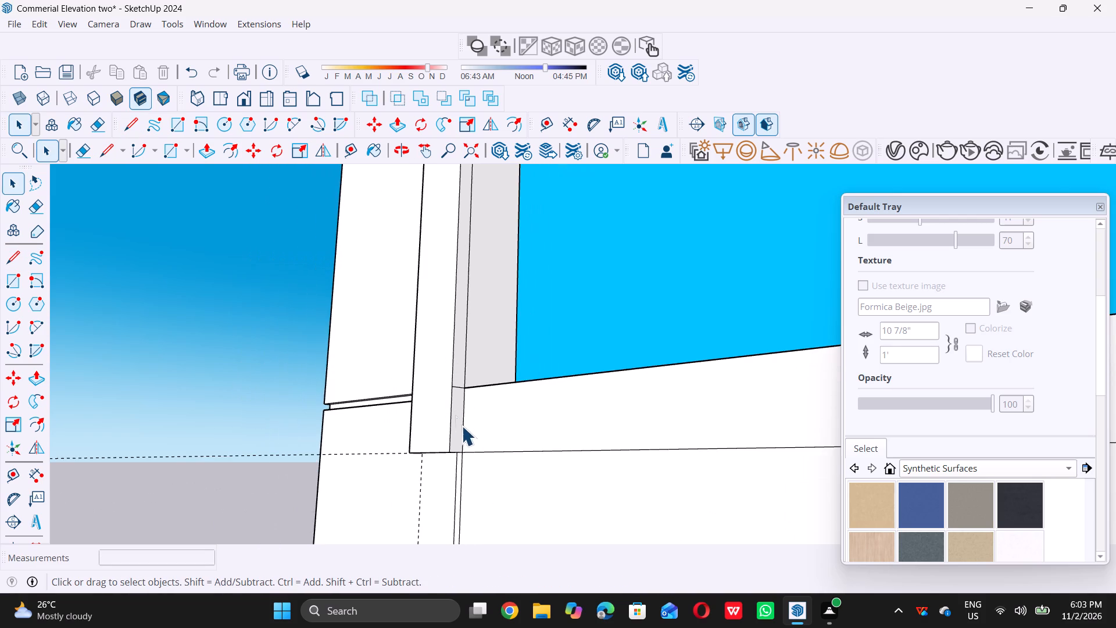
scroll(464, 431, "up", 5)
double_click(452, 428)
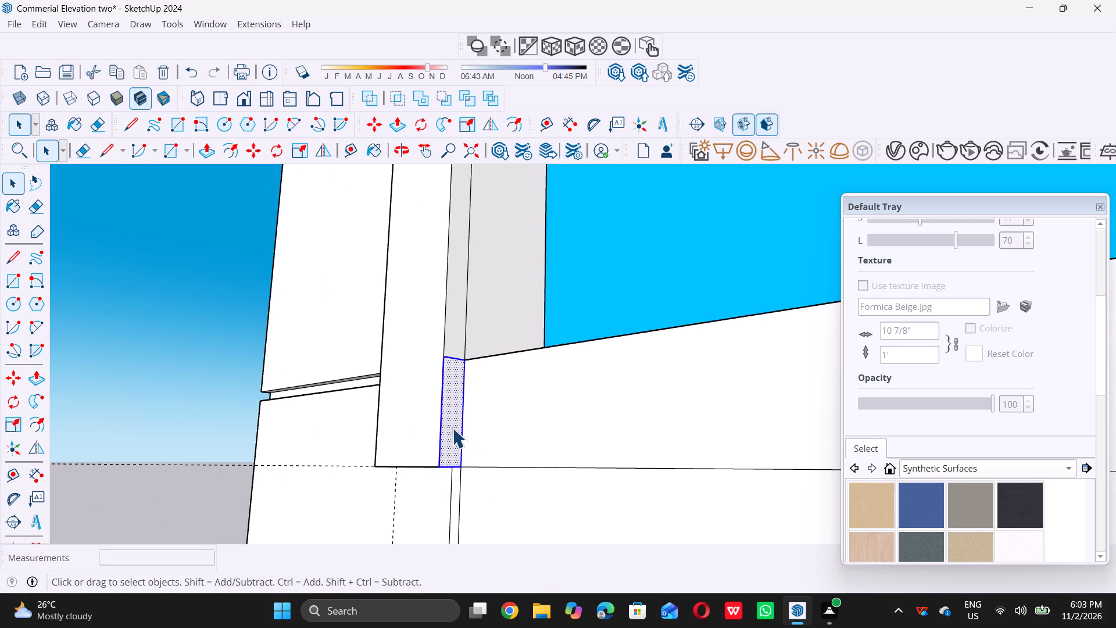
key("p")
triple_click(452, 428)
left_click(452, 428)
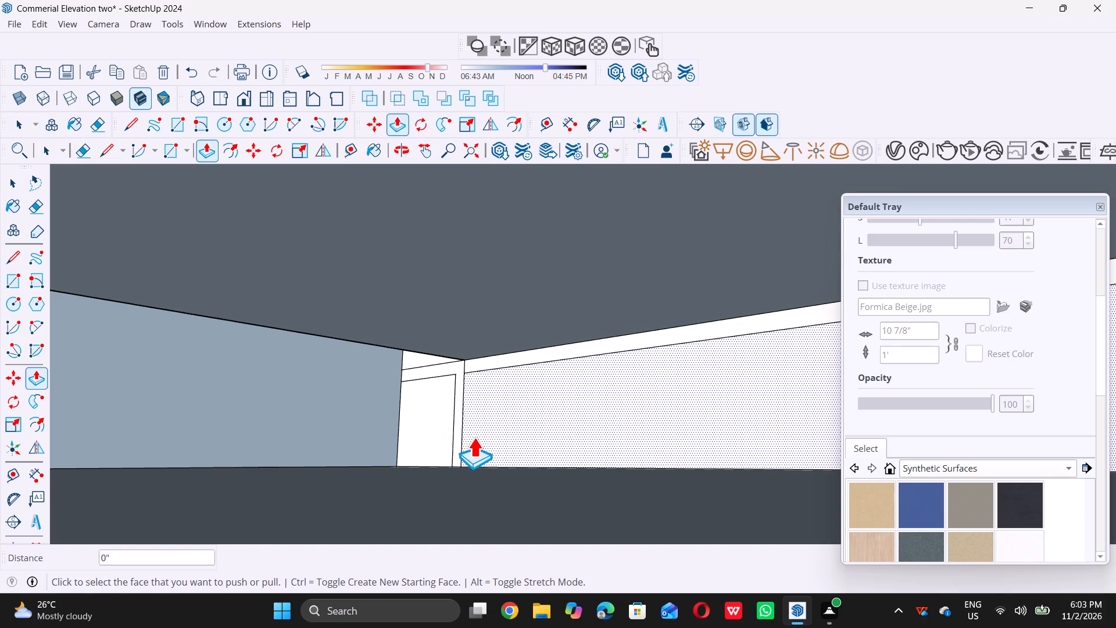
key("ctrl+z")
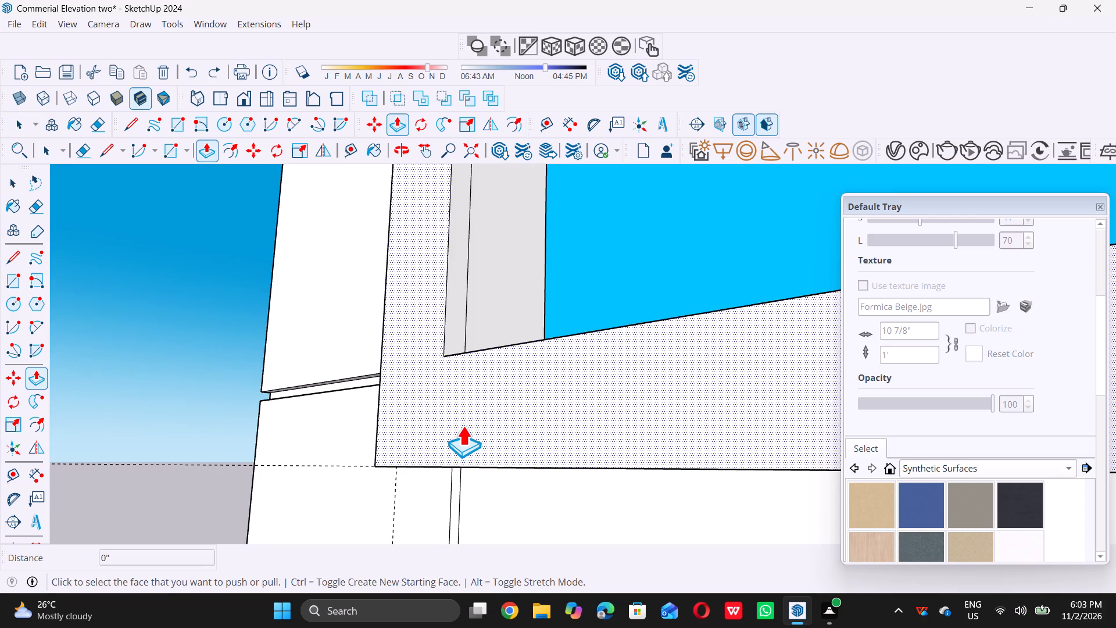
Extend the end face of the bar under the middle window further along to the next vertical panel joint.
scroll(452, 436, "down", 20)
scroll(452, 436, "down", 1)
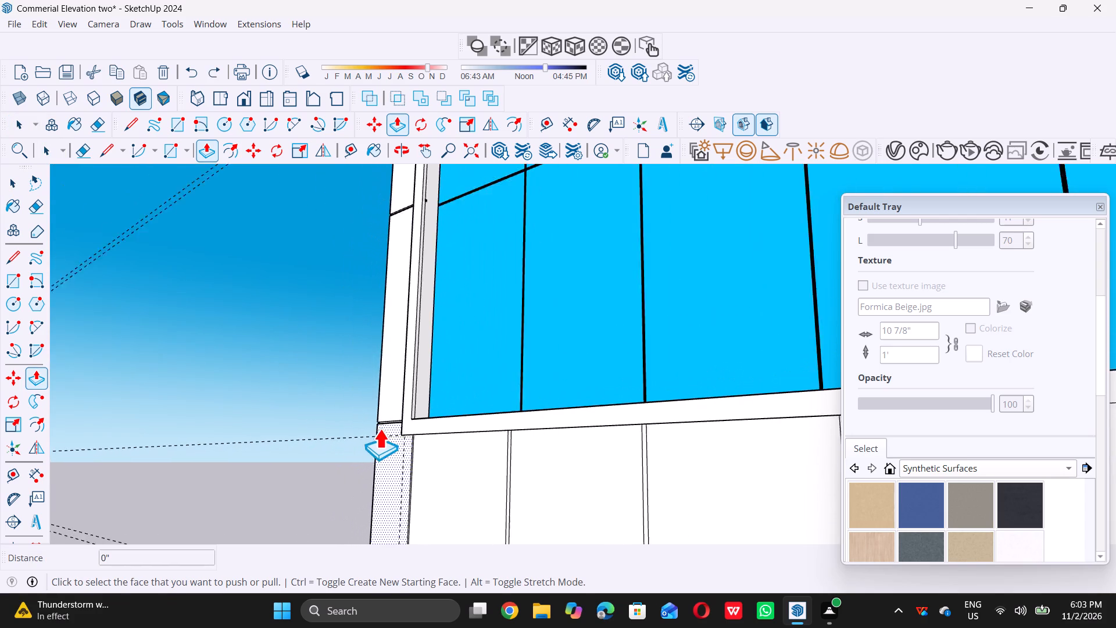
scroll(380, 429, "down", 10)
middle_click_drag(571, 419, 568, 443)
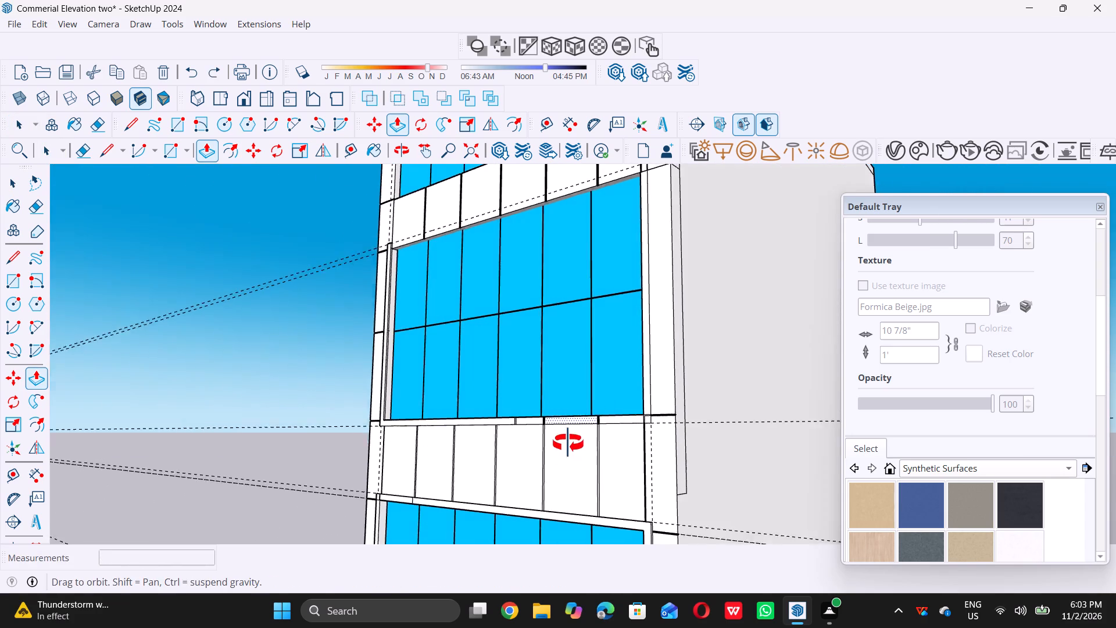
middle_click_drag(568, 443, 553, 461)
scroll(537, 452, "up", 6)
scroll(512, 395, "up", 4)
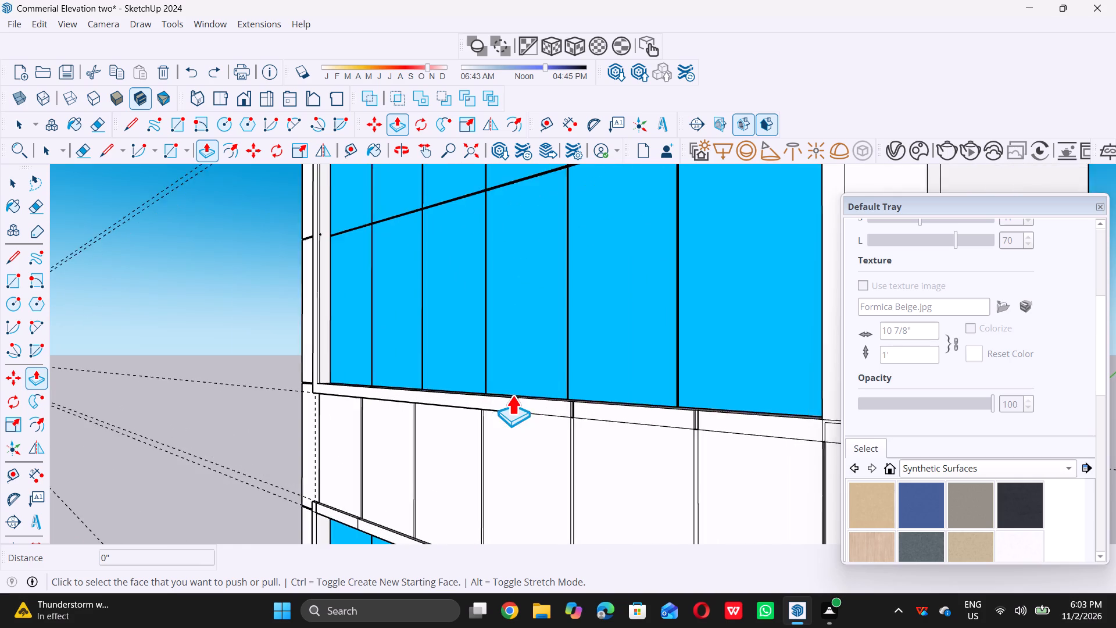
scroll(512, 395, "up", 8)
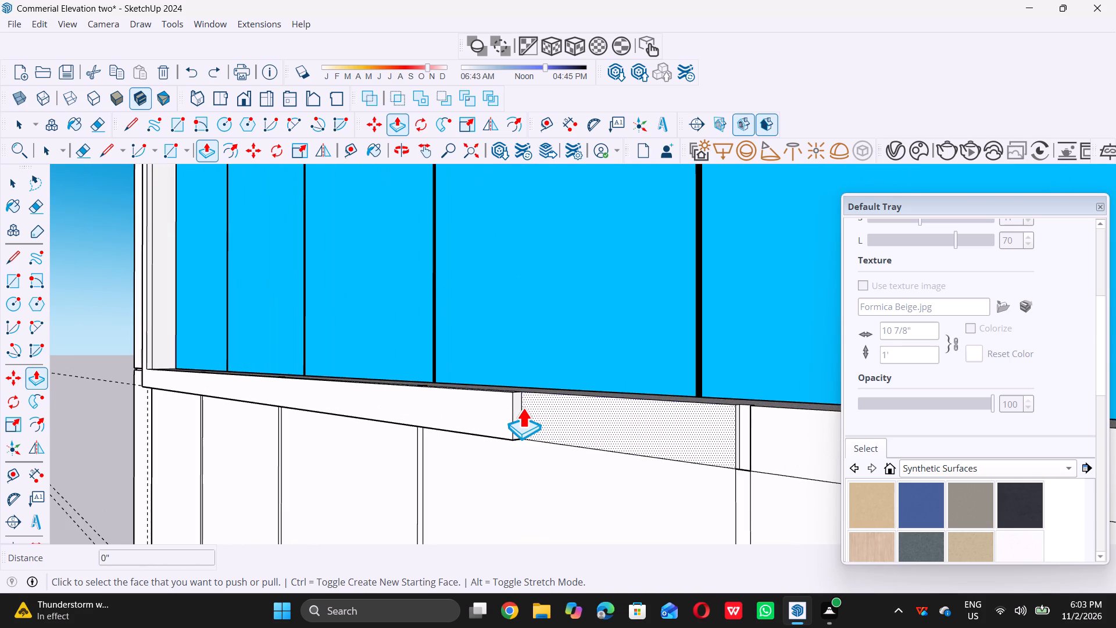
scroll(522, 406, "up", 14)
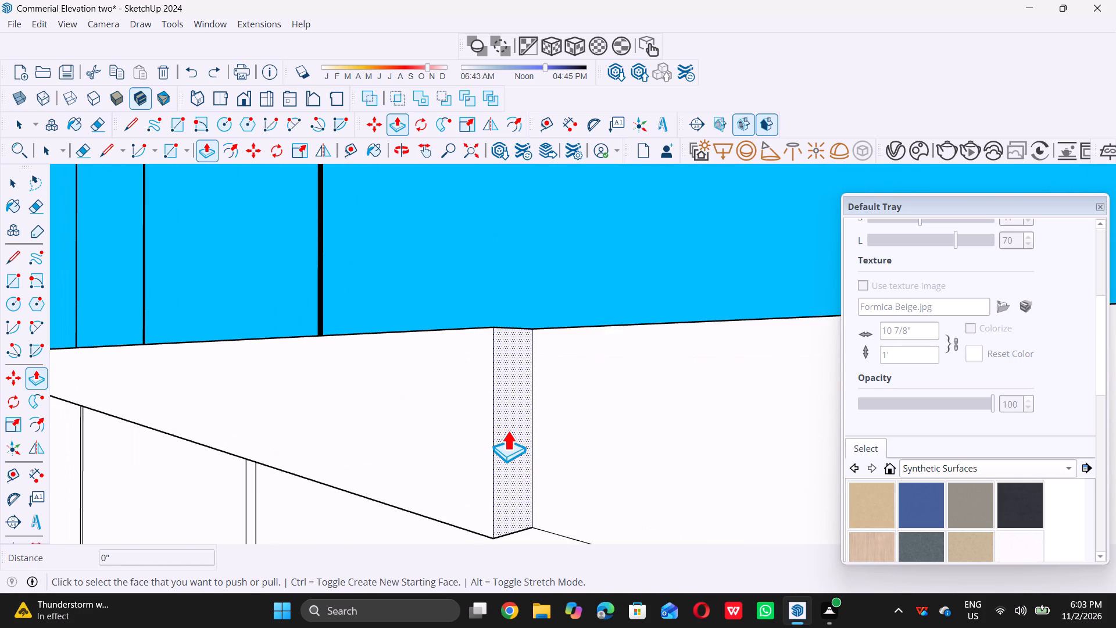
double_click(507, 430)
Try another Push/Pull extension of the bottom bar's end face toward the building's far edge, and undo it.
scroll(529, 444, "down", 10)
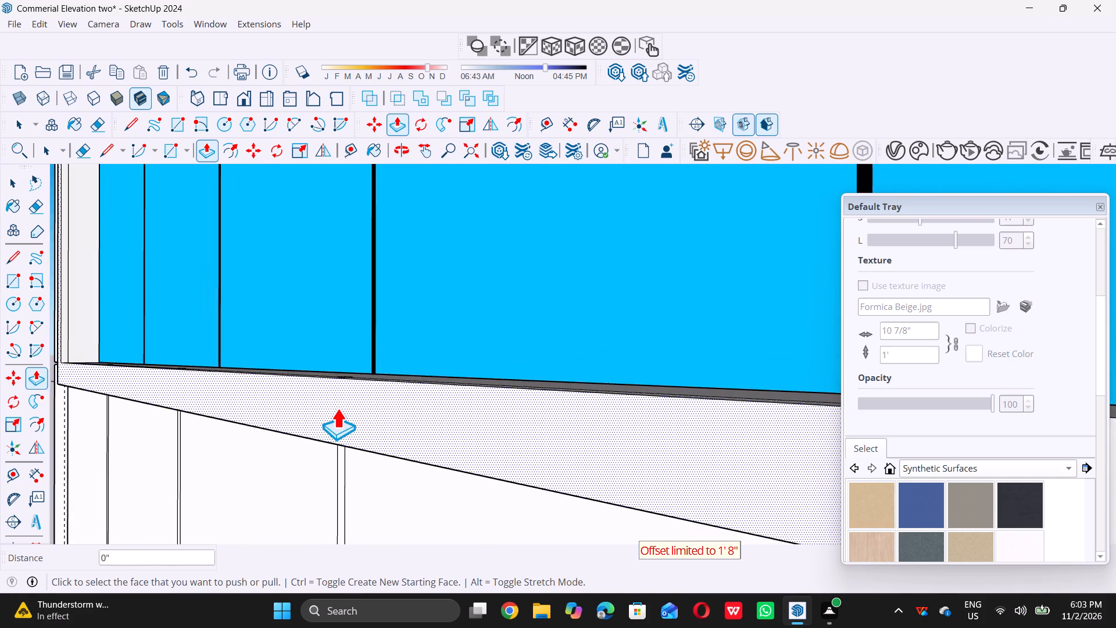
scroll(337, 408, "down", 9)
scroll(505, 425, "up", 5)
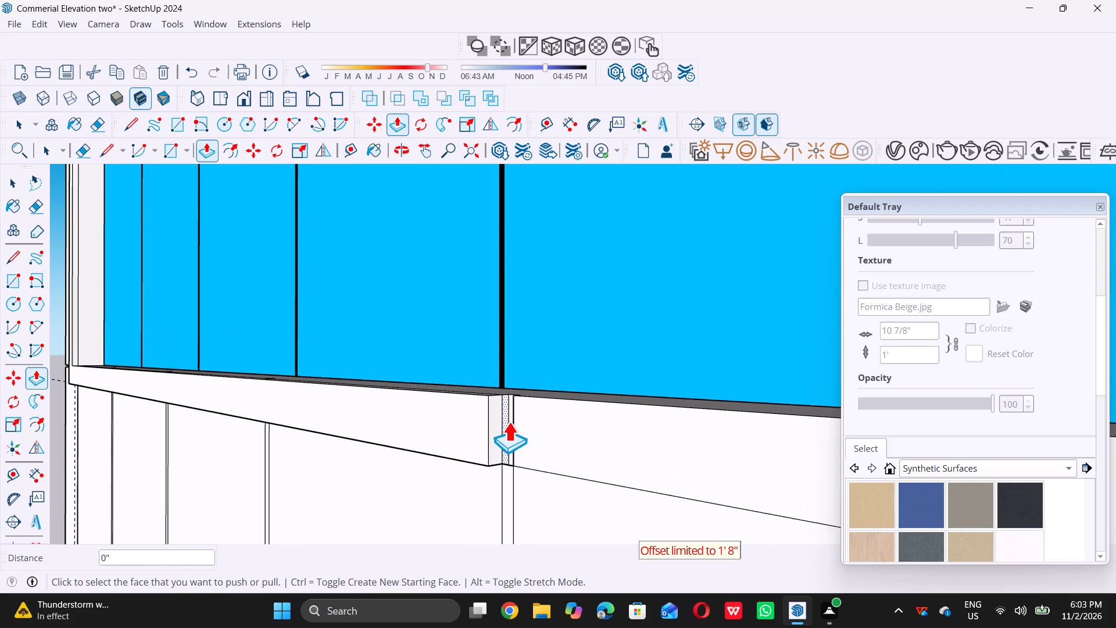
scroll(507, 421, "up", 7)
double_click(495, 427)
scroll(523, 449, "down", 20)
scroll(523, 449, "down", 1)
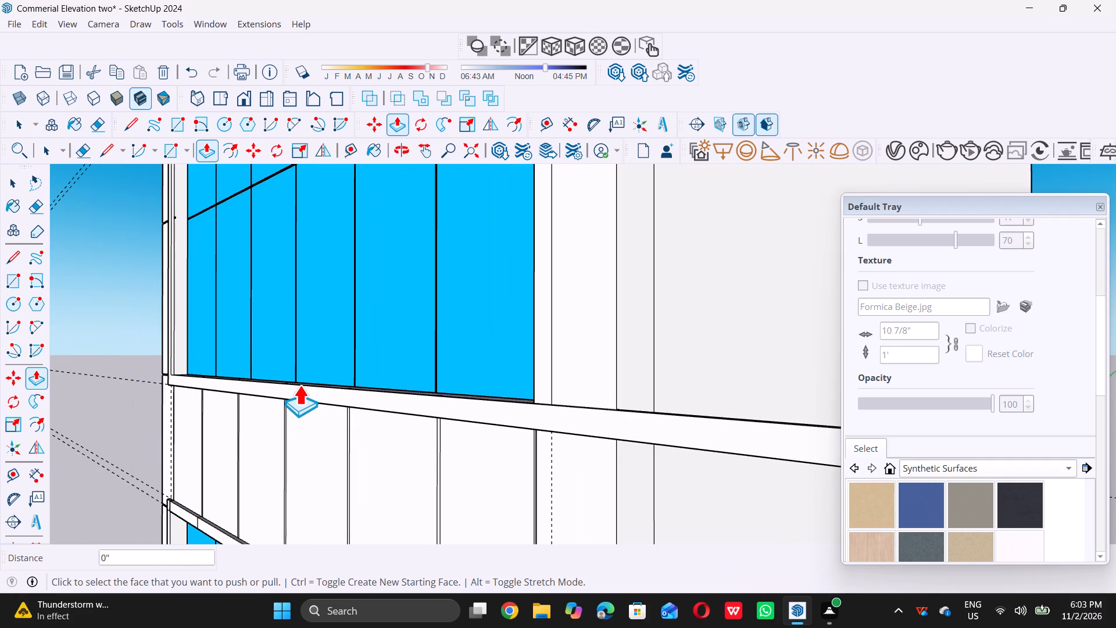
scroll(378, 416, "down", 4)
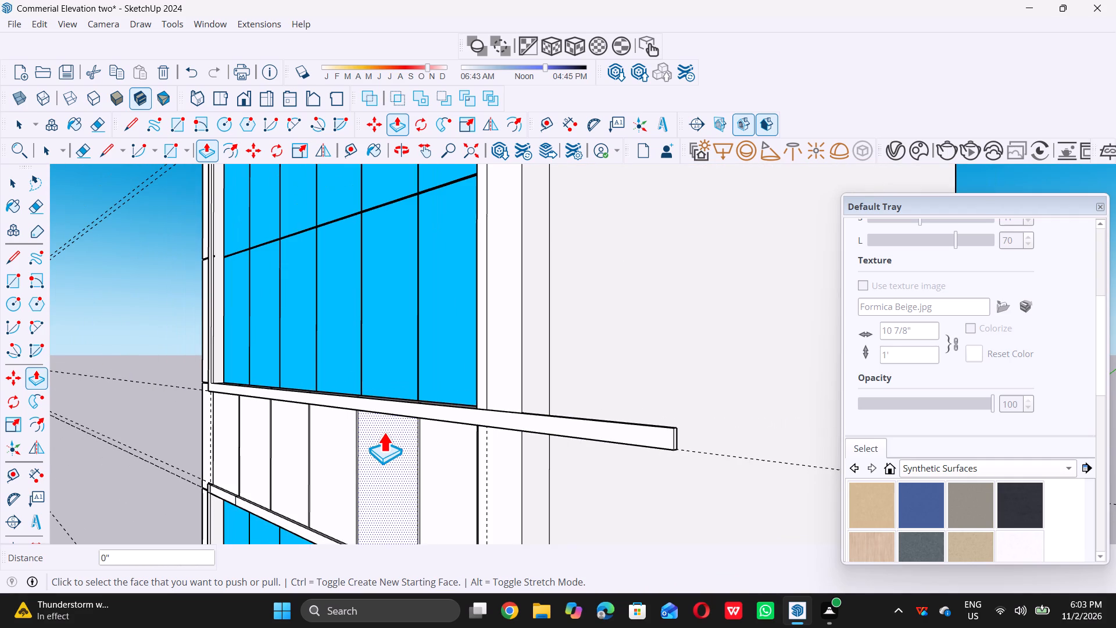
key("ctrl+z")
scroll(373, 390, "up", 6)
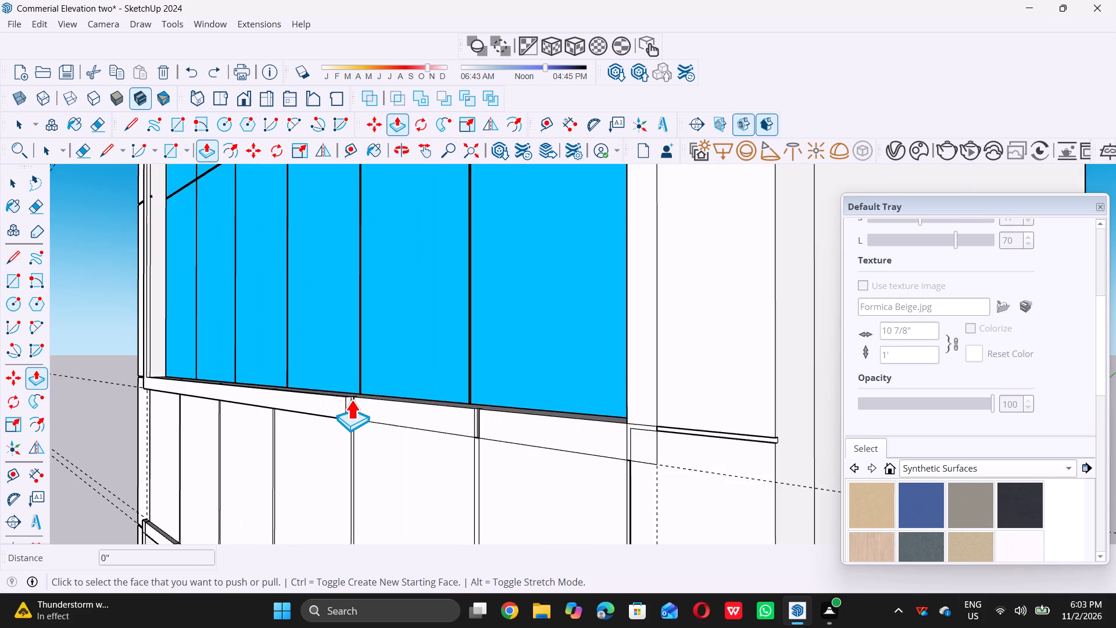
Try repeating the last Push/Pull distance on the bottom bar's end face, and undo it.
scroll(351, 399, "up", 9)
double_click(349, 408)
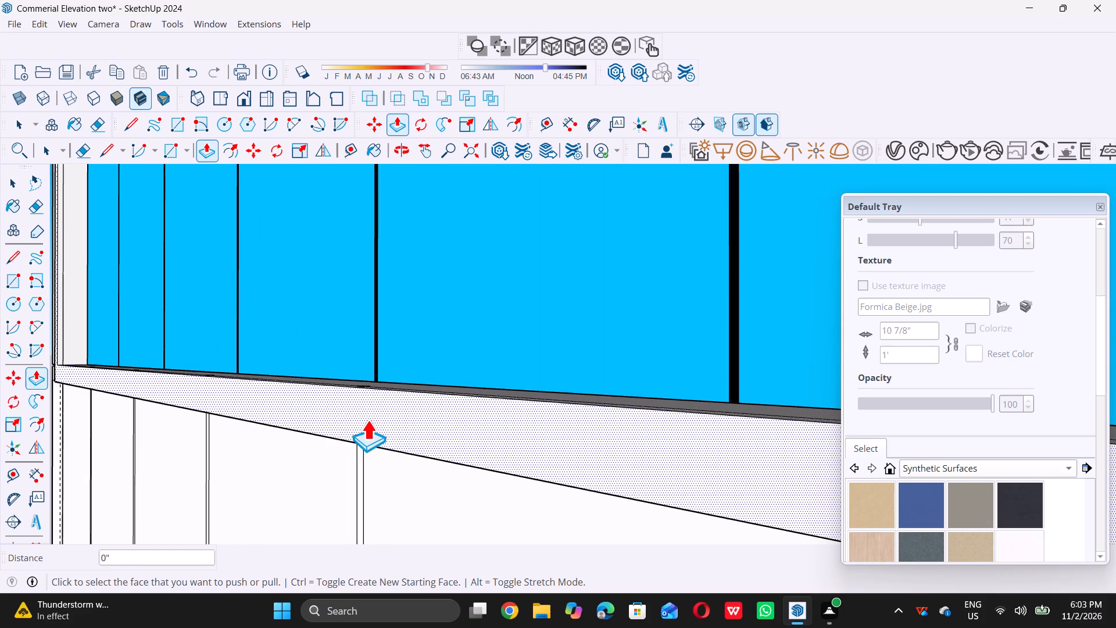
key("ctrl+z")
Push/Pull the bottom bar's end face 5' 7" along to the vertical guide just past the middle window's far edge.
scroll(355, 419, "down", 5)
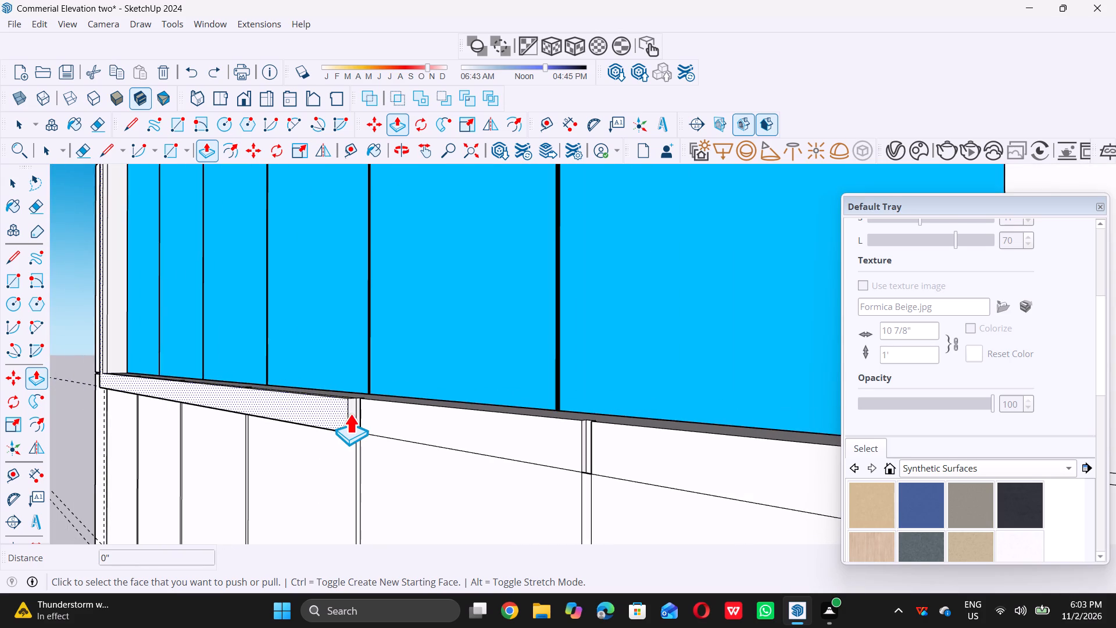
scroll(350, 412, "up", 5)
left_click(351, 412)
scroll(374, 431, "down", 4)
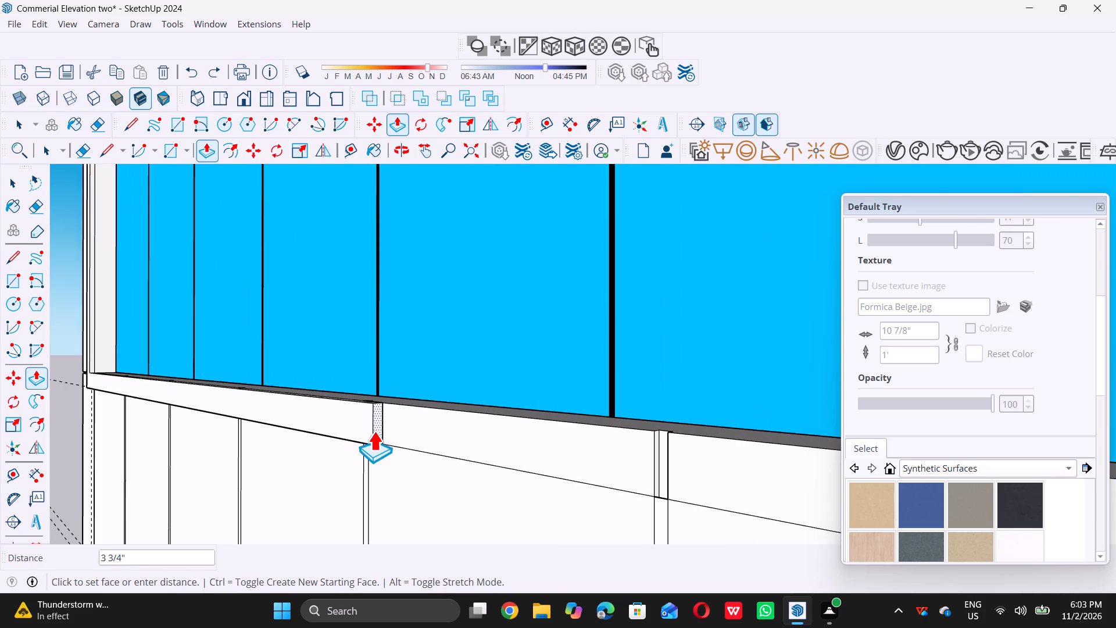
scroll(374, 431, "down", 9)
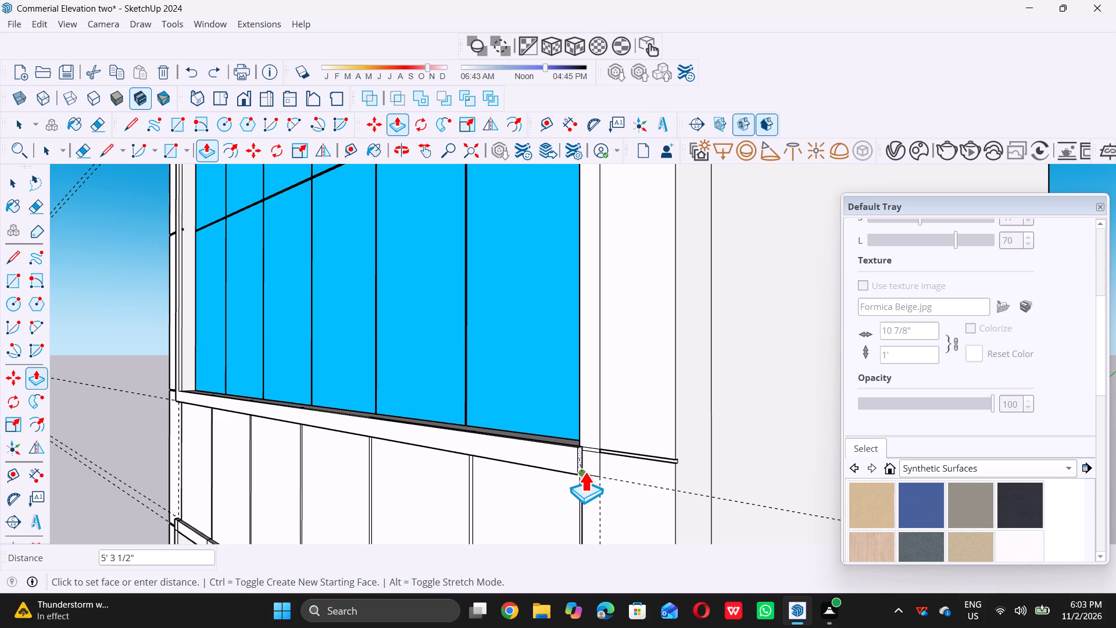
scroll(596, 476, "up", 6)
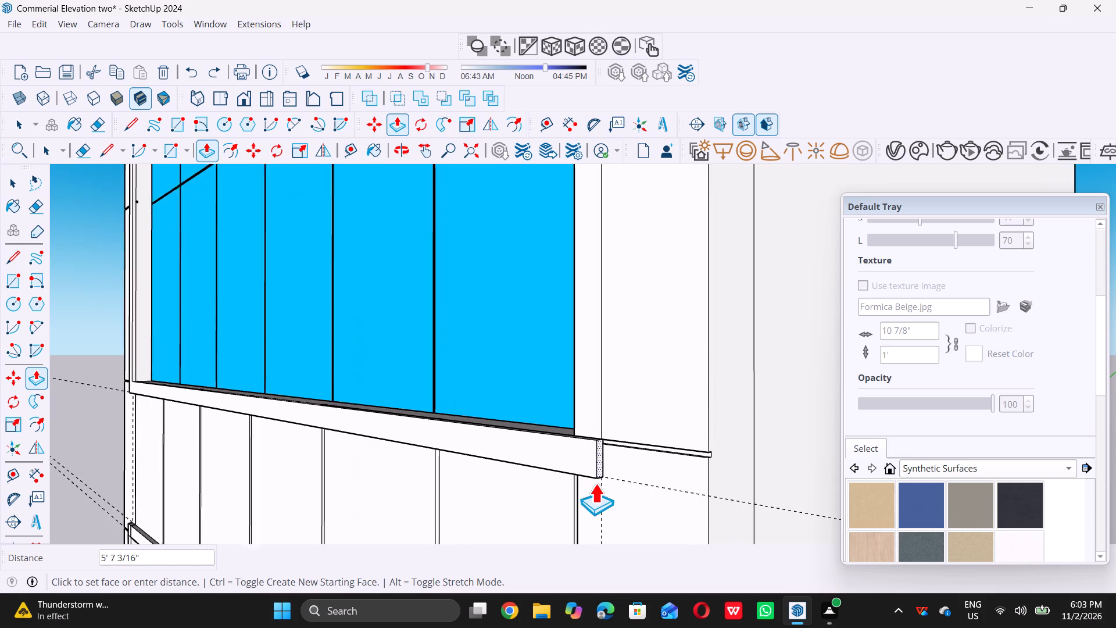
left_click(600, 491)
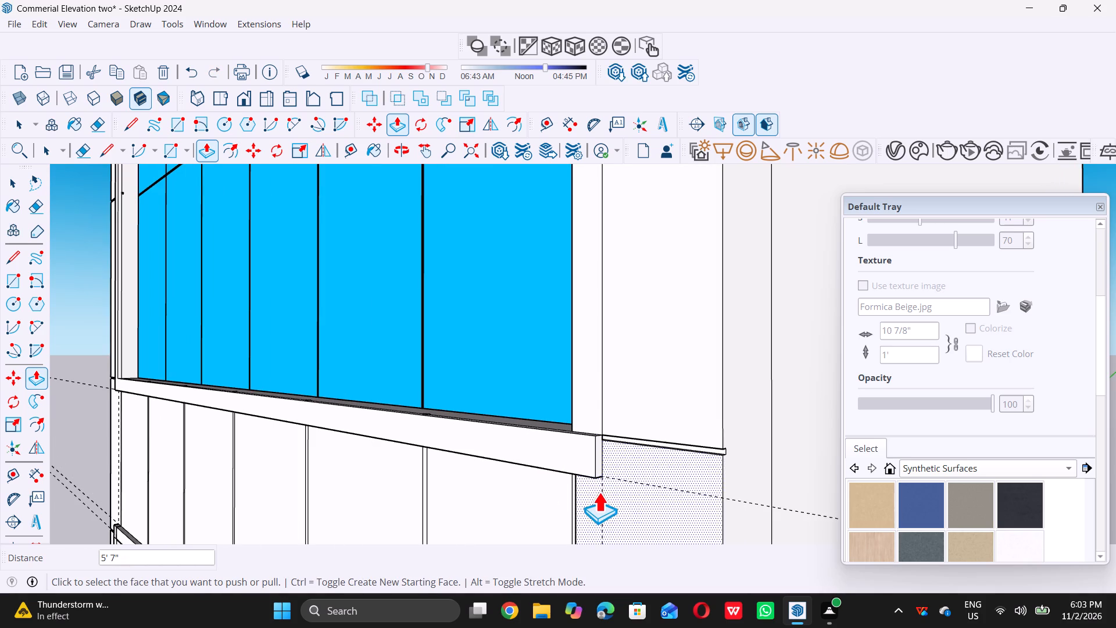
key("space")
scroll(566, 477, "down", 14)
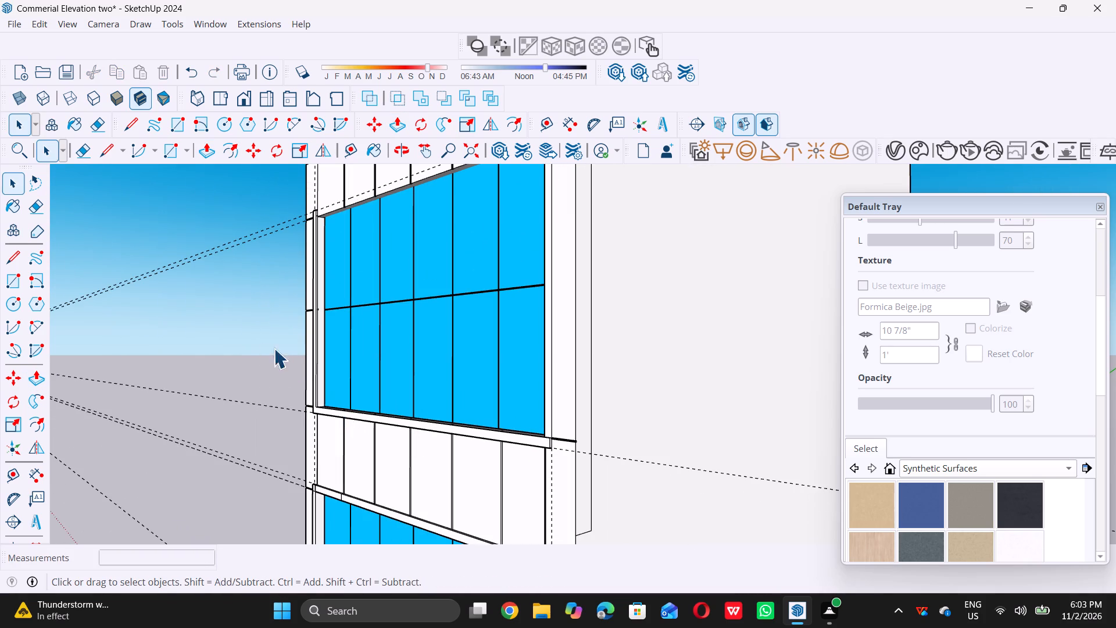
left_click(233, 340)
Draw a 1" line across the bottom bar's top face from the middle window's far bottom corner to the front edge.
scroll(427, 402, "down", 5)
middle_click_drag(442, 433, 570, 533)
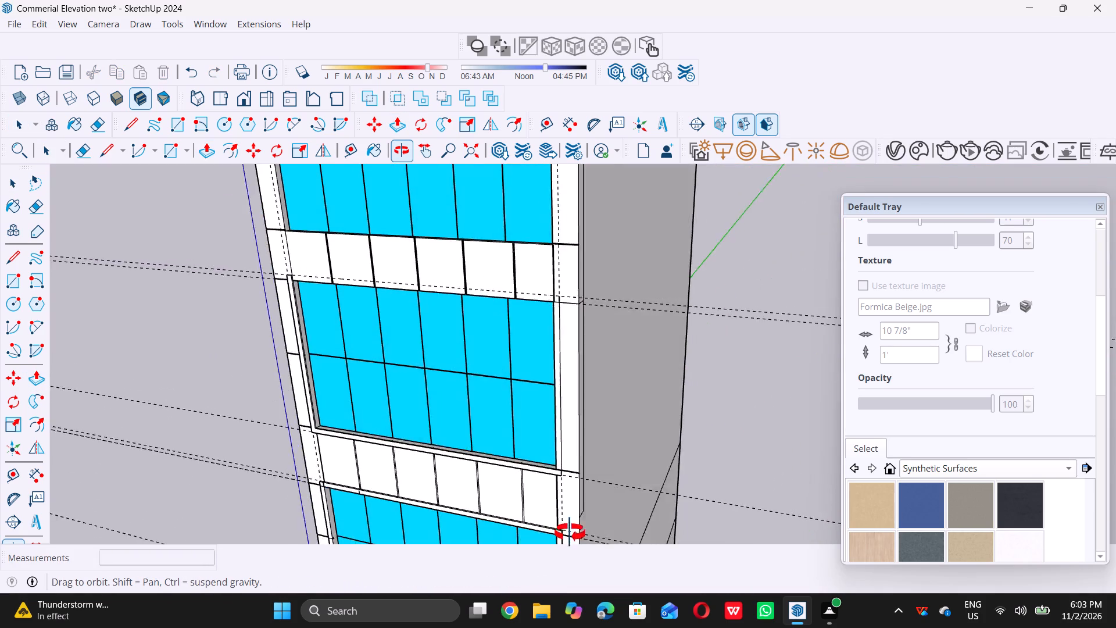
middle_click_drag(570, 533, 570, 534)
scroll(568, 520, "up", 10)
scroll(569, 453, "up", 6)
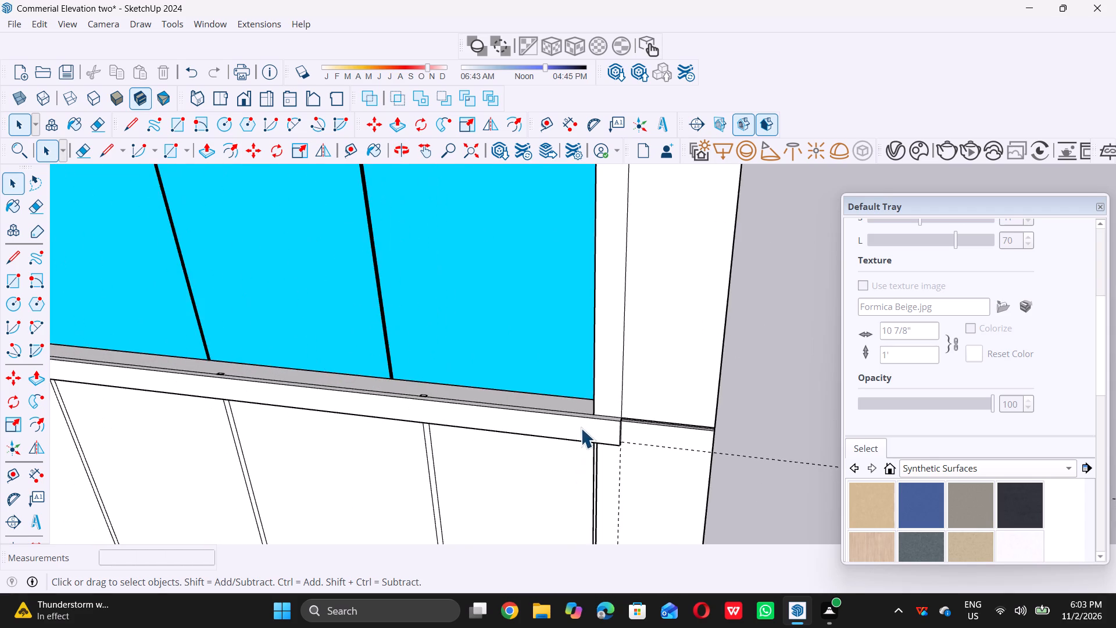
scroll(581, 428, "up", 18)
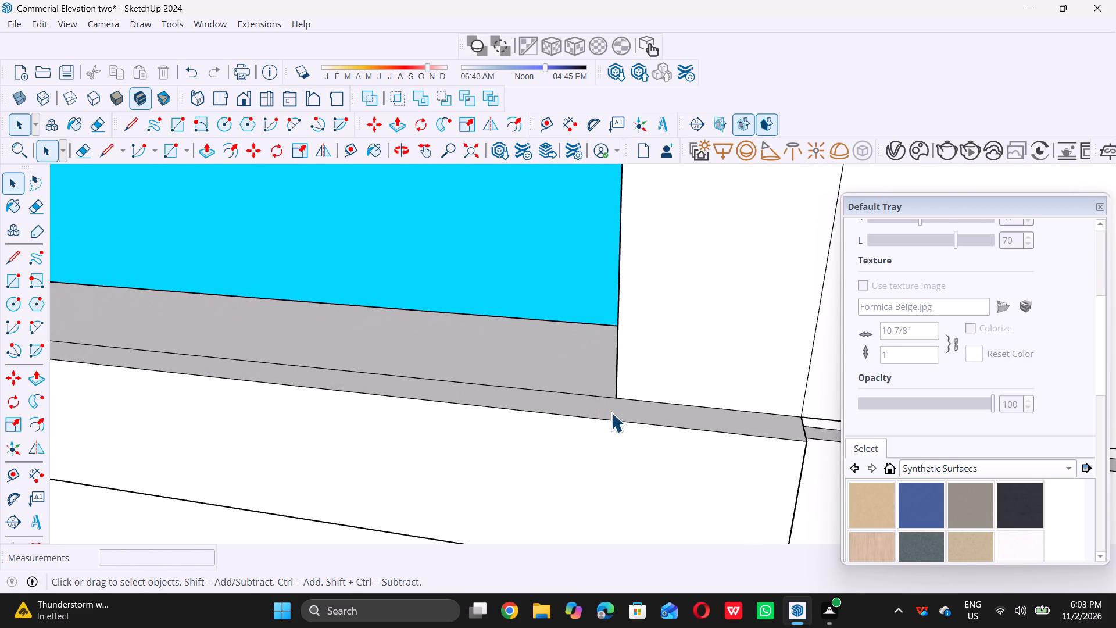
key("l")
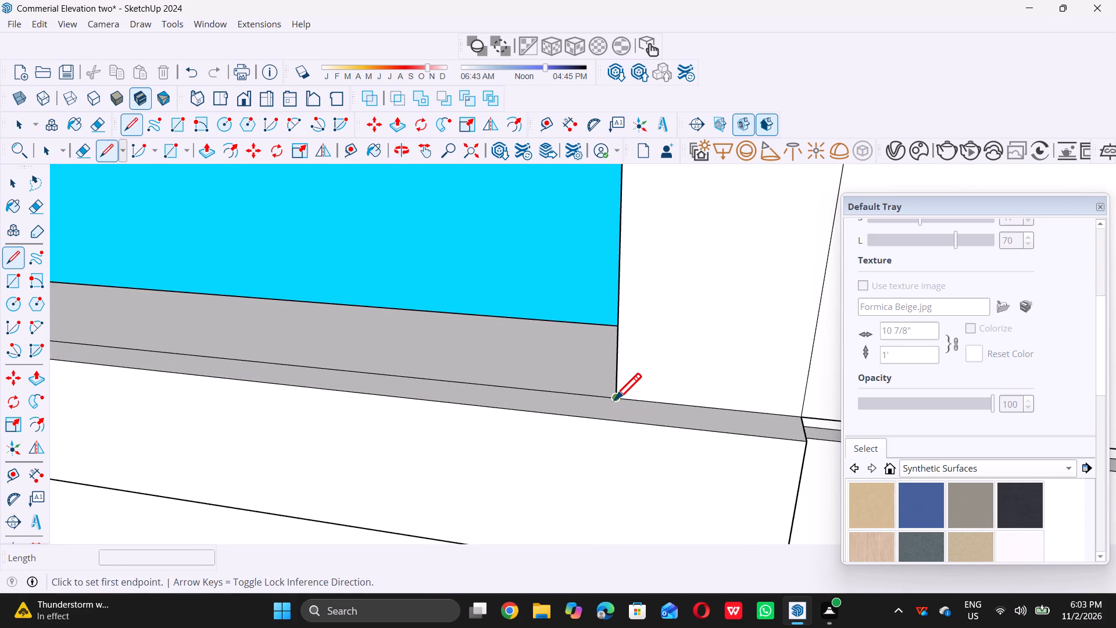
double_click(614, 398)
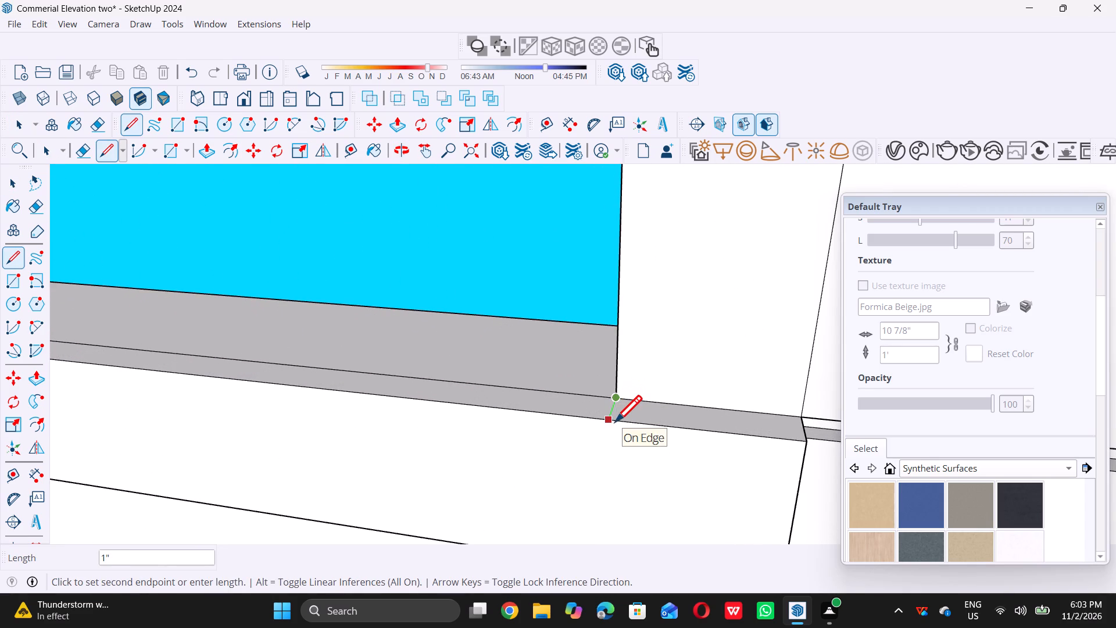
left_click(615, 422)
key("space")
Push/Pull the small top face beyond the new line upward by the last distance, forming a vertical strip beside the window.
scroll(584, 443, "down", 6)
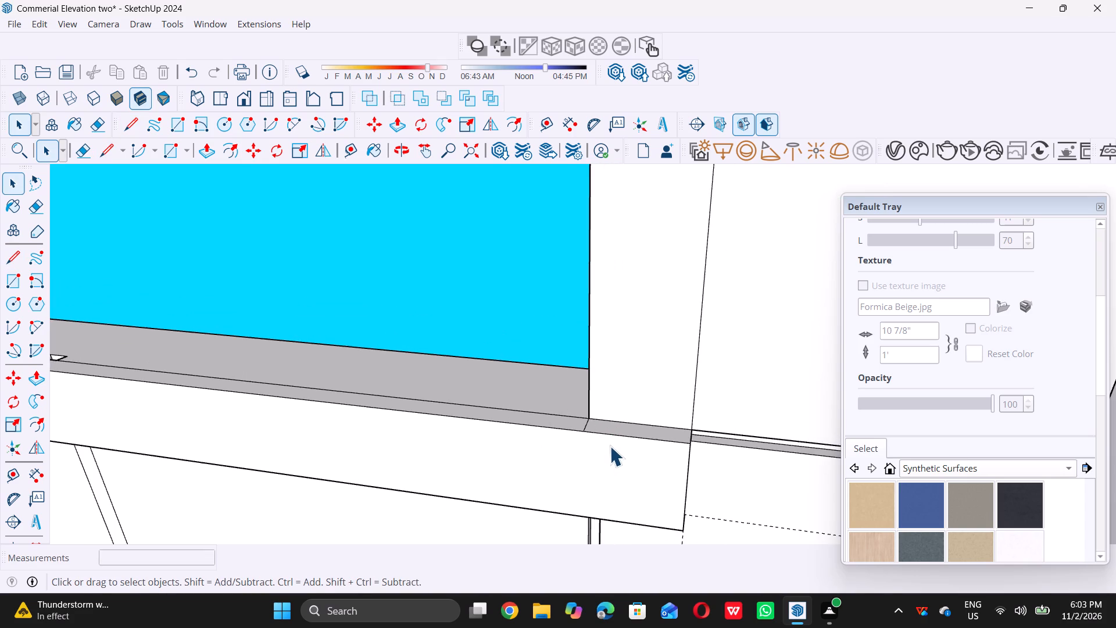
scroll(630, 438, "up", 8)
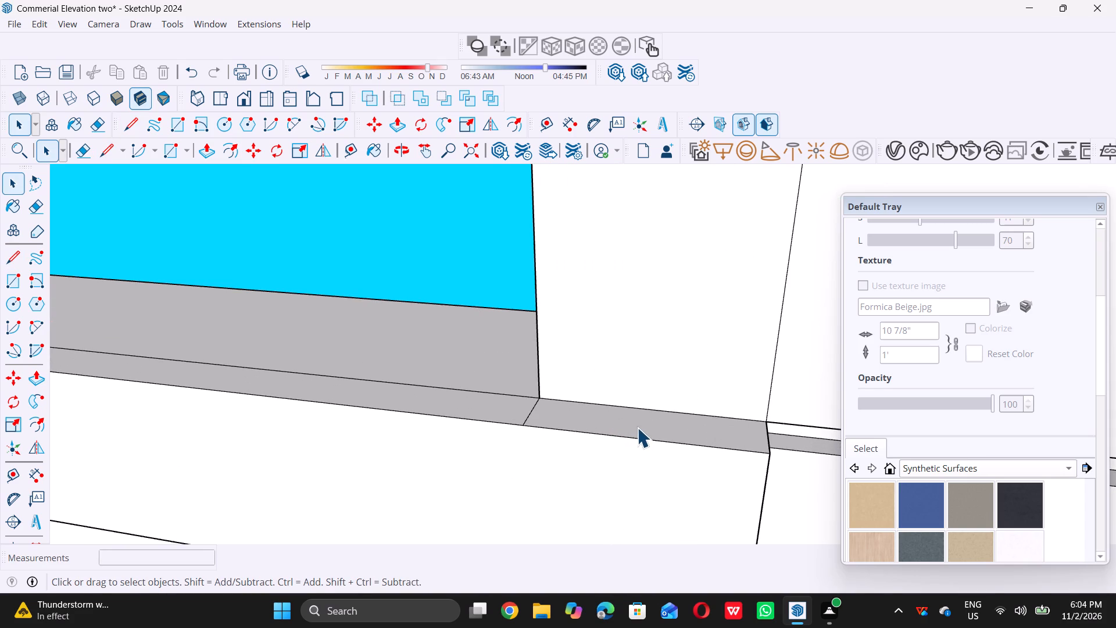
left_click(637, 427)
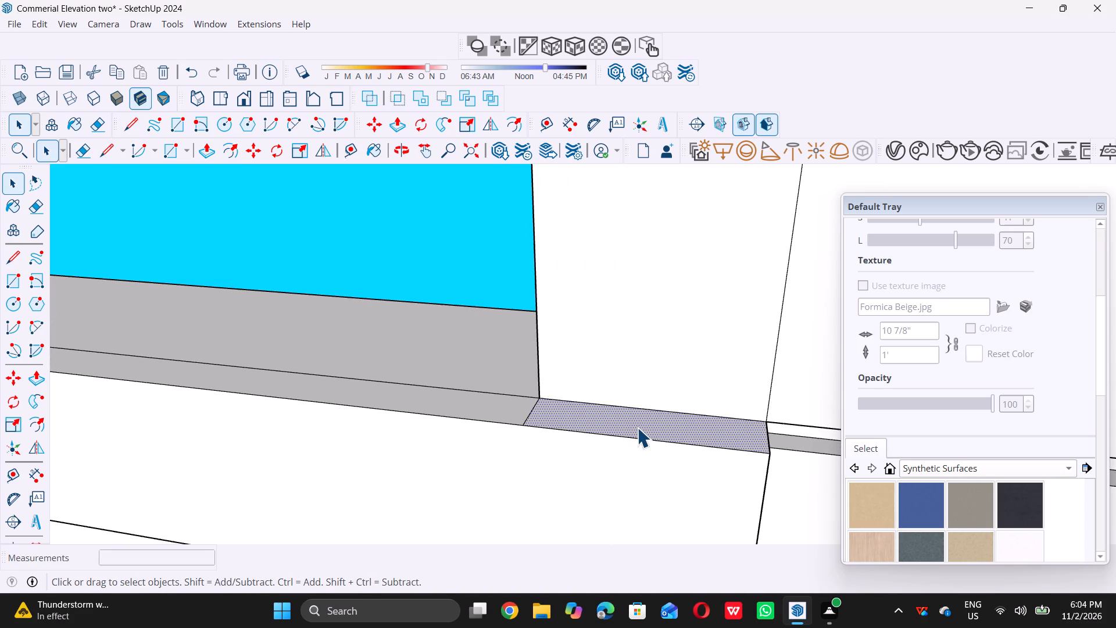
key("p")
triple_click(639, 424)
scroll(627, 404, "down", 5)
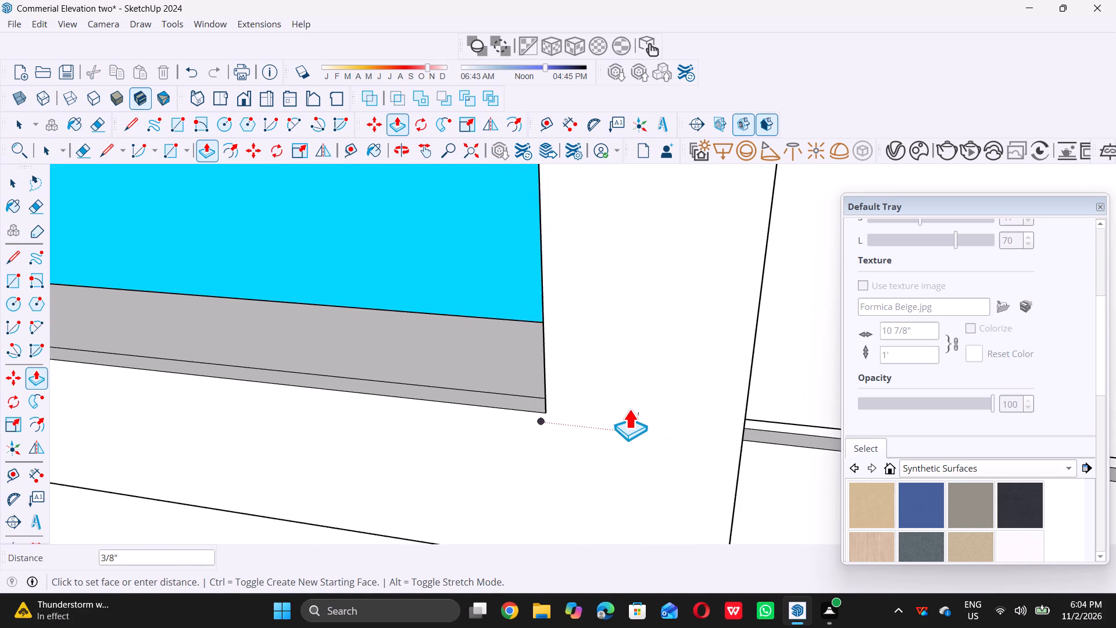
scroll(629, 409, "down", 20)
scroll(629, 409, "down", 3)
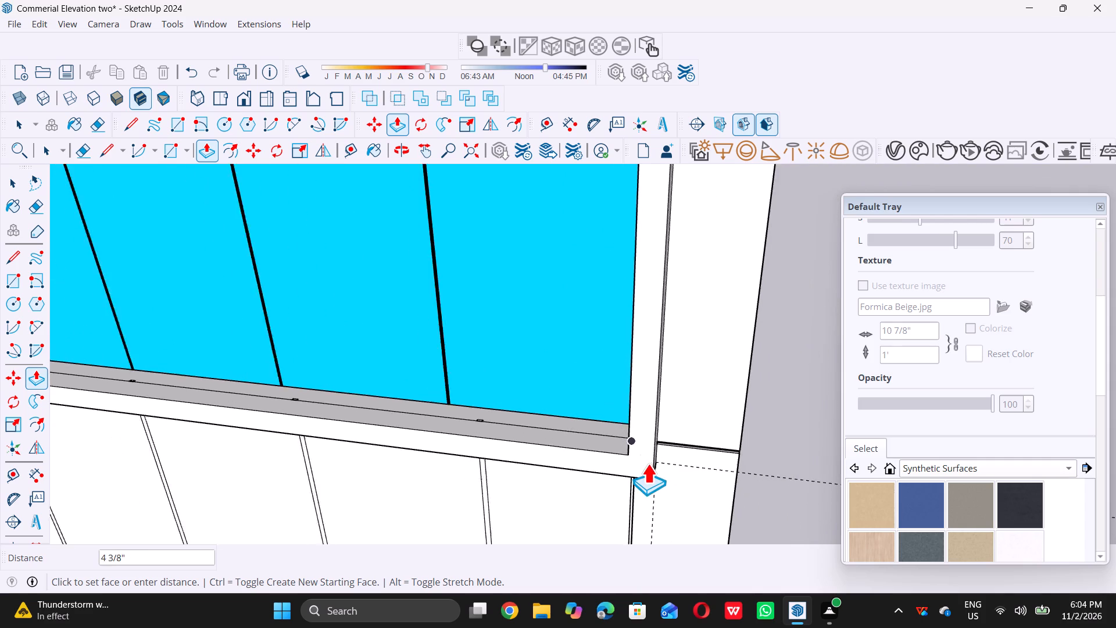
scroll(648, 463, "down", 13)
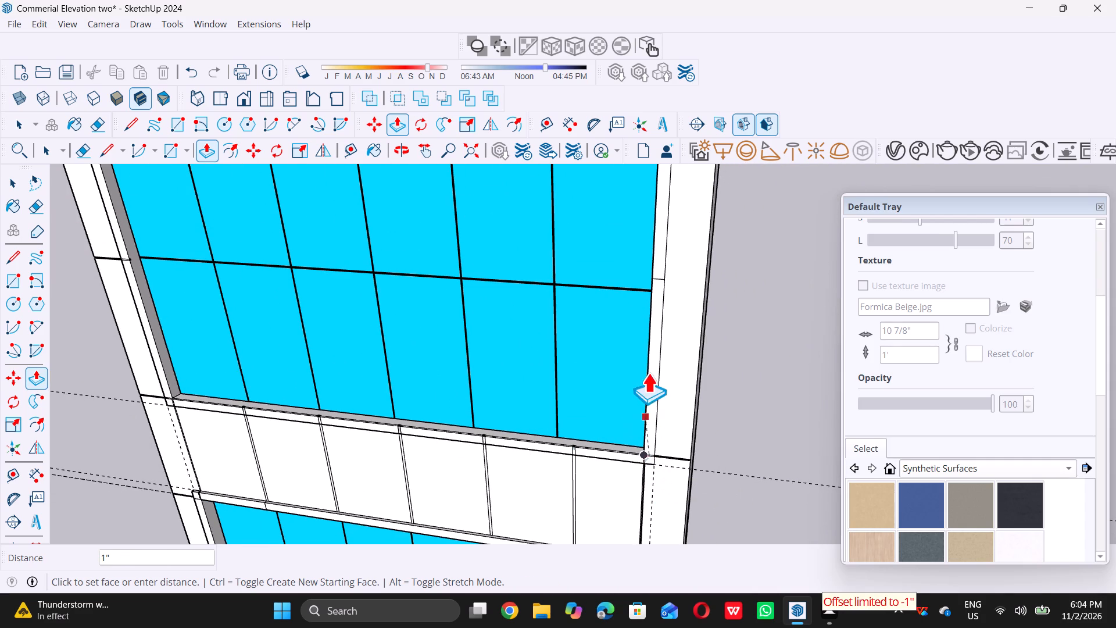
key("space")
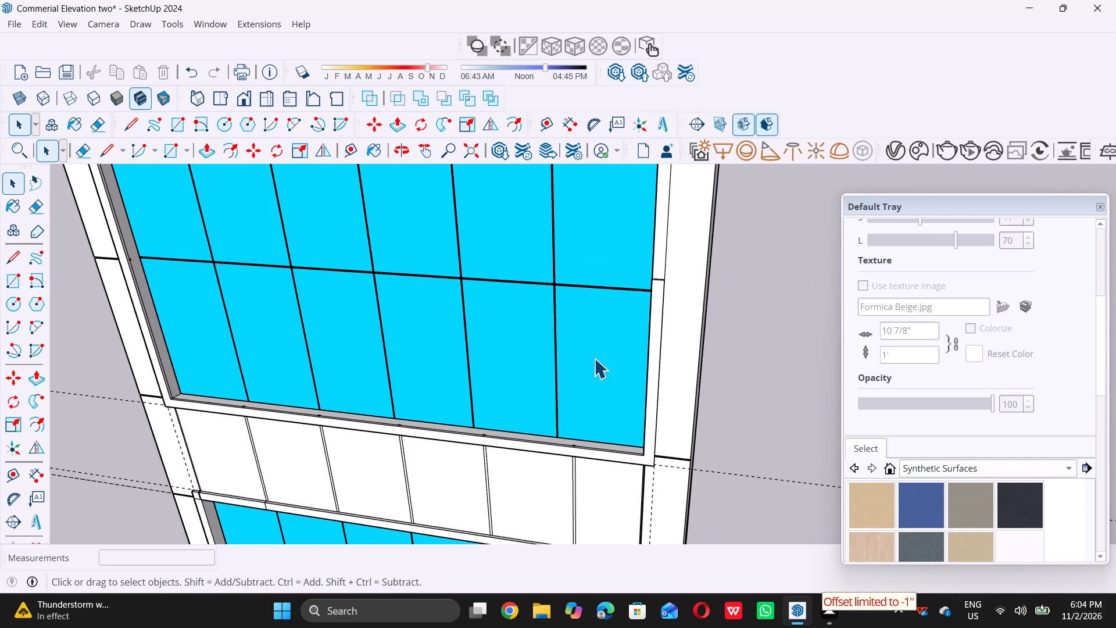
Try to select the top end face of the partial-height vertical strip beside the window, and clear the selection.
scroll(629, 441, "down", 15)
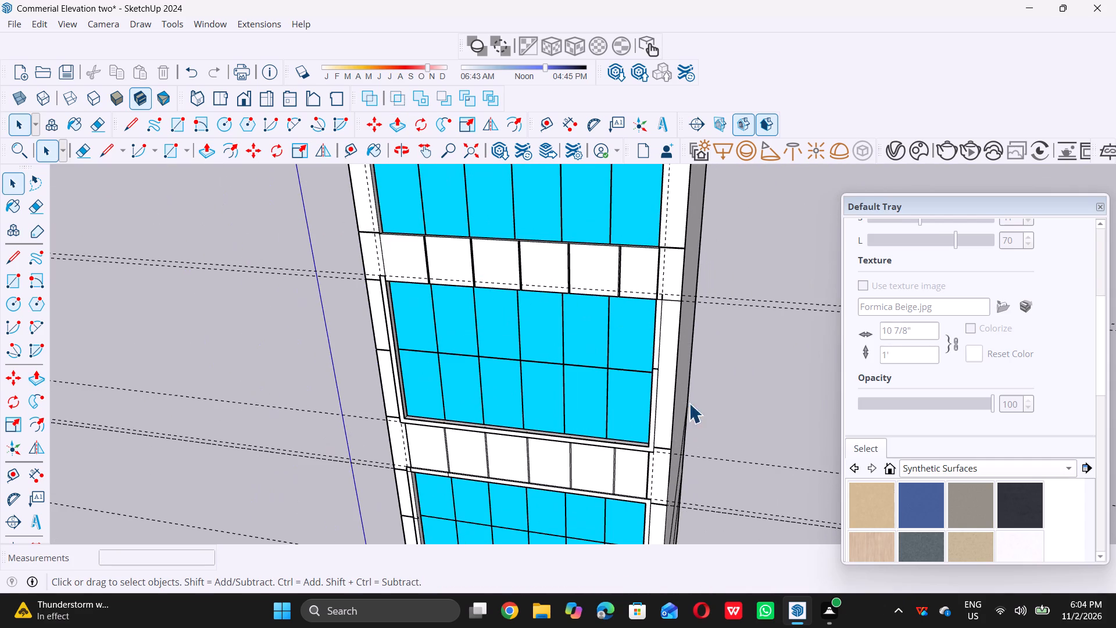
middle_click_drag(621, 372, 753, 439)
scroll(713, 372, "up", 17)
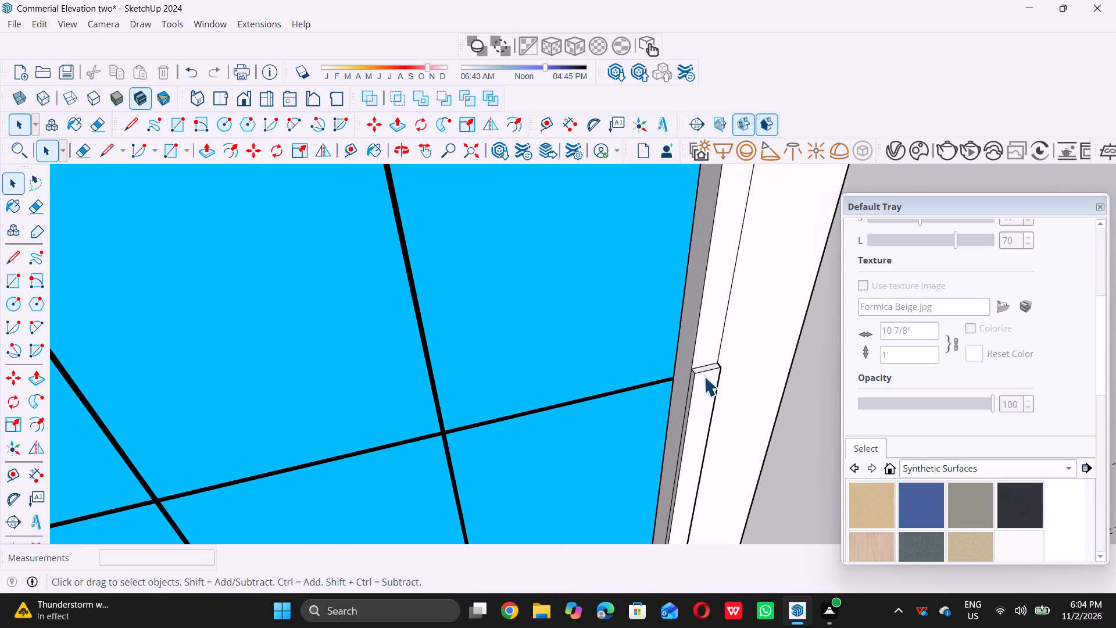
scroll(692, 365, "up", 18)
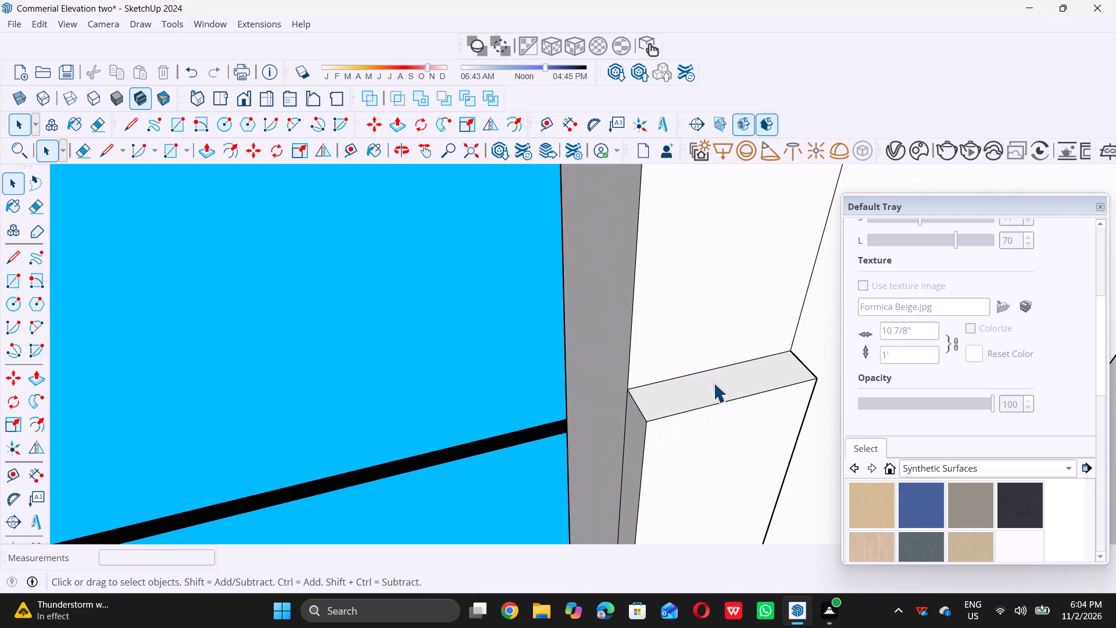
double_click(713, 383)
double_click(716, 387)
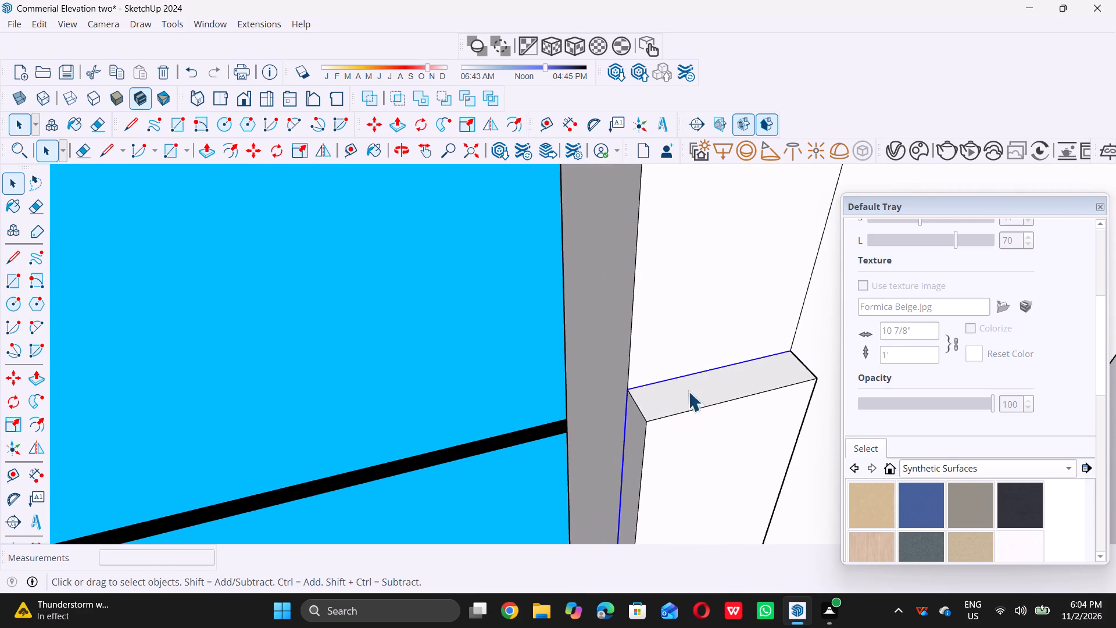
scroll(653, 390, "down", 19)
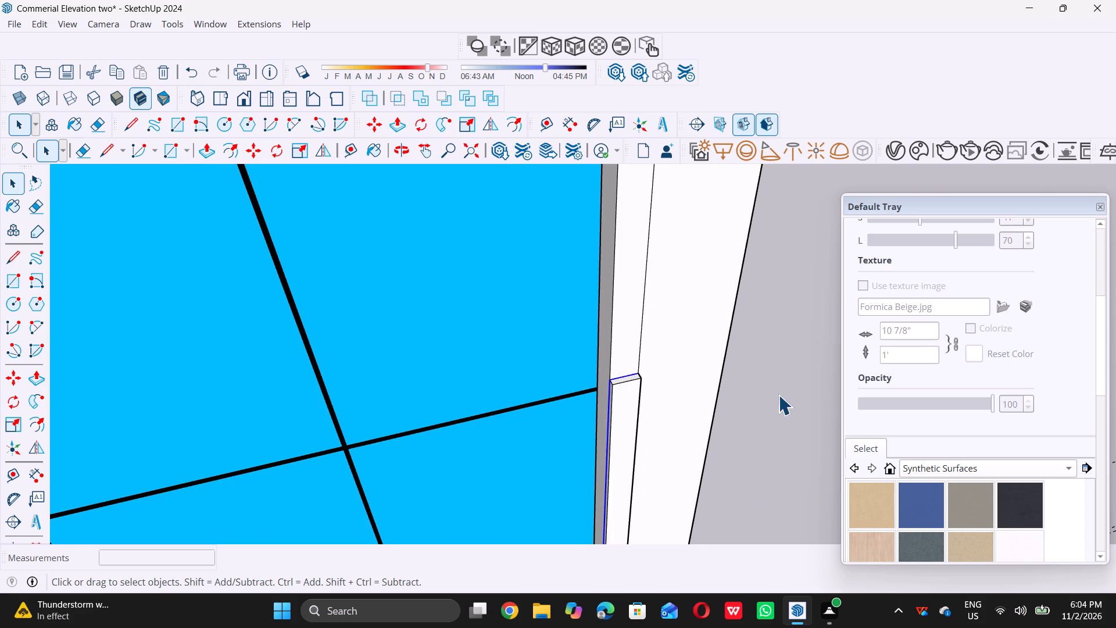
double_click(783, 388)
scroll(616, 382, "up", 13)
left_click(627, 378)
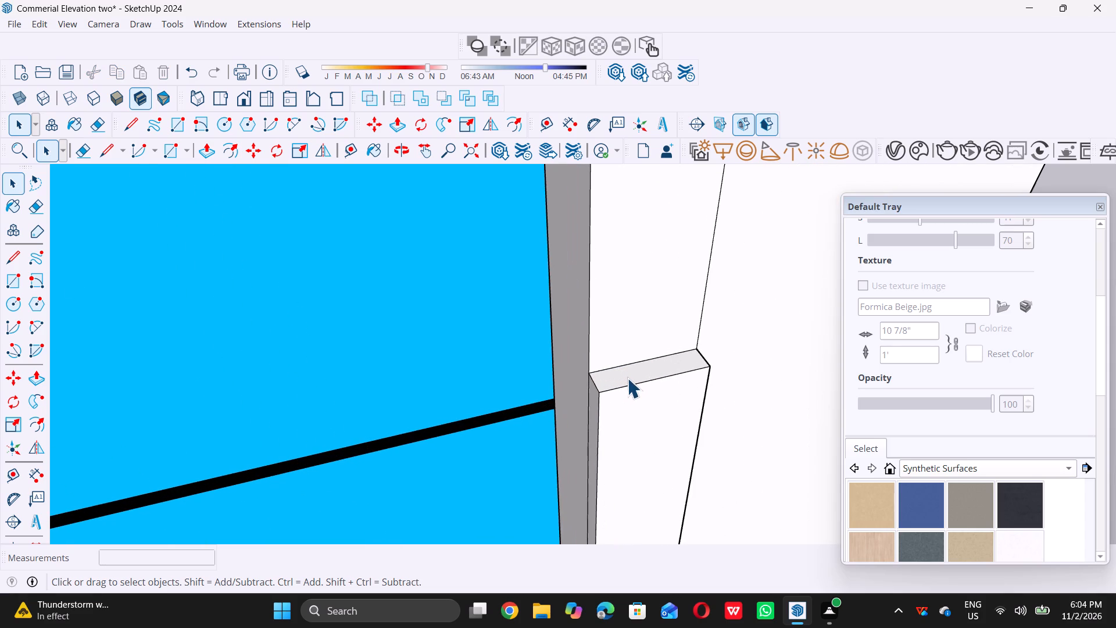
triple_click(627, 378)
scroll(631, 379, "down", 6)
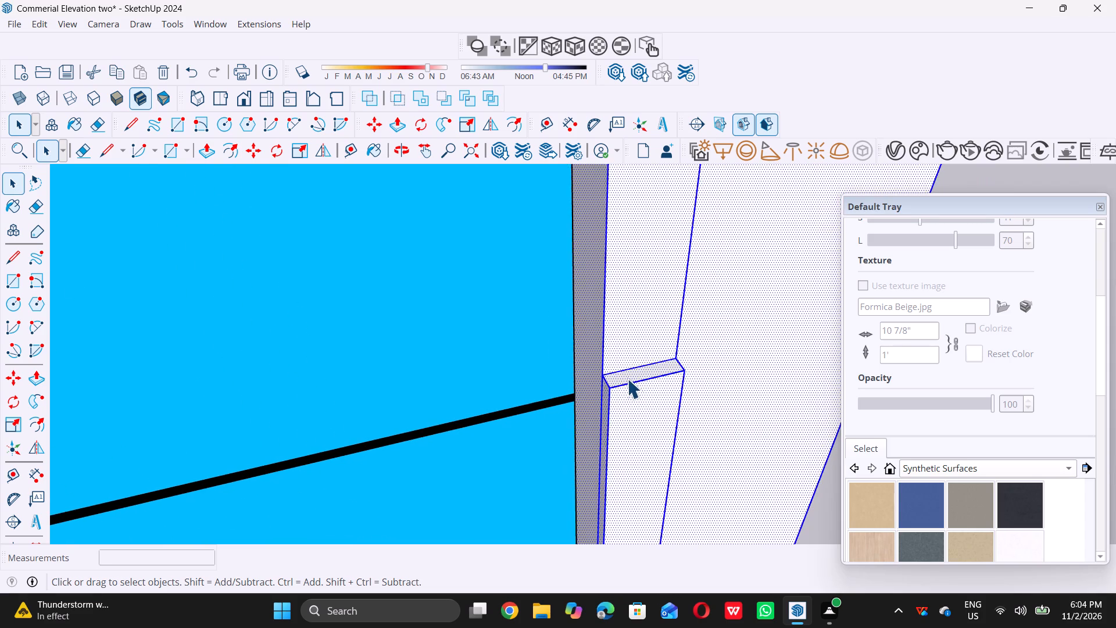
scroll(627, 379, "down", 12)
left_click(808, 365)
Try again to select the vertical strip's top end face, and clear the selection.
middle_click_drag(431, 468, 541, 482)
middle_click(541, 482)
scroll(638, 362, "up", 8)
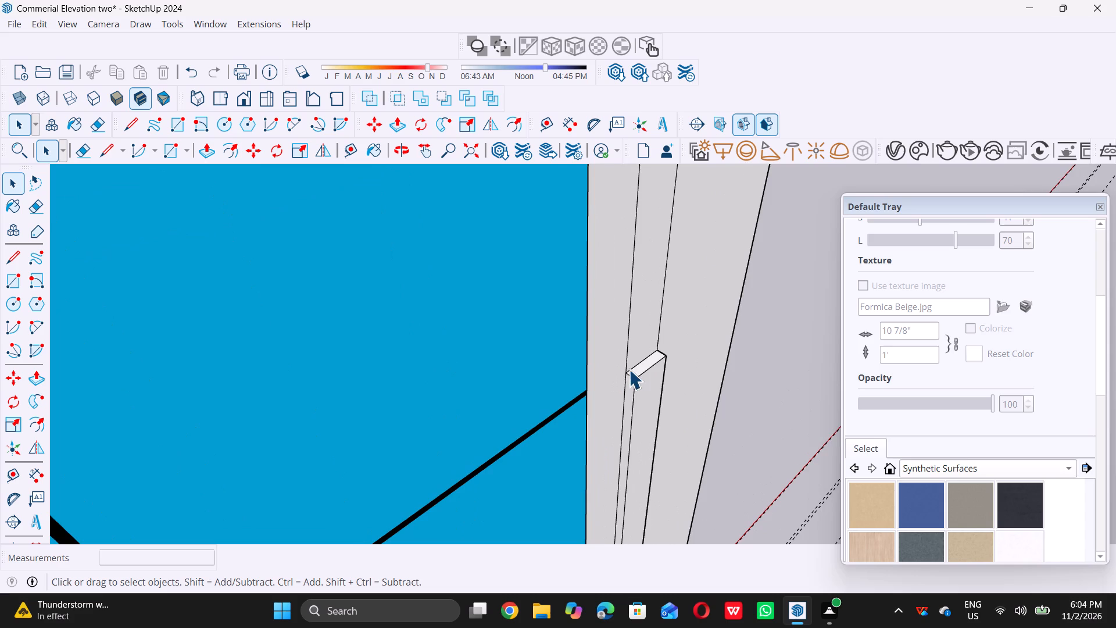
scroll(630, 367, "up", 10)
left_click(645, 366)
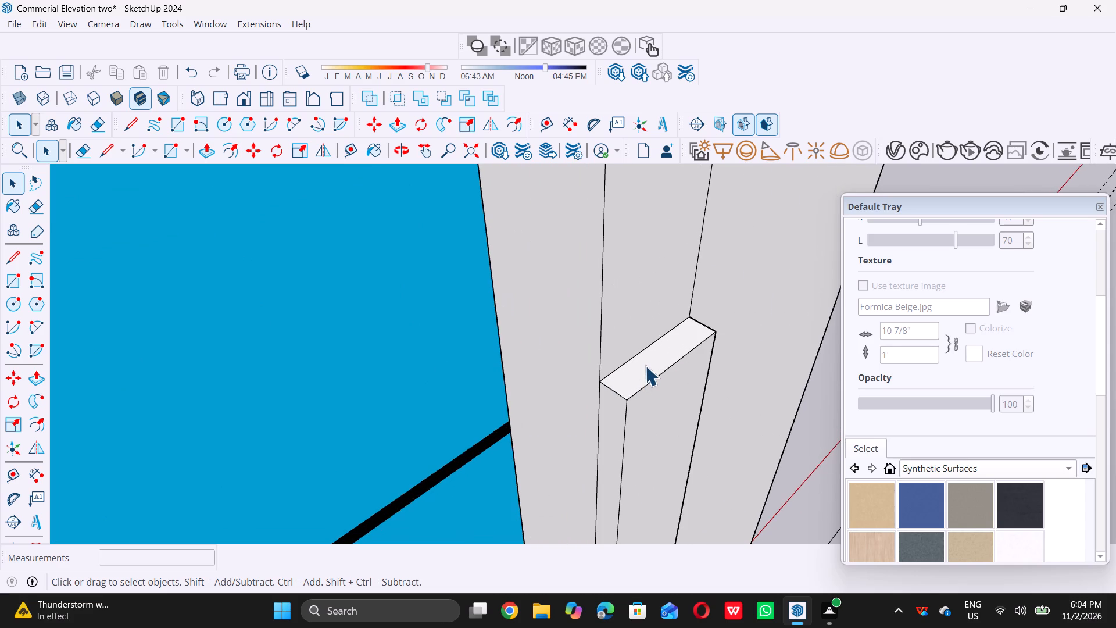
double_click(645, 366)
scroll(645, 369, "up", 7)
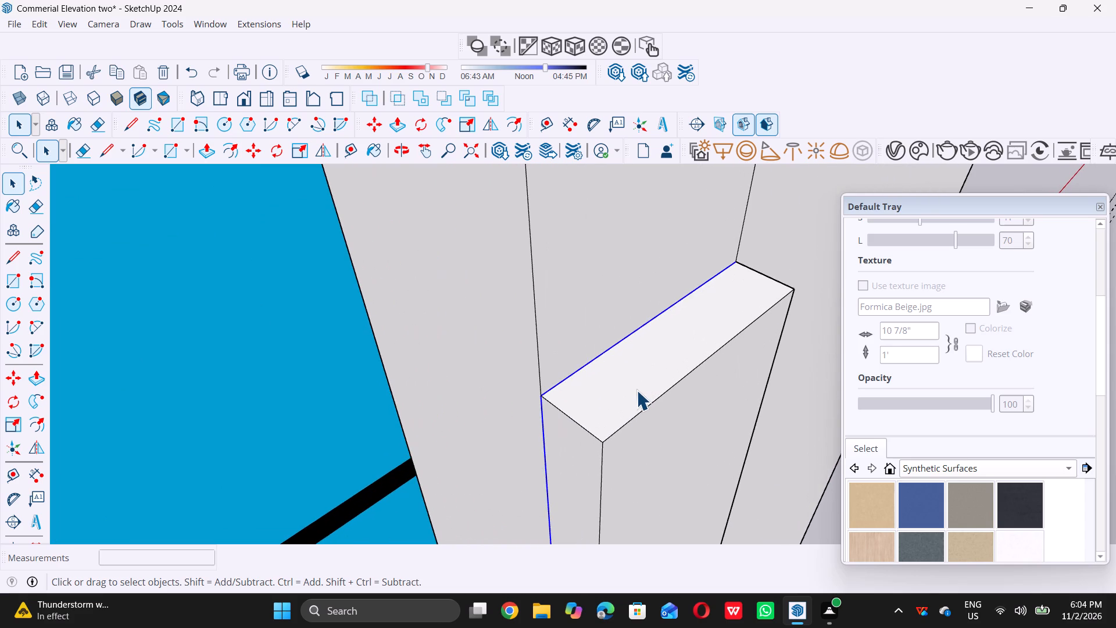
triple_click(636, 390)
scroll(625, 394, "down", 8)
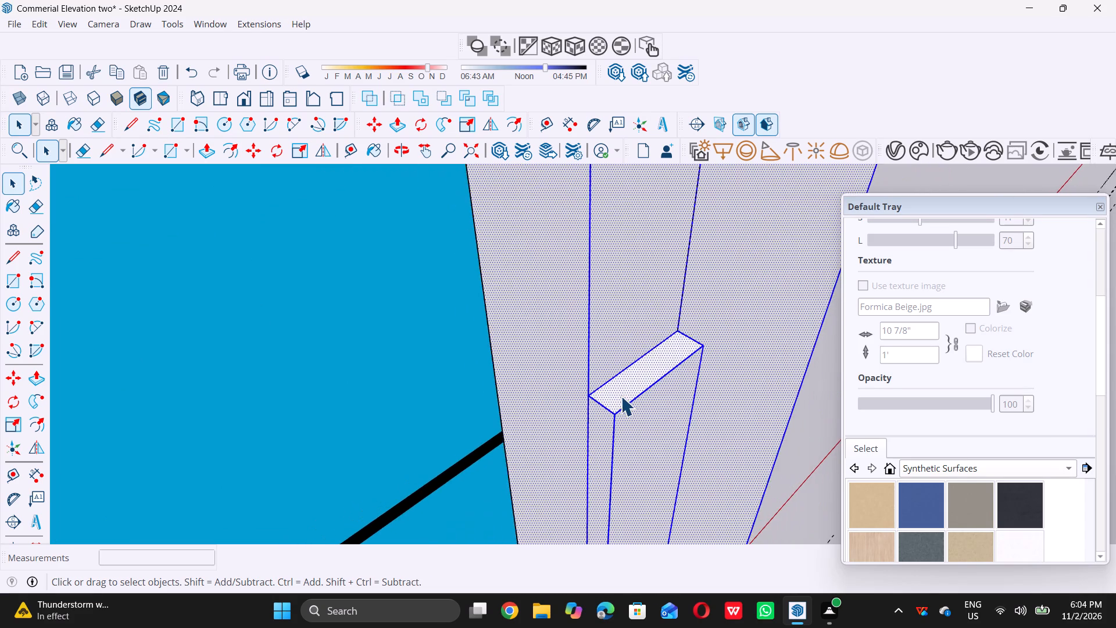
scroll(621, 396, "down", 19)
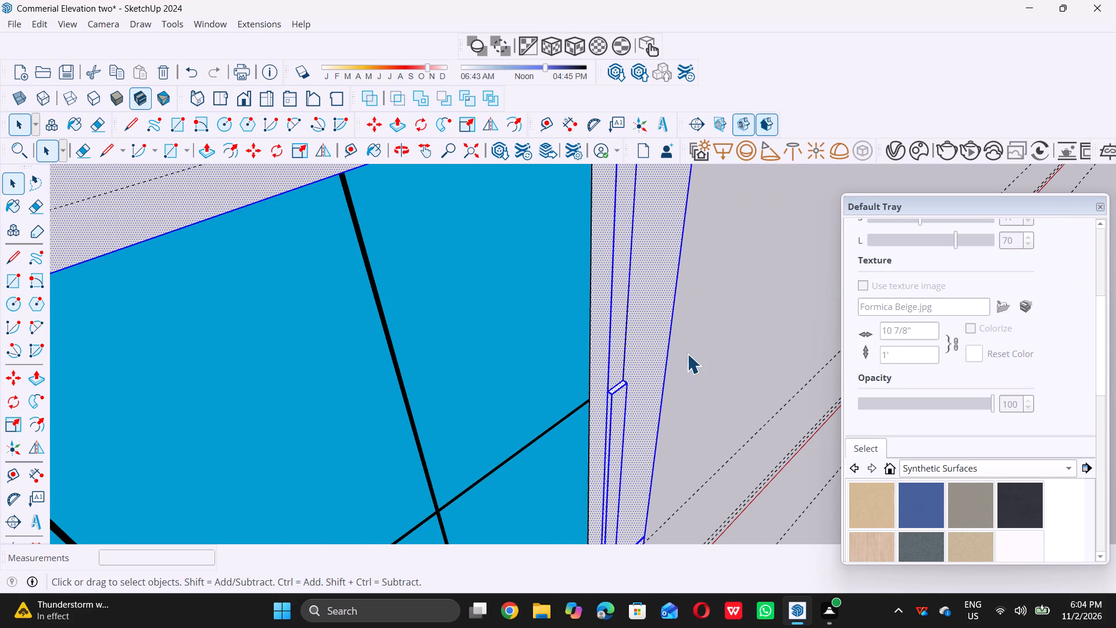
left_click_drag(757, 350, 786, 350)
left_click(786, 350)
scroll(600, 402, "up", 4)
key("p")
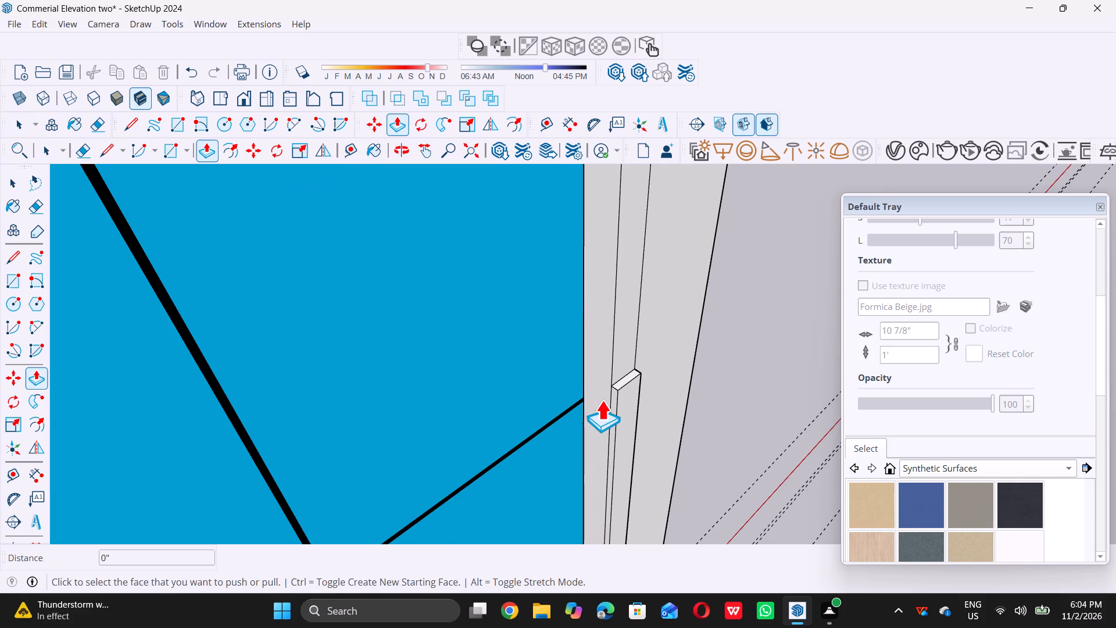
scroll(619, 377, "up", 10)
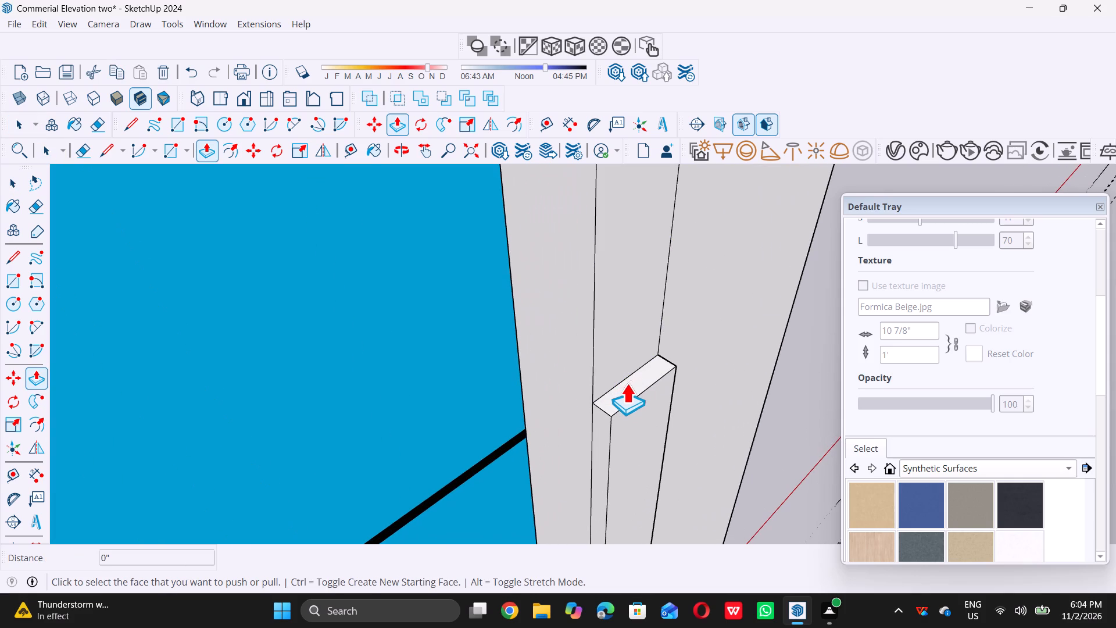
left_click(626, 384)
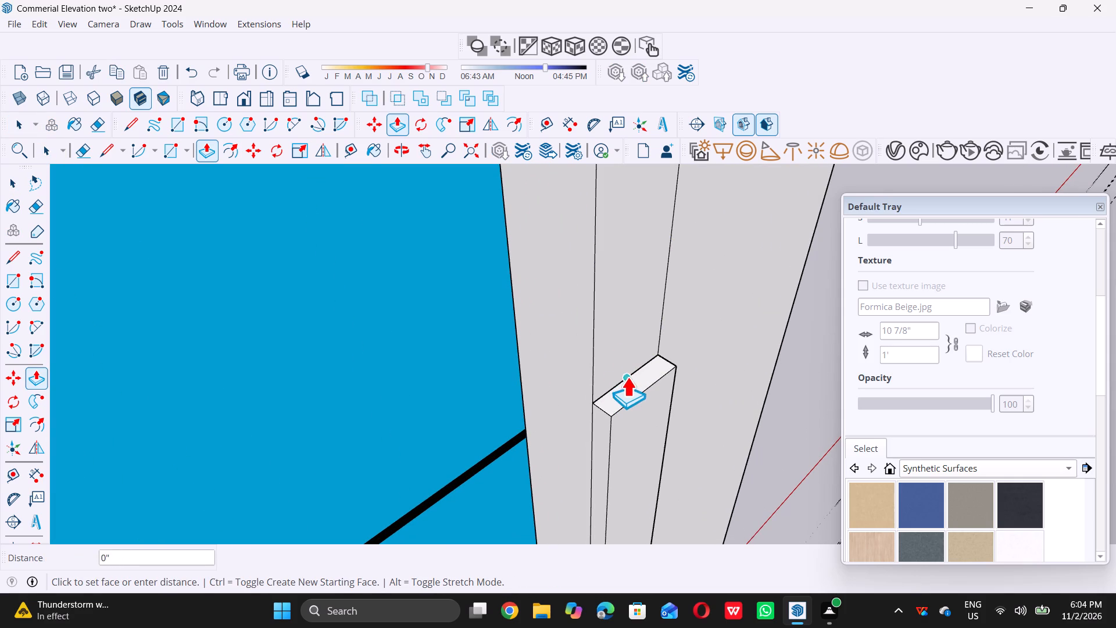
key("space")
Push/Pull the far-side vertical strip's top end face upward about 4' 7 11/16", close to the horizontal guide above the middle window.
scroll(616, 386, "up", 7)
double_click(614, 405)
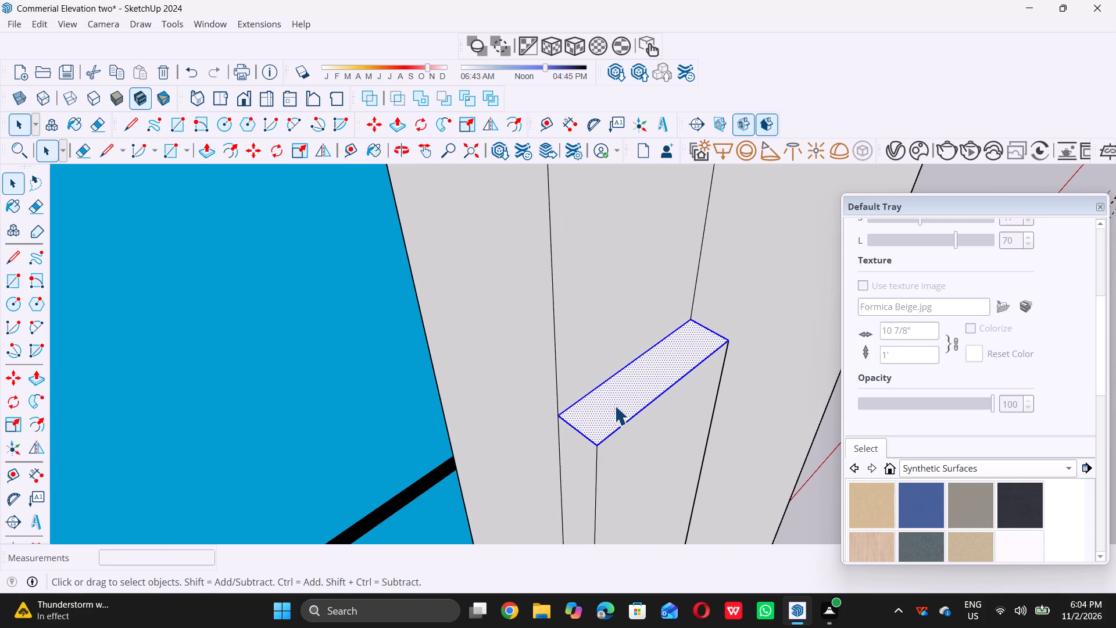
key("p")
left_click(611, 405)
scroll(598, 359, "down", 20)
scroll(598, 359, "down", 5)
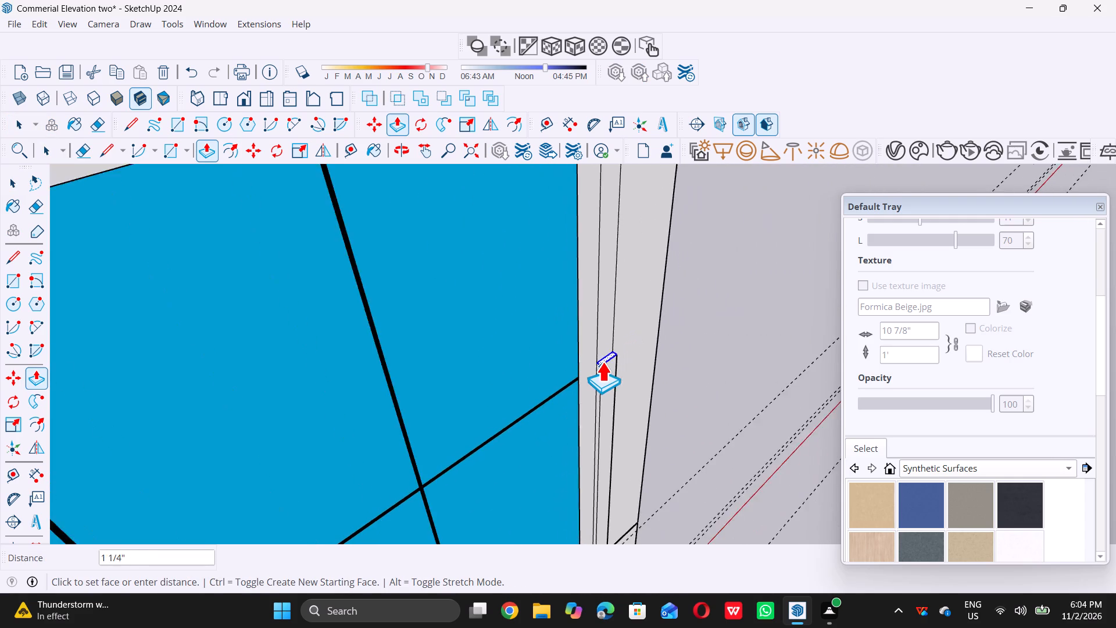
scroll(602, 362, "down", 10)
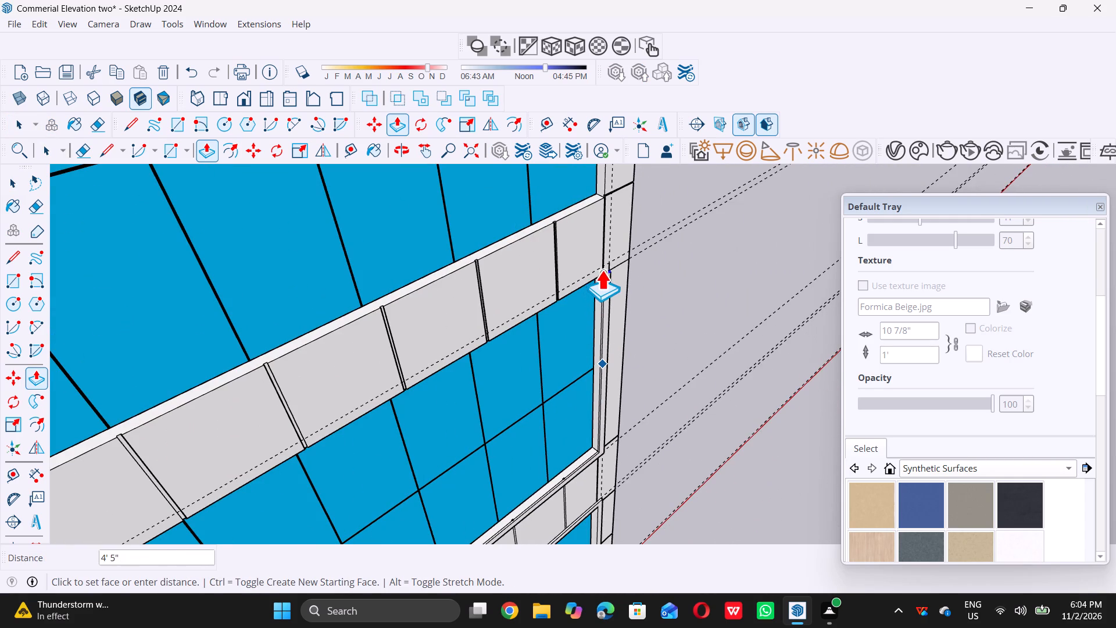
scroll(601, 262, "up", 10)
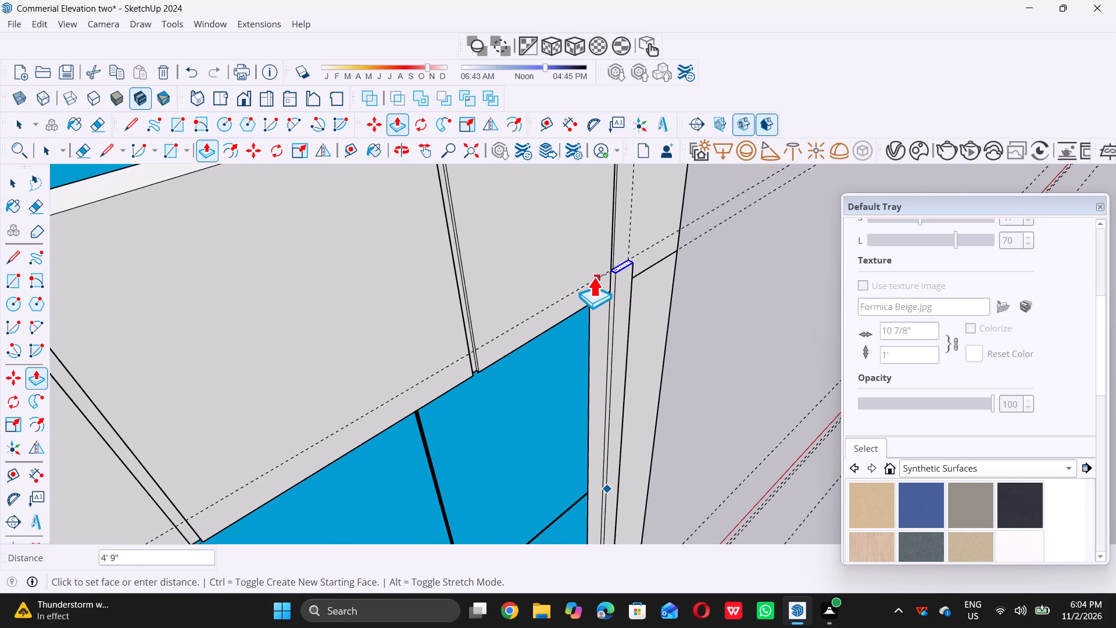
double_click(591, 277)
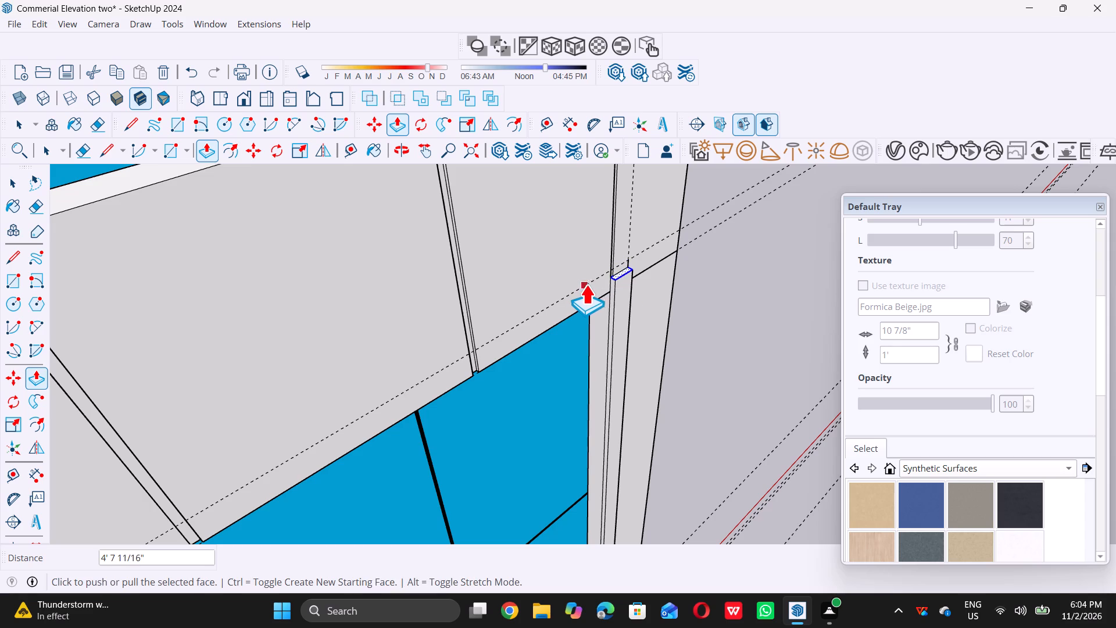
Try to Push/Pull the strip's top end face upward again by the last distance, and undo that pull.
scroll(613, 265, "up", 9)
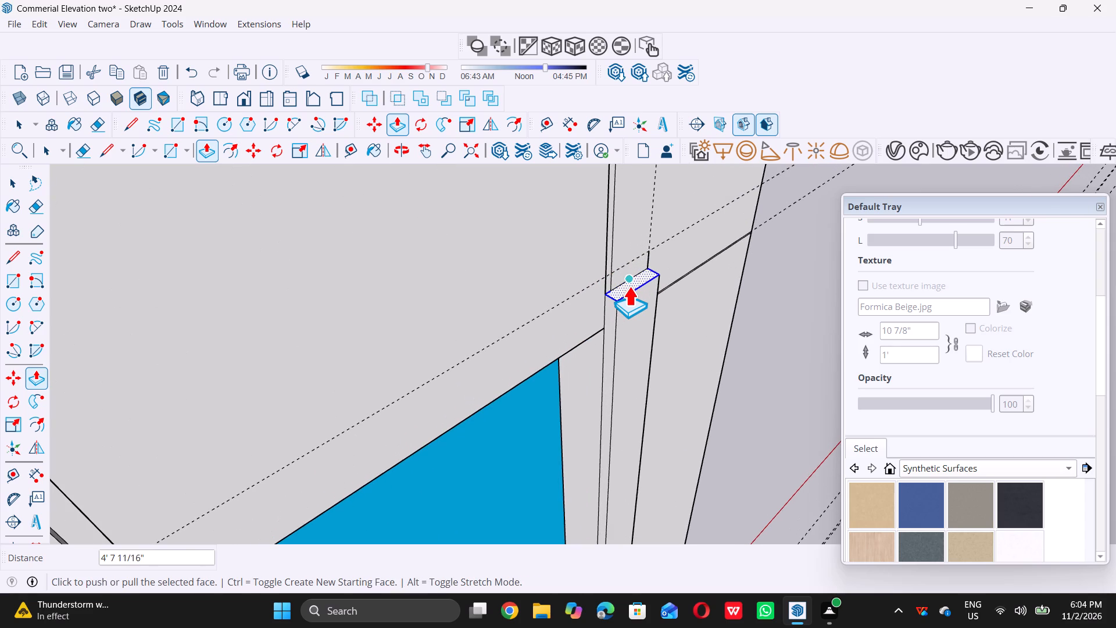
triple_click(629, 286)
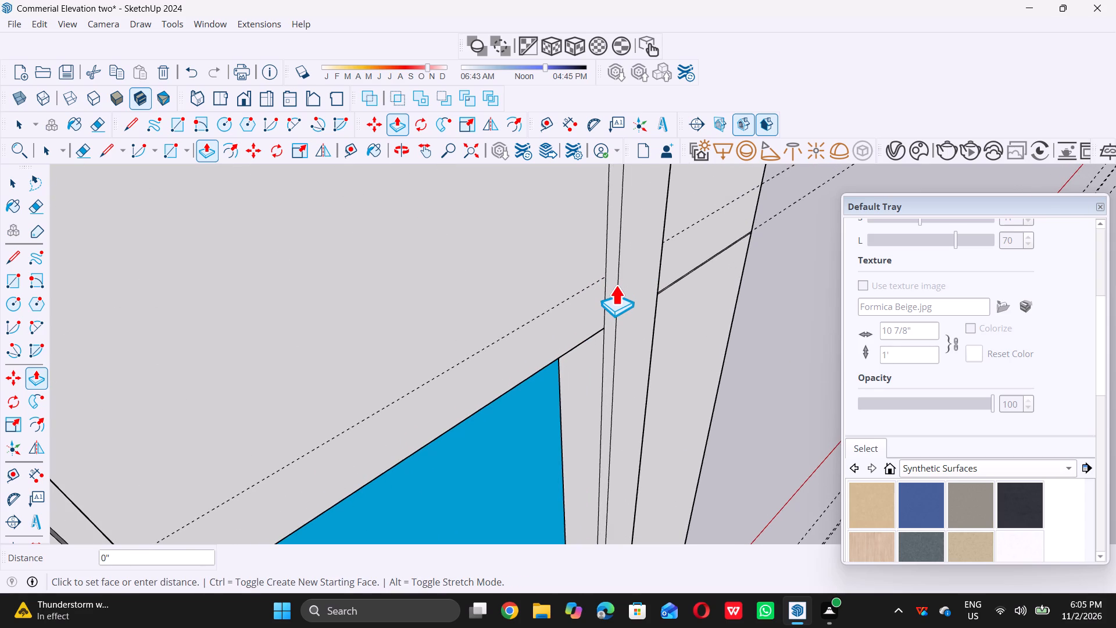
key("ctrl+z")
Push/Pull the strip's top end face up about 1 5/16" to meet the horizontal guide above the middle window.
scroll(616, 286, "up", 9)
left_click(637, 285)
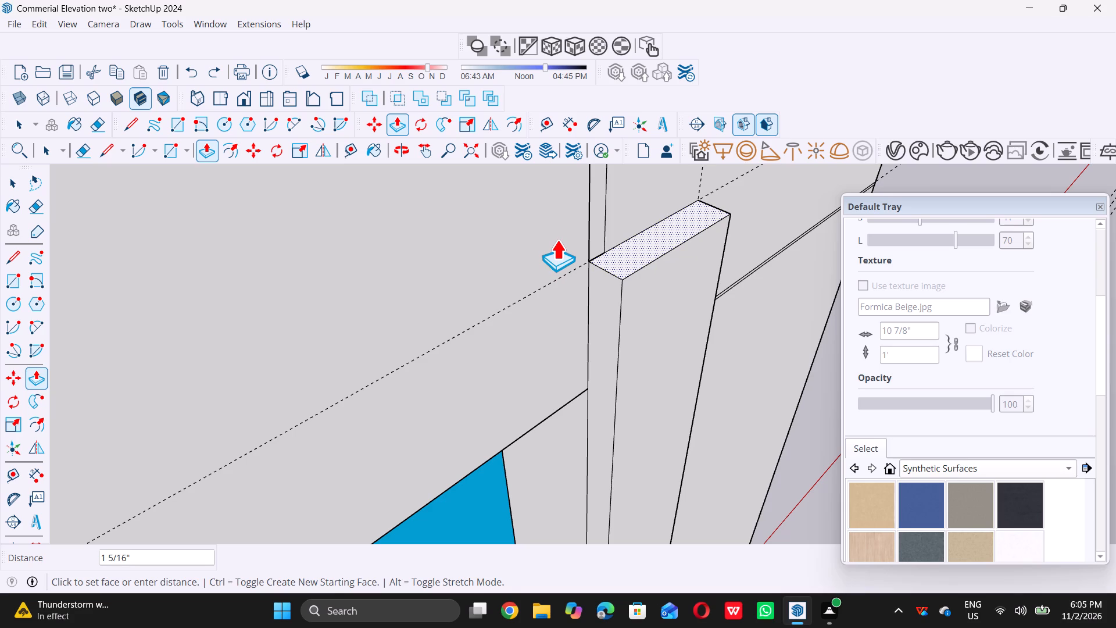
left_click(556, 237)
key("space")
Draw a 1" line across the strip's inner side face from the middle window's far top corner to the strip's front edge.
scroll(567, 281, "down", 5)
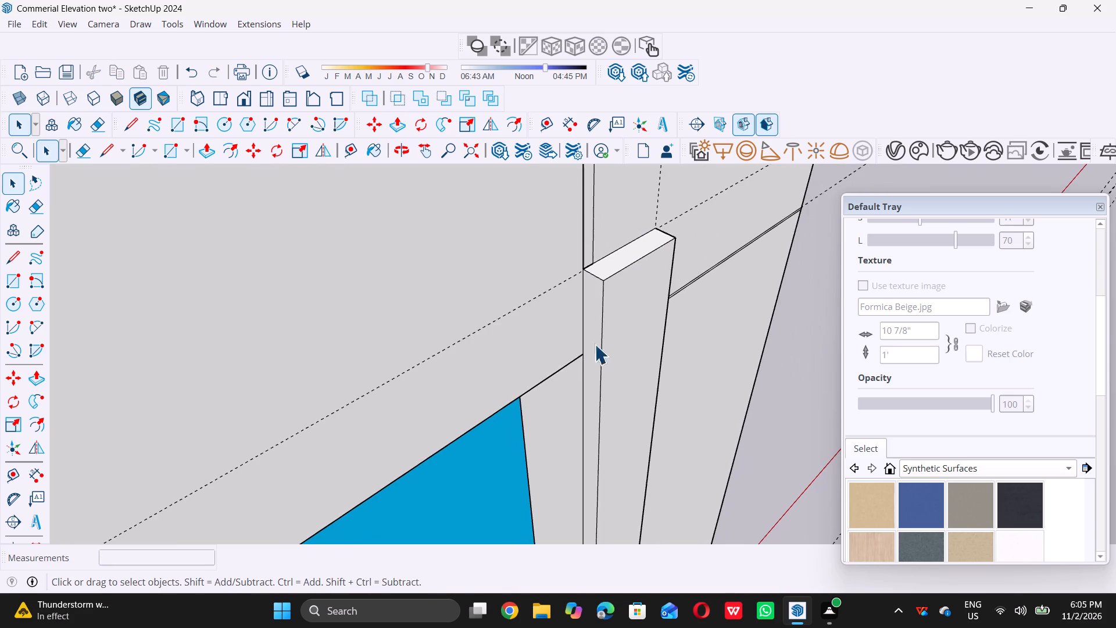
middle_click_drag(560, 384, 610, 331)
scroll(599, 344, "up", 10)
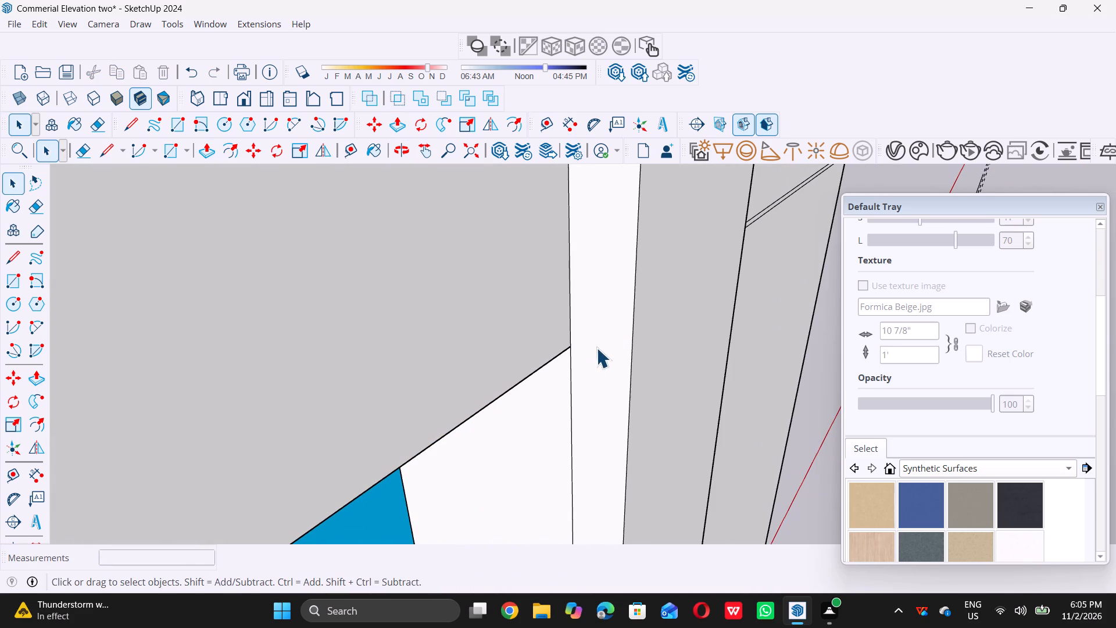
key("l")
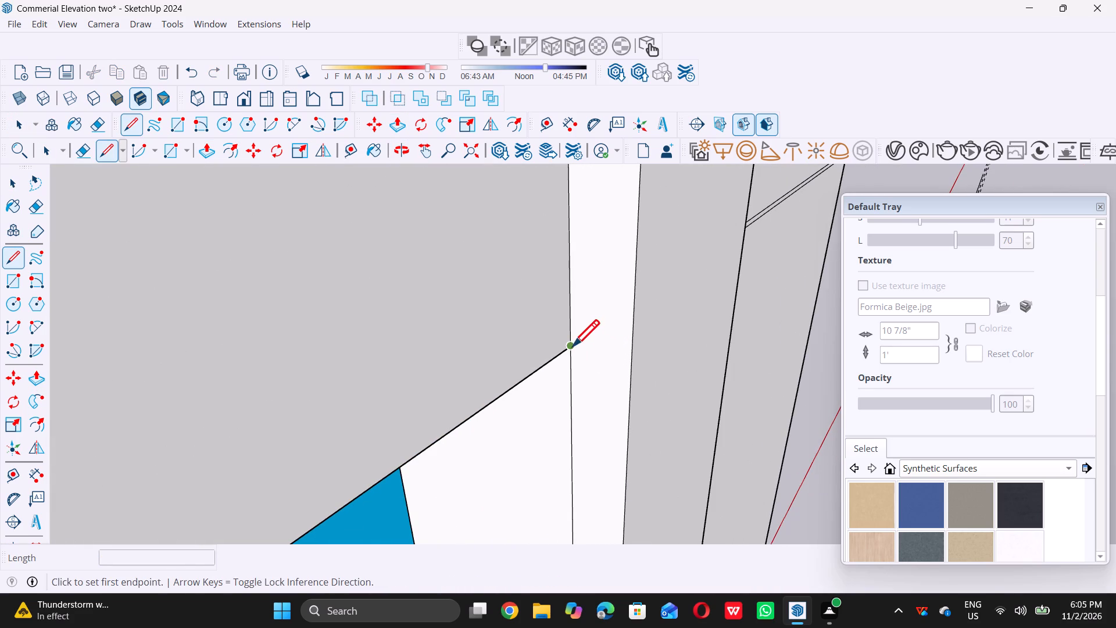
left_click(573, 345)
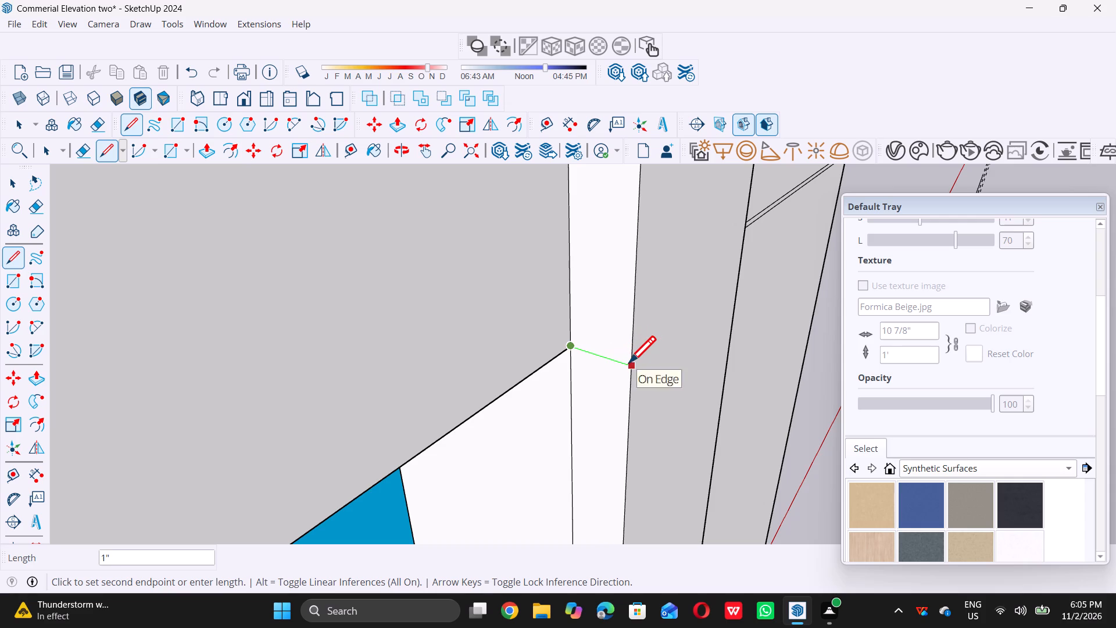
left_click(629, 361)
Push/Pull the small side face above the new line 17' 2" across the middle window's top to the near-side guide corner.
key("space")
left_click(612, 329)
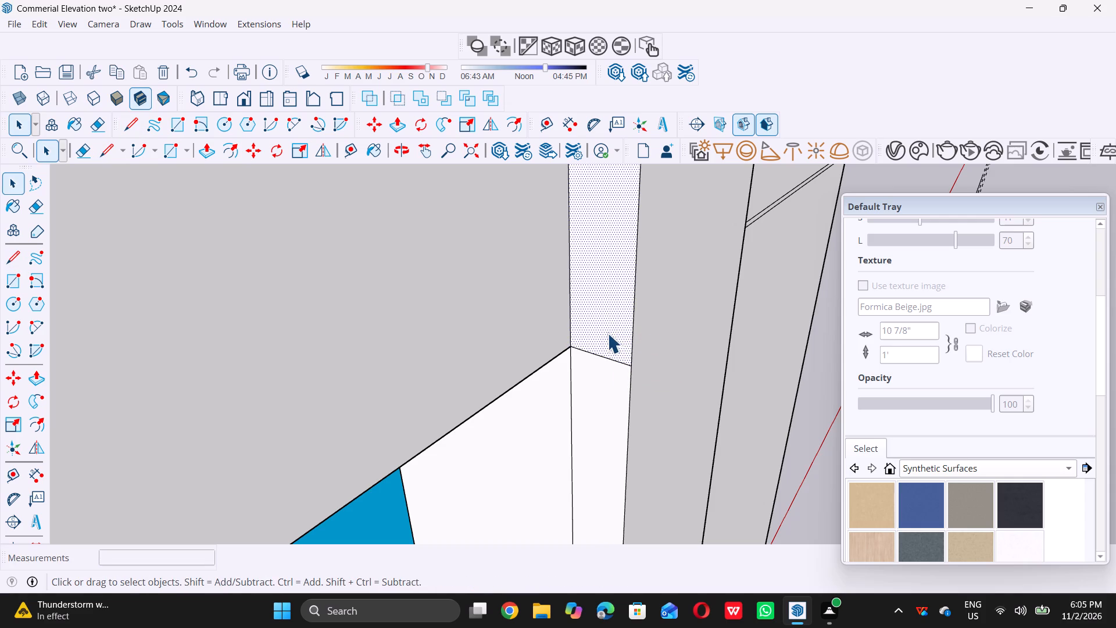
key("p")
double_click(610, 324)
scroll(560, 349, "down", 4)
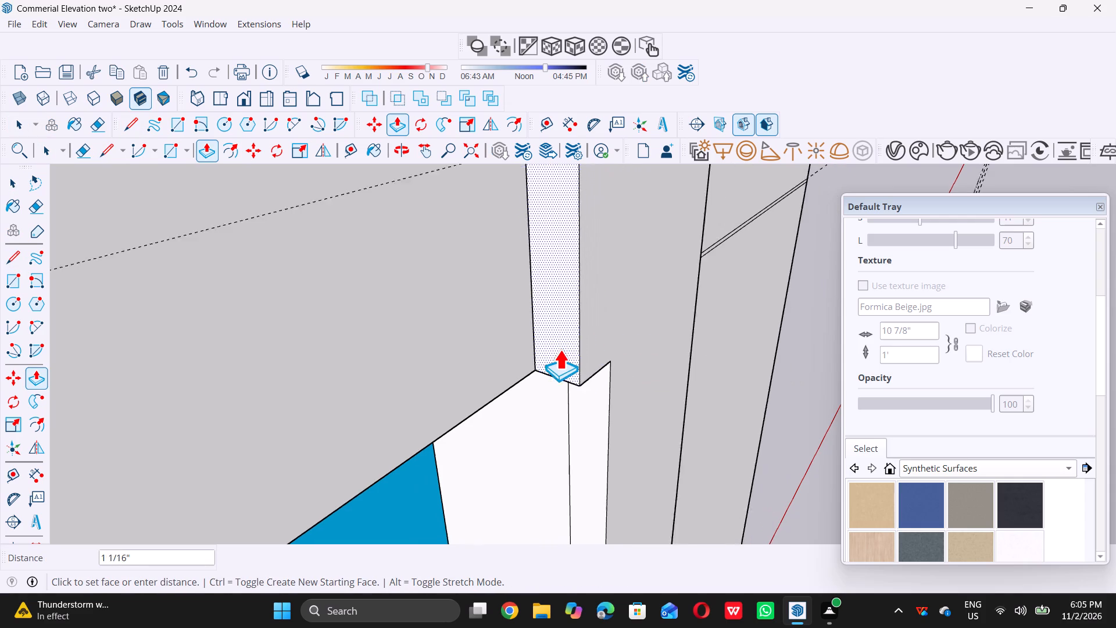
scroll(560, 349, "down", 20)
scroll(560, 349, "down", 9)
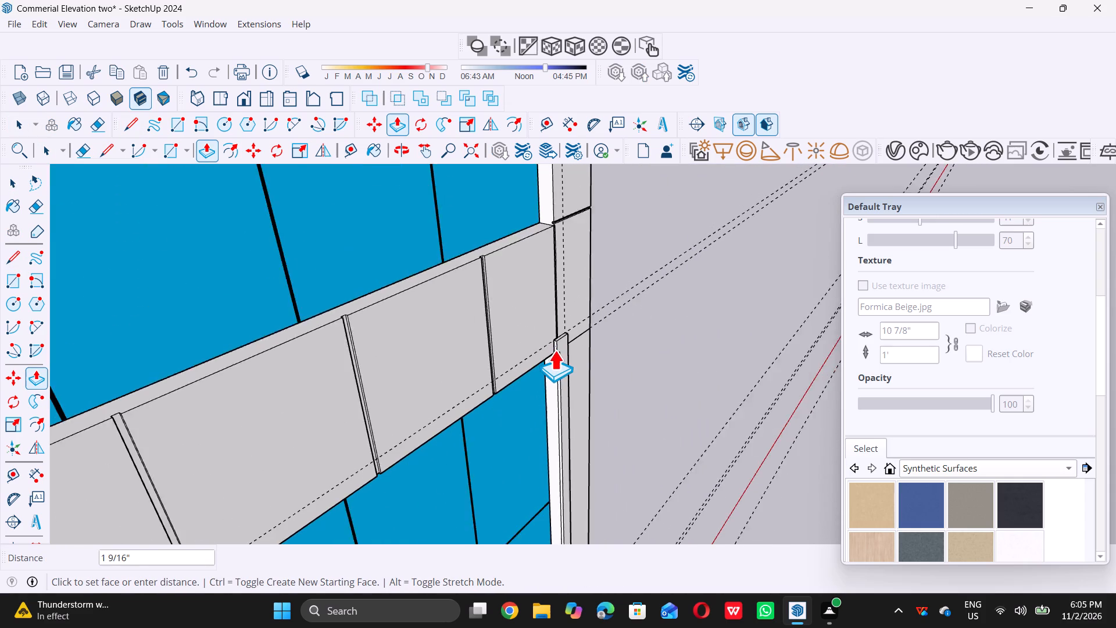
scroll(555, 350, "down", 16)
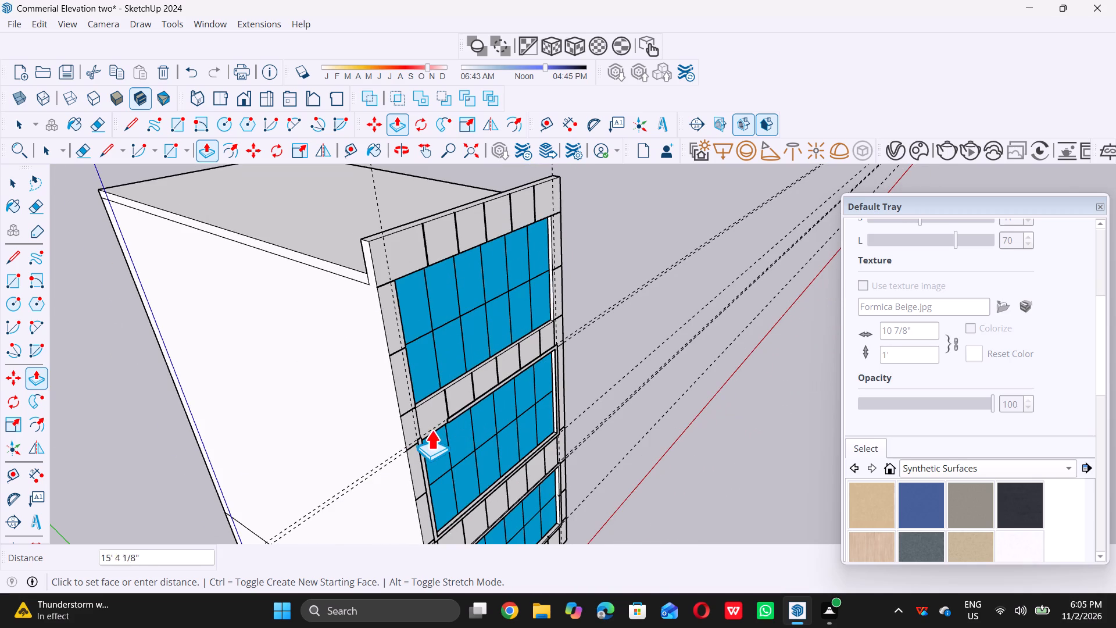
scroll(431, 430, "up", 13)
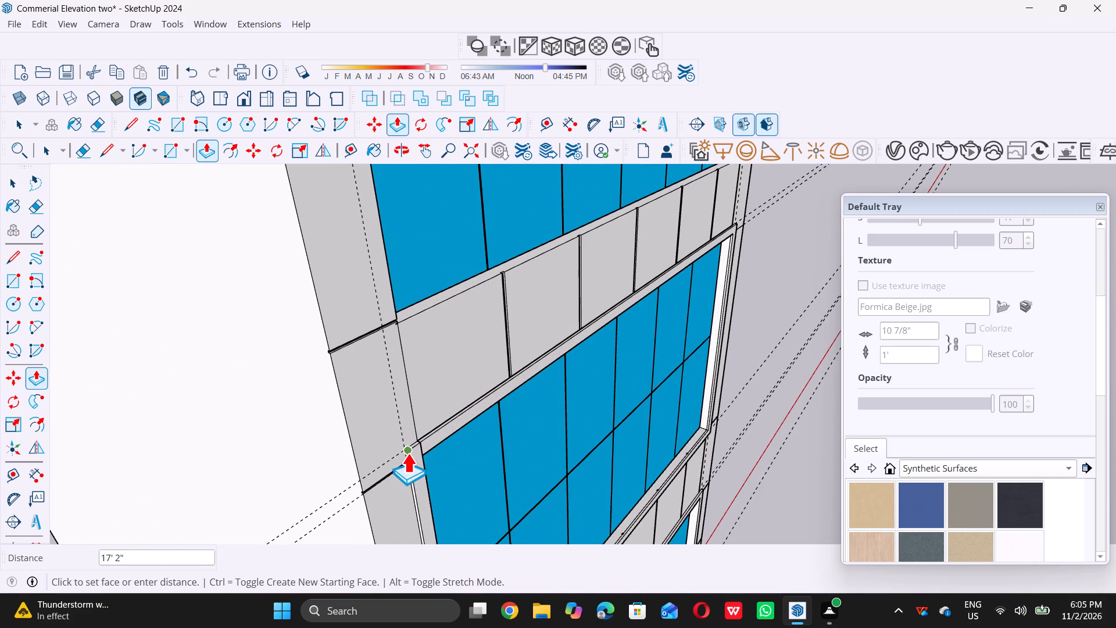
left_click(407, 452)
key("space")
Place a guide 4" above the topmost window's top edge with the Tape Measure tool.
scroll(409, 451, "down", 11)
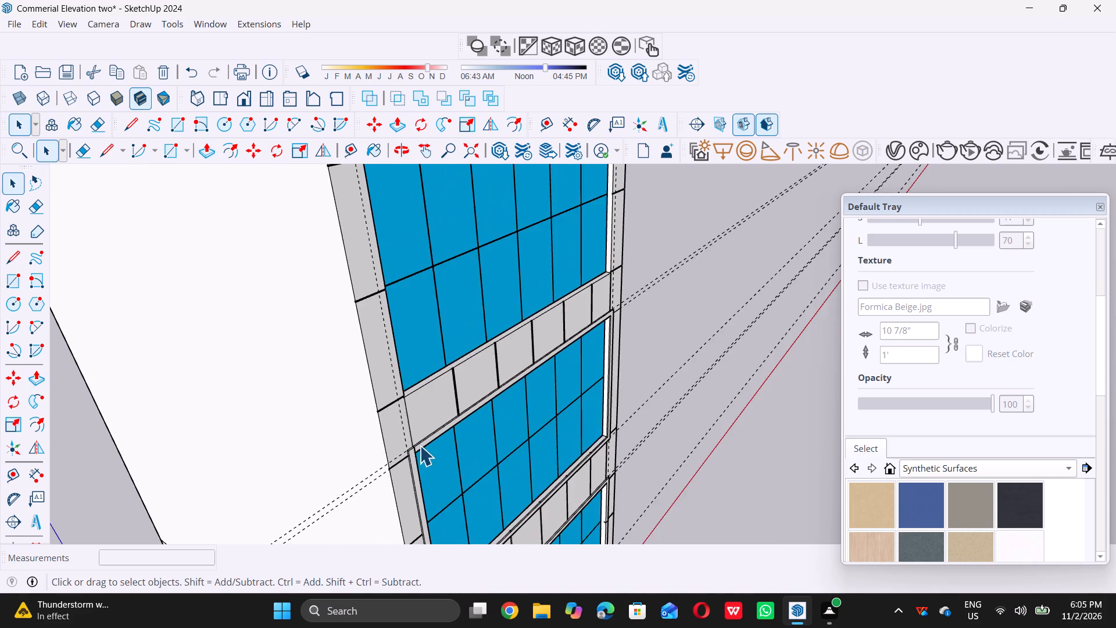
scroll(420, 445, "down", 6)
scroll(409, 324, "up", 14)
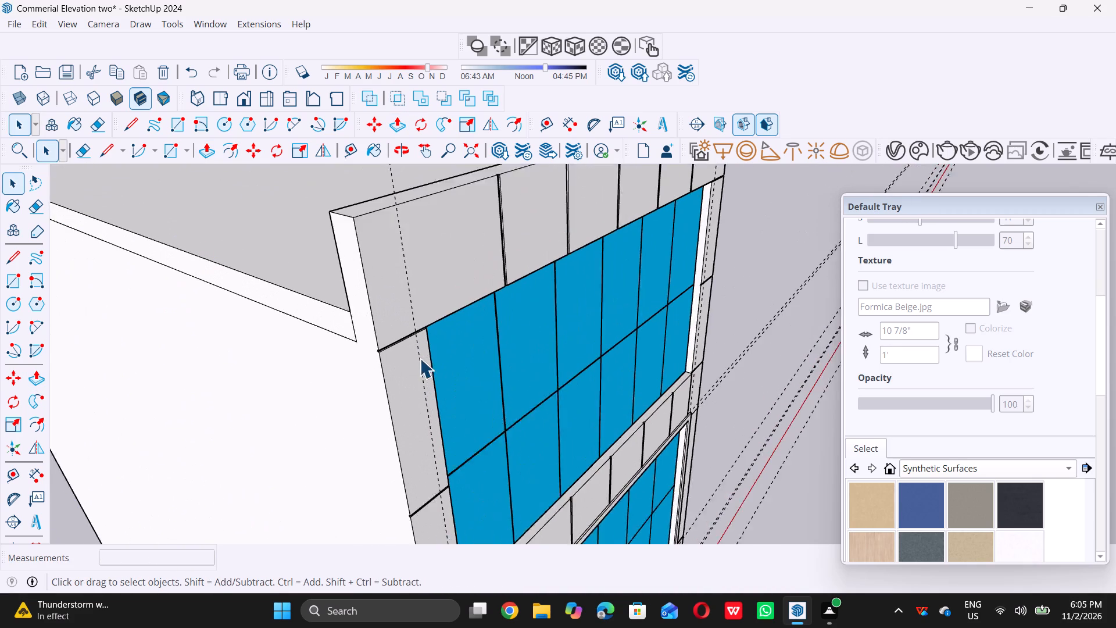
scroll(428, 332, "up", 5)
scroll(450, 272, "up", 5)
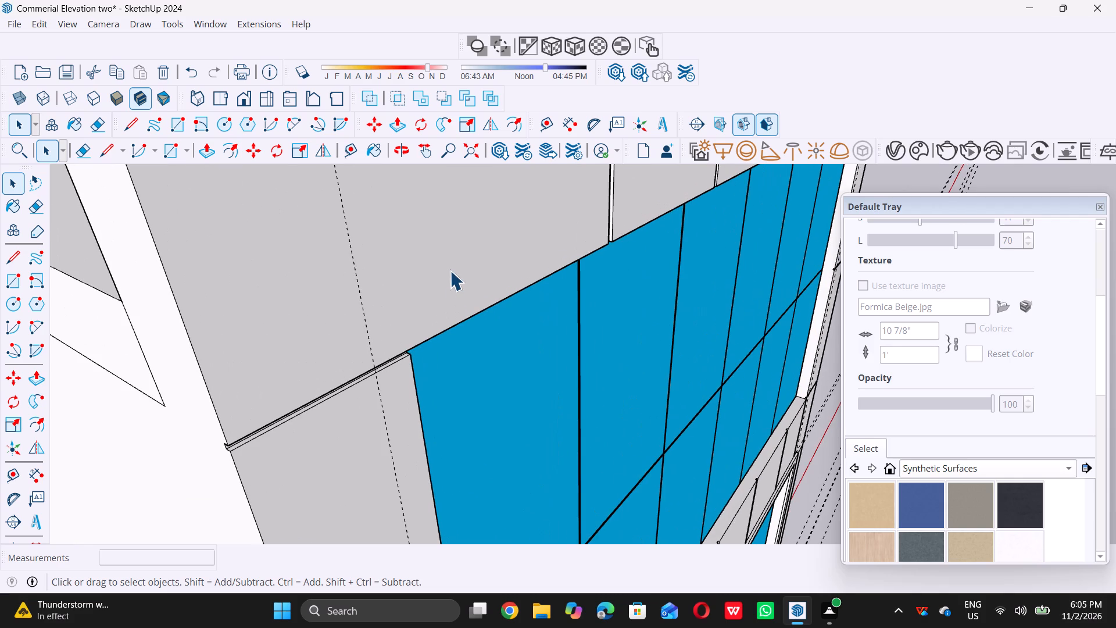
key("t")
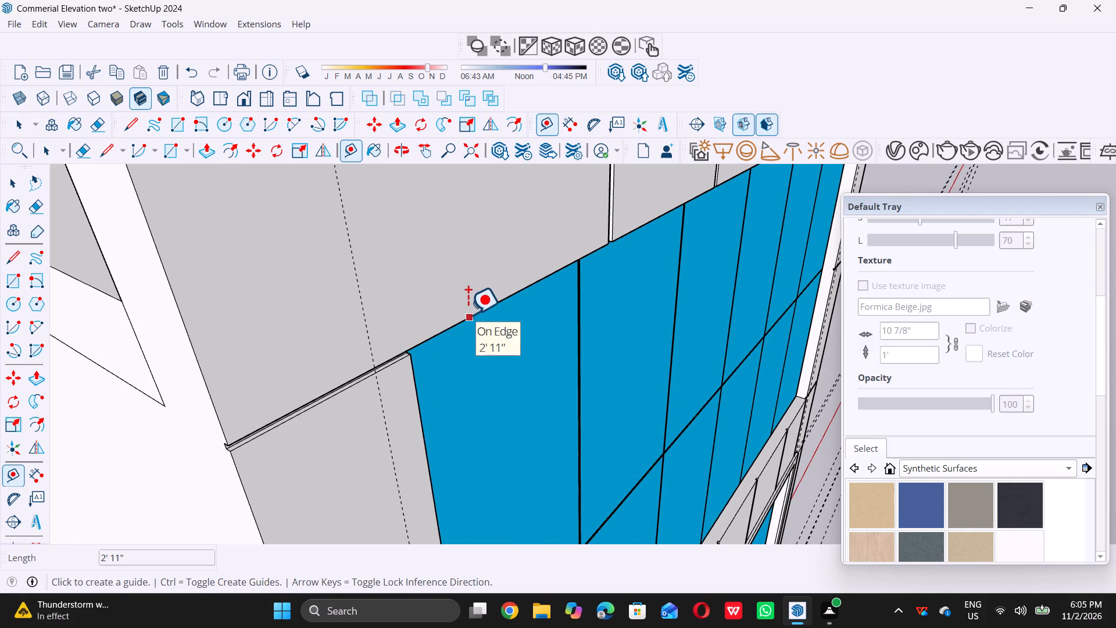
left_click(468, 313)
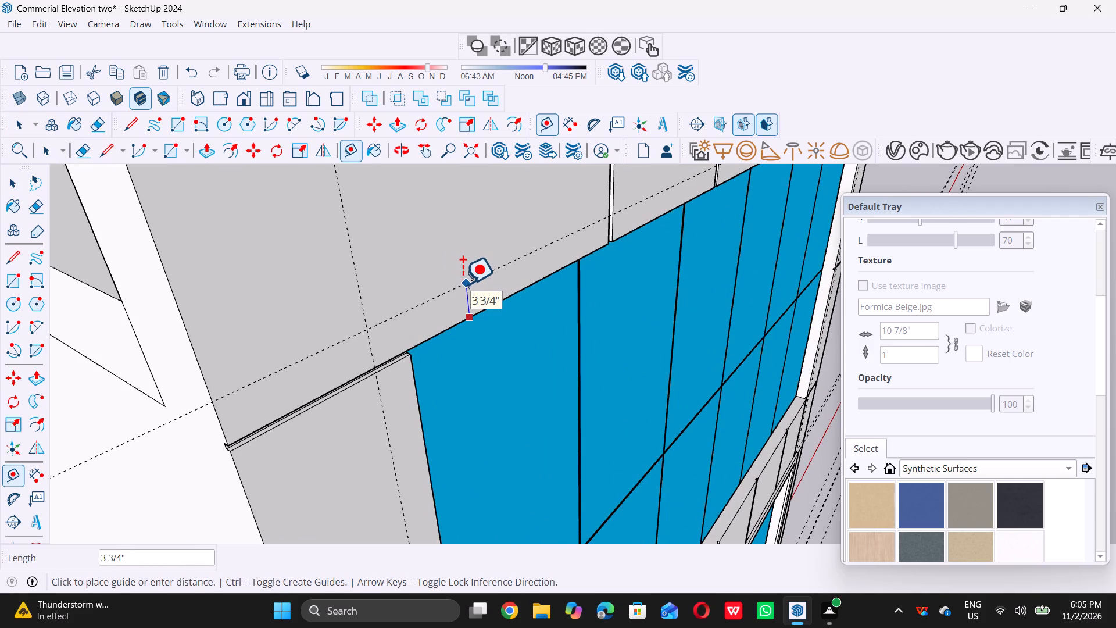
key("4")
key("shift+quotedbl")
key("Return")
Place a guide 4" below the front edge of the topmost window's sill, undoing a stray guide along that edge.
scroll(454, 282, "down", 9)
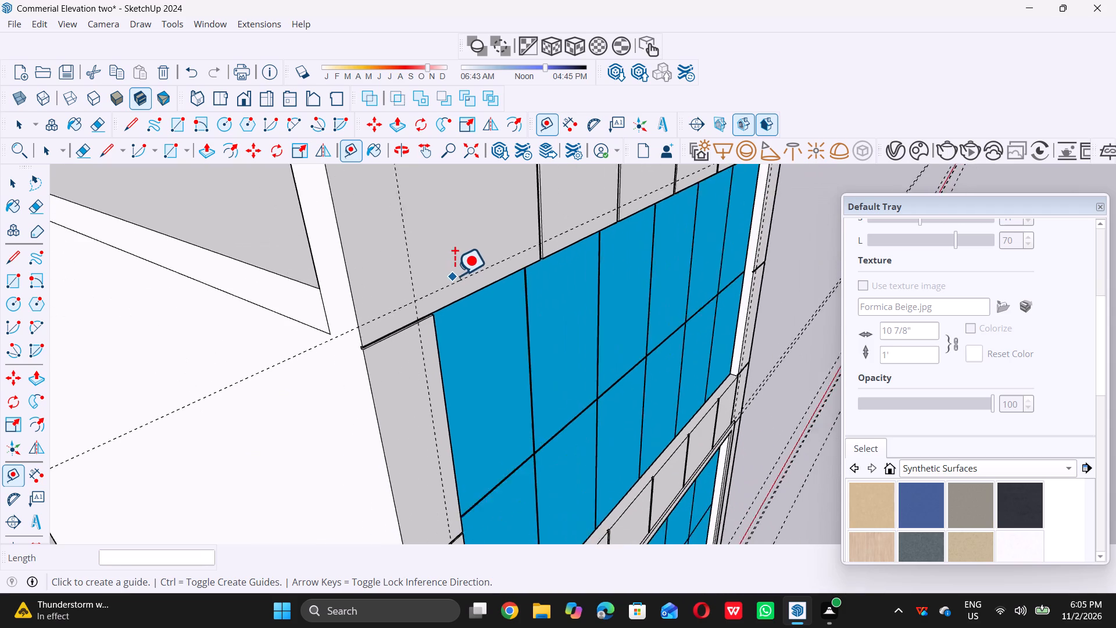
scroll(455, 275, "down", 13)
scroll(485, 454, "up", 13)
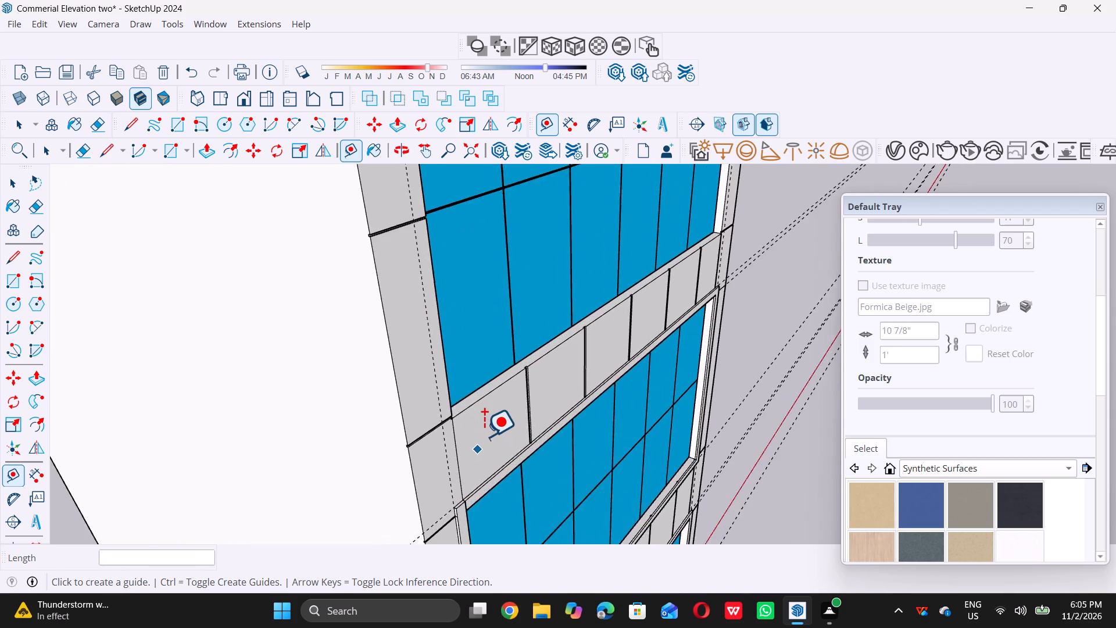
scroll(484, 436, "up", 4)
double_click(522, 349)
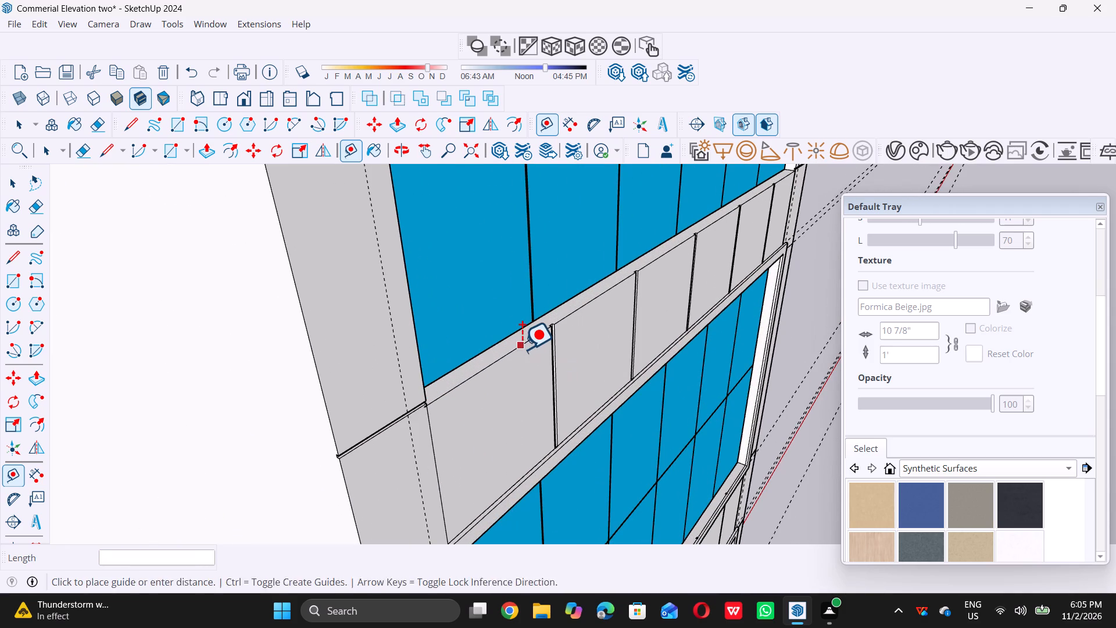
scroll(526, 373, "down", 8)
middle_click_drag(514, 394, 518, 369)
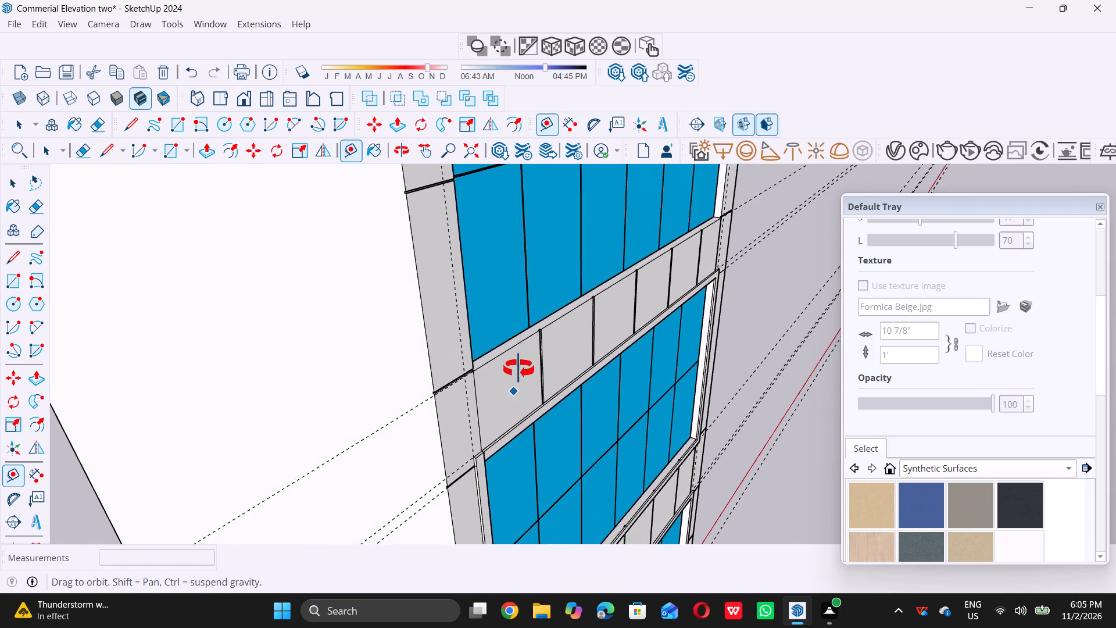
middle_click_drag(518, 369, 527, 341)
scroll(535, 301, "up", 4)
double_click(533, 286)
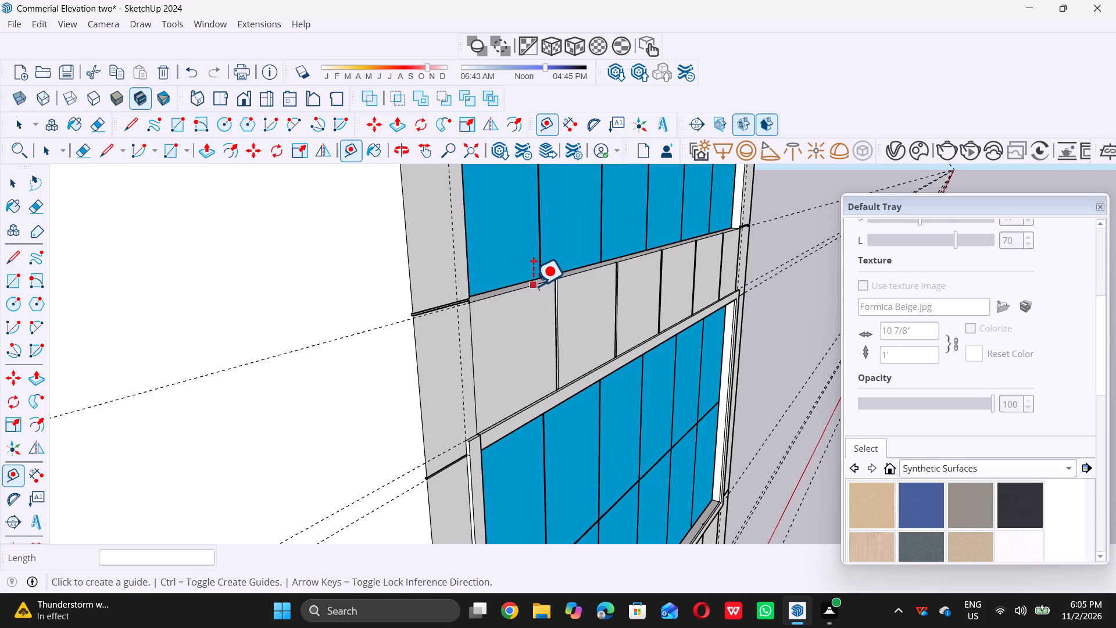
key("ctrl+z")
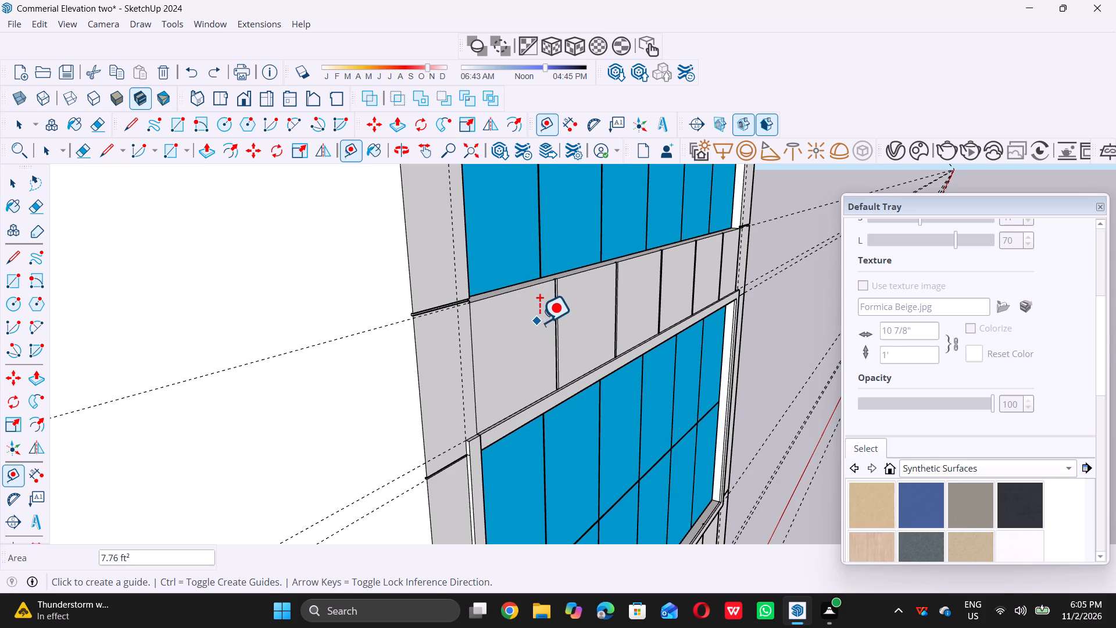
double_click(530, 290)
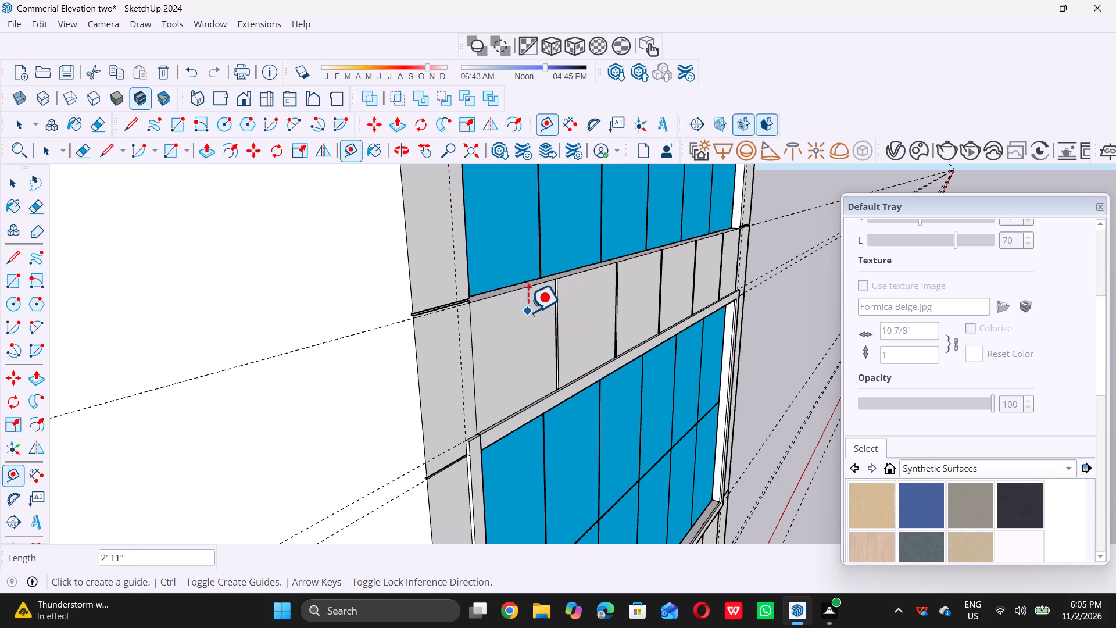
left_click(523, 291)
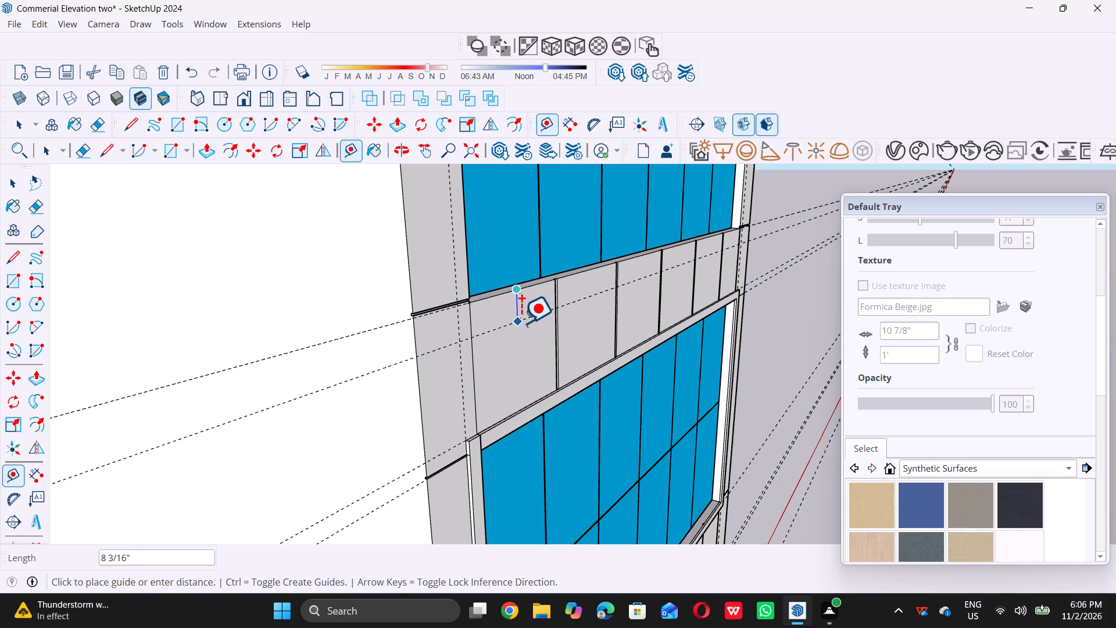
key("4")
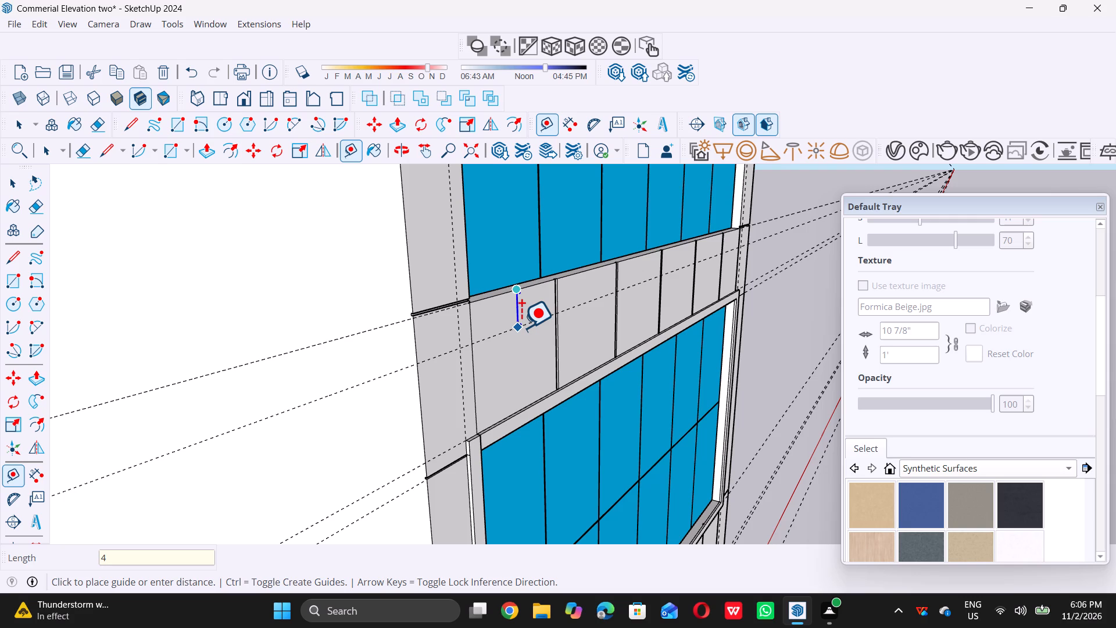
key("shift+quotedbl")
key("Return")
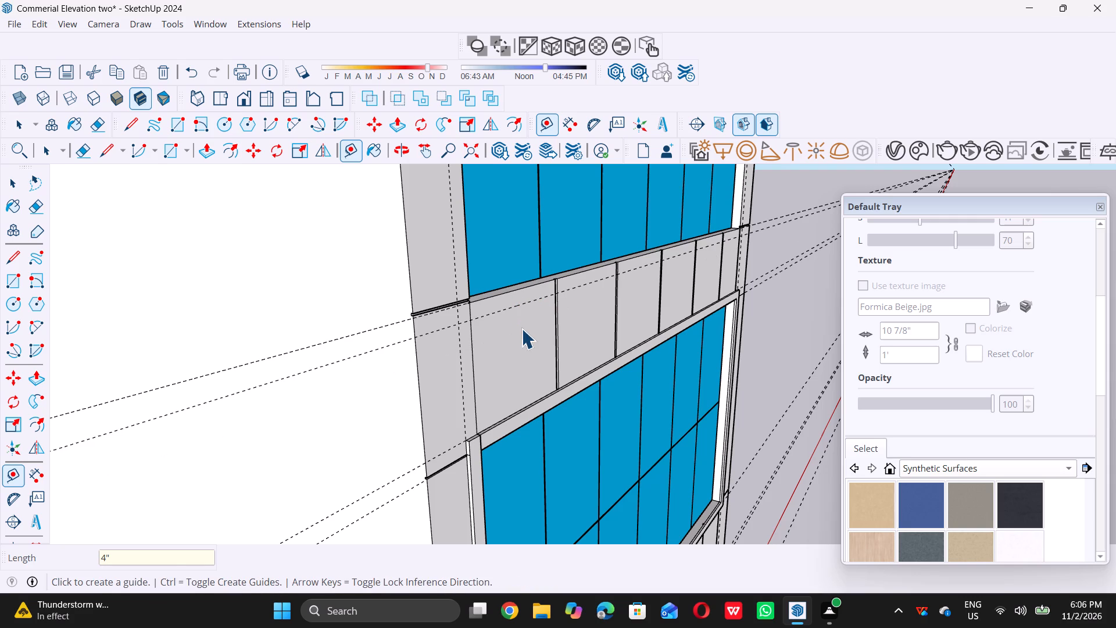
key("space")
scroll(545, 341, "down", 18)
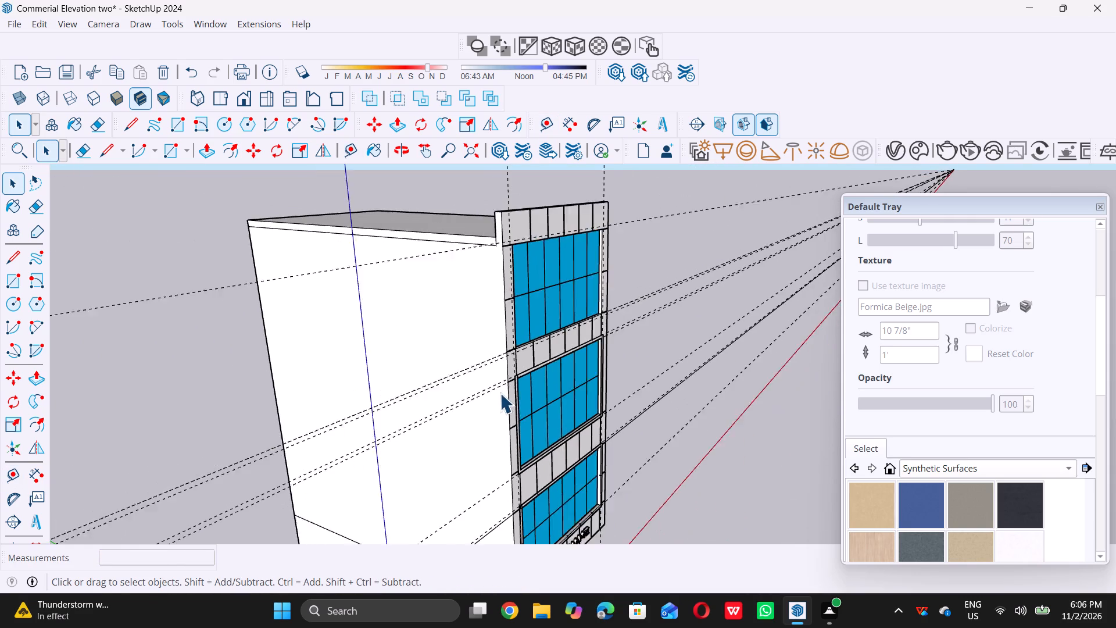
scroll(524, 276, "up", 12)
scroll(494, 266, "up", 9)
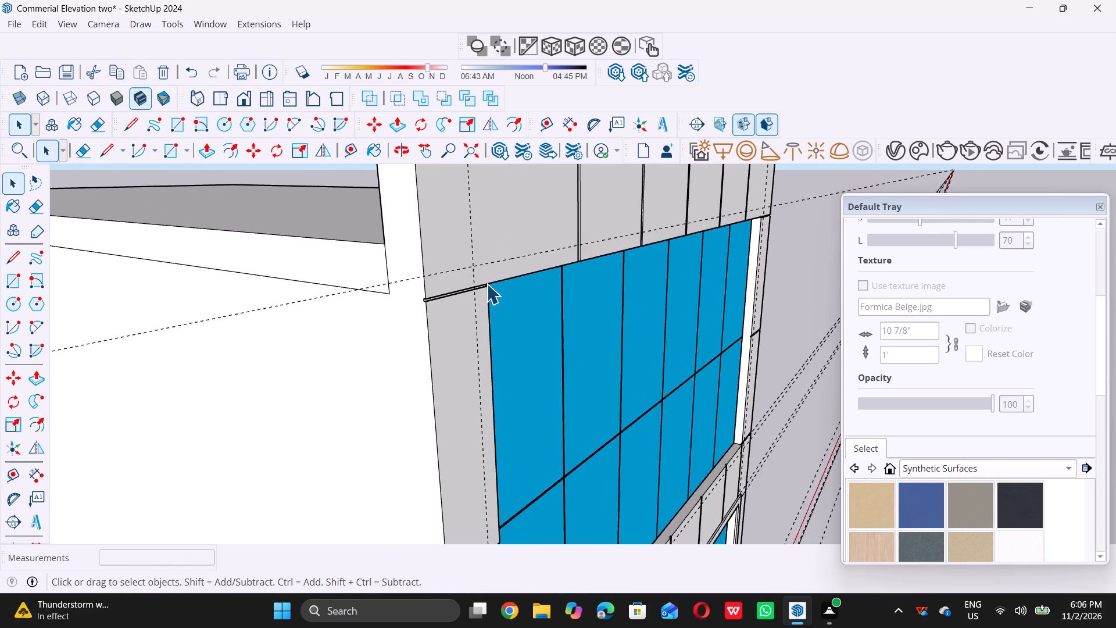
Draw a 4" by 4" rectangle from the guide intersection to the topmost window's near top corner.
middle_click_drag(459, 283, 295, 245)
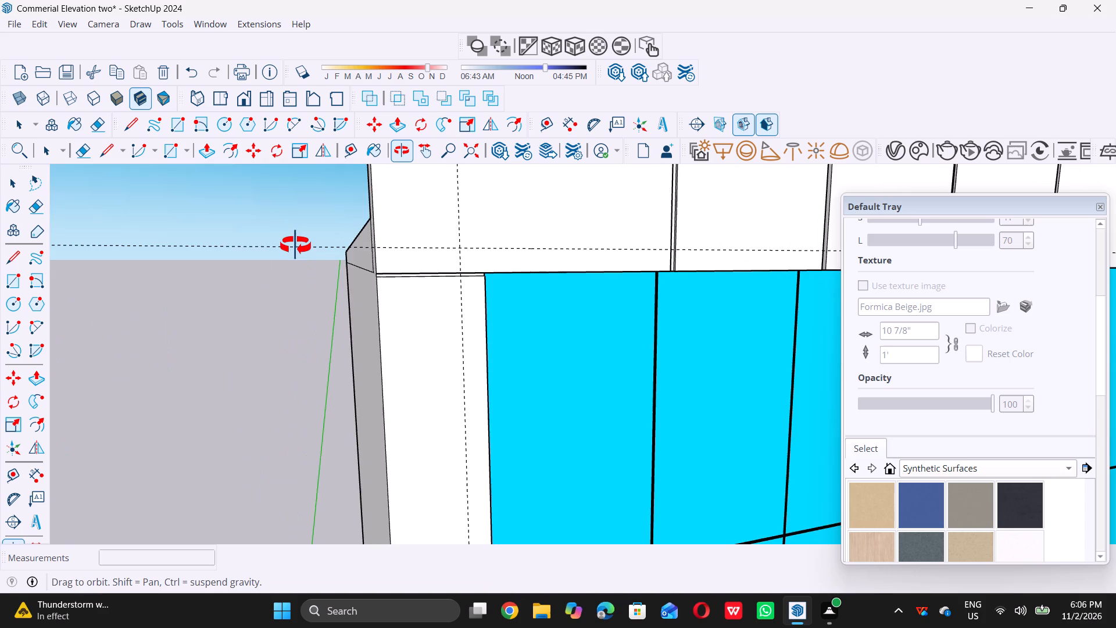
middle_click_drag(295, 245, 274, 239)
scroll(463, 261, "up", 10)
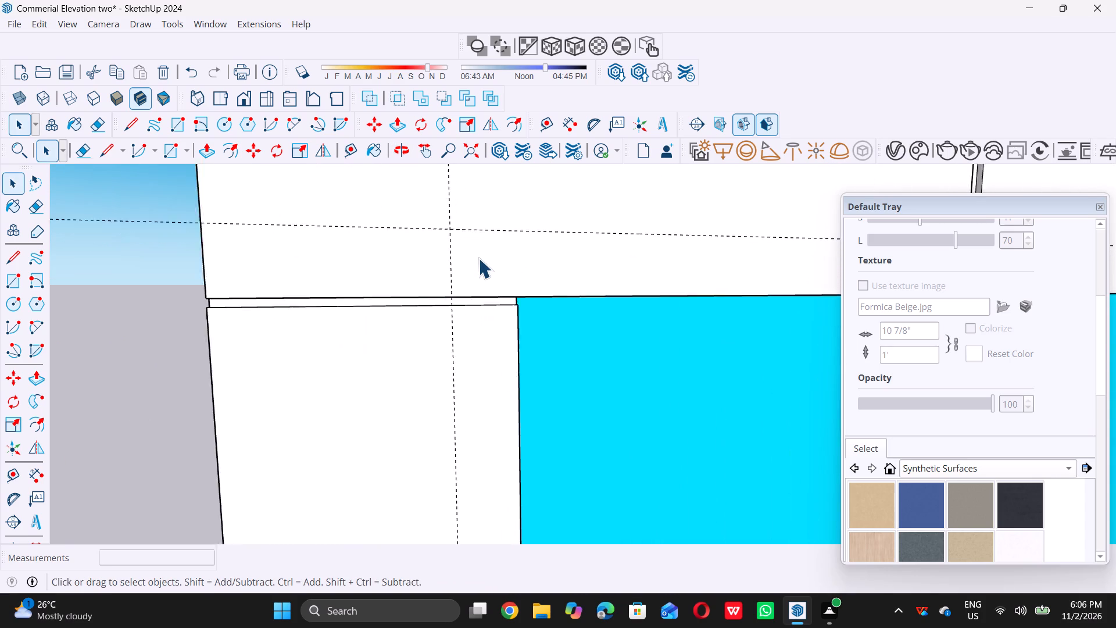
scroll(478, 258, "up", 2)
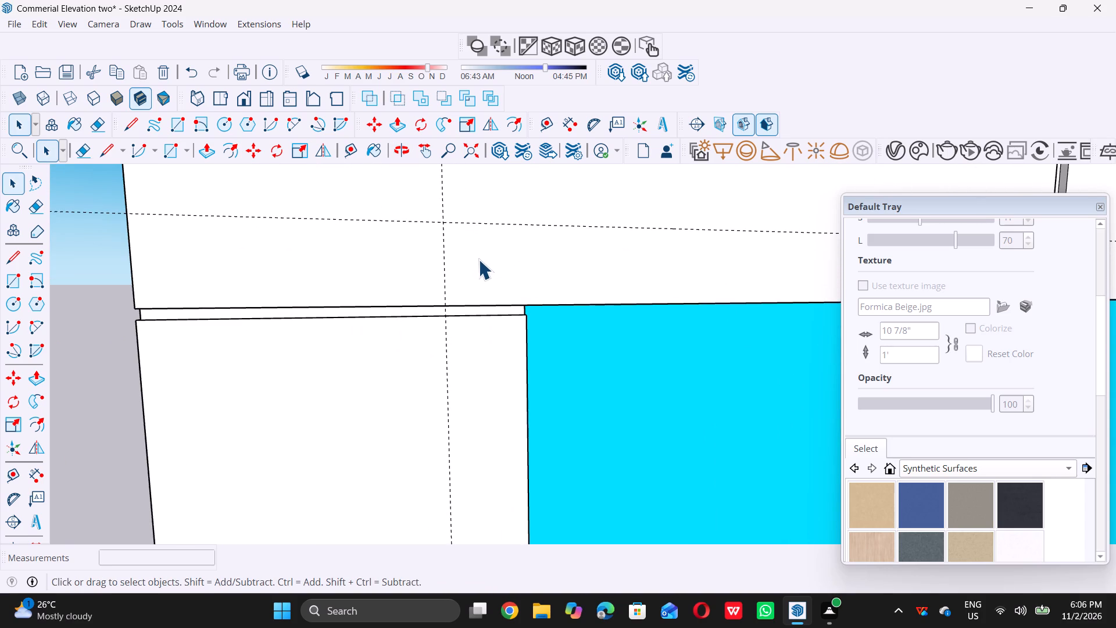
key("r")
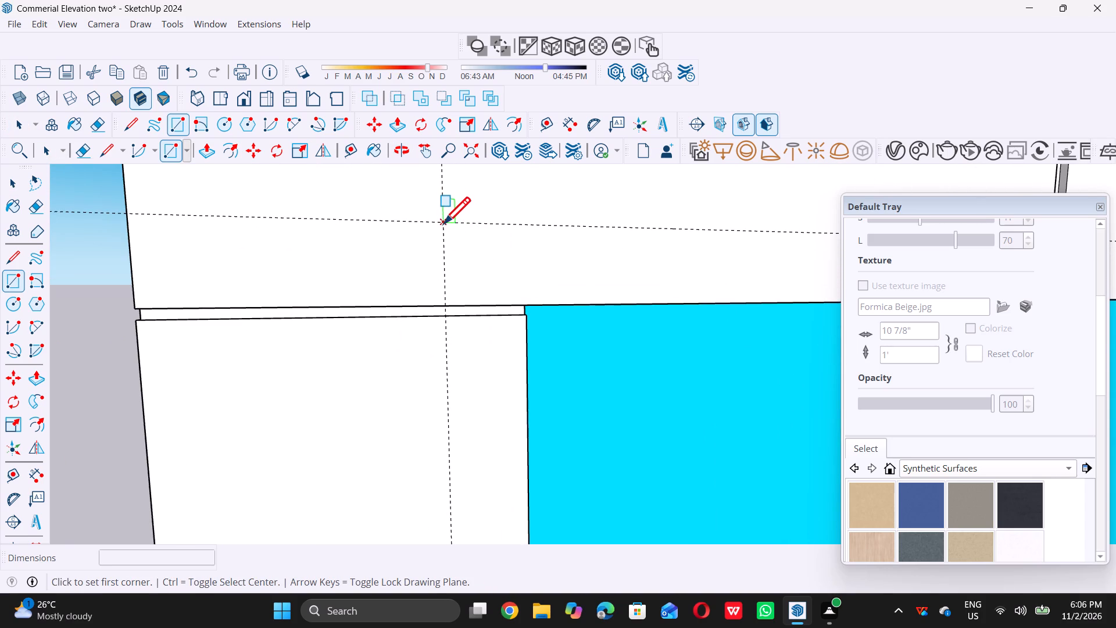
double_click(444, 221)
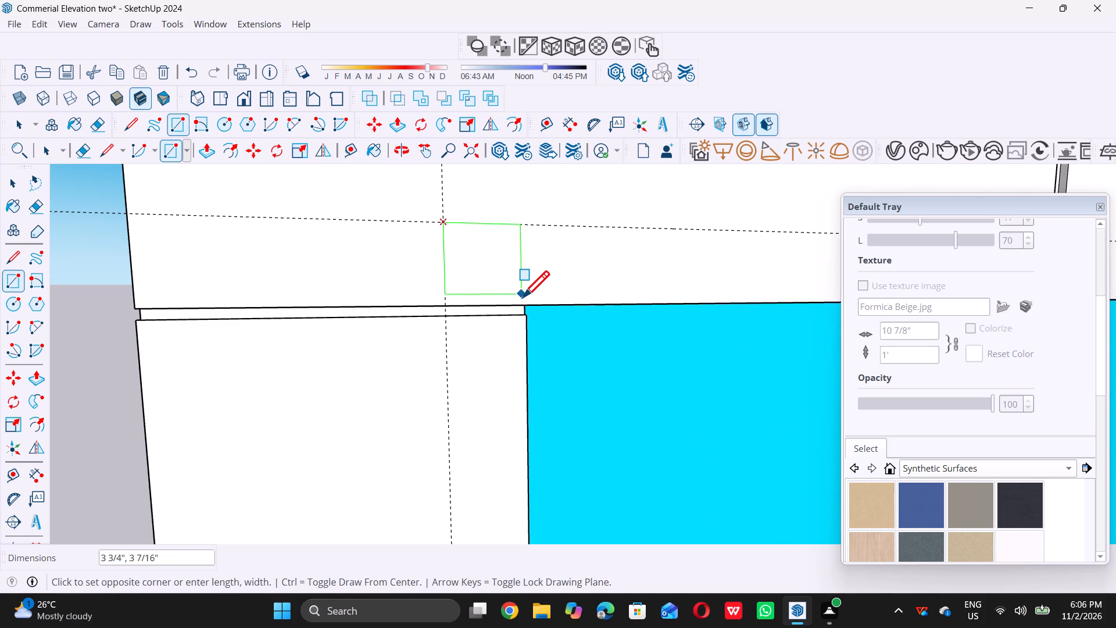
left_click(520, 300)
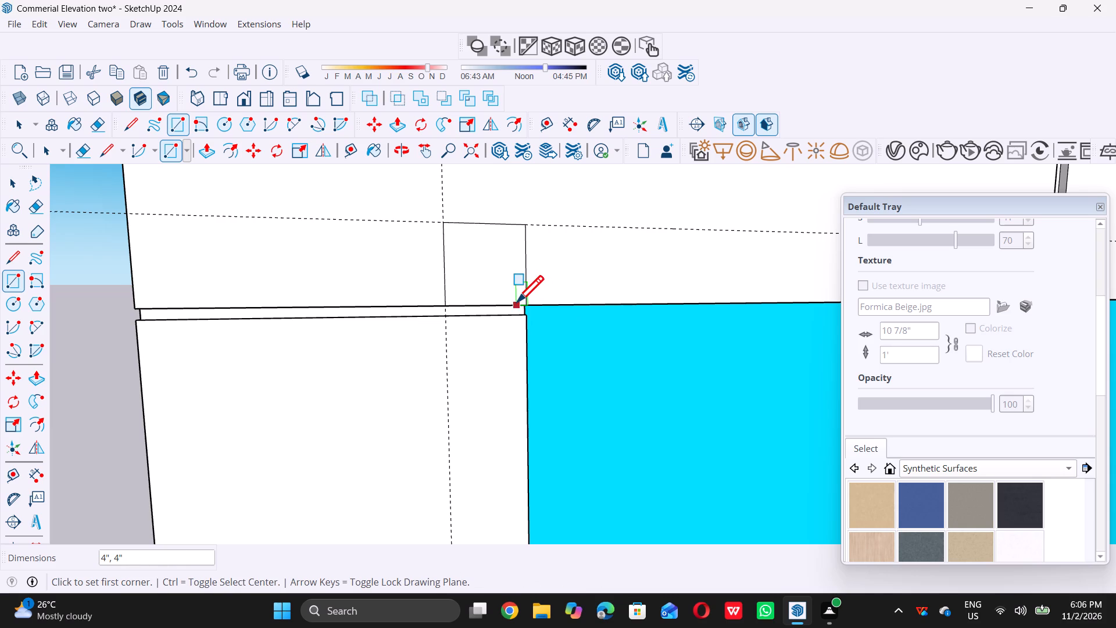
key("space")
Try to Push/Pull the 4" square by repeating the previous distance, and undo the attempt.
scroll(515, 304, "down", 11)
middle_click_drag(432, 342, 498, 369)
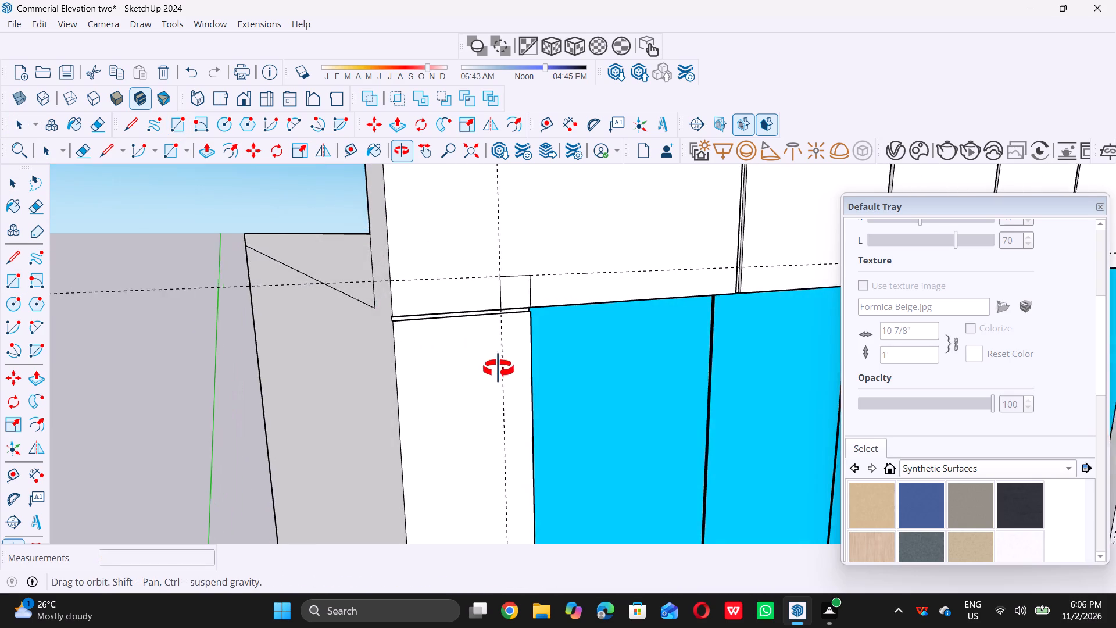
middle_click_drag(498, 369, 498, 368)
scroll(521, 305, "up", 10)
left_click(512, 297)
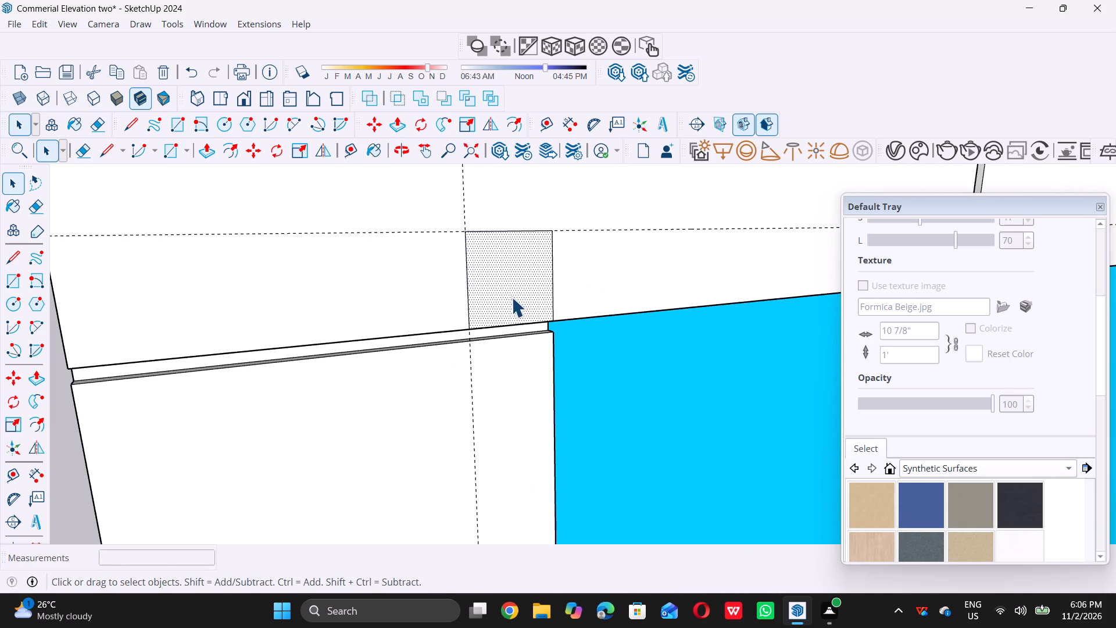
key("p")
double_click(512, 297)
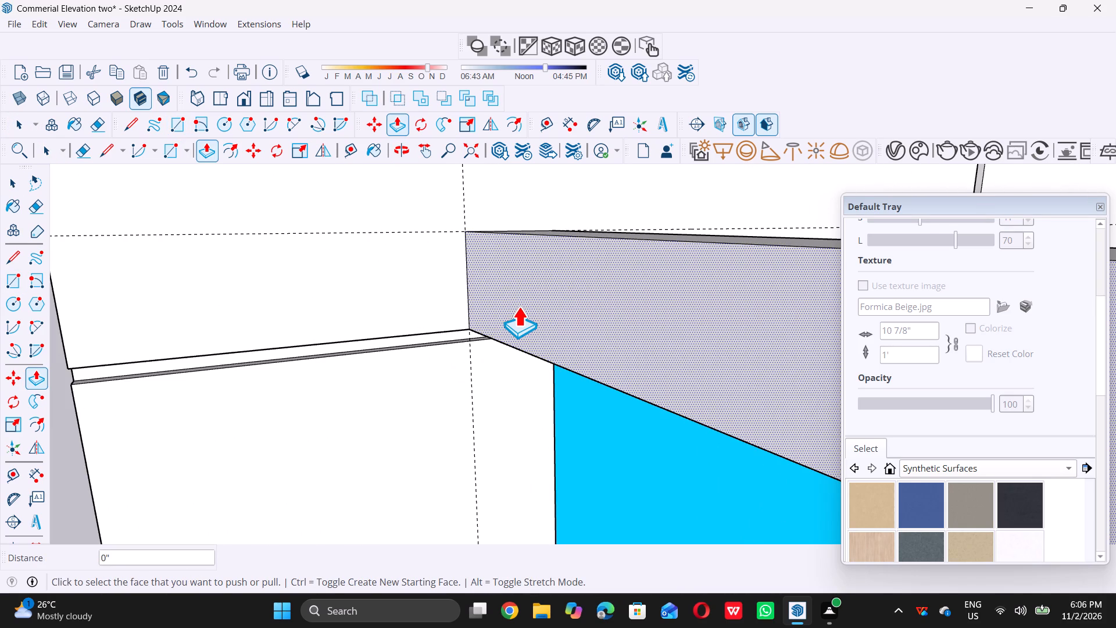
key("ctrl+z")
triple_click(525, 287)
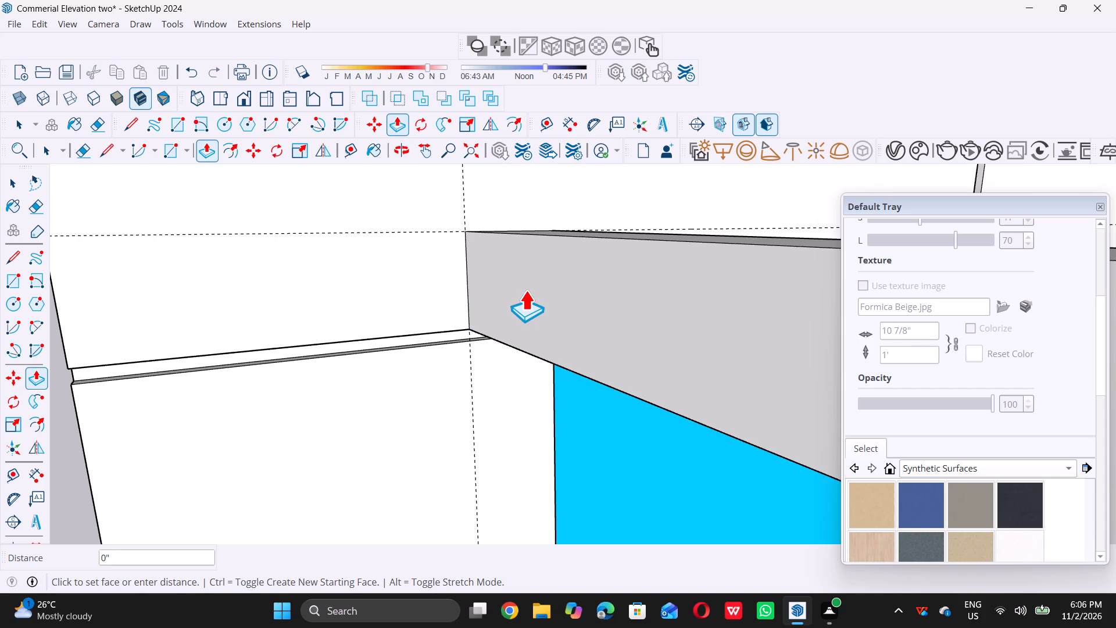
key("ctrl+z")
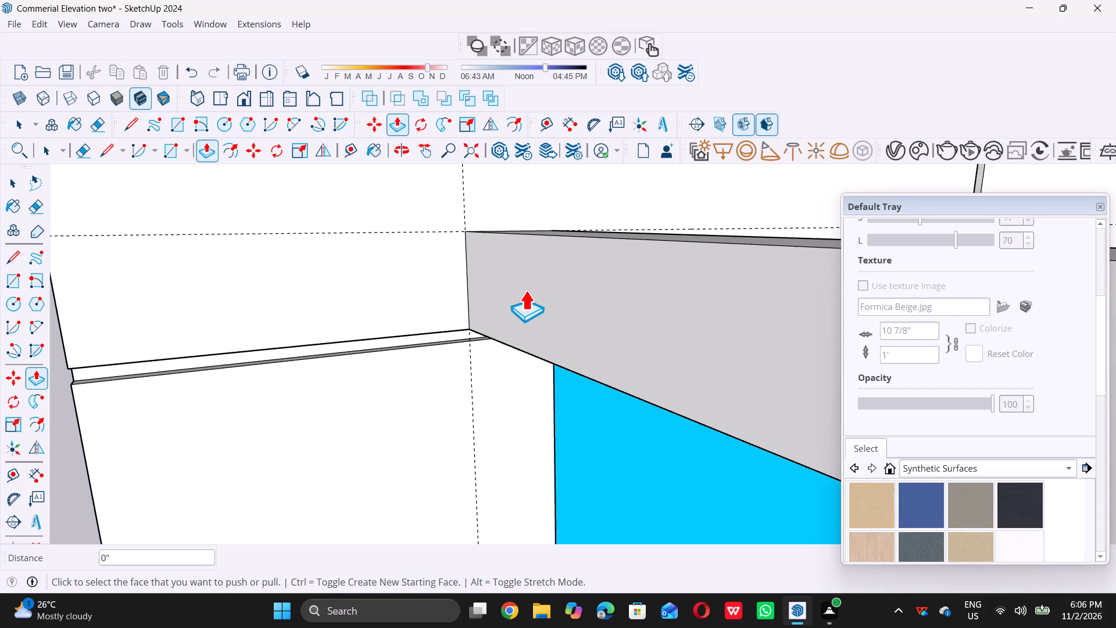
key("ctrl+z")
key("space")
Push/Pull the 4" square at the topmost window's top corner outward by 1".
scroll(522, 294, "down", 10)
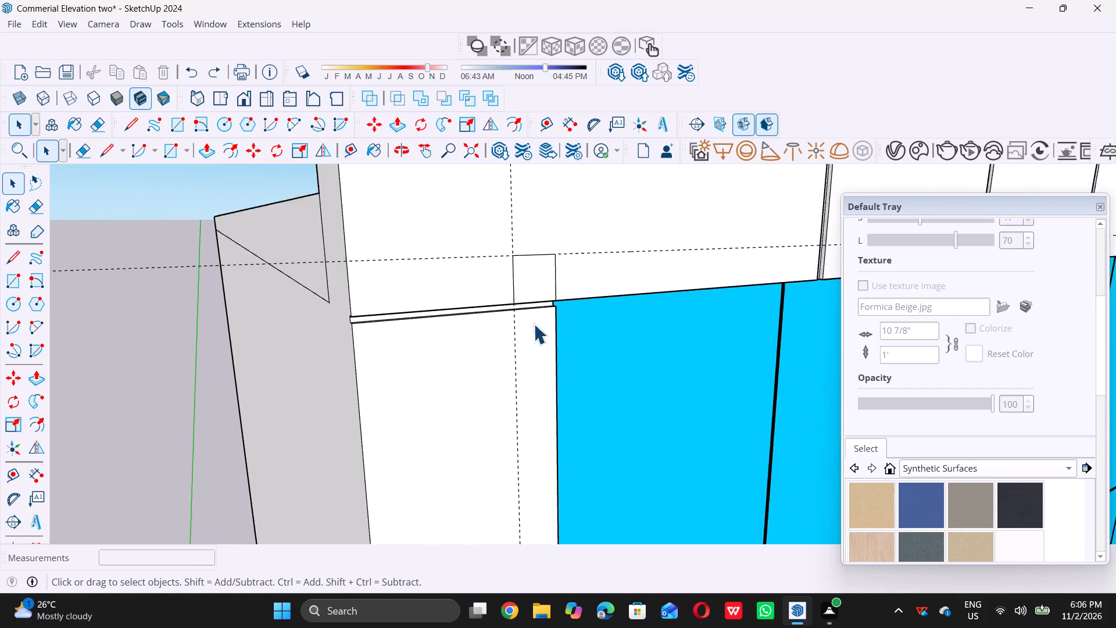
middle_click_drag(439, 348, 495, 368)
scroll(585, 310, "up", 5)
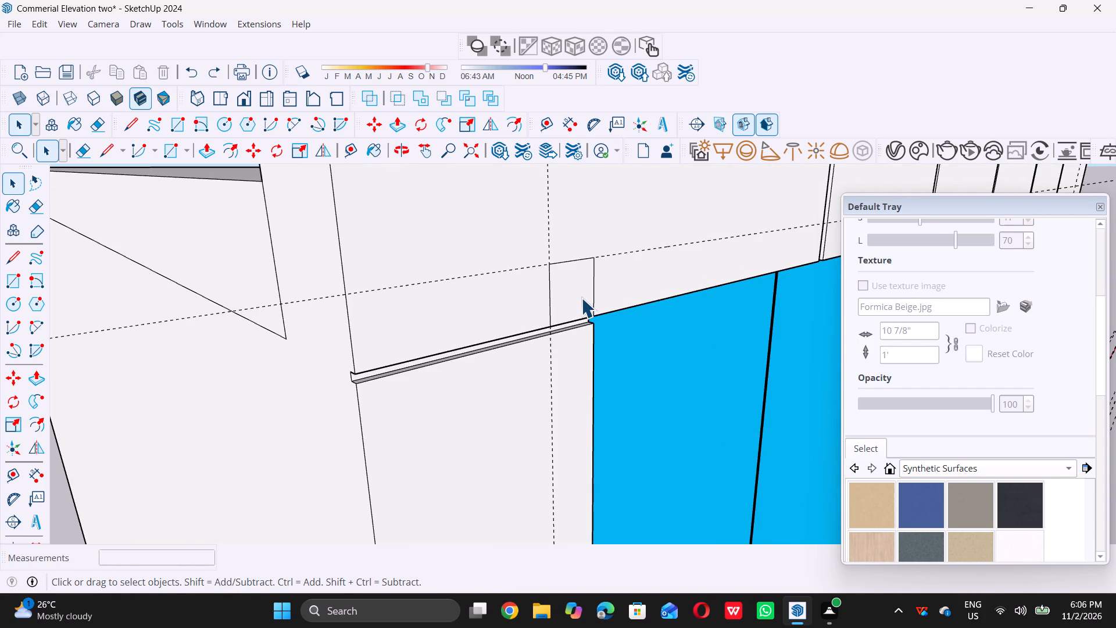
triple_click(581, 298)
left_click(581, 298)
scroll(581, 298, "down", 13)
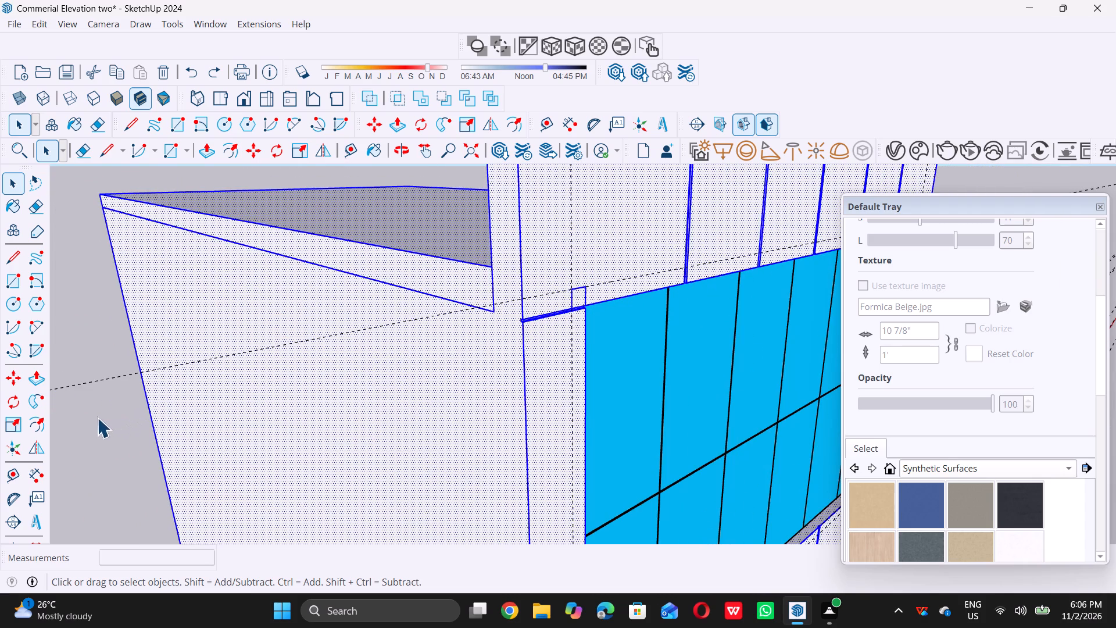
double_click(97, 418)
scroll(571, 319, "up", 8)
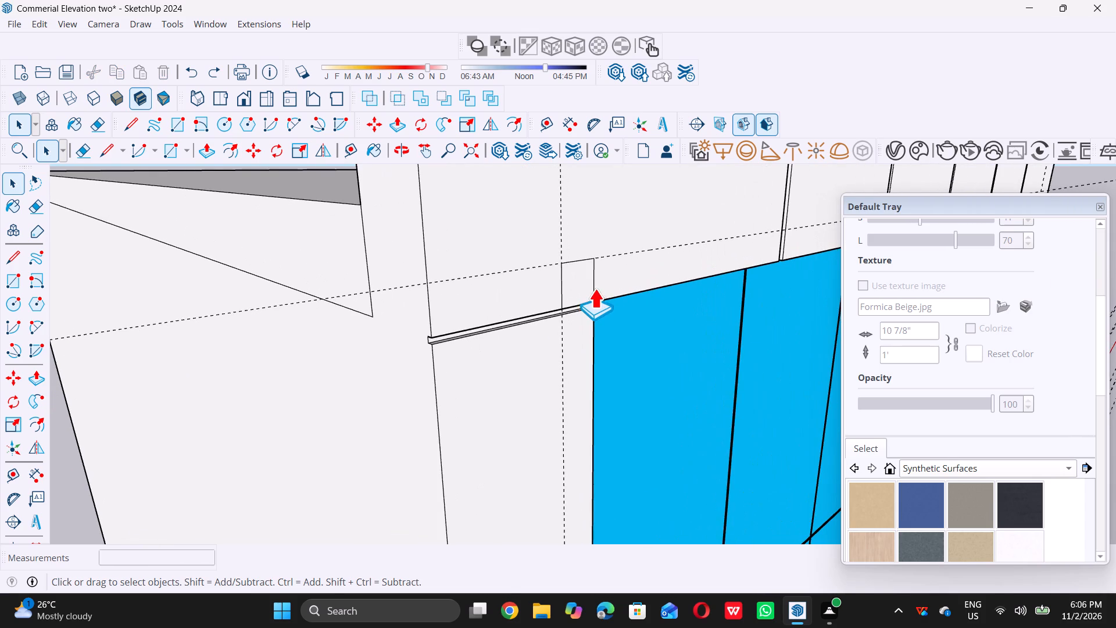
key("p")
left_click(586, 286)
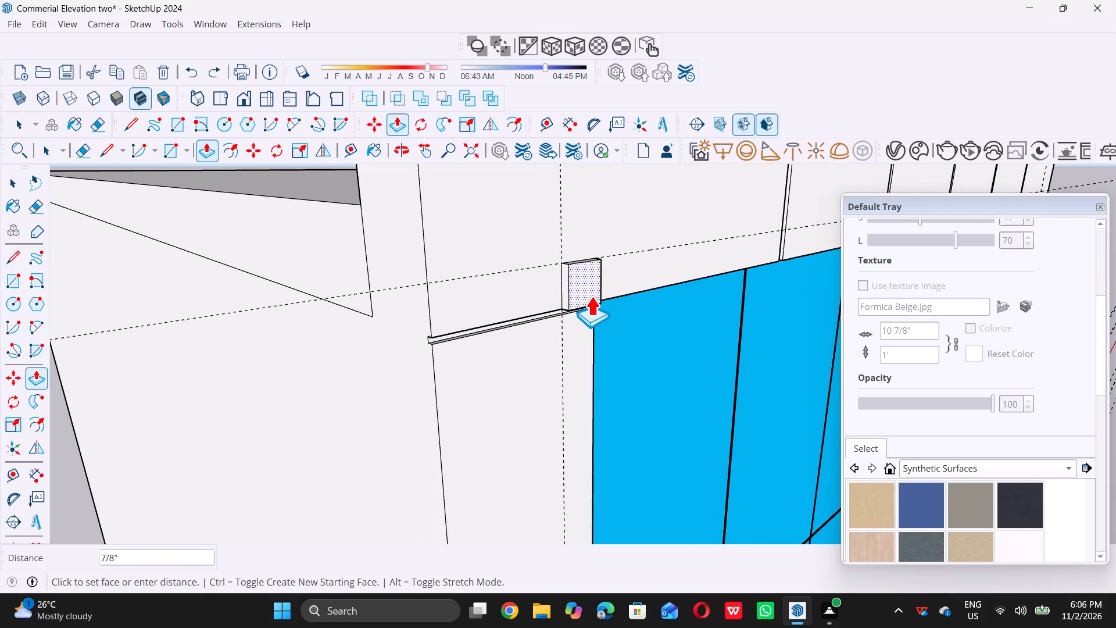
key("1")
key("shift+quotedbl")
key("Return")
key("space")
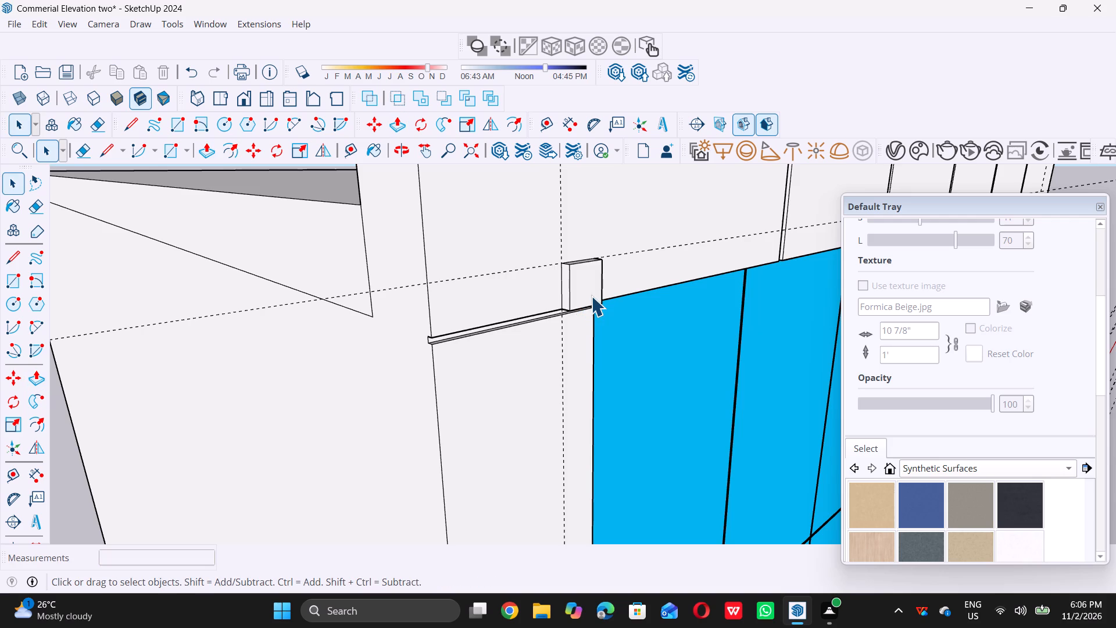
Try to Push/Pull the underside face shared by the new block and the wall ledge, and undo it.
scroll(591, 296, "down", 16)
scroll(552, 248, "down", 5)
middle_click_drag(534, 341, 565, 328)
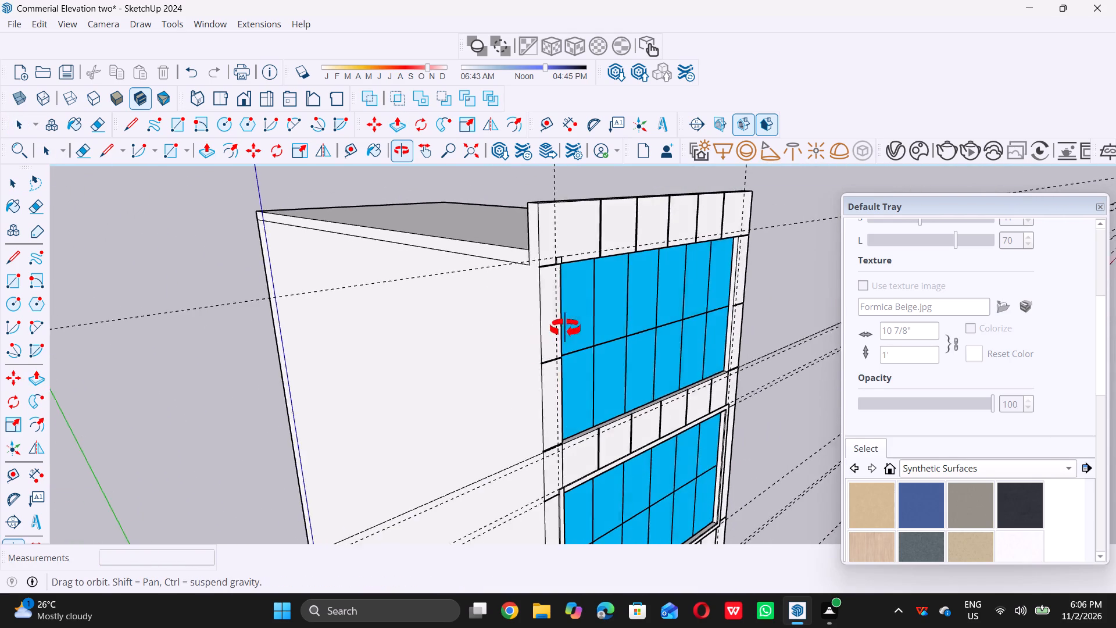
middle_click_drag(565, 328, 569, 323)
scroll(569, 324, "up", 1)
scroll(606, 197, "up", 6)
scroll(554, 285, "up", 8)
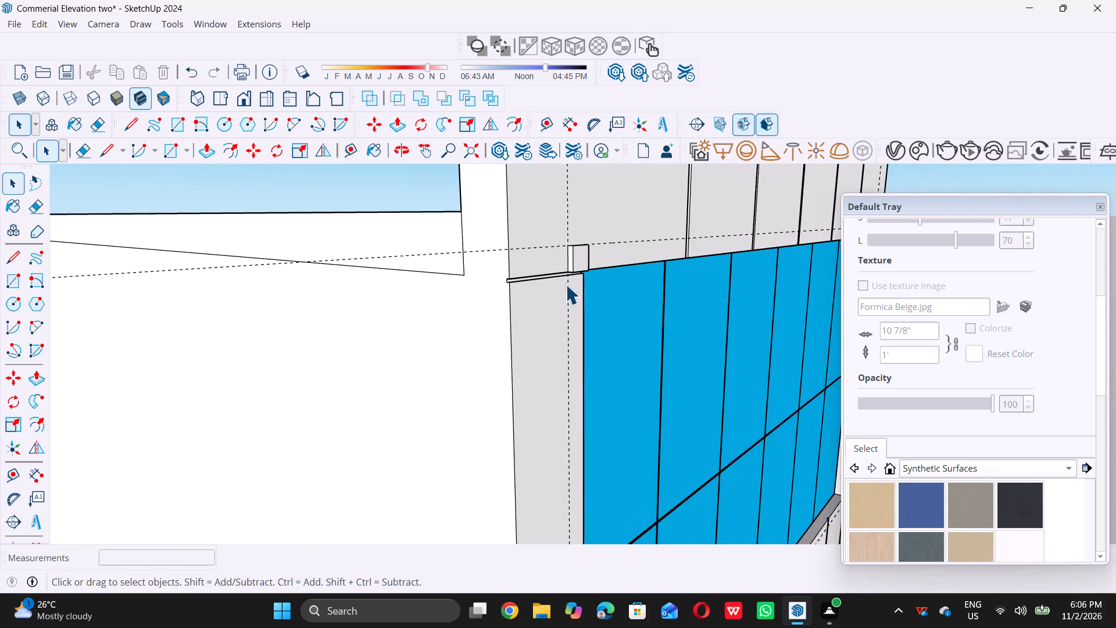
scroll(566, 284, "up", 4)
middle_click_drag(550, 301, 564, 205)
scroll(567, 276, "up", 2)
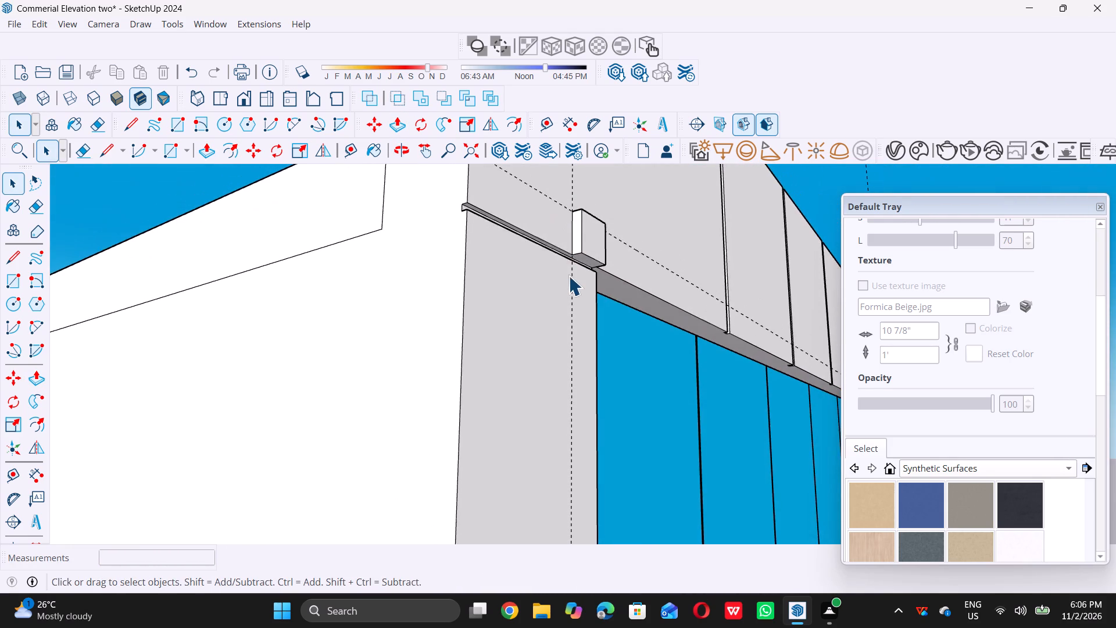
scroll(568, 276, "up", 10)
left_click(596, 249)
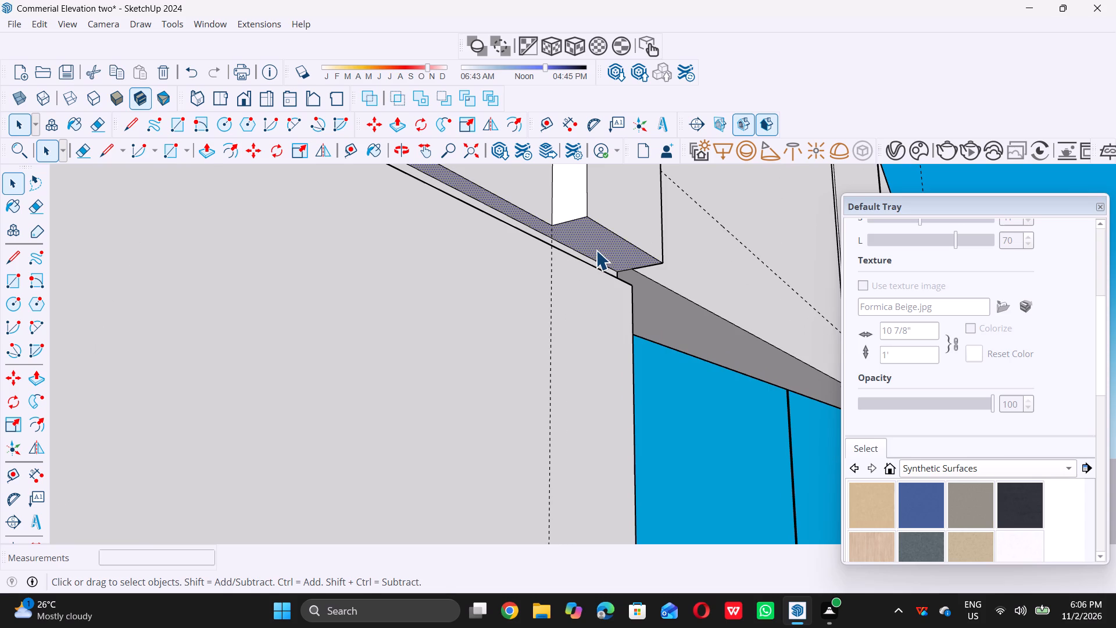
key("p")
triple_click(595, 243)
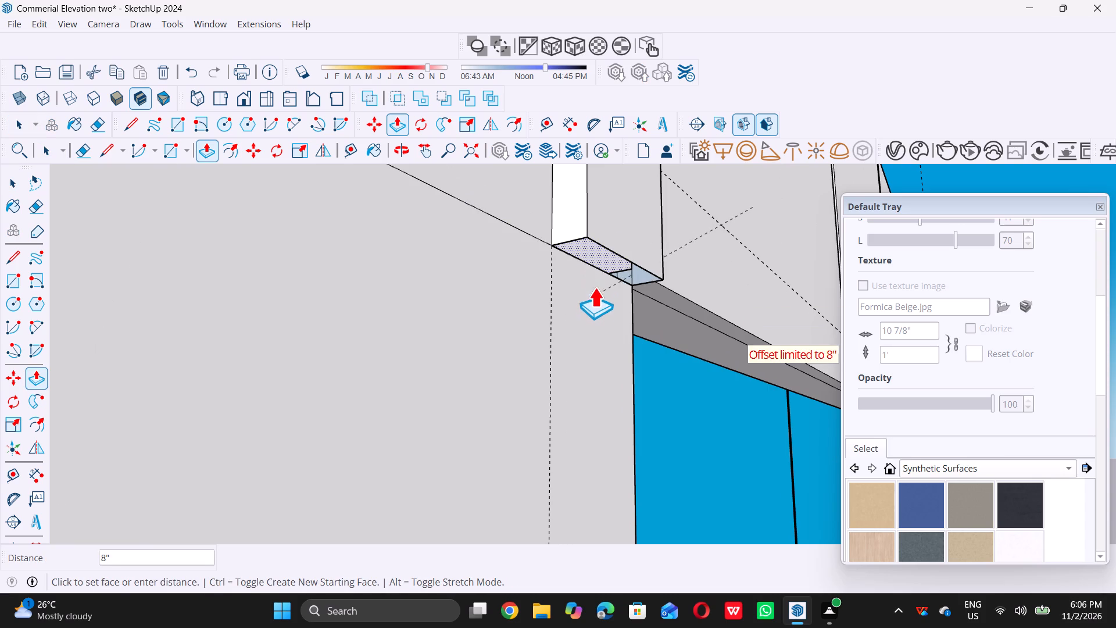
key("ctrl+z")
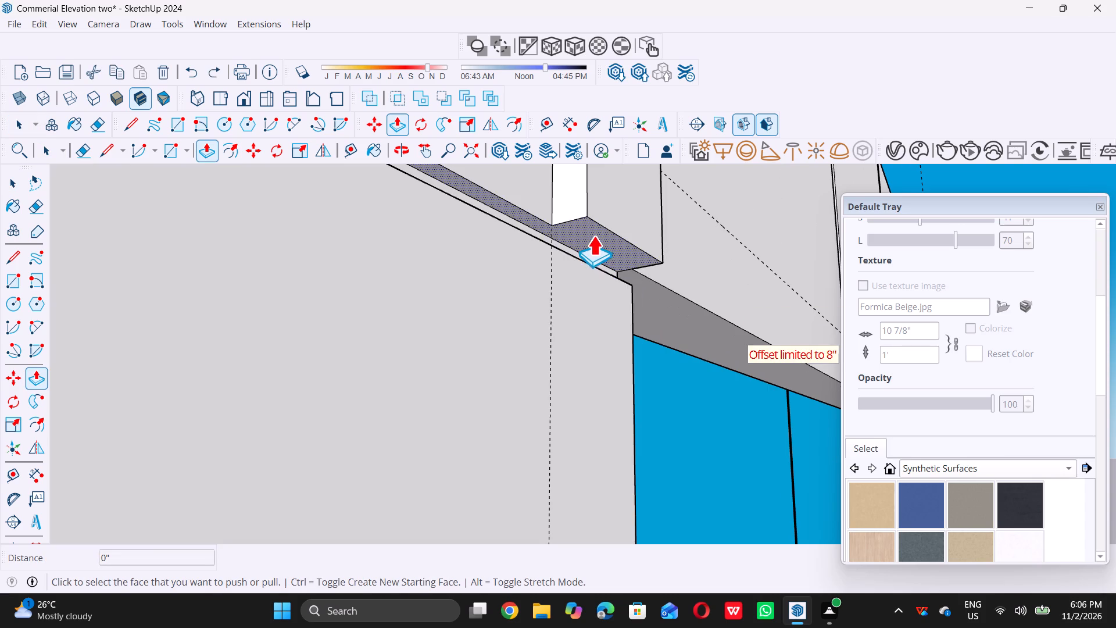
Draw a line about 4" long along the block's underside where it meets the wall, separating it from the ledge face.
scroll(580, 236, "up", 10)
key("space")
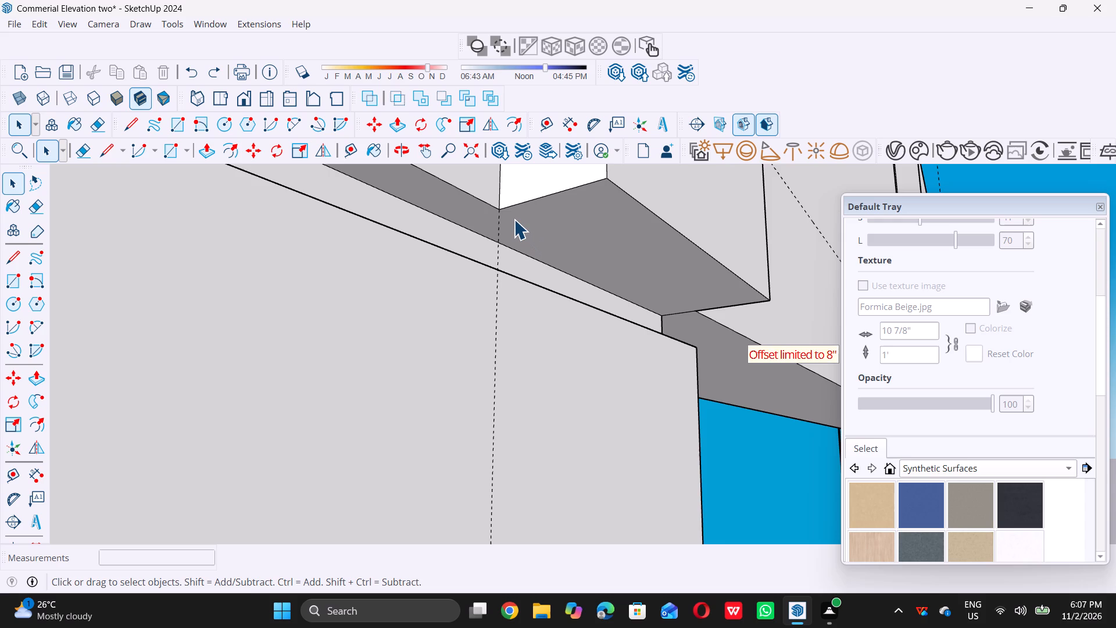
scroll(512, 216, "up", 6)
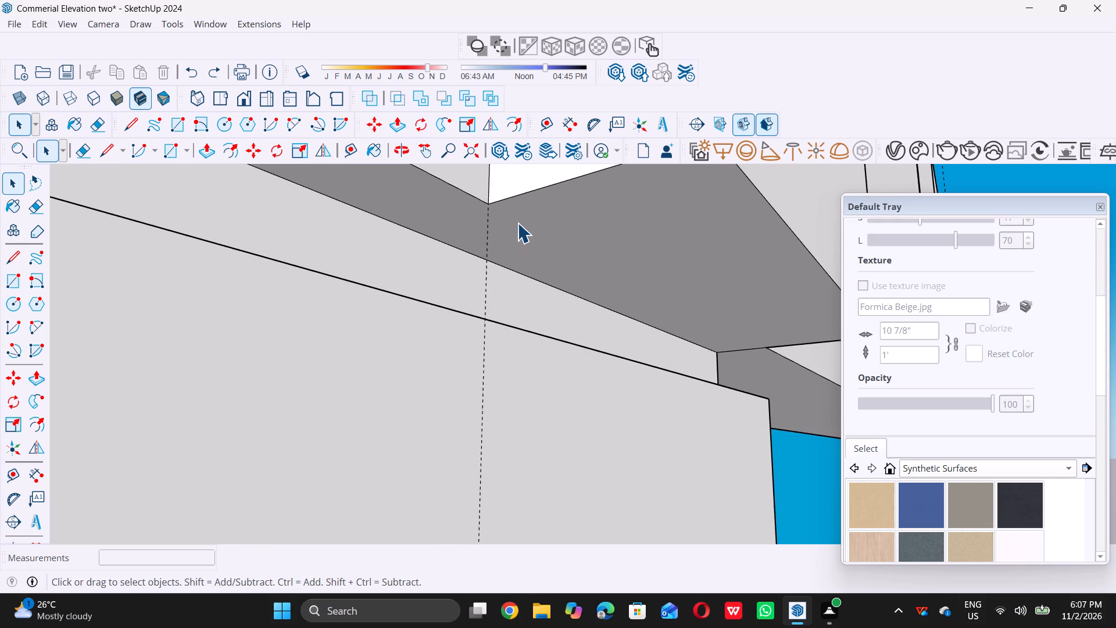
key("l")
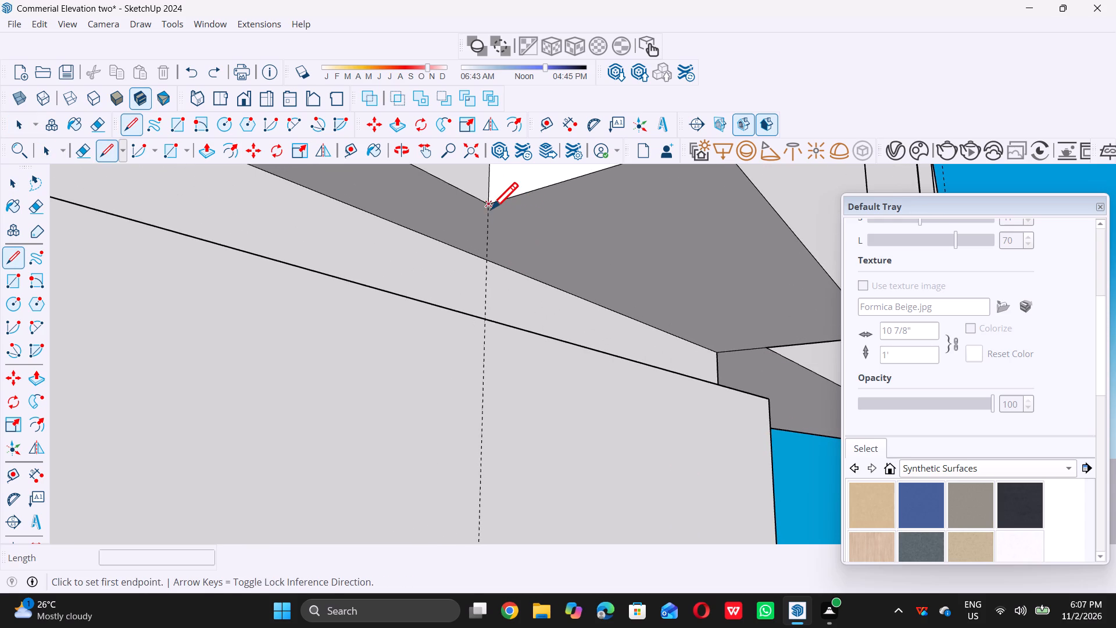
triple_click(491, 206)
middle_click(491, 206)
left_click(491, 206)
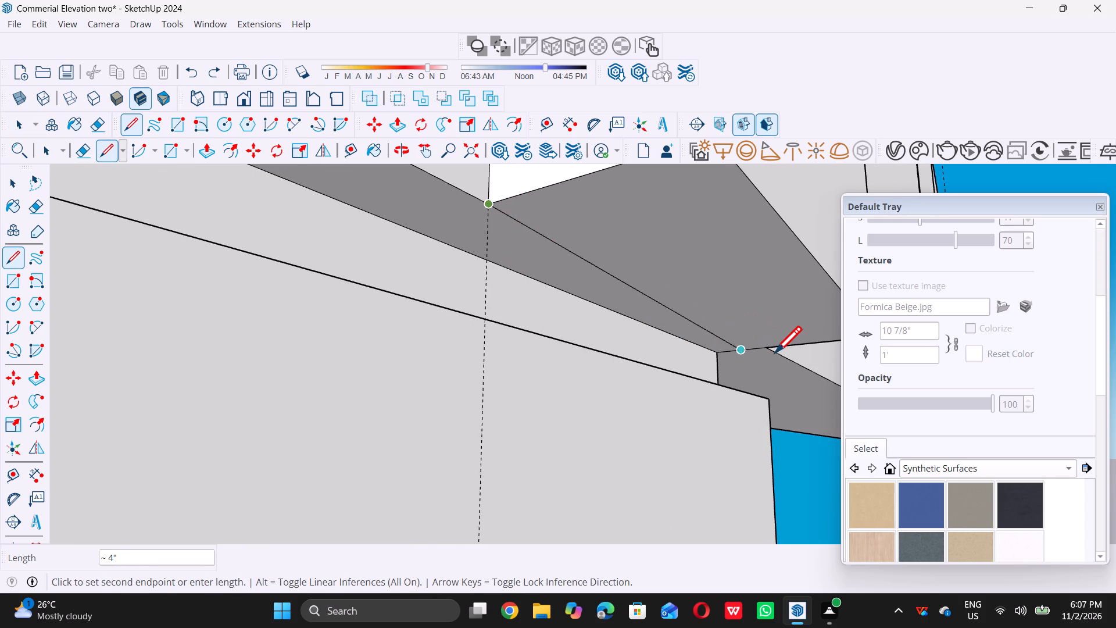
double_click(775, 352)
key("space")
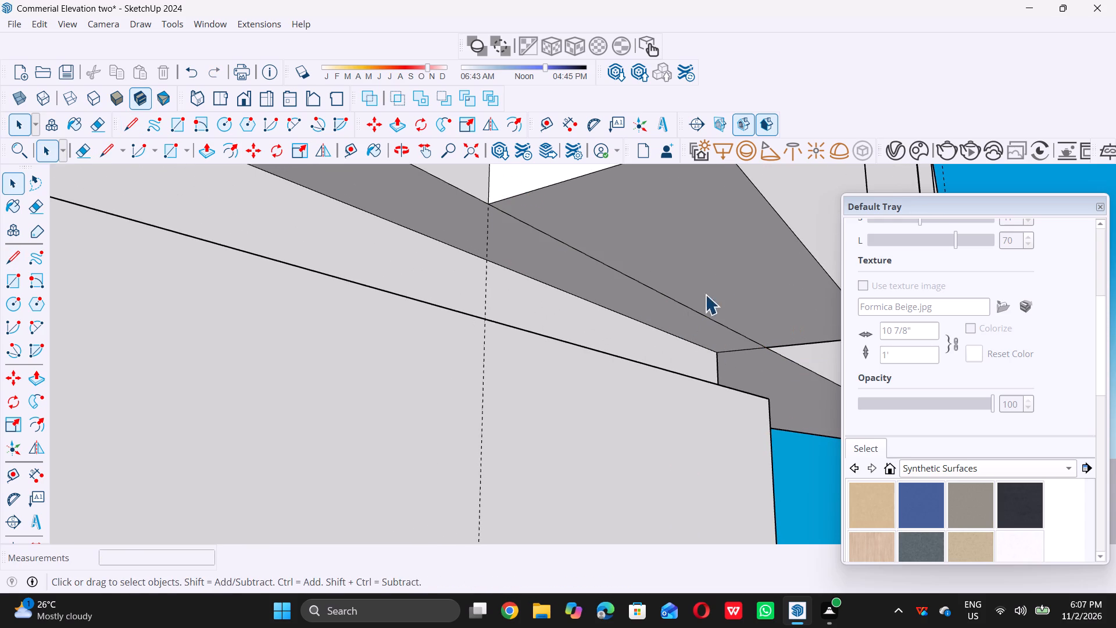
Push/Pull the small block's underside downward along the window's side, repeating the previous distance twice.
middle_click(718, 260)
triple_click(718, 260)
scroll(596, 290, "down", 17)
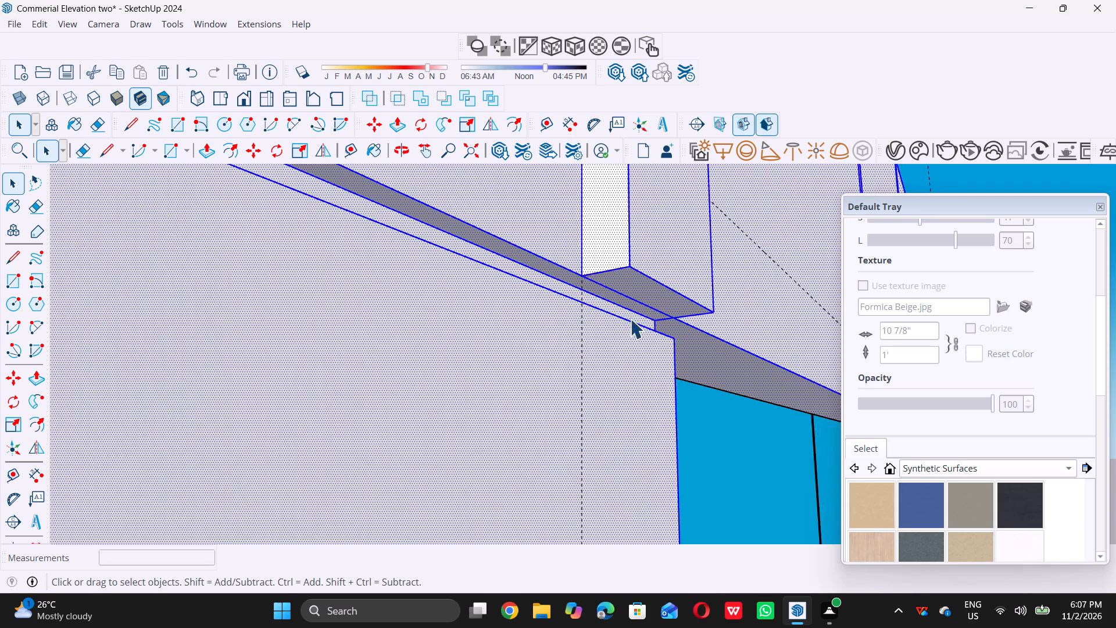
scroll(630, 319, "down", 13)
double_click(249, 198)
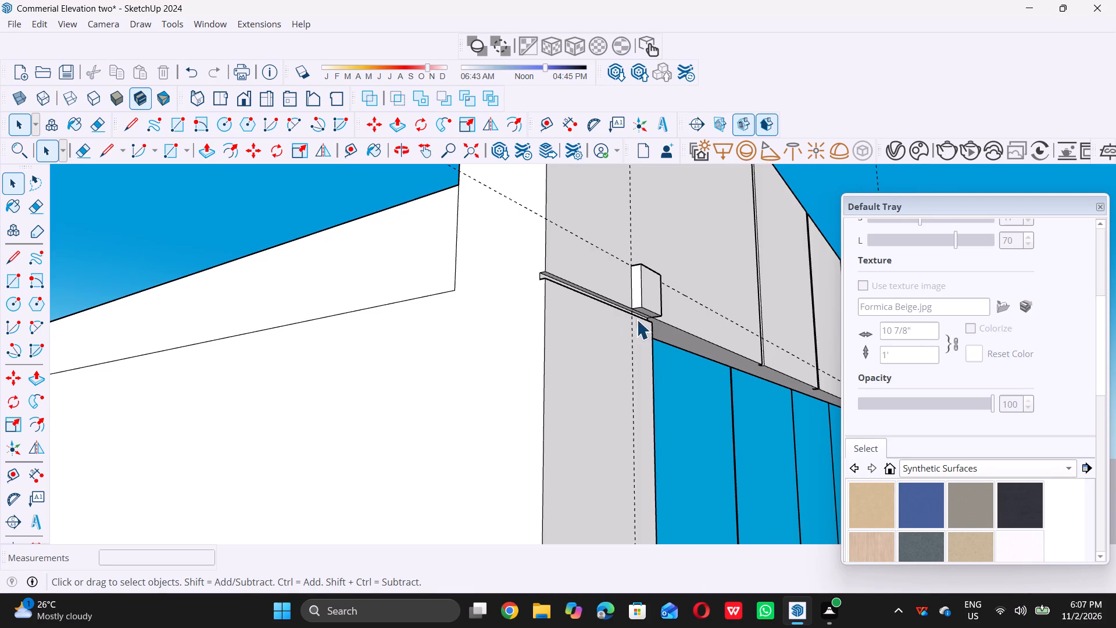
scroll(642, 315, "up", 8)
left_click(649, 312)
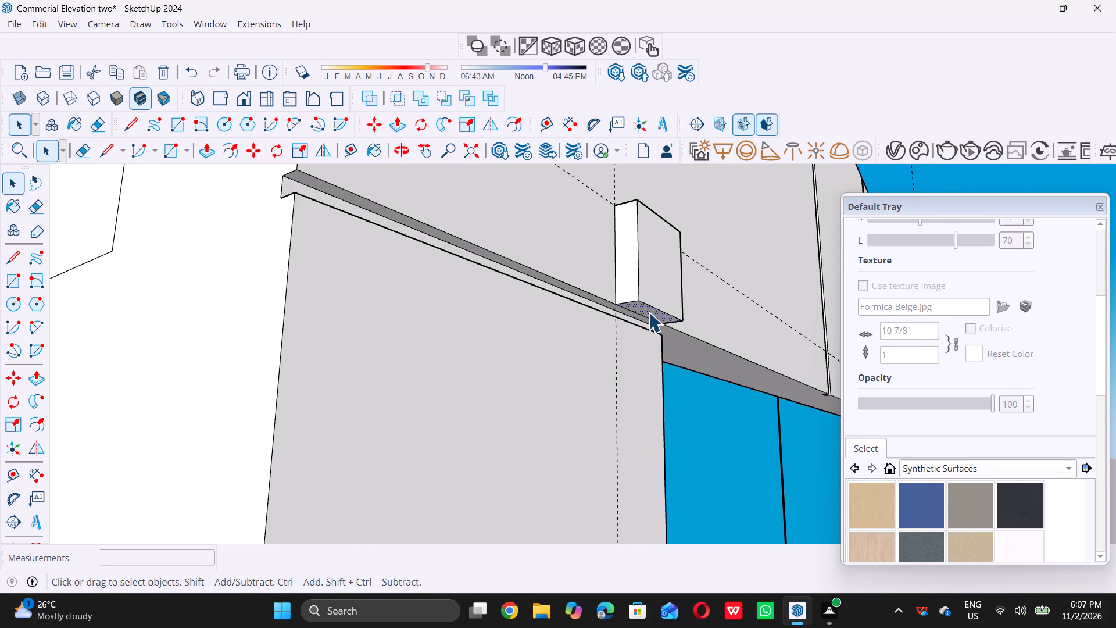
scroll(650, 315, "up", 5)
key("p")
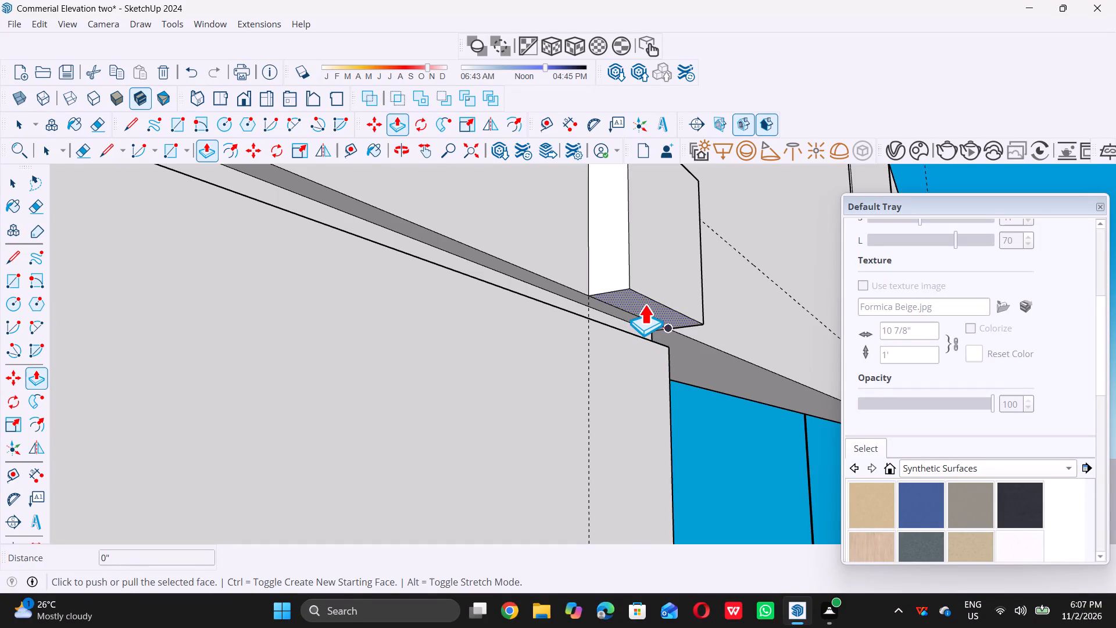
double_click(646, 298)
scroll(635, 345, "down", 12)
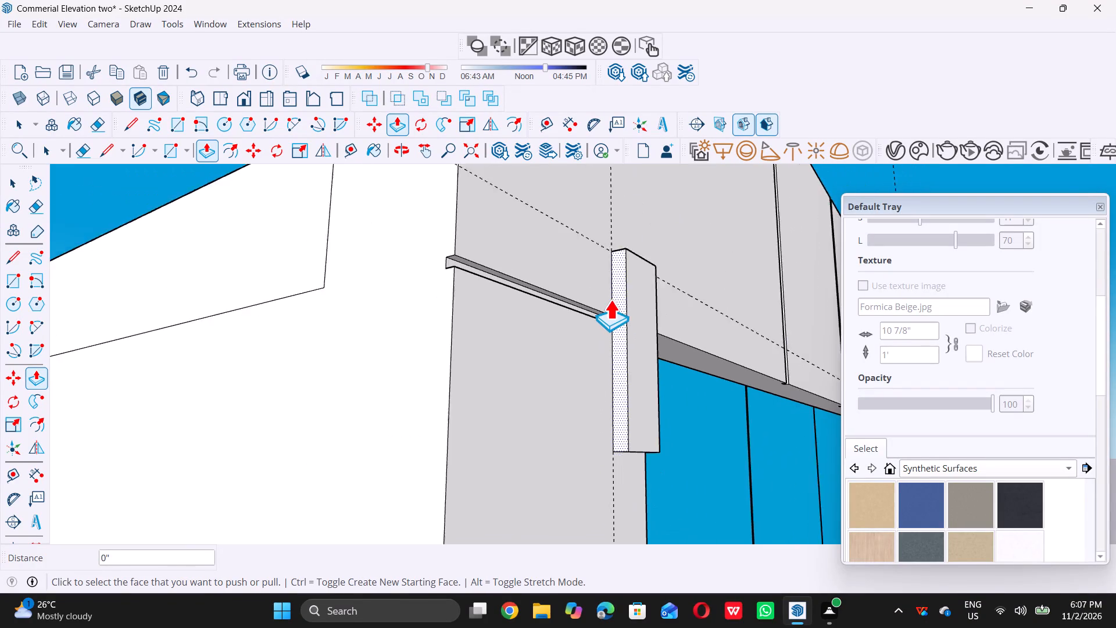
scroll(610, 299, "down", 3)
scroll(622, 403, "up", 7)
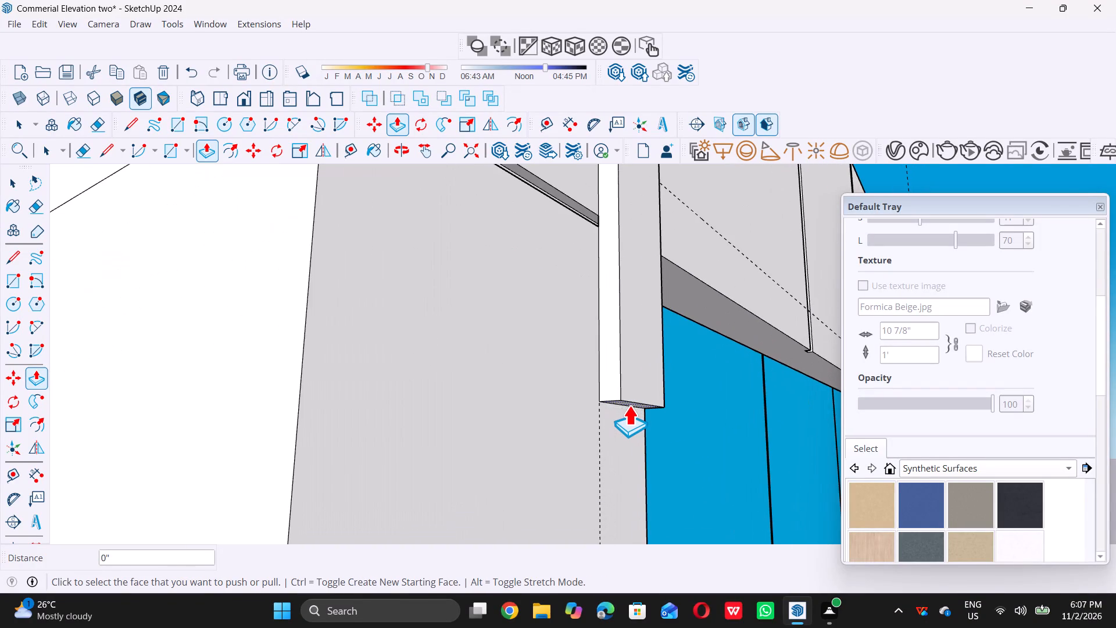
double_click(629, 405)
scroll(628, 424, "down", 18)
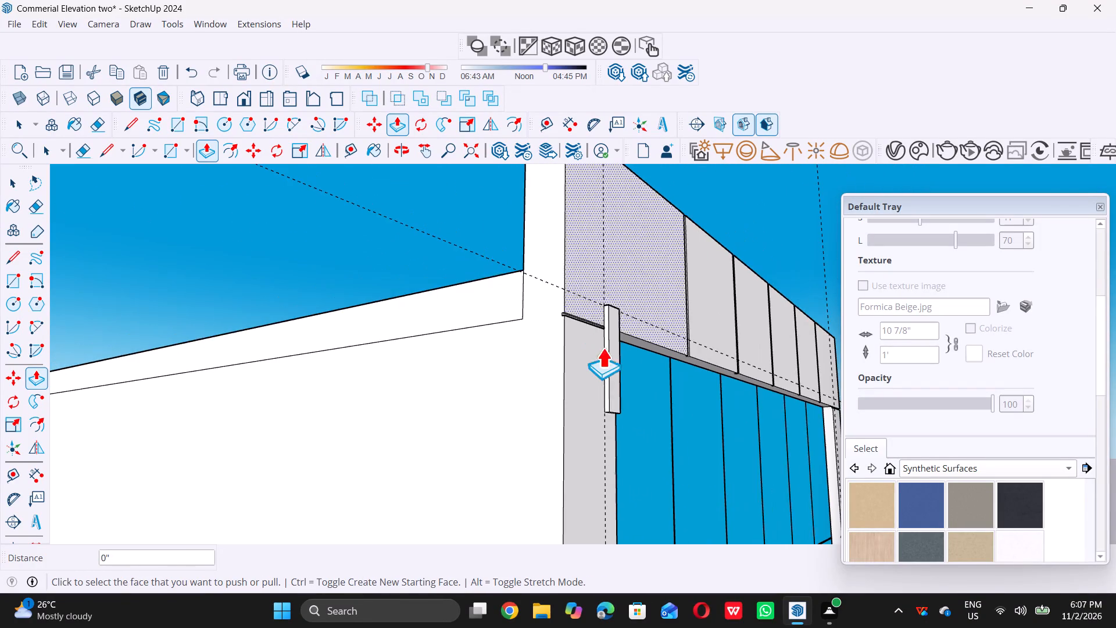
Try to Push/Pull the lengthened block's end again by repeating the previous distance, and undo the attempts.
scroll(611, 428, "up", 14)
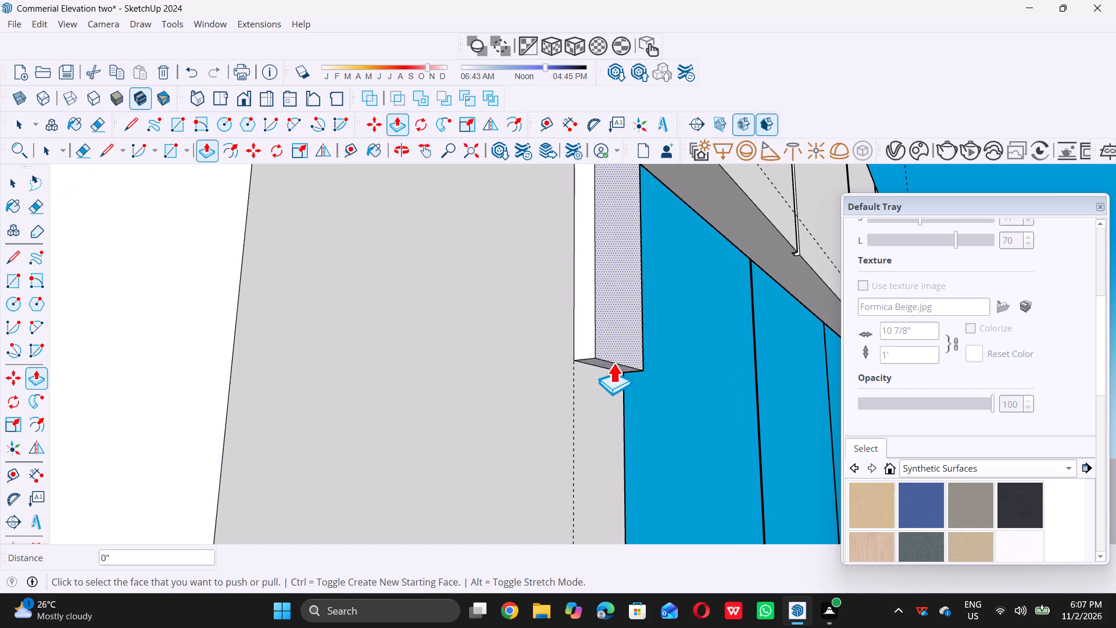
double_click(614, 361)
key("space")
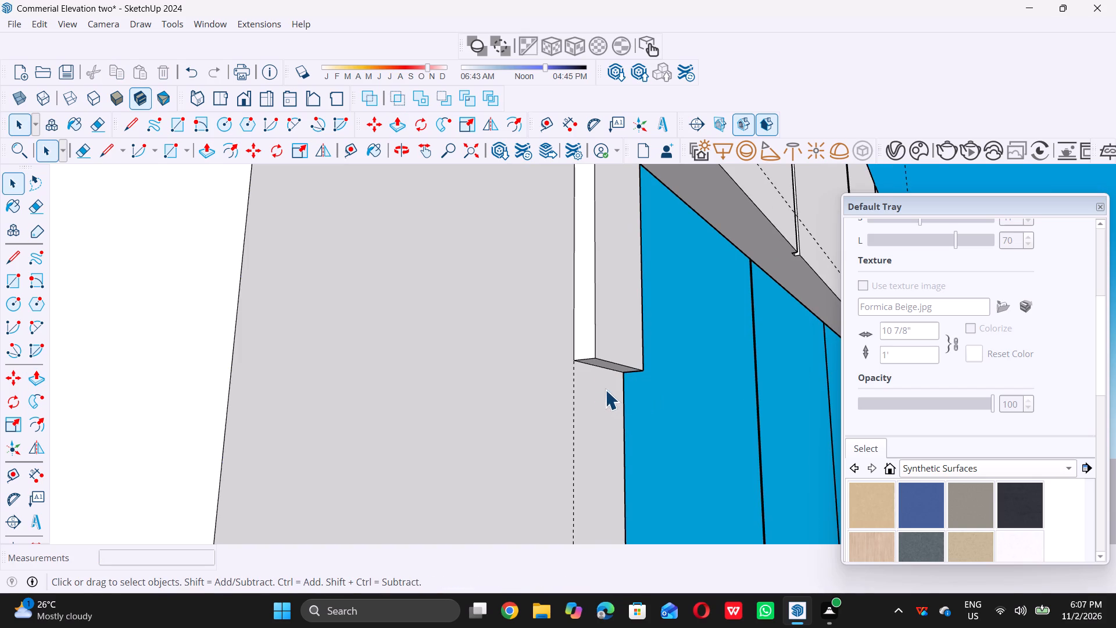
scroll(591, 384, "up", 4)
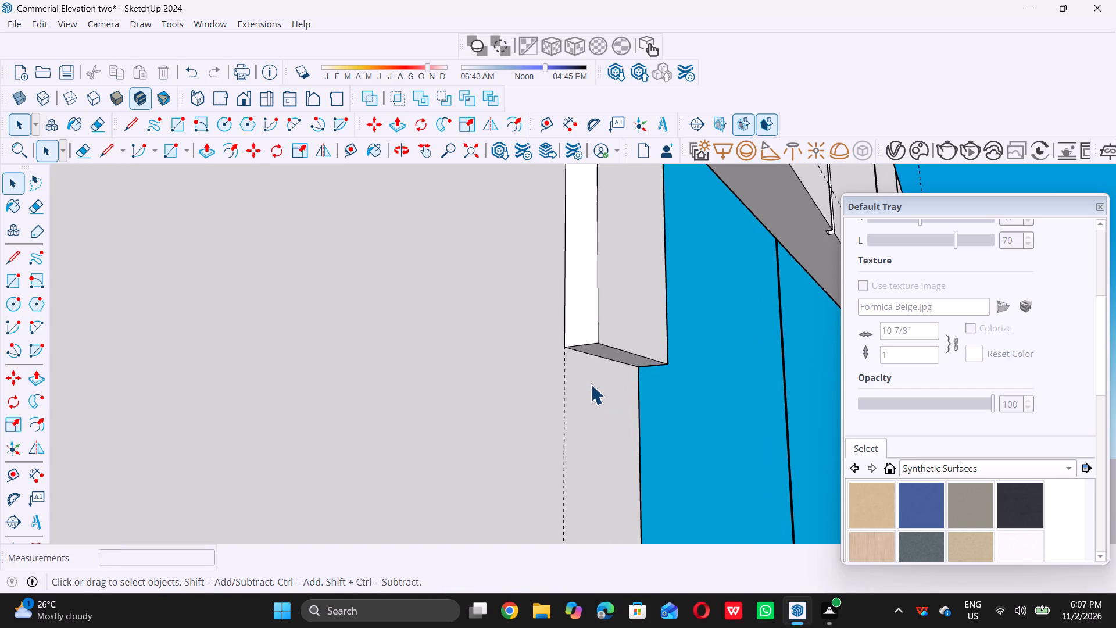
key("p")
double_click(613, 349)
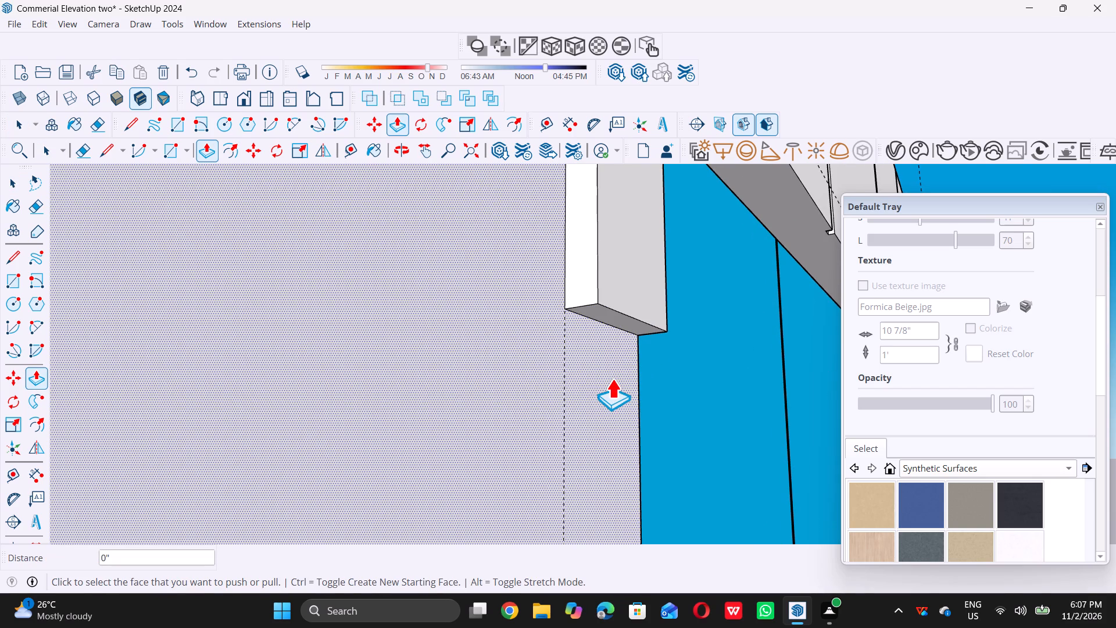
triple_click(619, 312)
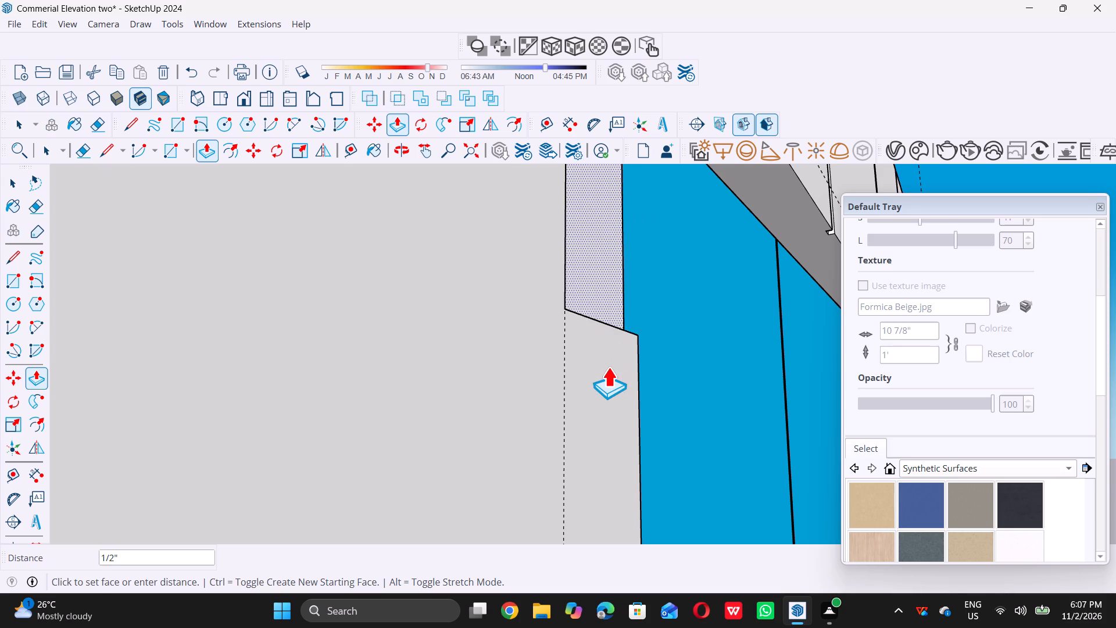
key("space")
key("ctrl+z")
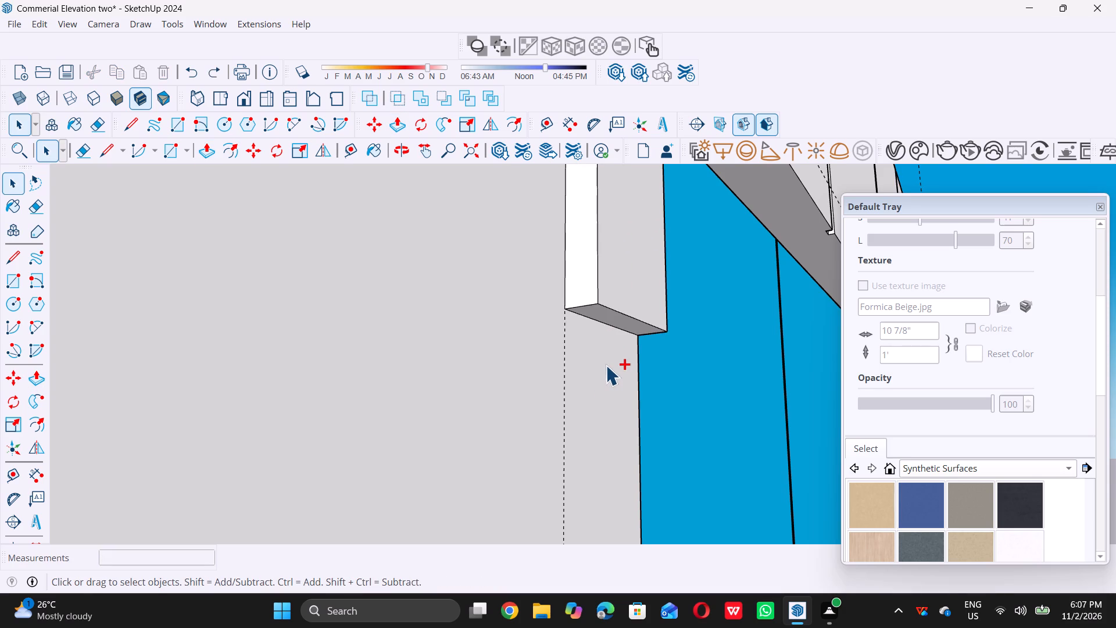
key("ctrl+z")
Push/Pull the block's underside down by 3' 7 15/16" to the next wall ledge, continuing the frame beside the window.
scroll(601, 358, "down", 15)
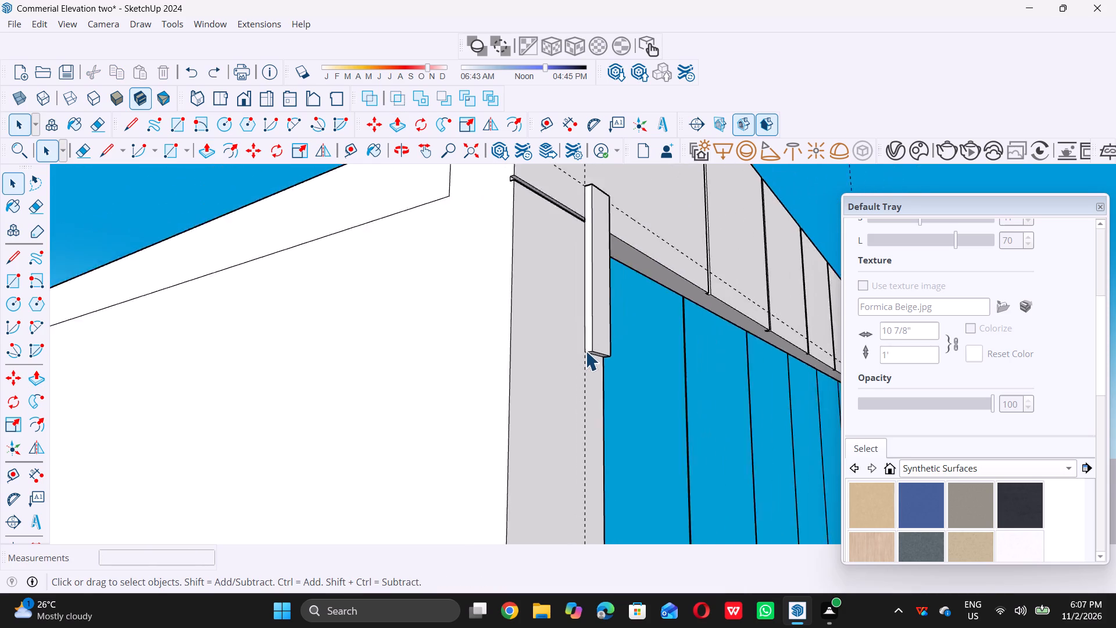
scroll(585, 351, "down", 11)
middle_click_drag(577, 427, 610, 347)
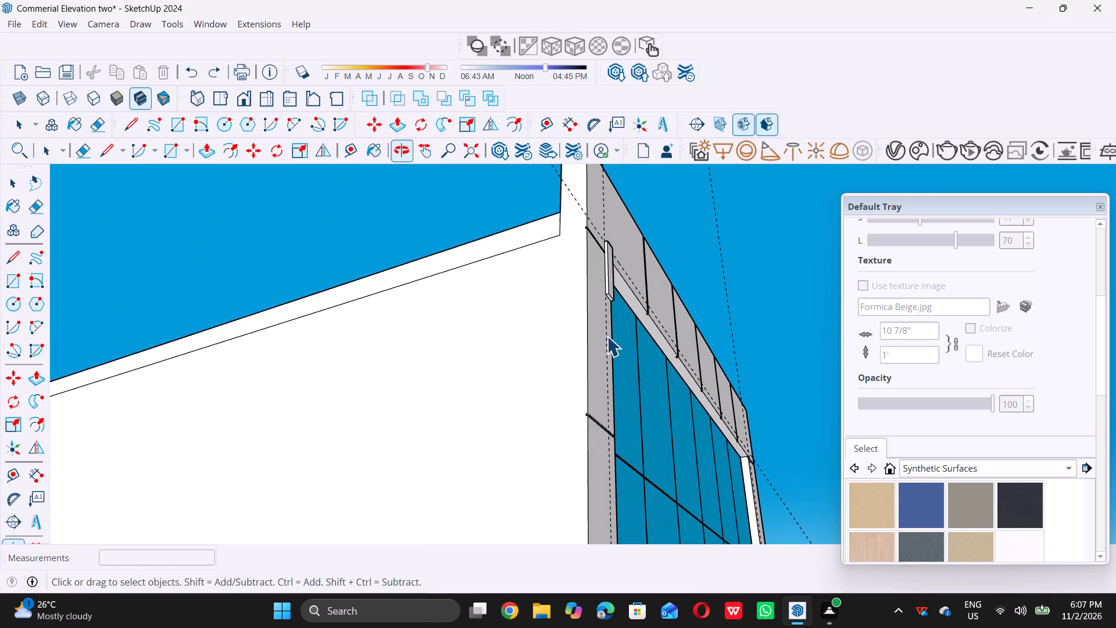
scroll(608, 314, "up", 6)
scroll(605, 285, "up", 15)
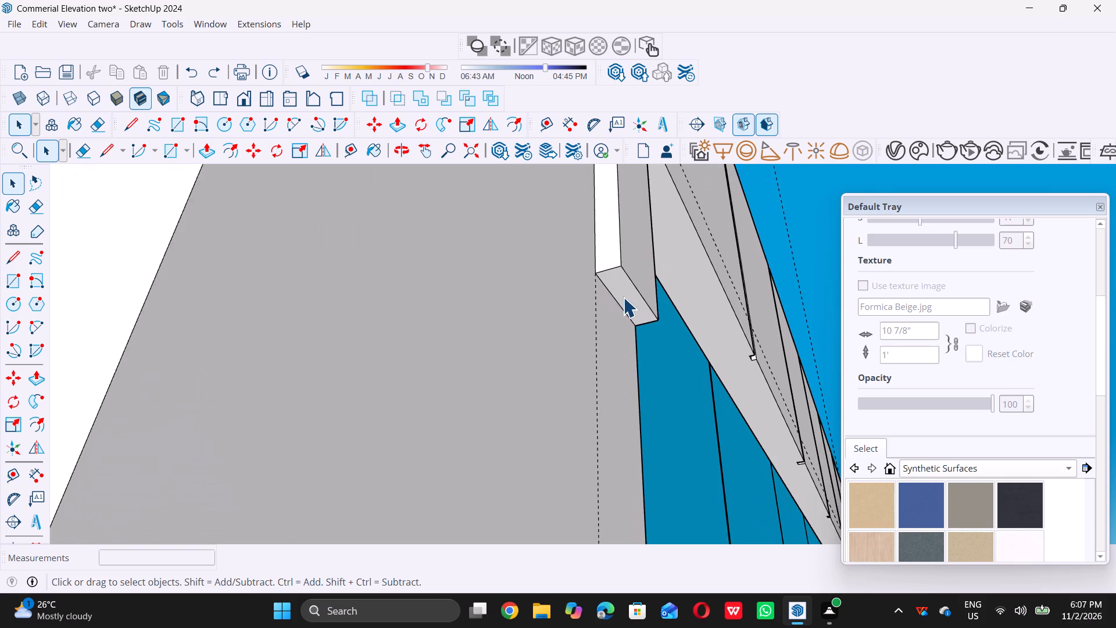
scroll(623, 297, "up", 2)
left_click(624, 297)
middle_click(624, 297)
left_click(624, 297)
key("p")
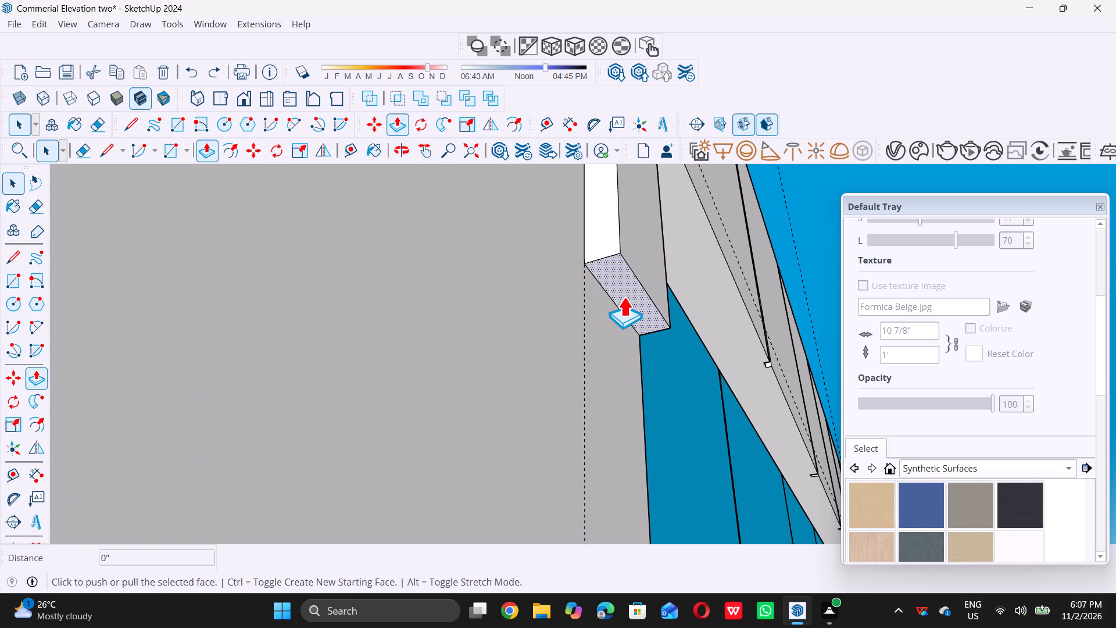
triple_click(624, 295)
scroll(601, 377, "down", 11)
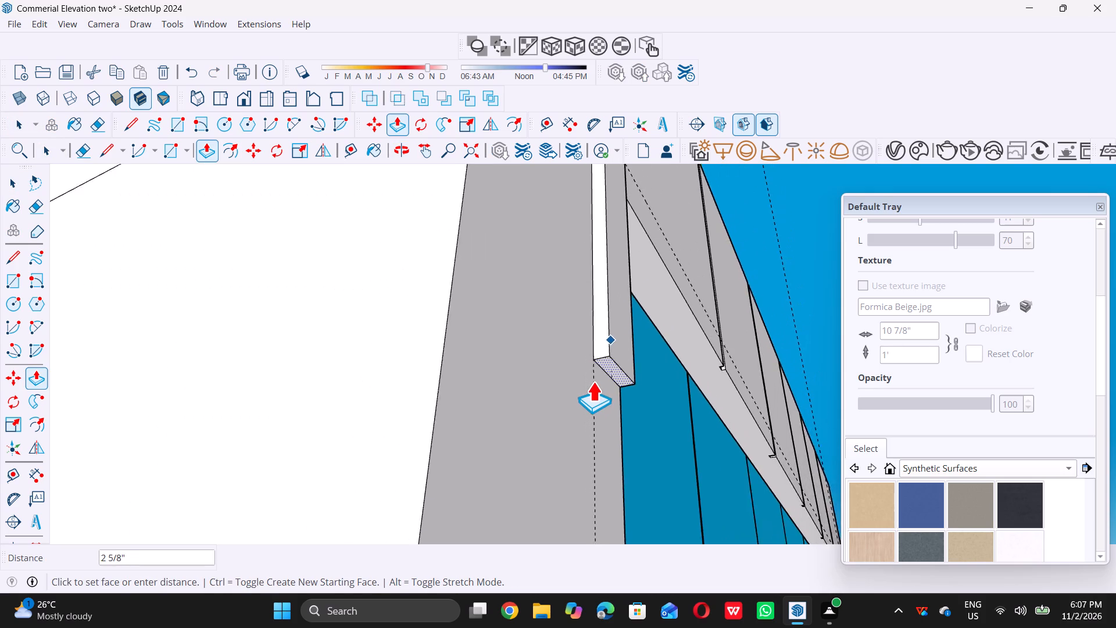
scroll(593, 381, "down", 20)
scroll(593, 381, "down", 1)
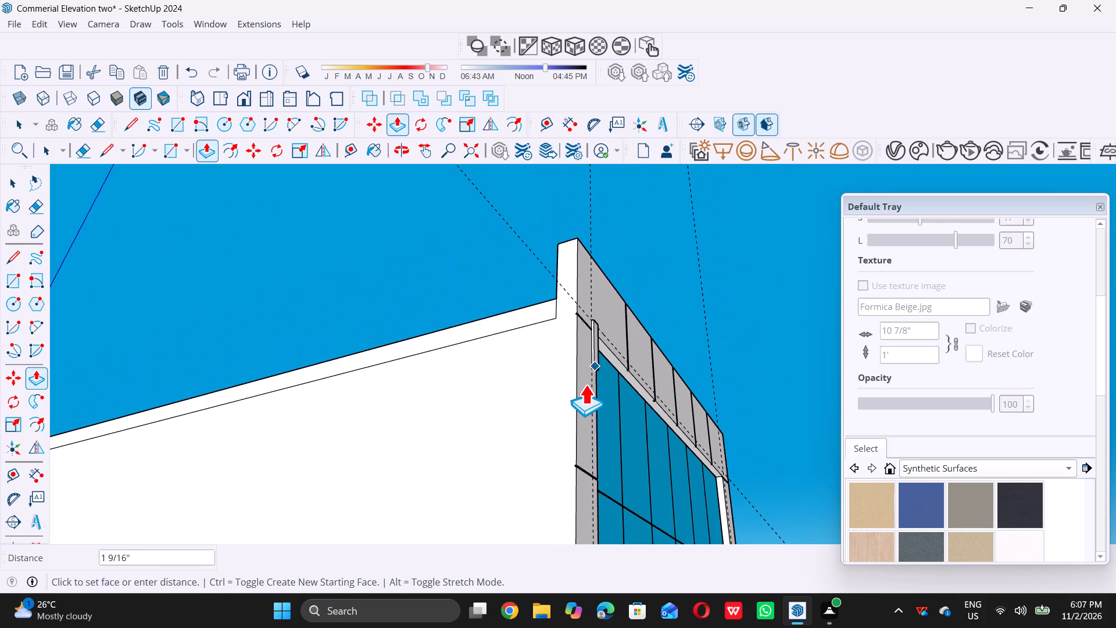
scroll(586, 381, "down", 7)
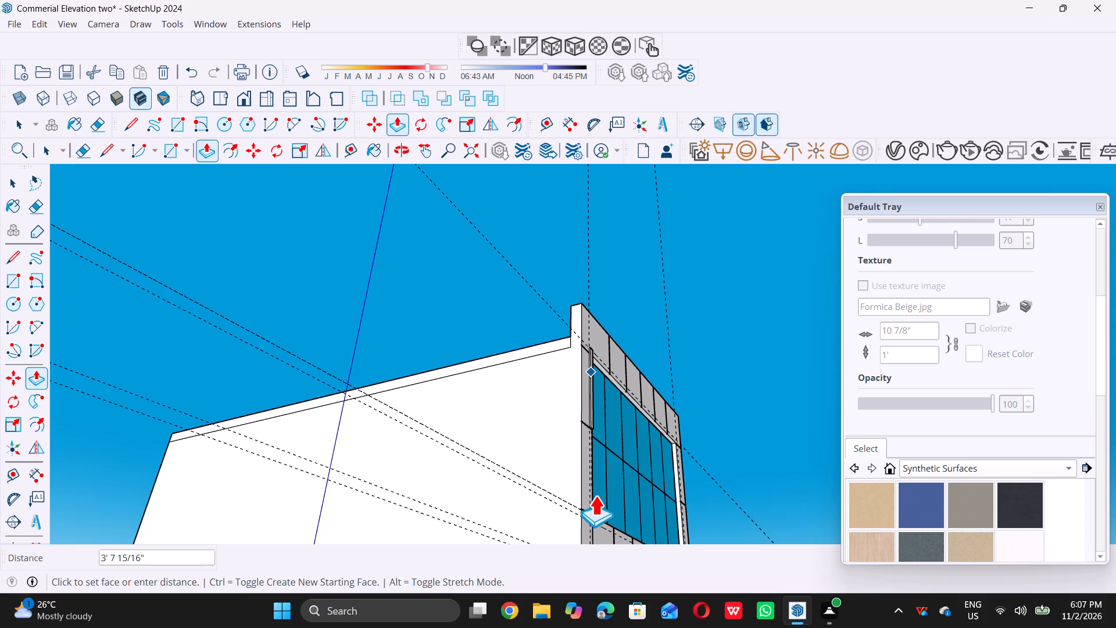
scroll(603, 438, "up", 9)
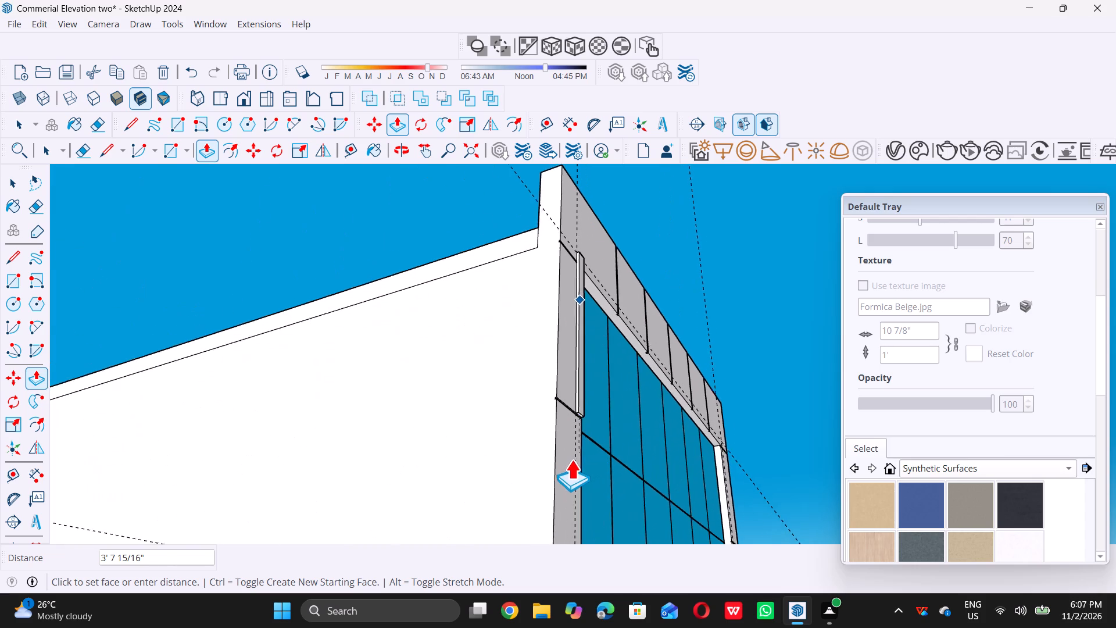
scroll(571, 459, "up", 2)
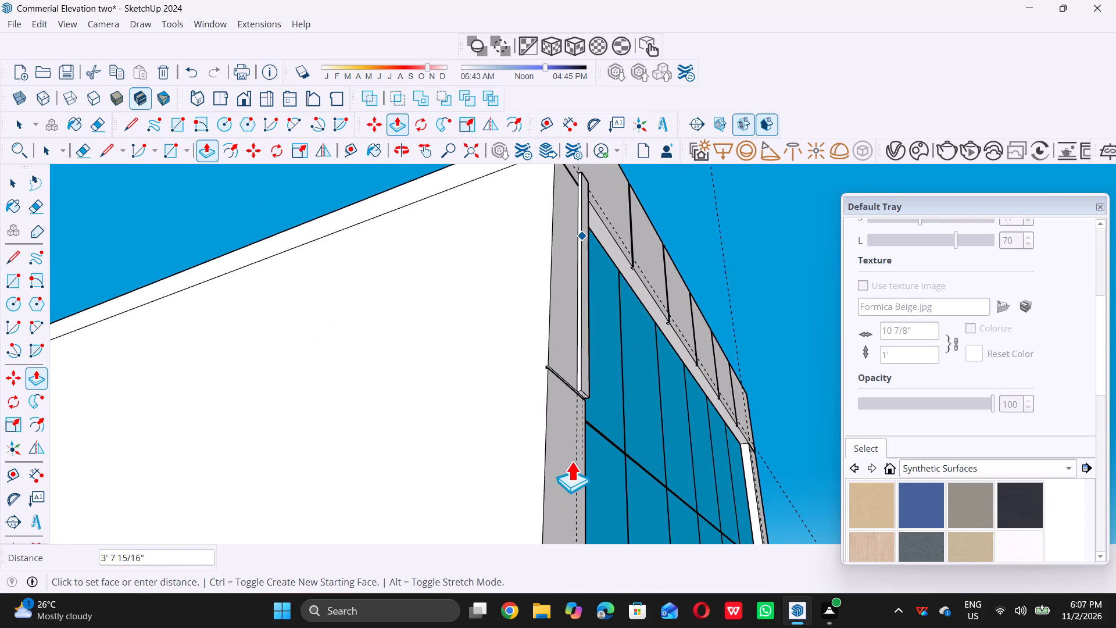
double_click(571, 461)
Extend the frame bar's underside past the ledge by repeating the 3' 7 15/16" Push/Pull distance.
scroll(576, 383, "up", 14)
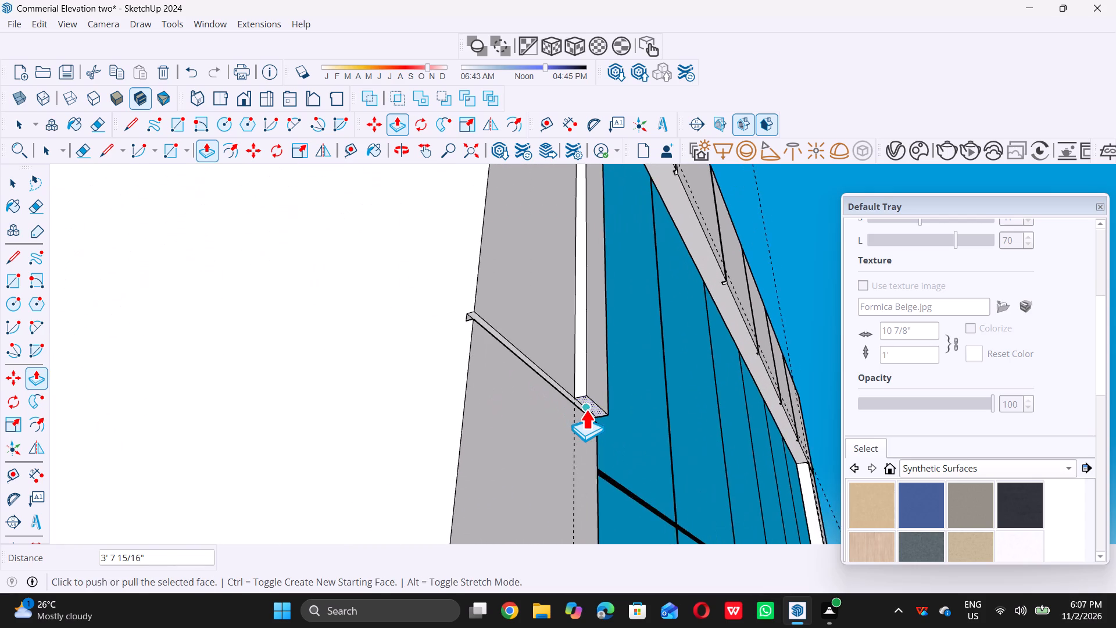
scroll(586, 409, "up", 5)
triple_click(597, 394)
scroll(581, 437, "down", 3)
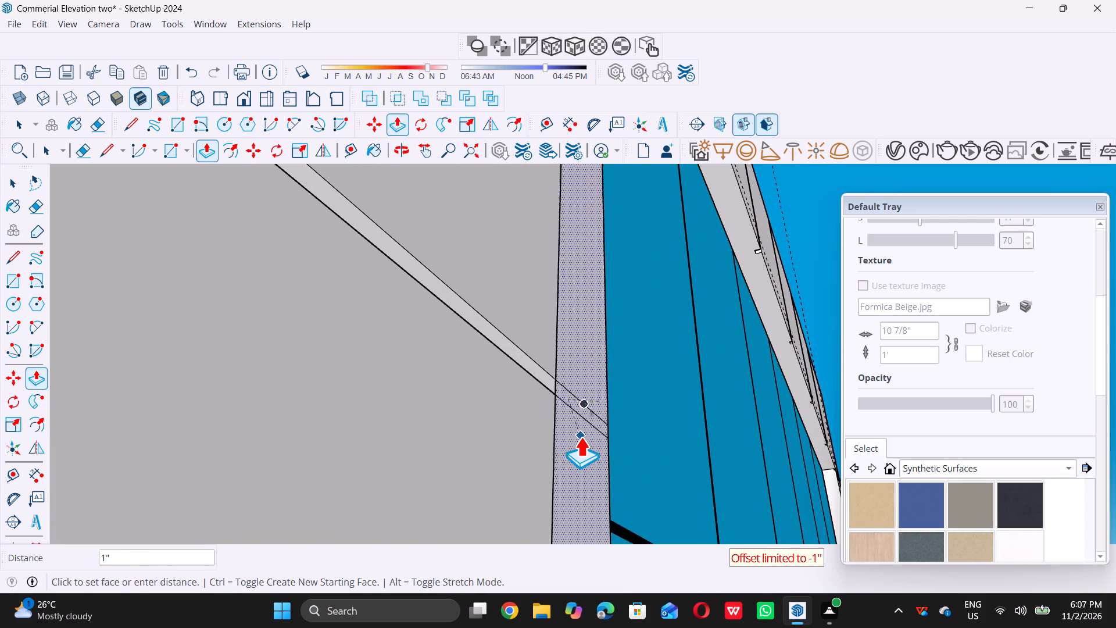
scroll(581, 437, "down", 1)
key("space")
scroll(574, 425, "down", 9)
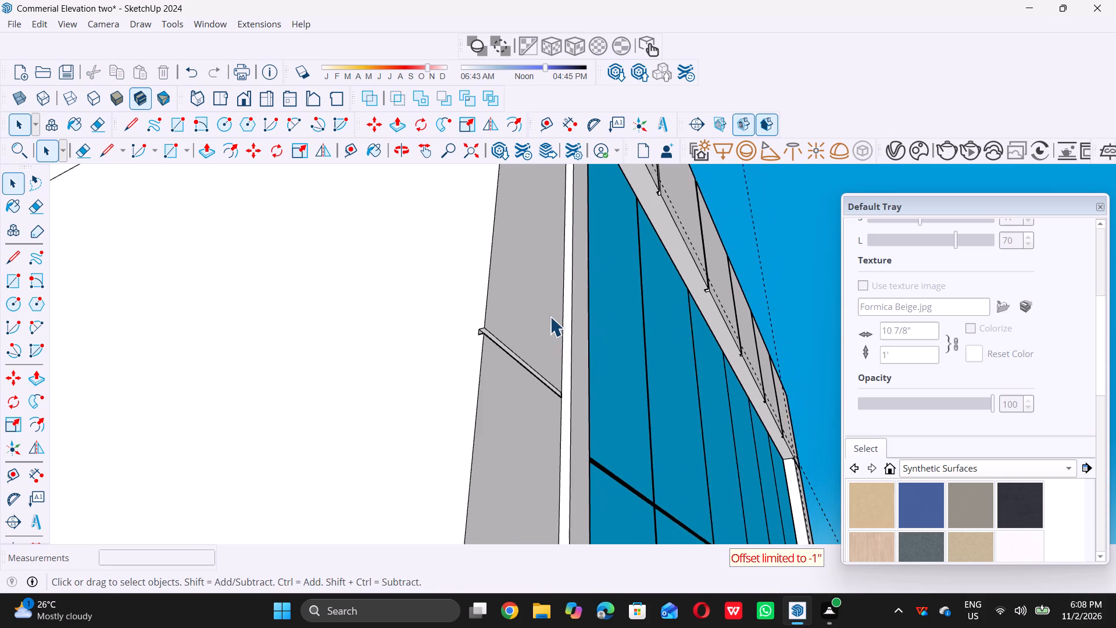
scroll(550, 316, "down", 12)
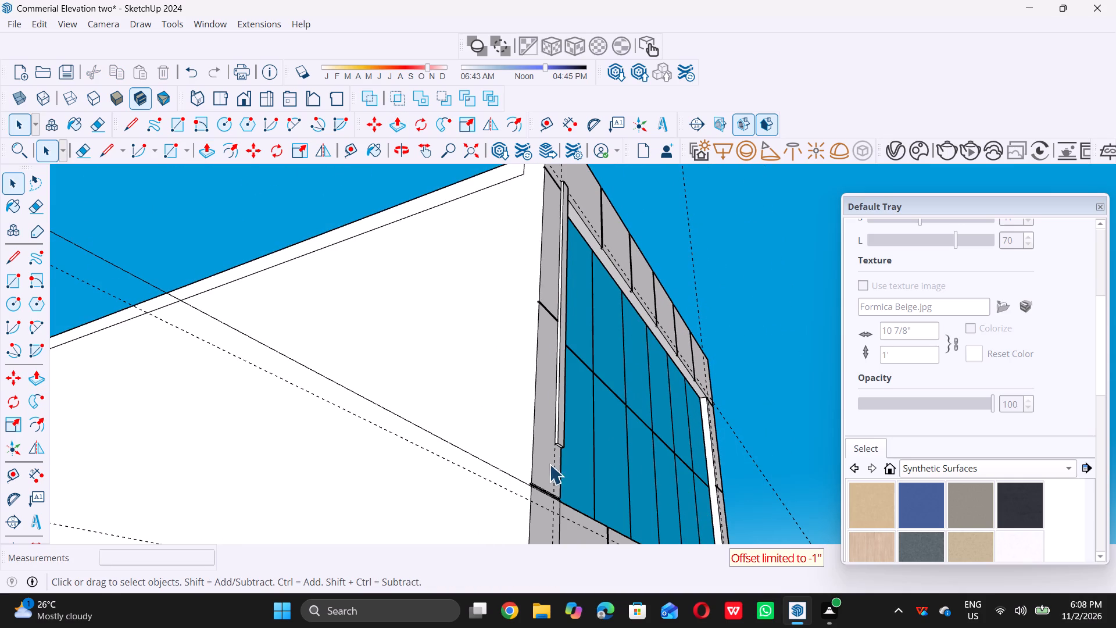
Push/Pull the bar's underside down by 1' 4 11/16" to the ledge near the glazing's bottom edge.
scroll(549, 481, "up", 10)
scroll(585, 416, "up", 6)
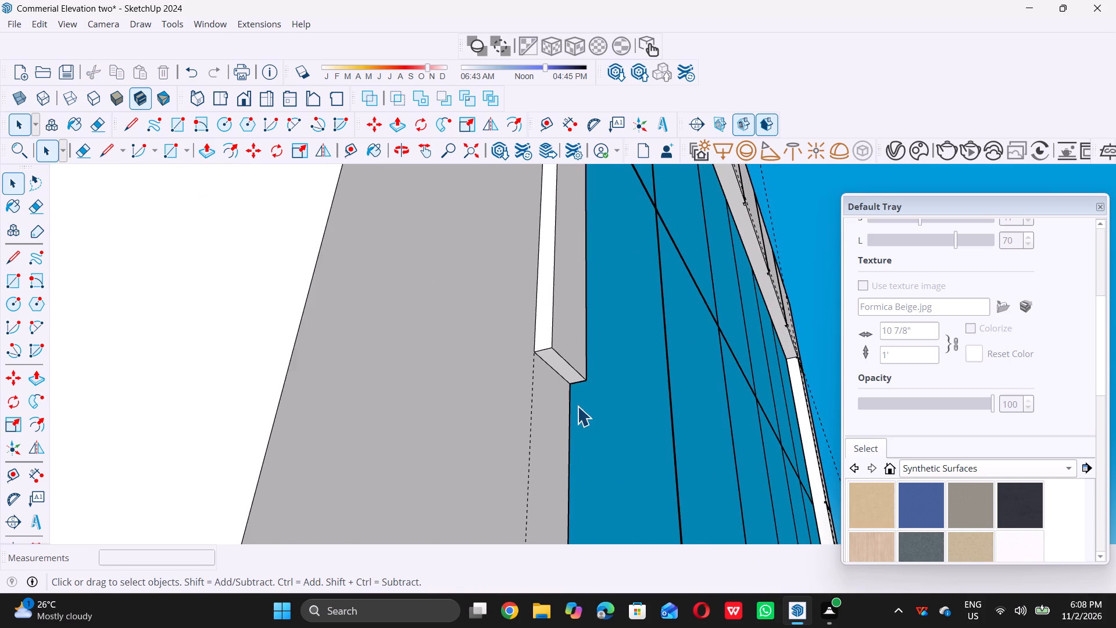
scroll(561, 393, "up", 4)
left_click(567, 366)
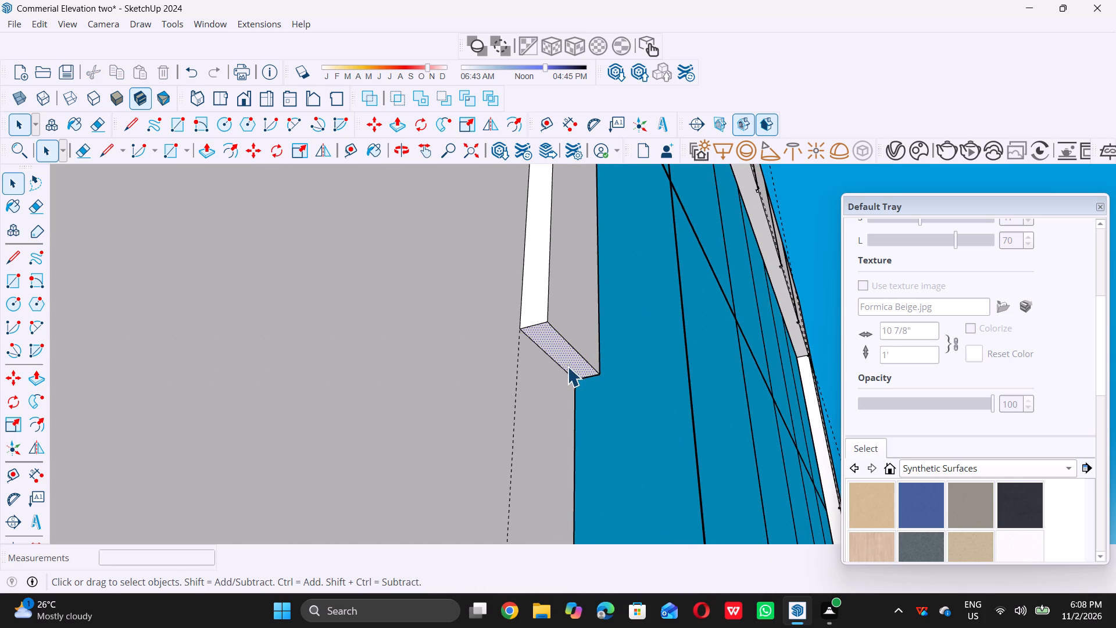
key("p")
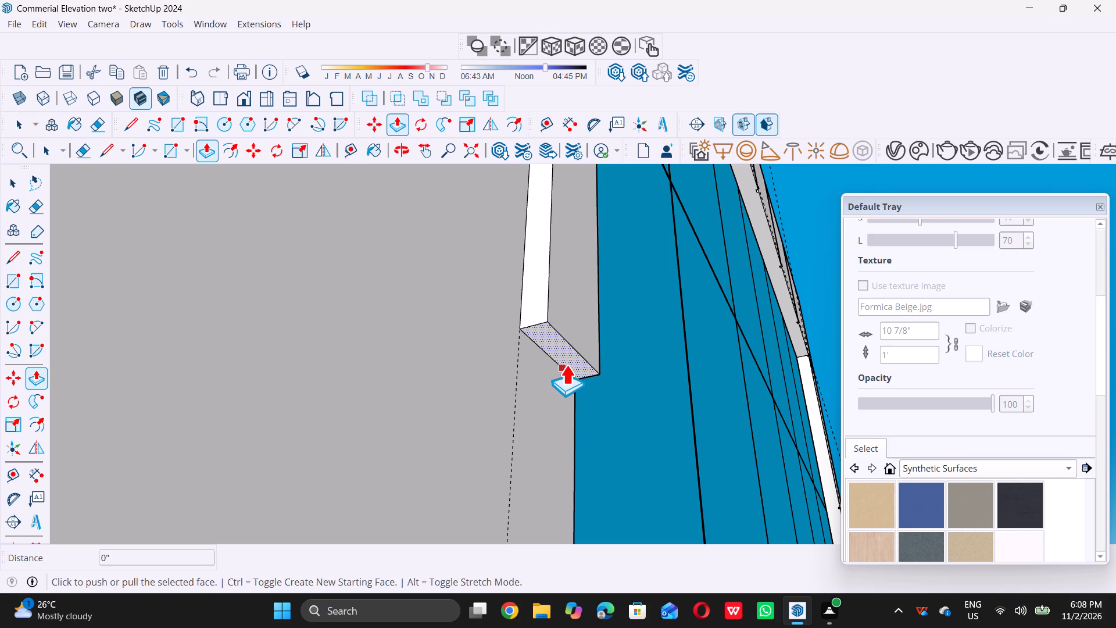
triple_click(566, 362)
scroll(548, 419, "down", 12)
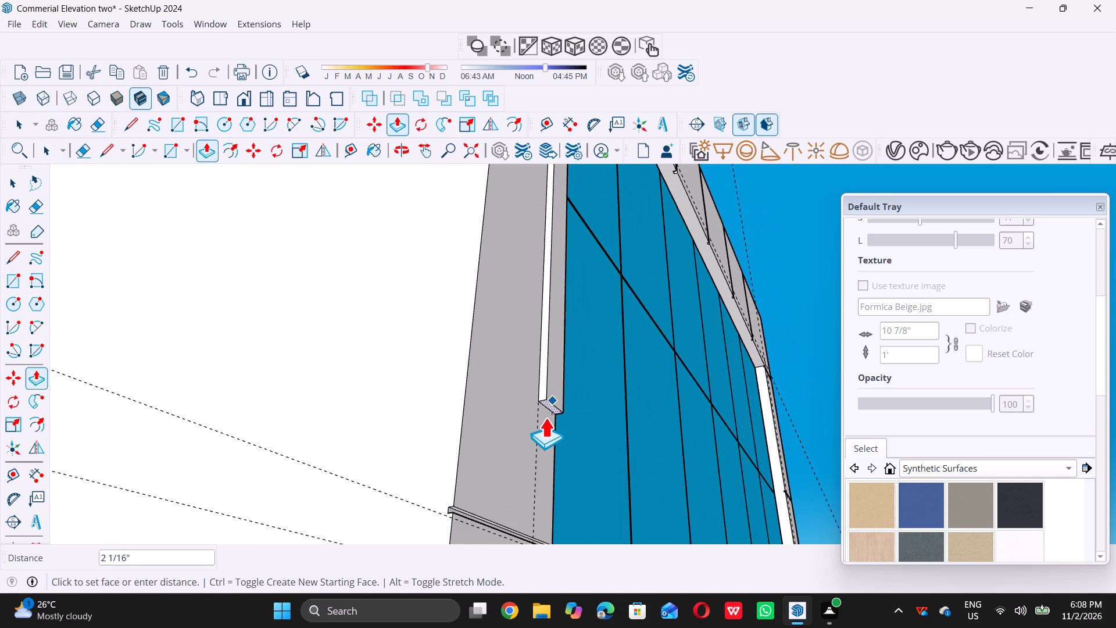
scroll(545, 418, "down", 6)
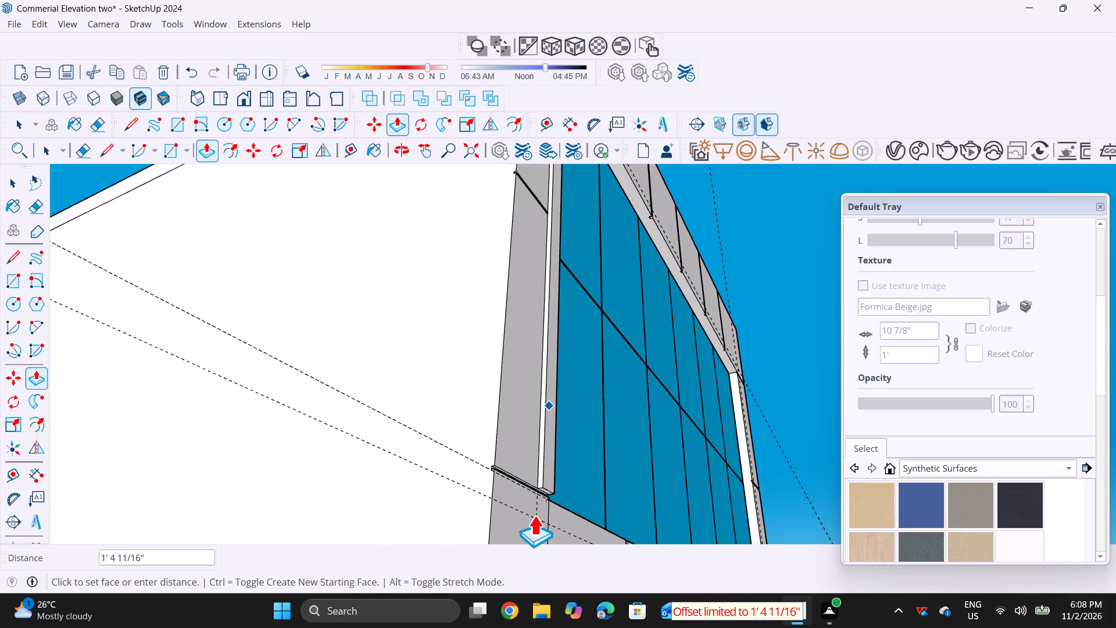
scroll(535, 517, "up", 6)
triple_click(535, 515)
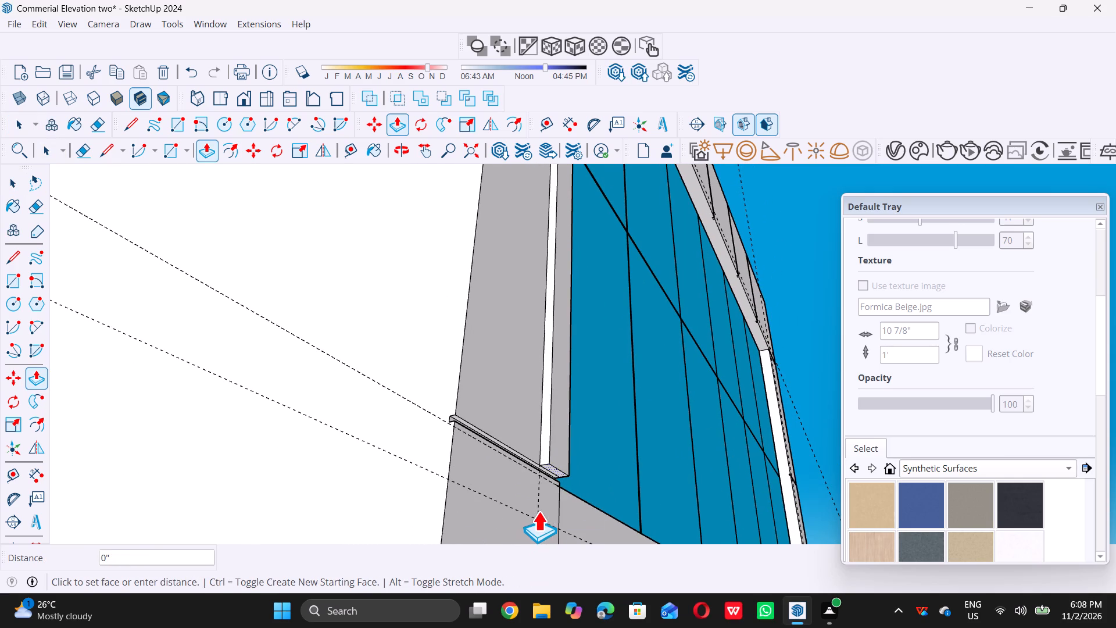
Push/Pull the bar's underside about 4 7/8" further down, beyond the ledge at the window's bottom.
scroll(557, 468, "up", 1)
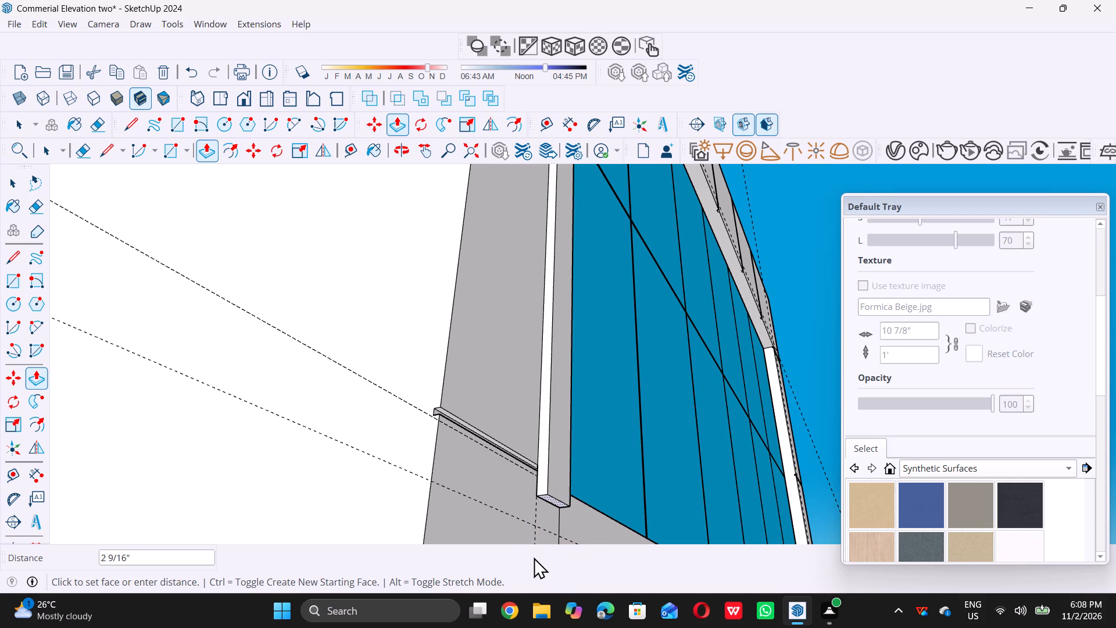
scroll(533, 537, "down", 11)
scroll(520, 499, "up", 4)
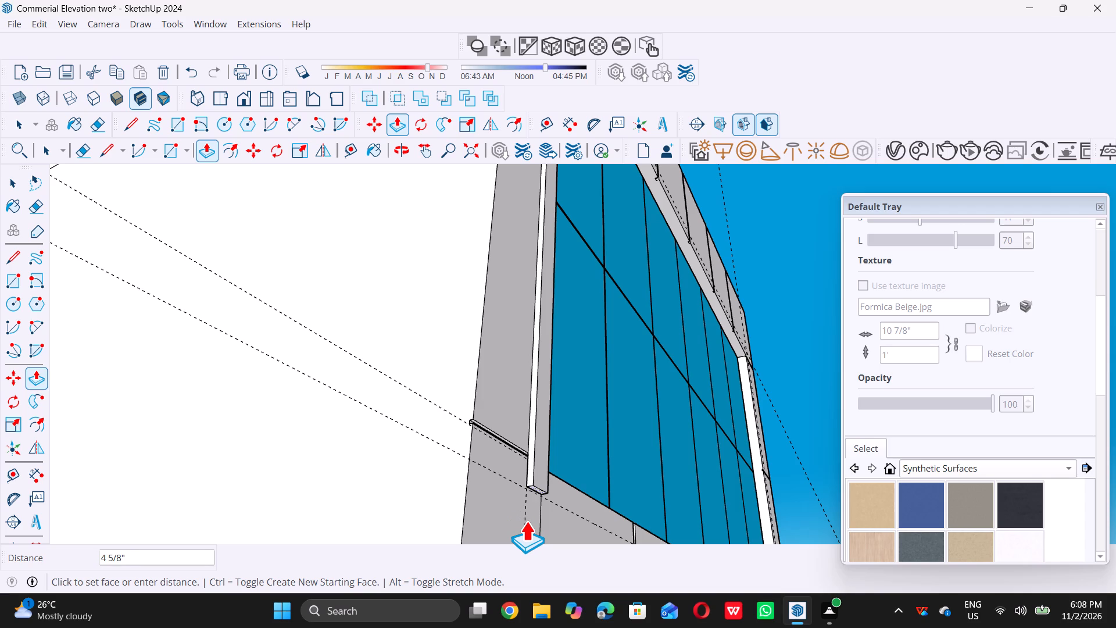
double_click(526, 522)
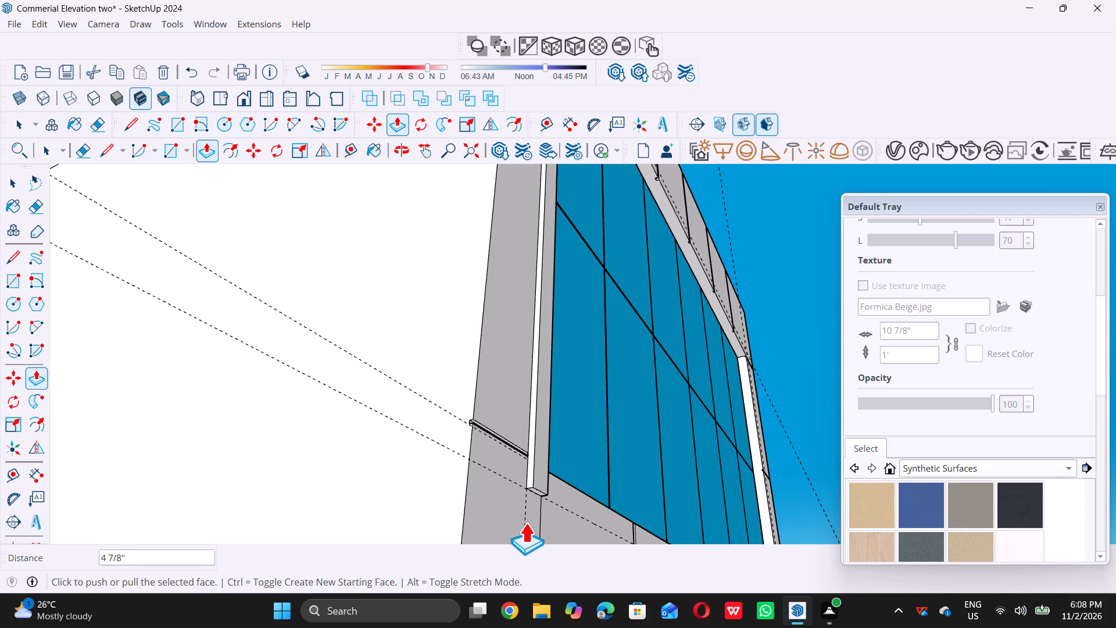
Draw a 1" line across the frame bar's inner side face, level with the topmost window's bottom edge.
key("space")
scroll(394, 459, "down", 11)
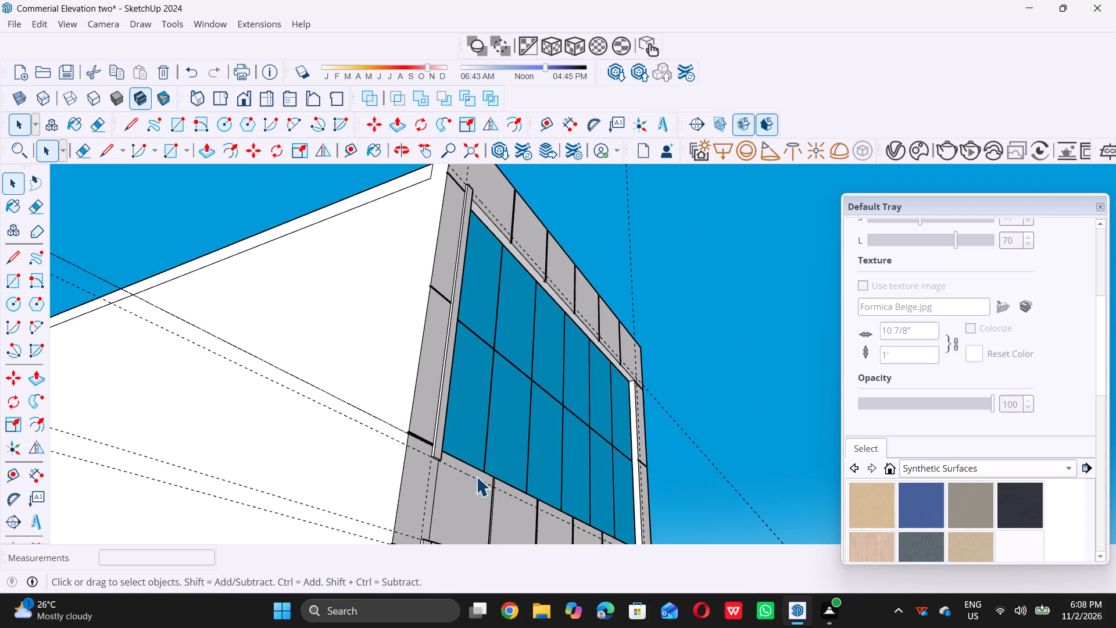
middle_click_drag(475, 475, 97, 429)
scroll(401, 437, "down", 4)
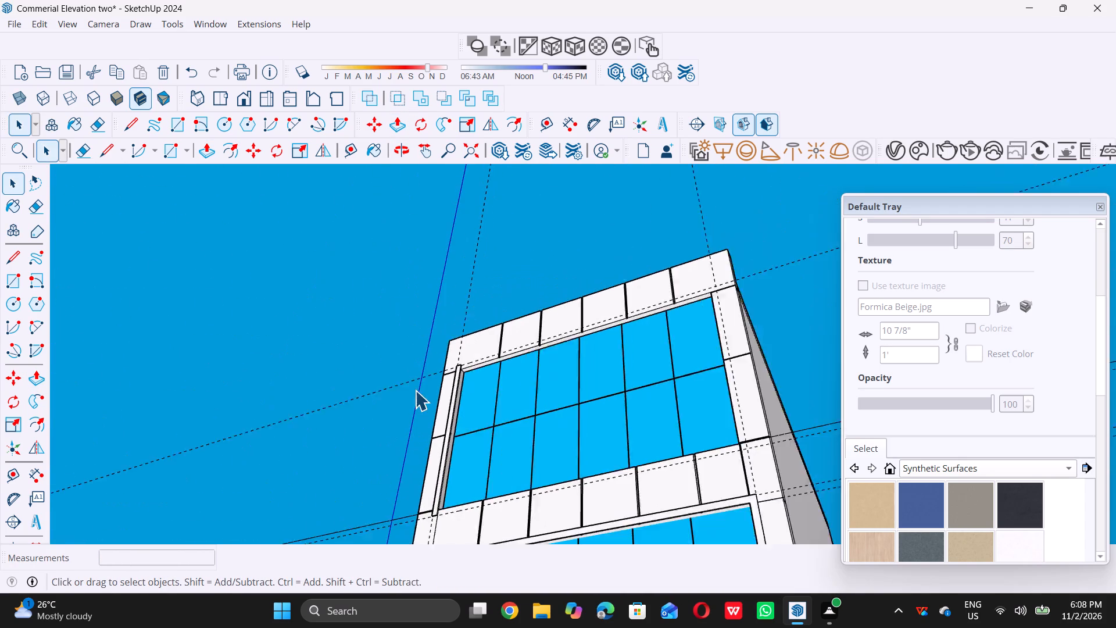
scroll(415, 390, "down", 5)
scroll(421, 455, "up", 12)
middle_click_drag(448, 453, 405, 463)
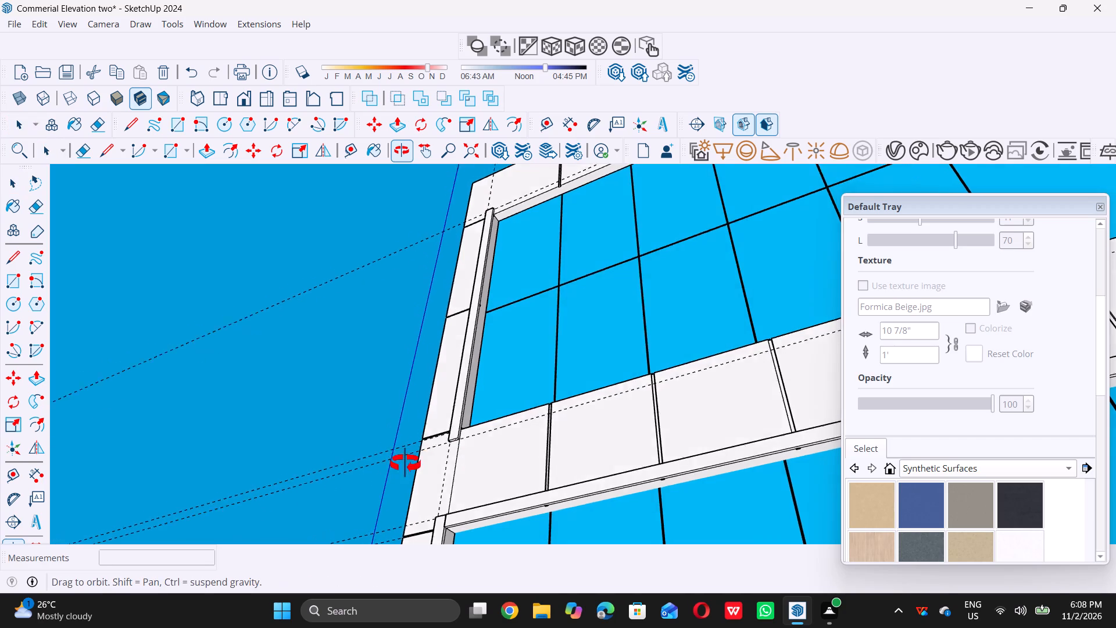
middle_click_drag(405, 463, 382, 484)
scroll(482, 439, "up", 18)
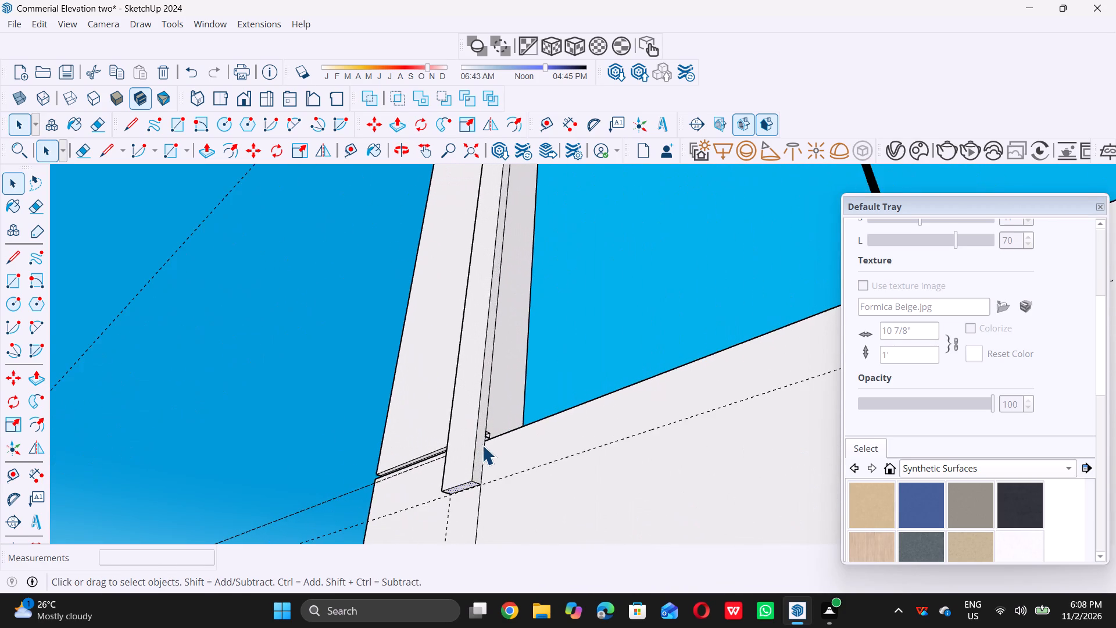
scroll(482, 445, "up", 10)
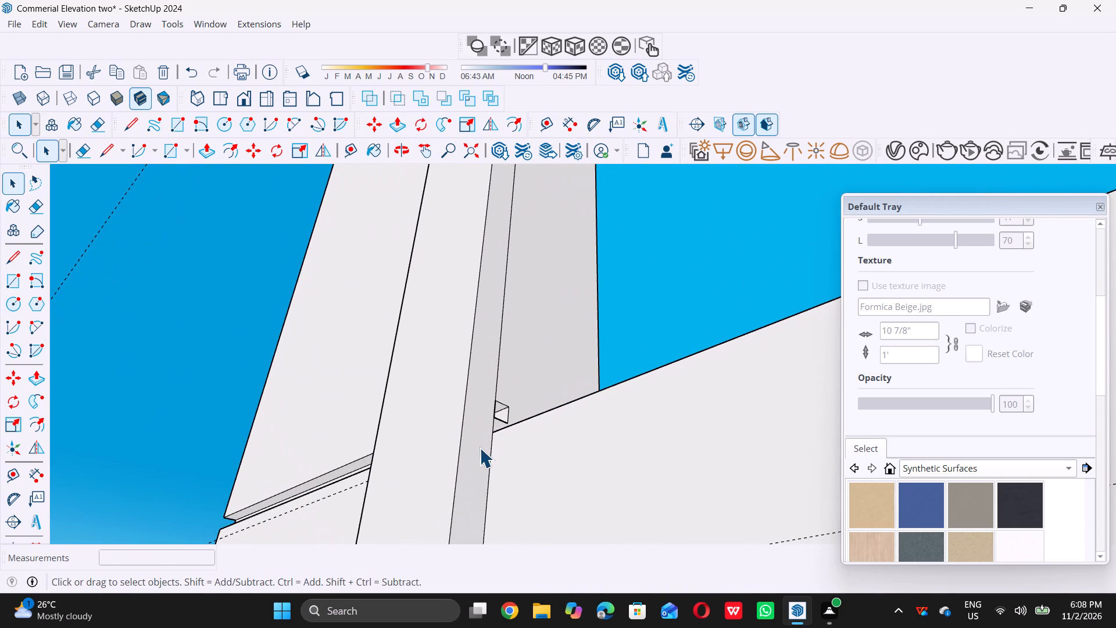
key("l")
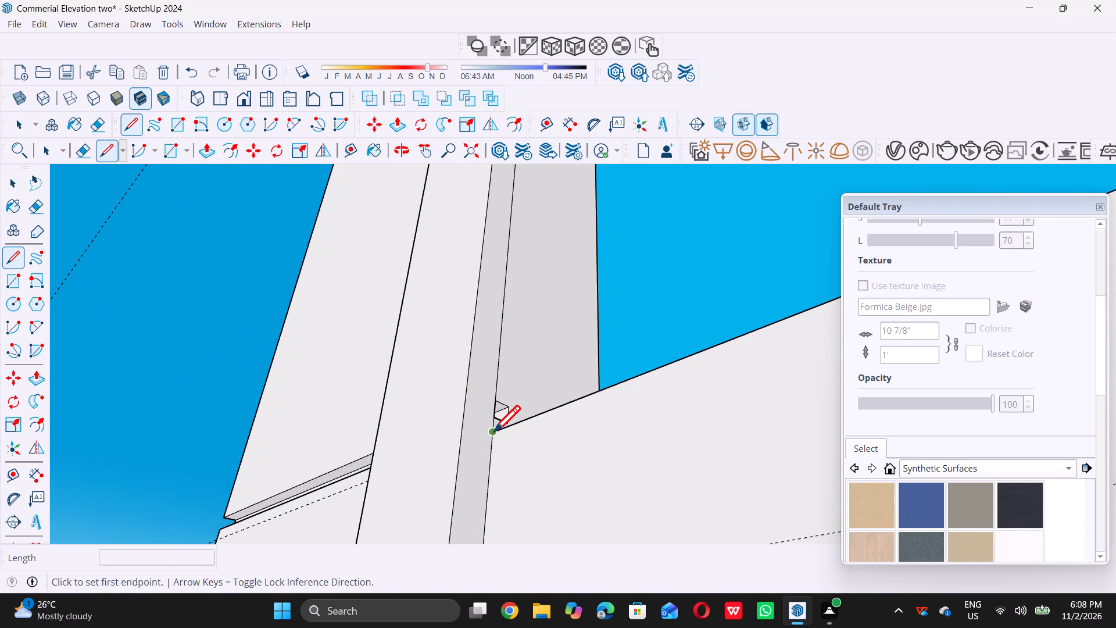
triple_click(493, 431)
double_click(467, 420)
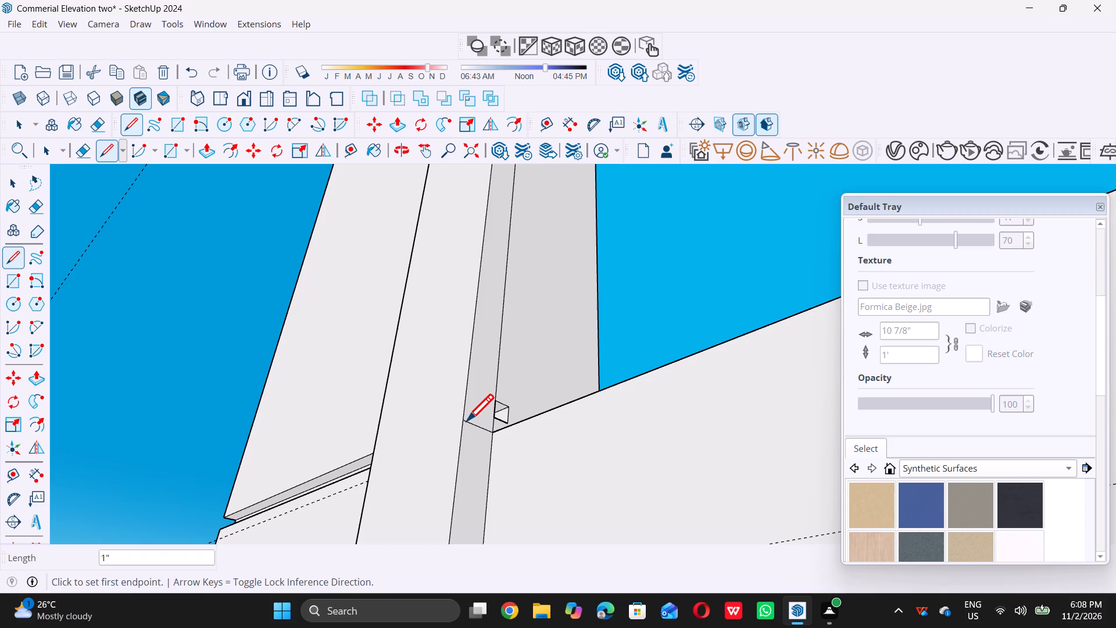
Push/Pull the side face below the new line along the window's bottom edge, repeating the 4 7/8" distance twice.
key("space")
scroll(463, 431, "down", 4)
scroll(462, 490, "up", 4)
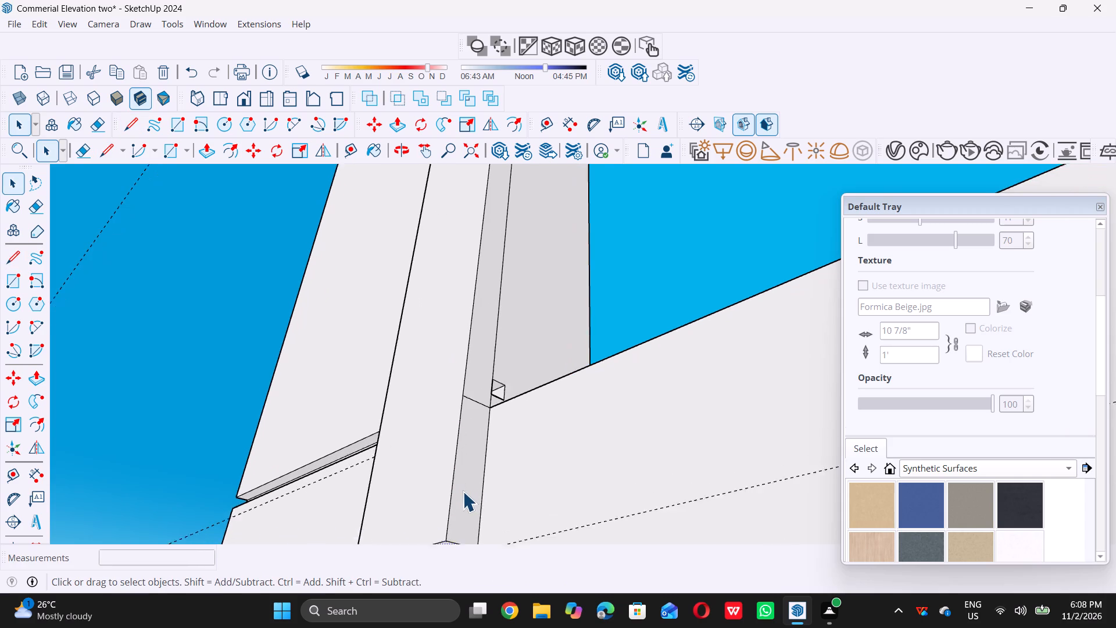
double_click(468, 490)
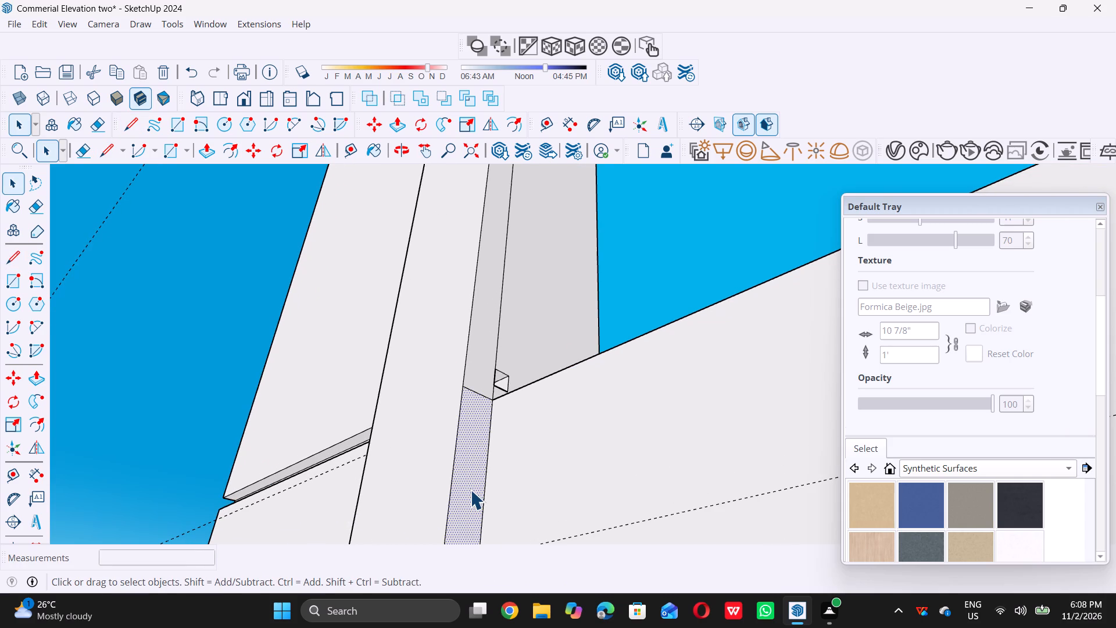
key("p")
double_click(466, 486)
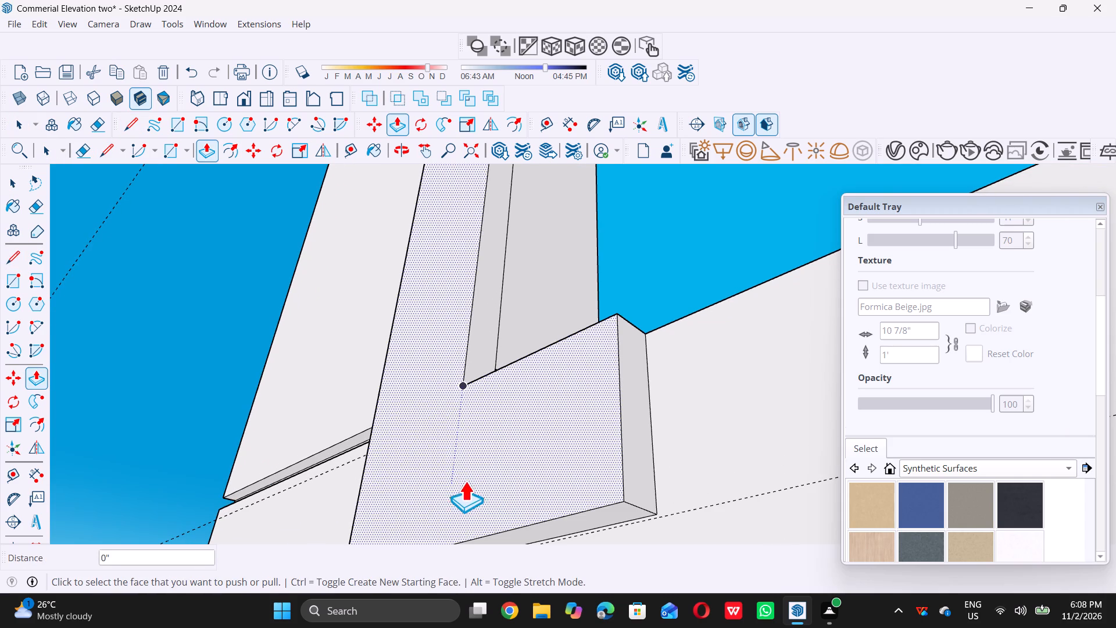
scroll(374, 451, "down", 9)
scroll(442, 423, "up", 3)
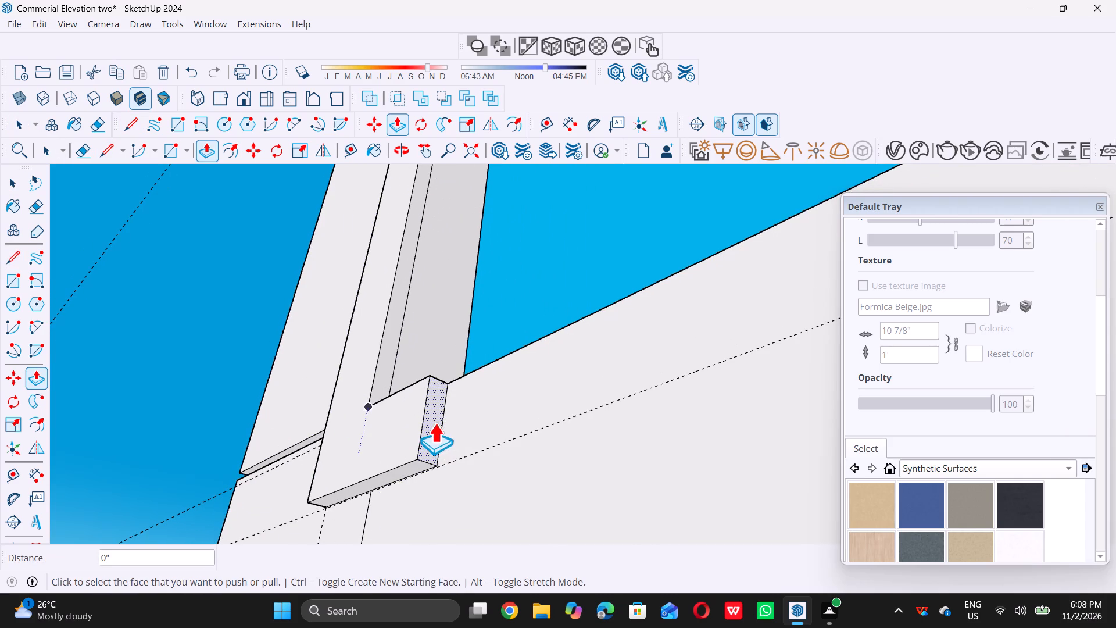
double_click(435, 423)
scroll(474, 416, "down", 2)
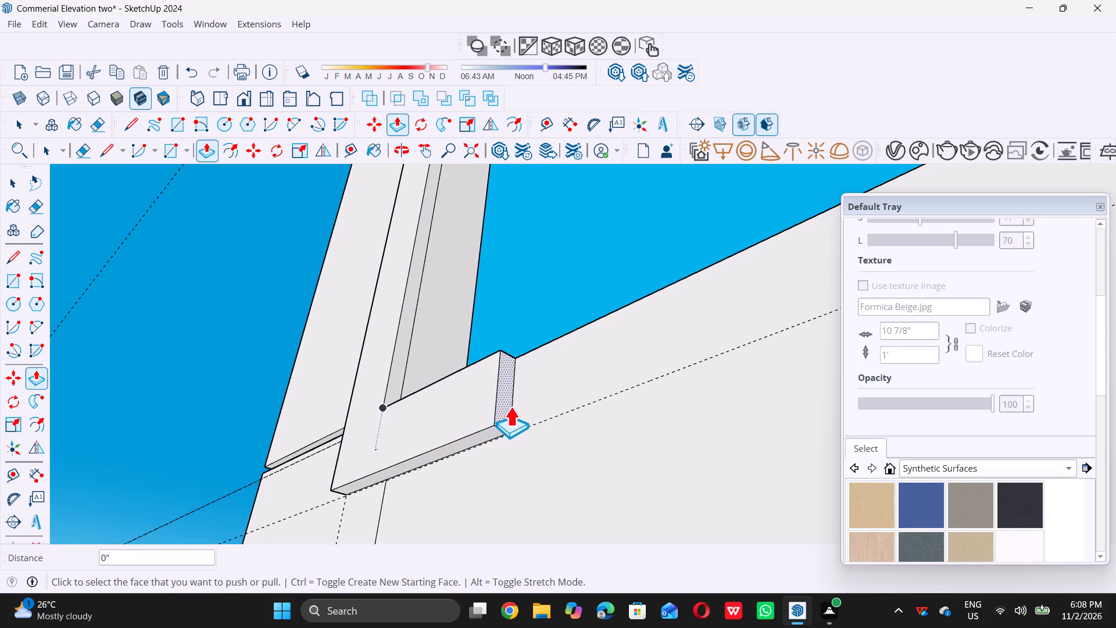
scroll(513, 397, "up", 4)
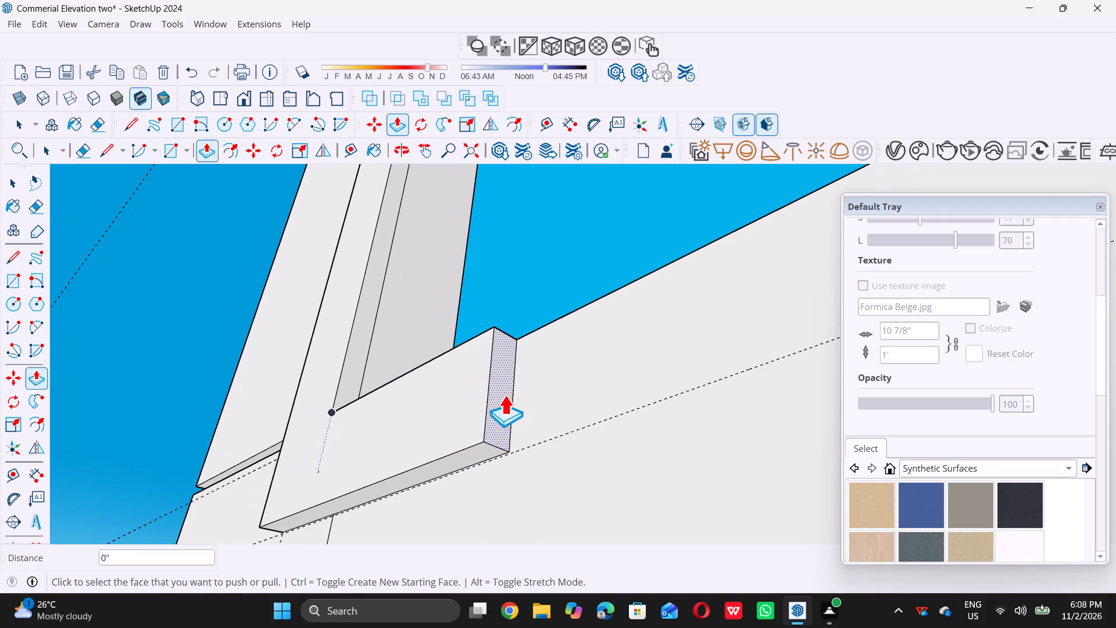
left_click(505, 394)
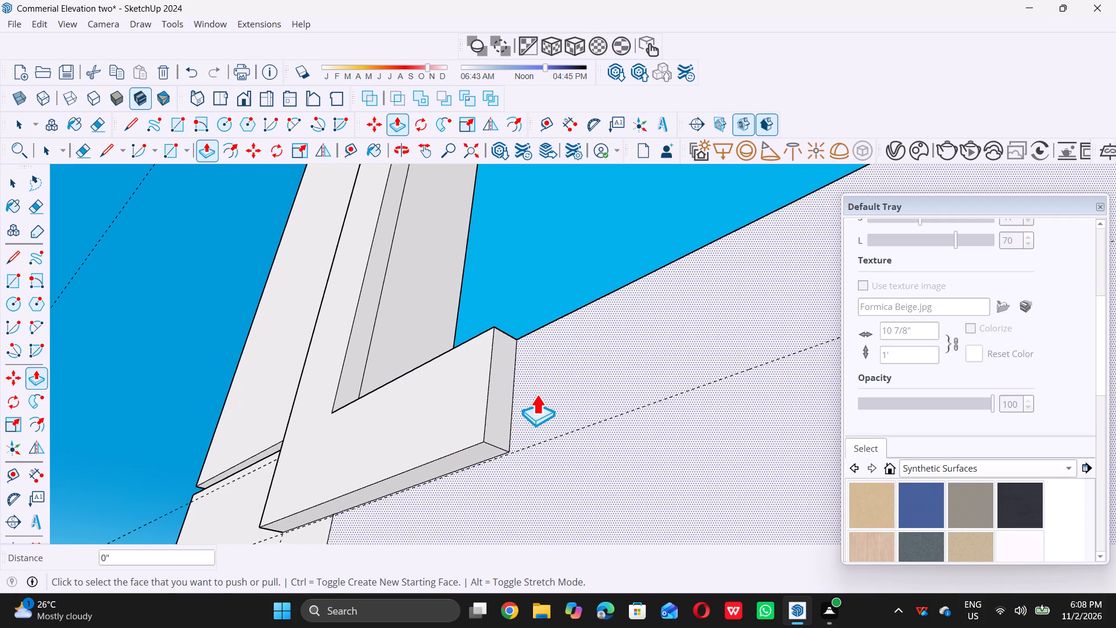
Extend the bottom frame bar's end face along the window by repeating the 4 7/8" Push/Pull distance once more.
key("space")
scroll(508, 401, "down", 5)
middle_click_drag(532, 408, 531, 405)
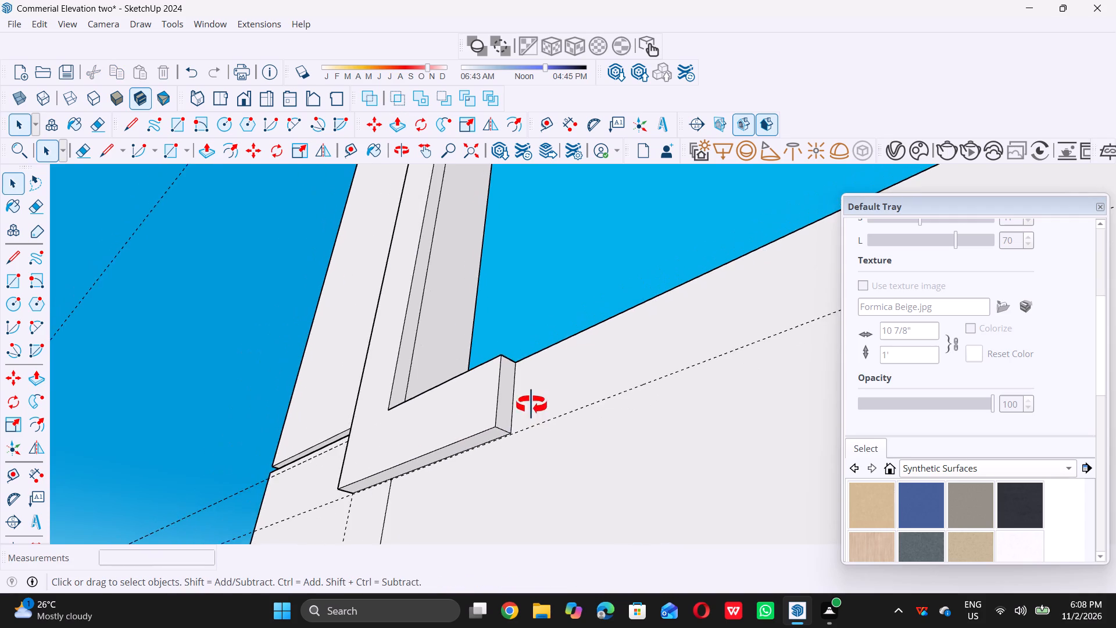
middle_click_drag(531, 405, 467, 426)
scroll(472, 426, "up", 4)
double_click(489, 425)
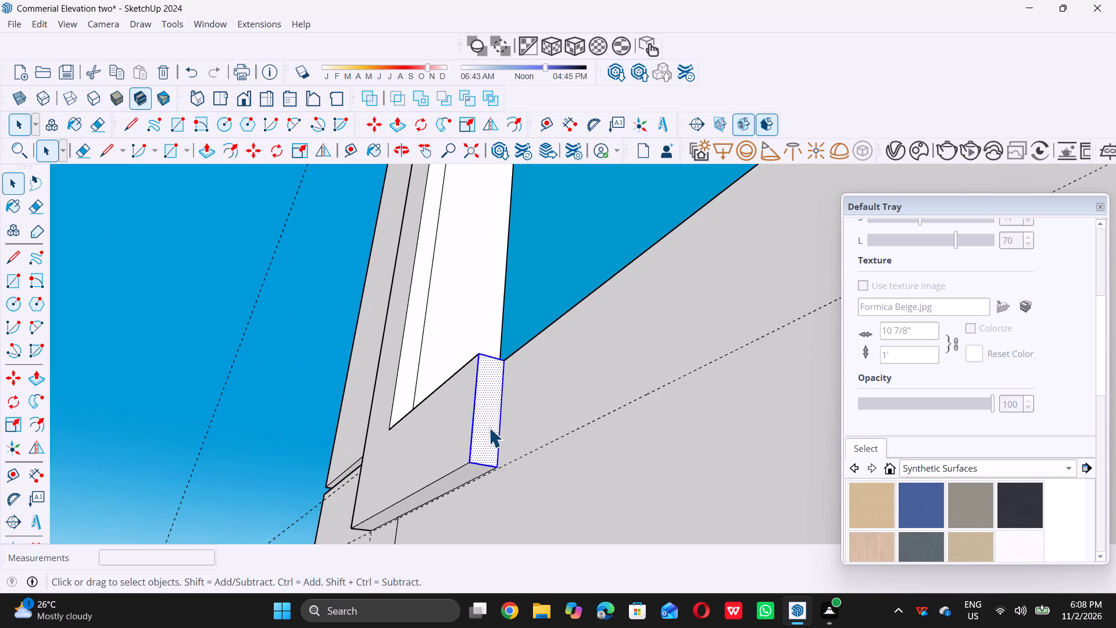
key("p")
double_click(486, 423)
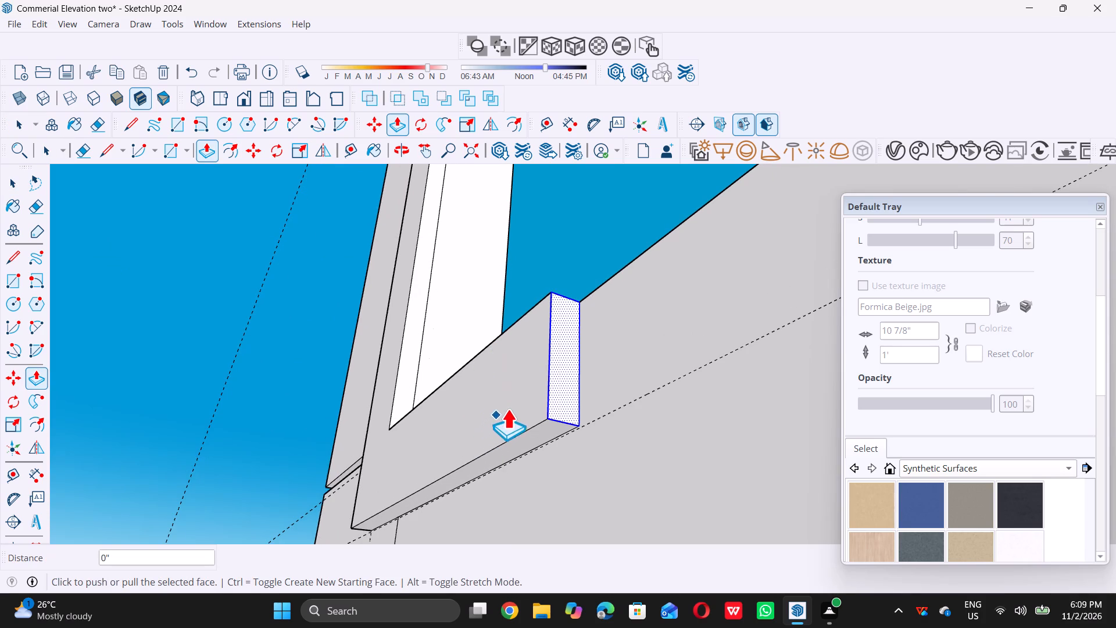
Push/Pull the bottom bar's end face 1' 8 3/8" along the wall to the first panel joint.
left_click(566, 388)
scroll(585, 386, "down", 15)
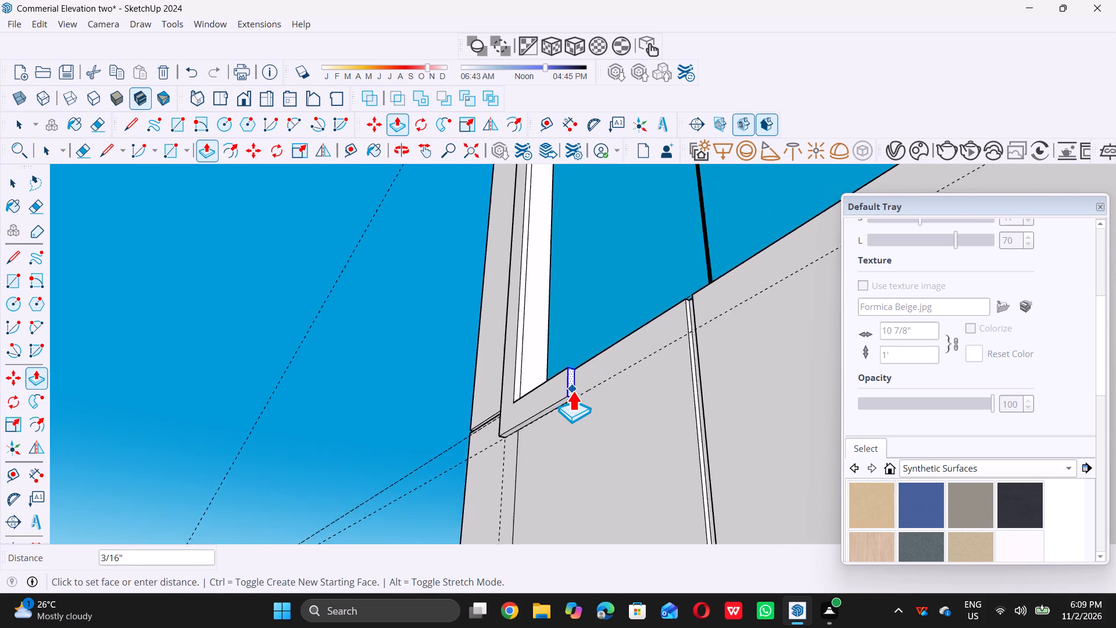
scroll(573, 391, "down", 20)
scroll(573, 391, "down", 3)
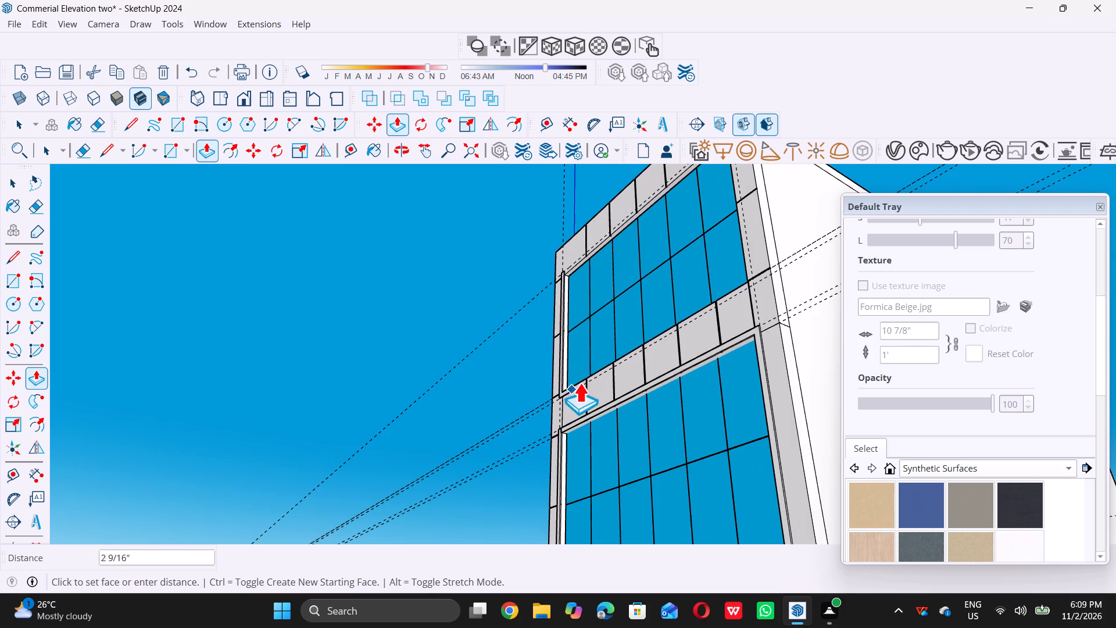
scroll(575, 379, "up", 5)
scroll(636, 363, "up", 1)
middle_click_drag(634, 363, 581, 392)
scroll(612, 386, "up", 8)
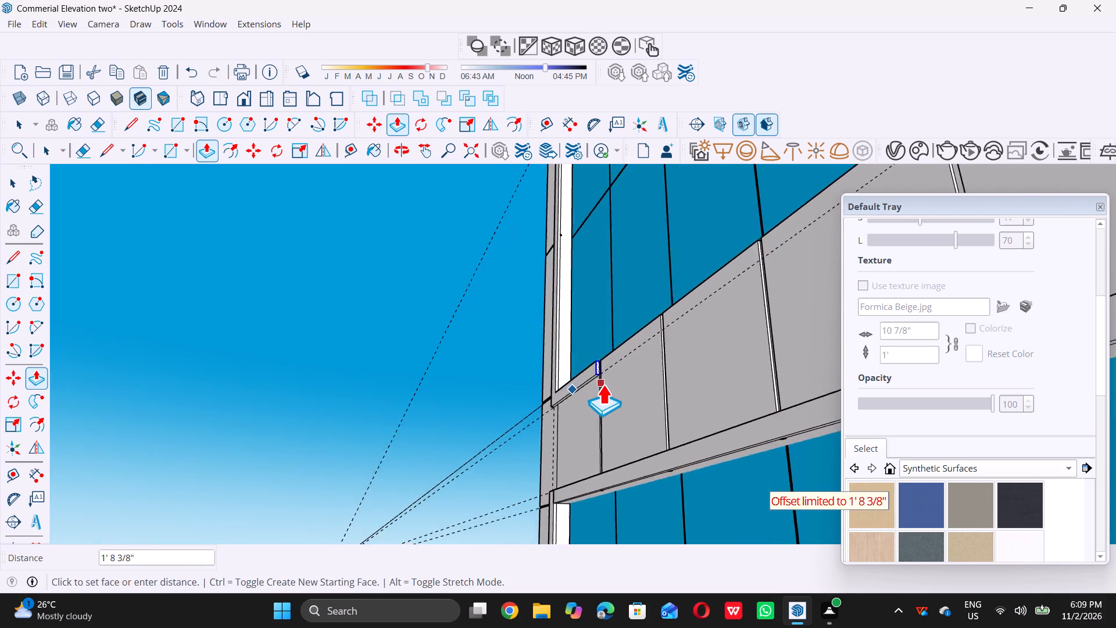
scroll(603, 384, "up", 11)
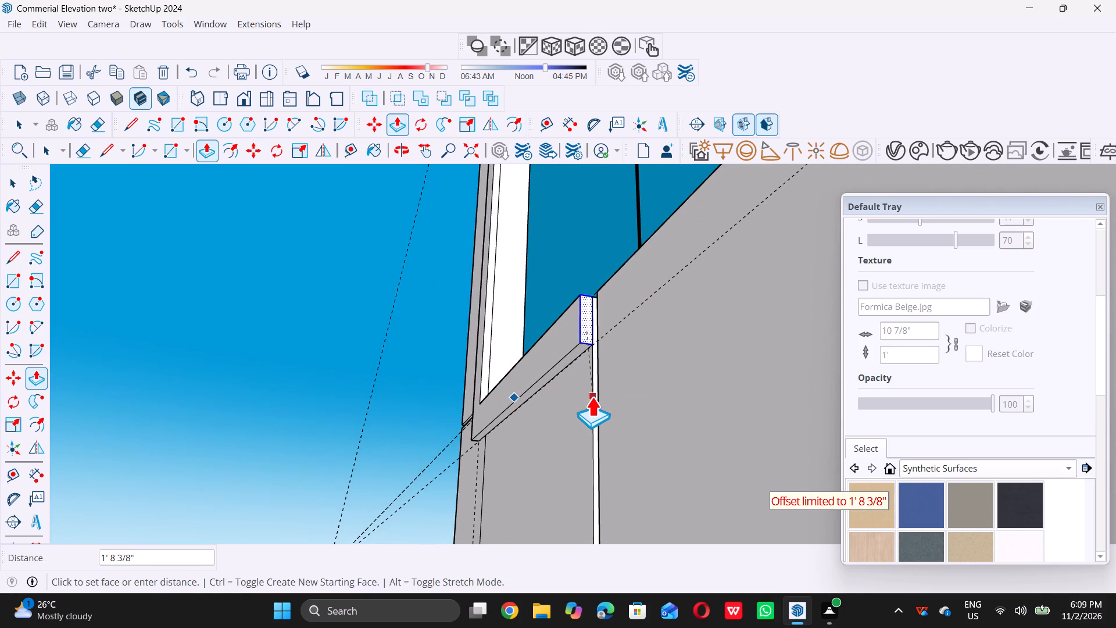
double_click(592, 394)
Extend the bottom bar past the first panel joint by repeating the 1' 8 3/8" Push/Pull distance.
scroll(586, 299, "up", 5)
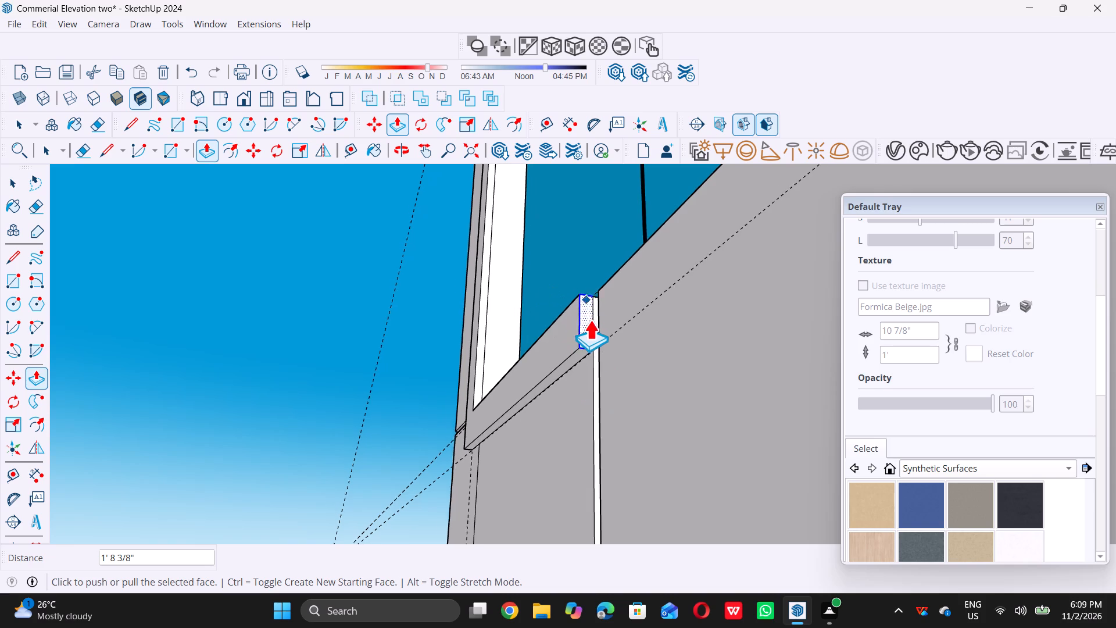
scroll(590, 320, "up", 3)
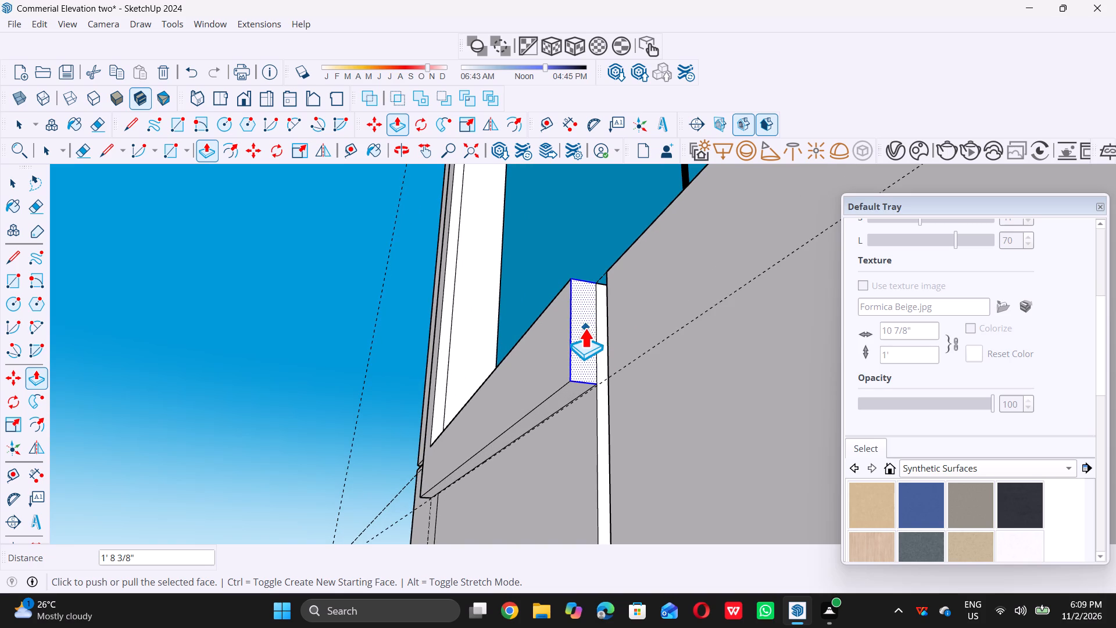
double_click(586, 326)
scroll(590, 322, "down", 11)
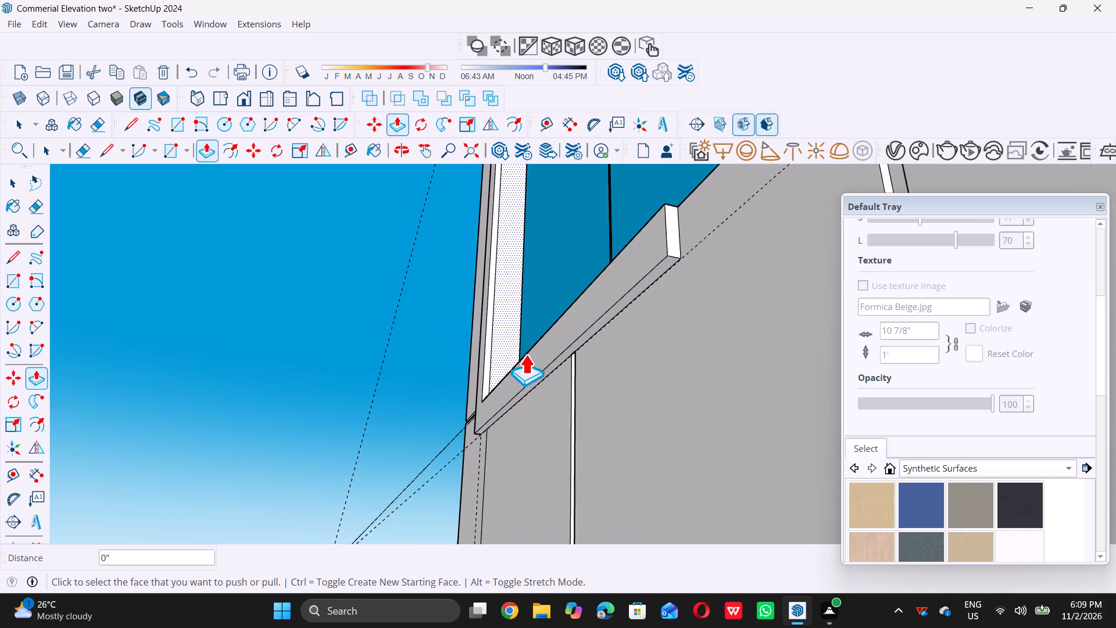
Push/Pull the bottom bar's end face 1' 3 5/8" further to the second panel joint.
scroll(668, 231, "up", 7)
left_click(646, 252)
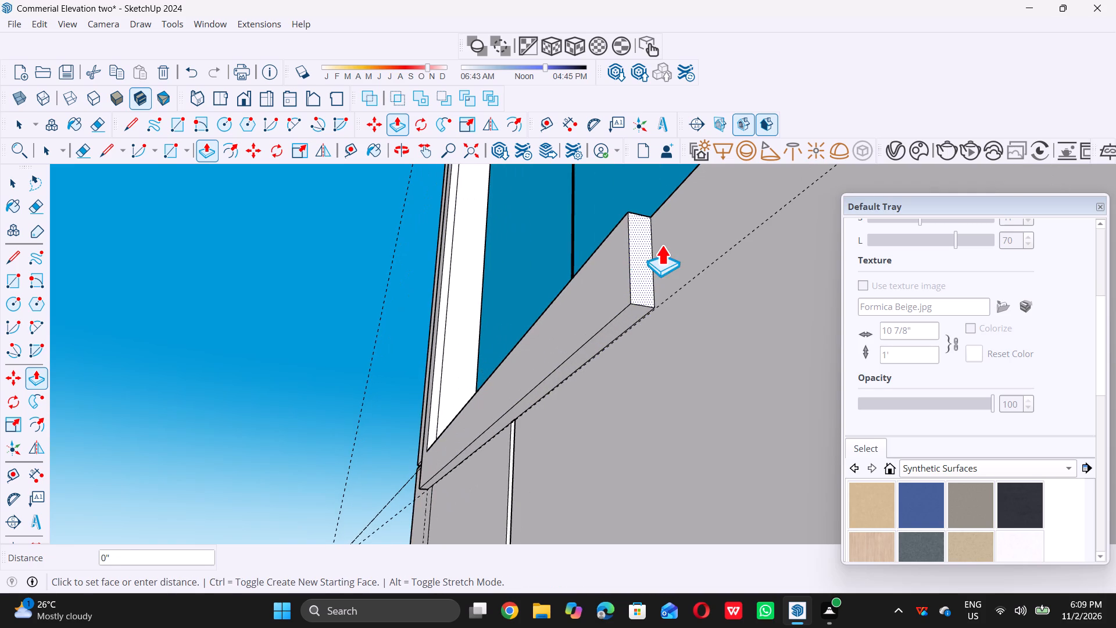
scroll(676, 241, "down", 18)
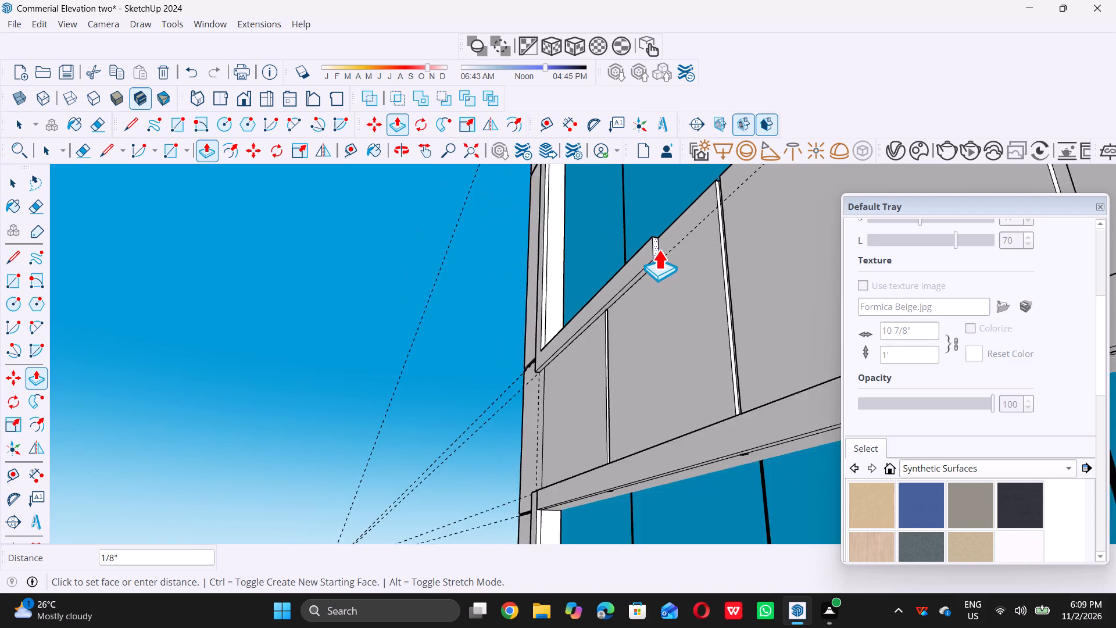
scroll(659, 249, "down", 5)
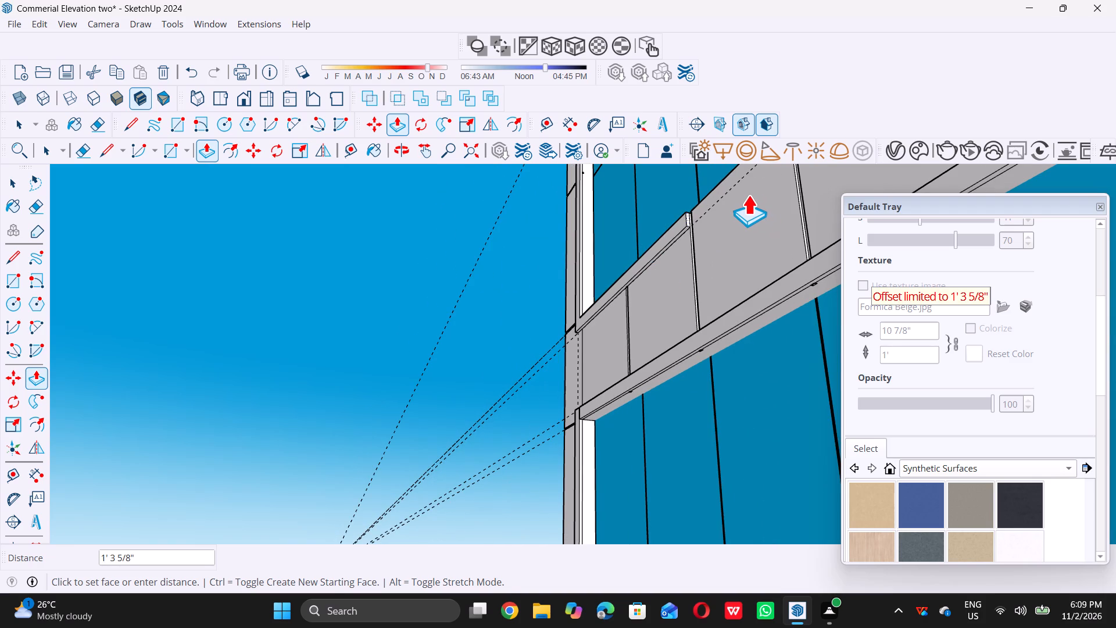
left_click(748, 195)
Push/Pull the bottom bar's end face 11' 7" across the remaining panels to the window's opposite side.
middle_click_drag(710, 241, 704, 336)
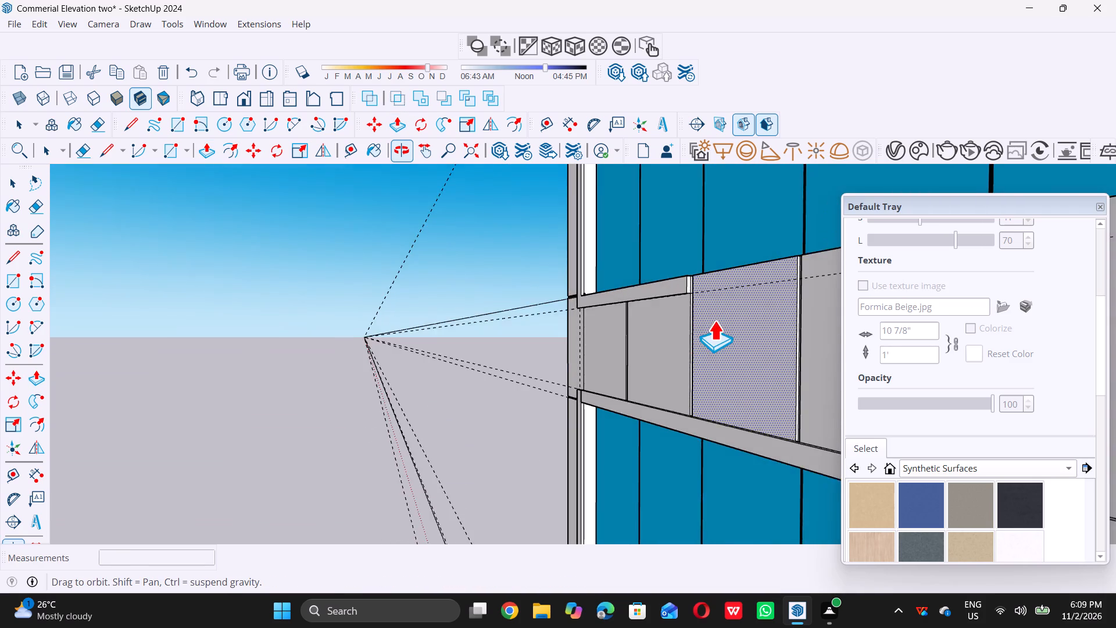
scroll(718, 293, "up", 15)
left_click(674, 284)
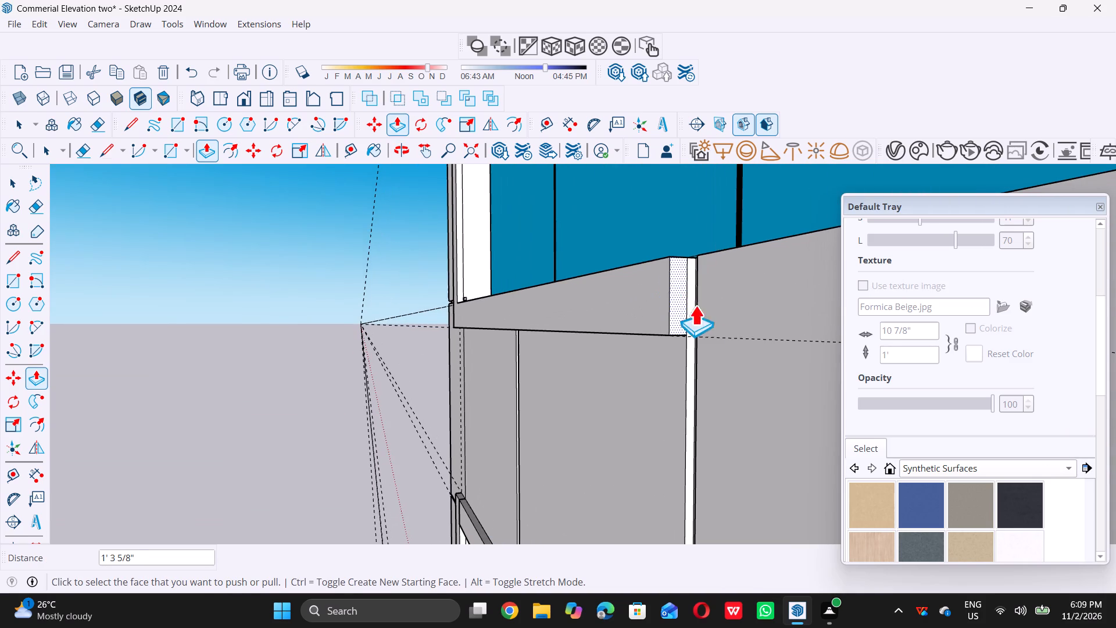
scroll(721, 328, "down", 18)
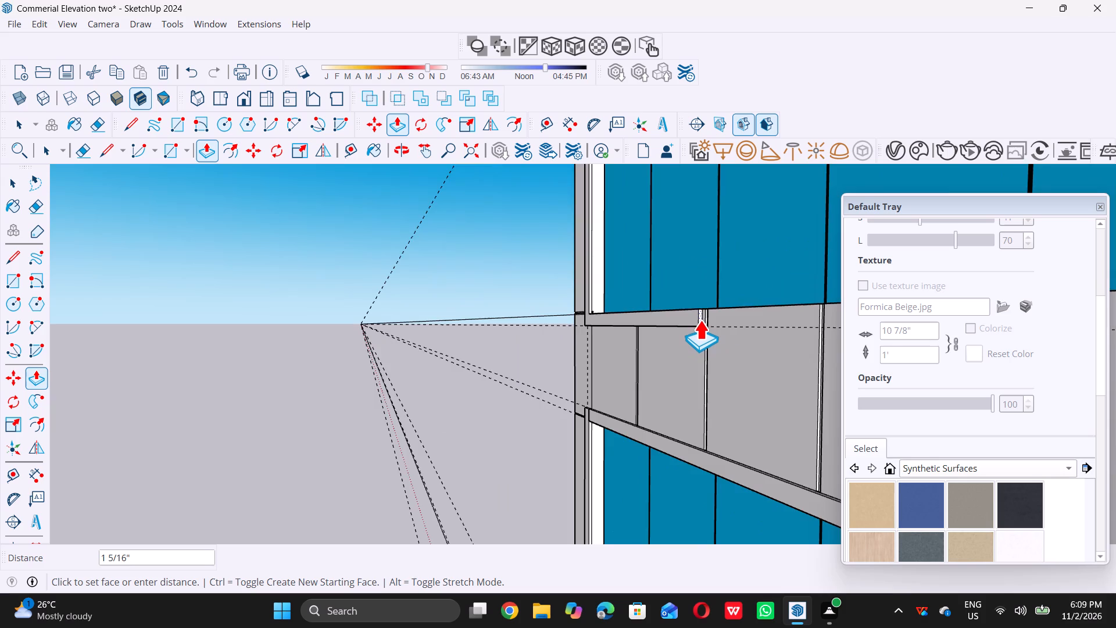
scroll(700, 320, "down", 15)
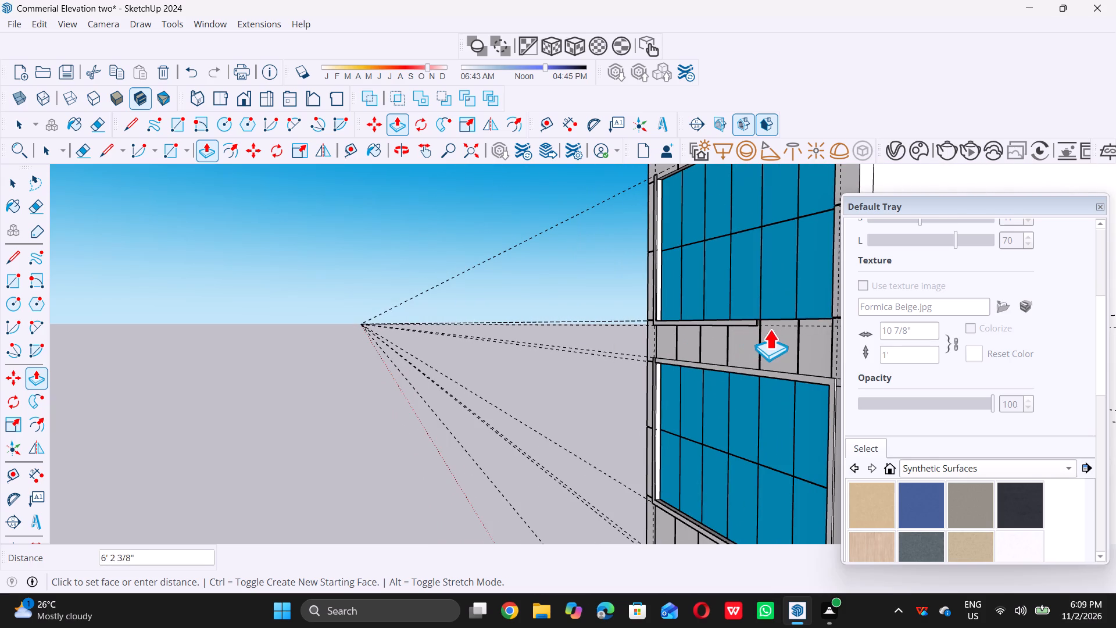
scroll(778, 326, "down", 6)
scroll(802, 326, "up", 4)
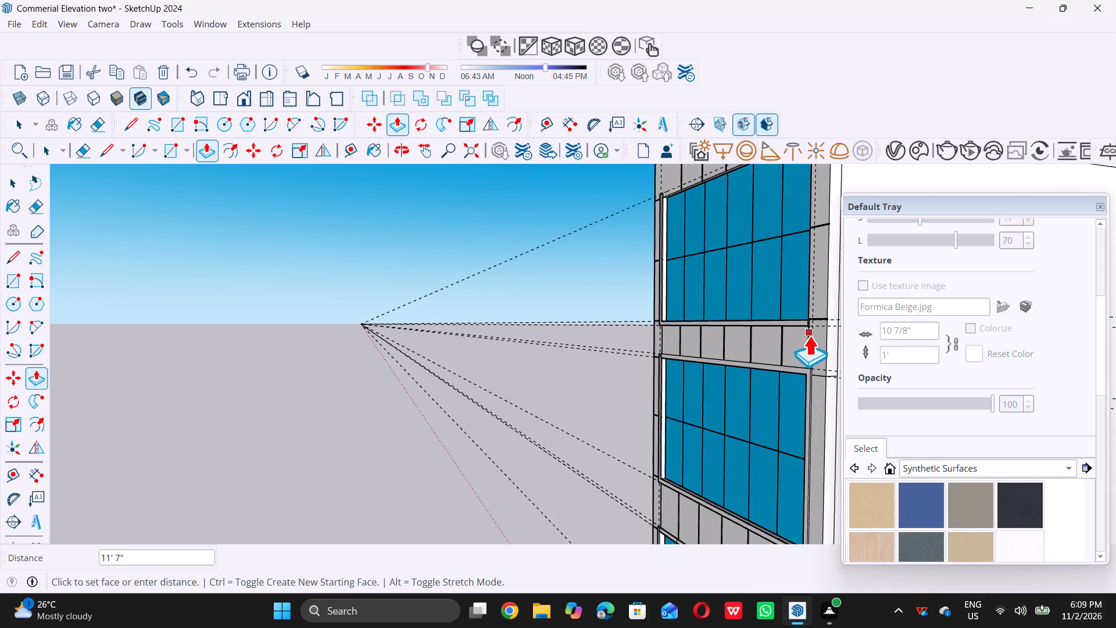
scroll(809, 334, "up", 8)
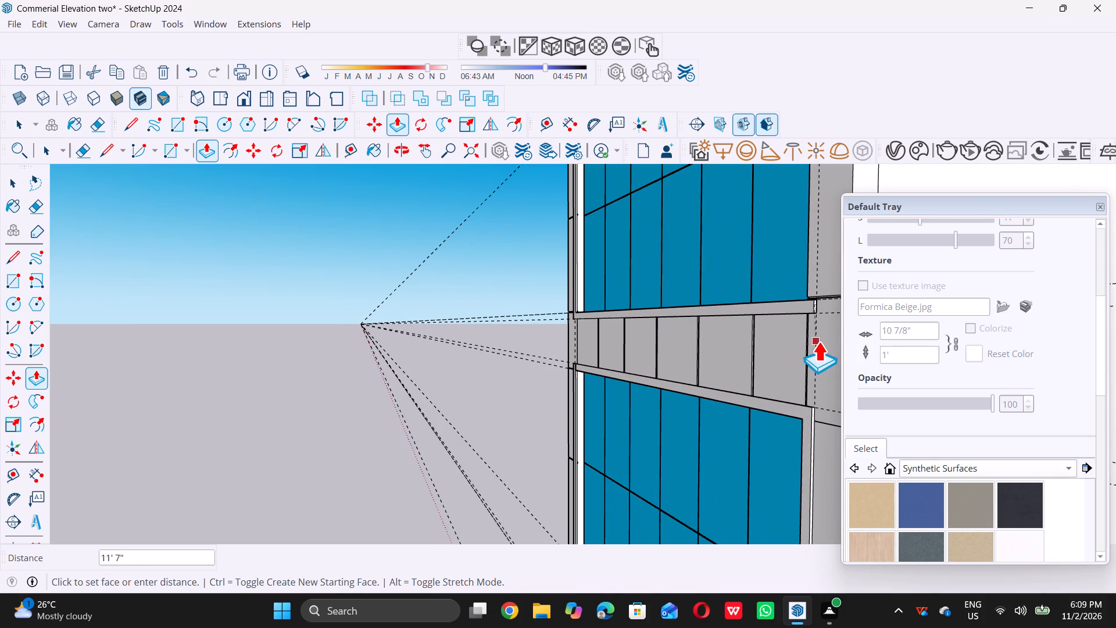
left_click(818, 341)
key("space")
scroll(792, 345, "down", 10)
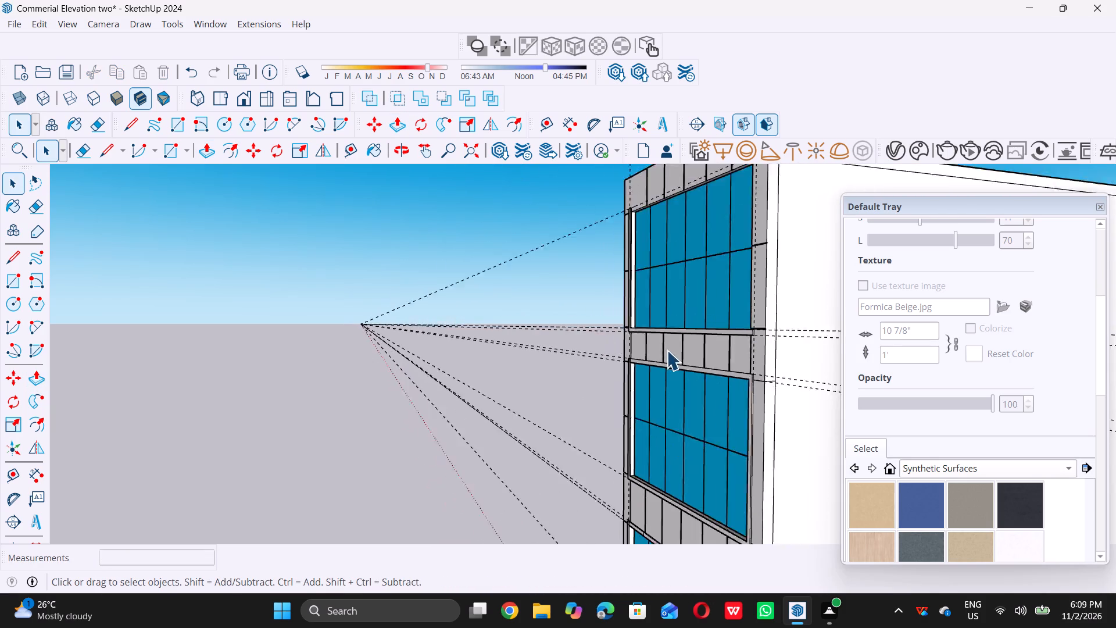
scroll(664, 335, "down", 1)
middle_click_drag(663, 336, 756, 477)
middle_click(756, 477)
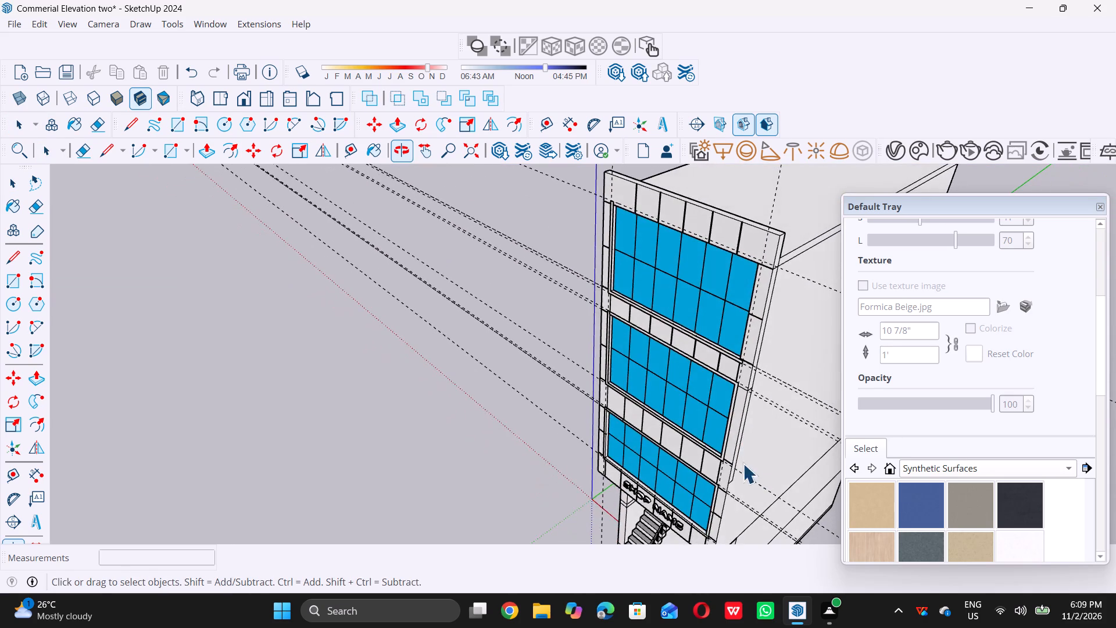
Draw a line across the top face of the topmost window's bottom bar, in line with the window's unframed side edge.
scroll(729, 406, "up", 6)
middle_click_drag(746, 330, 754, 383)
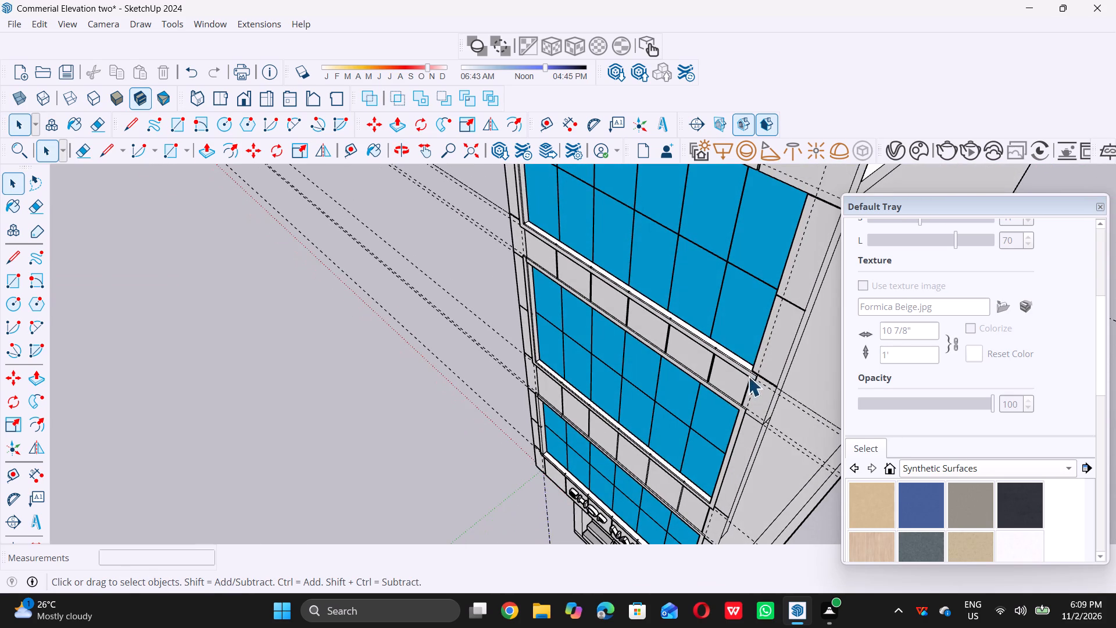
scroll(754, 374, "up", 15)
scroll(751, 369, "up", 6)
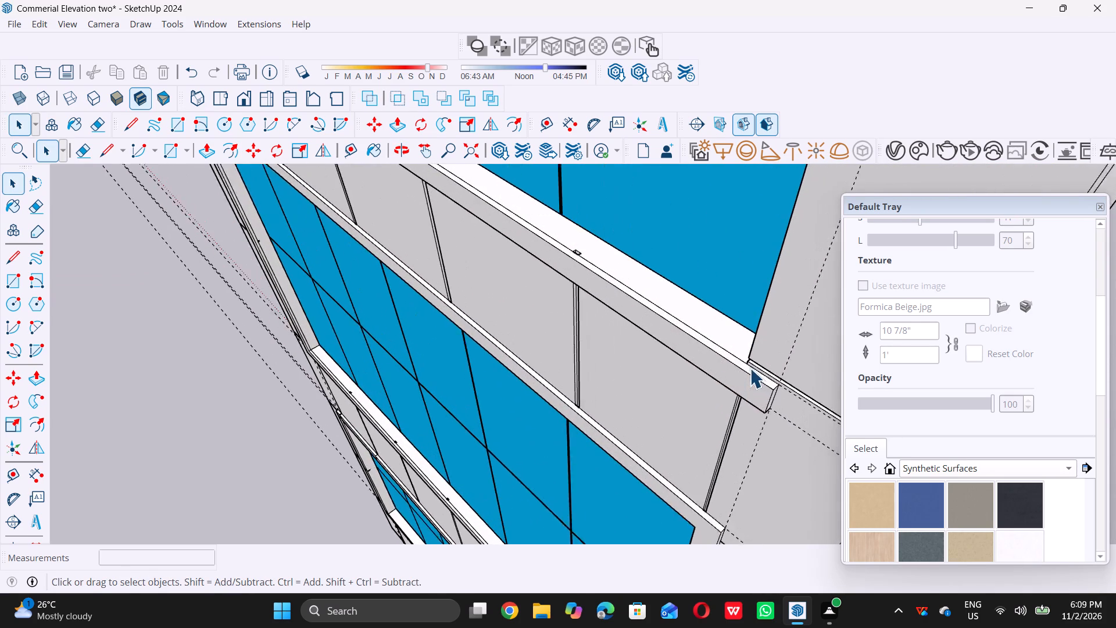
scroll(744, 370, "up", 5)
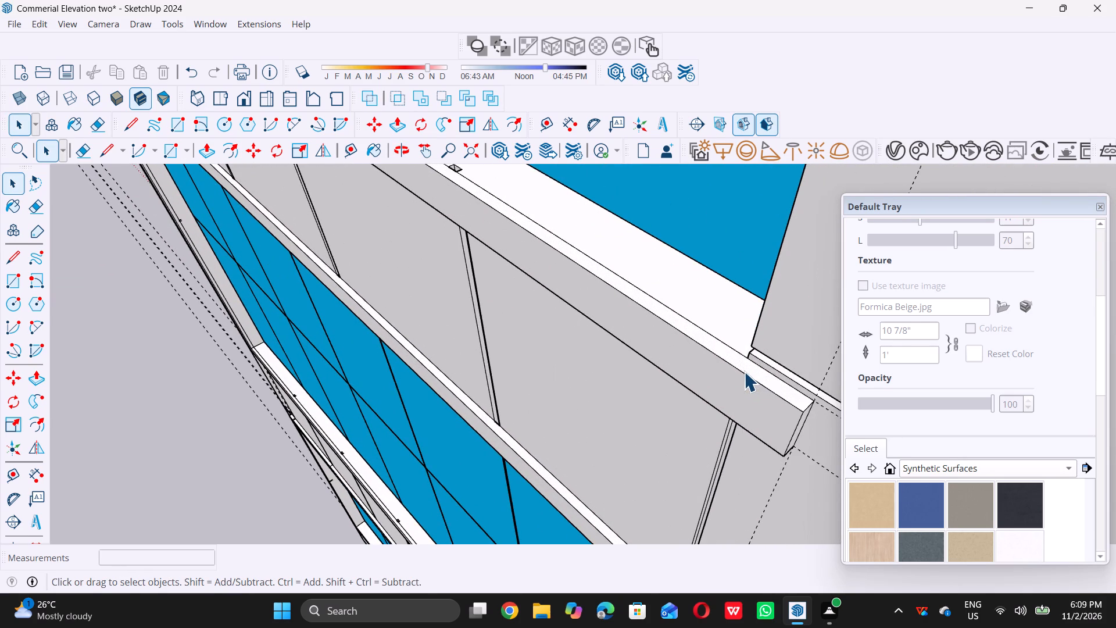
key("l")
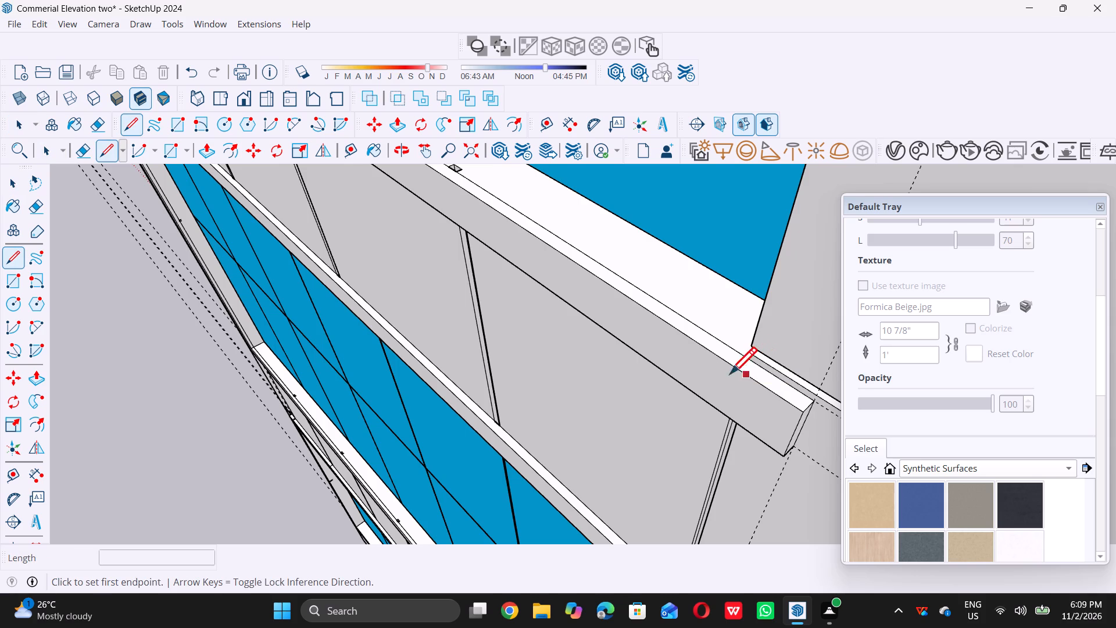
scroll(670, 374, "down", 5)
scroll(614, 375, "down", 4)
scroll(667, 374, "up", 11)
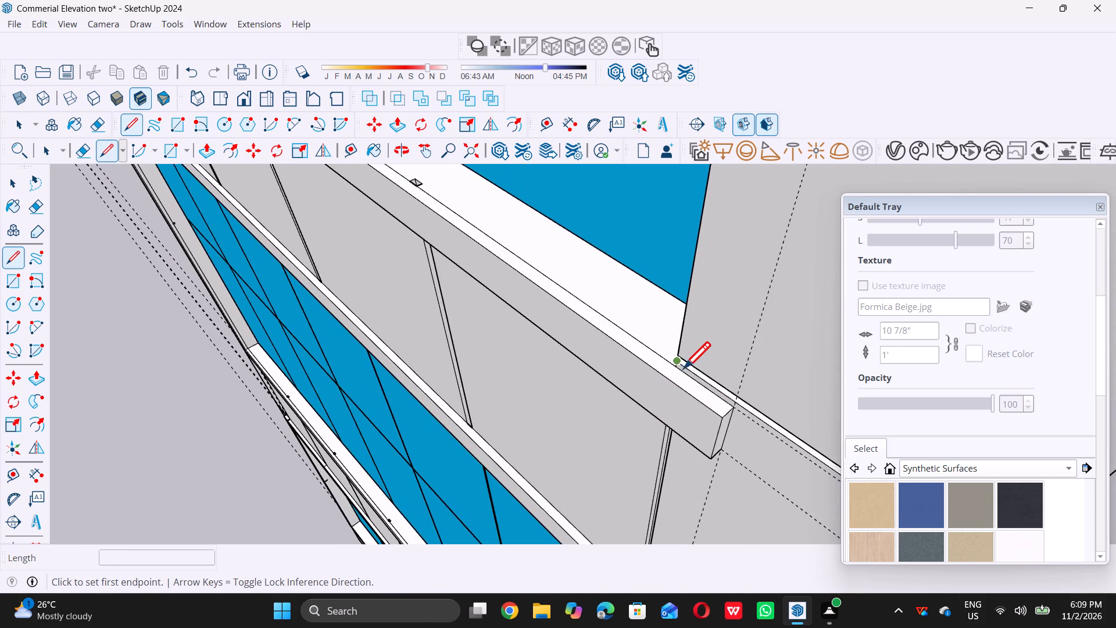
scroll(684, 369, "up", 9)
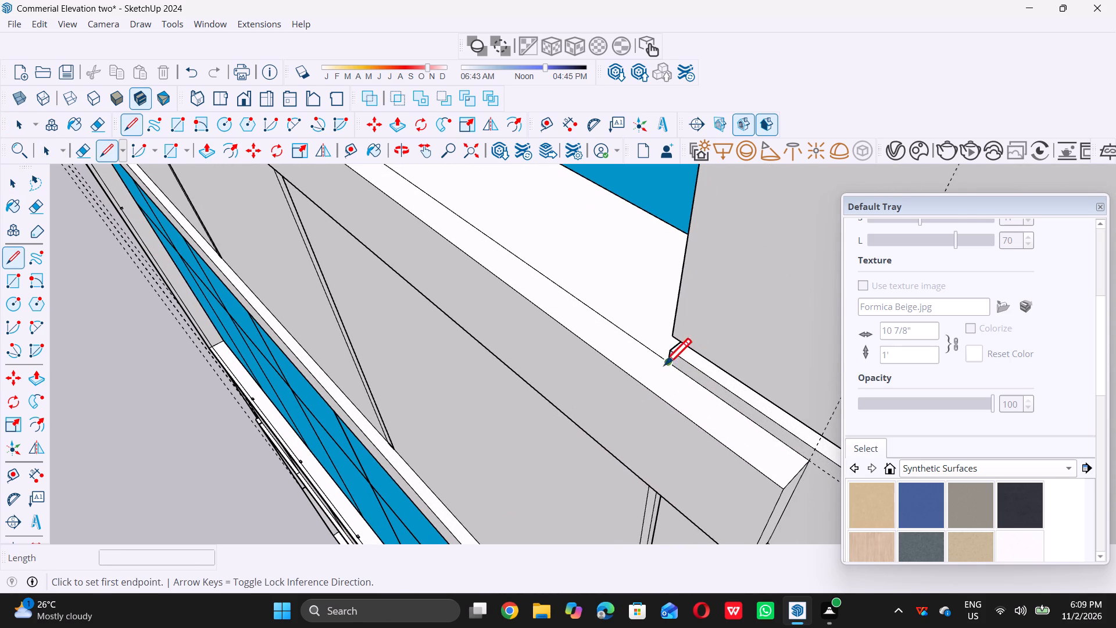
left_click(643, 382)
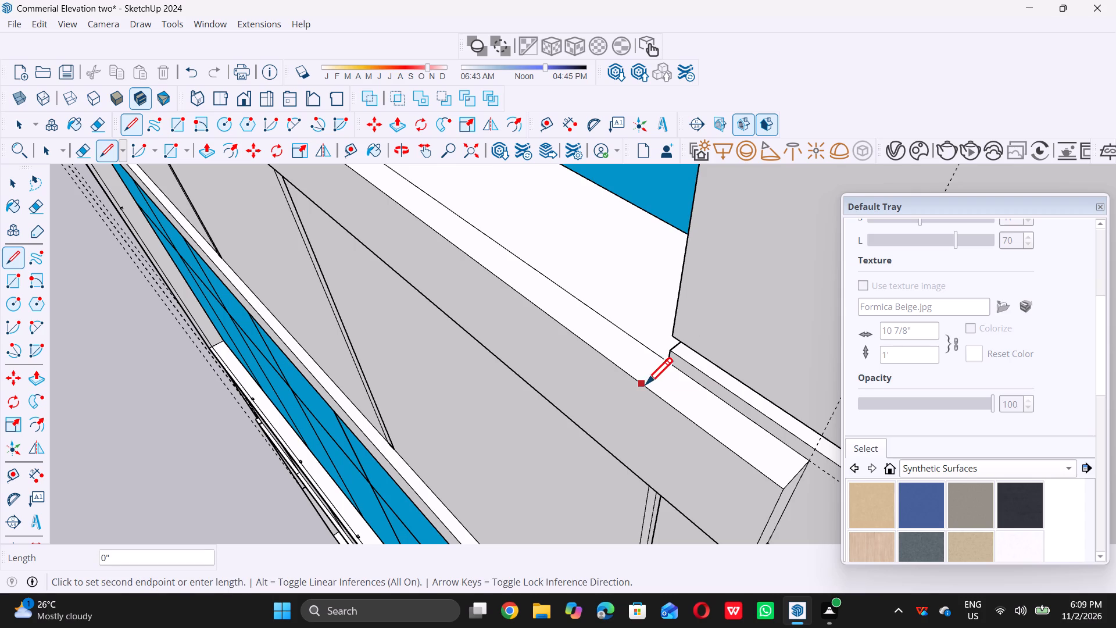
left_click(641, 380)
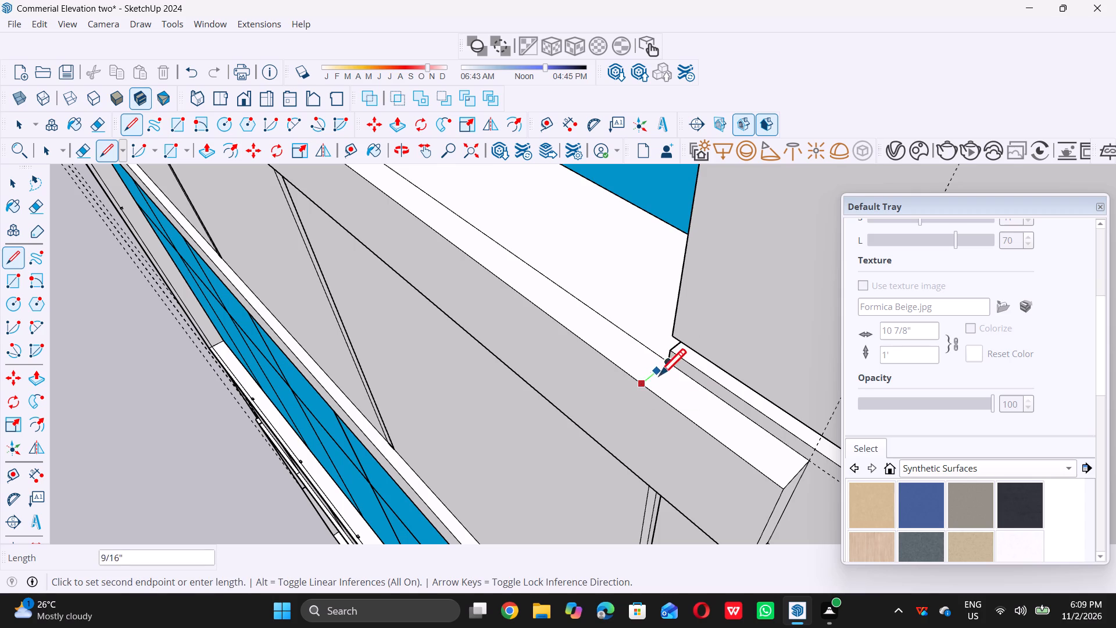
double_click(670, 359)
key("space")
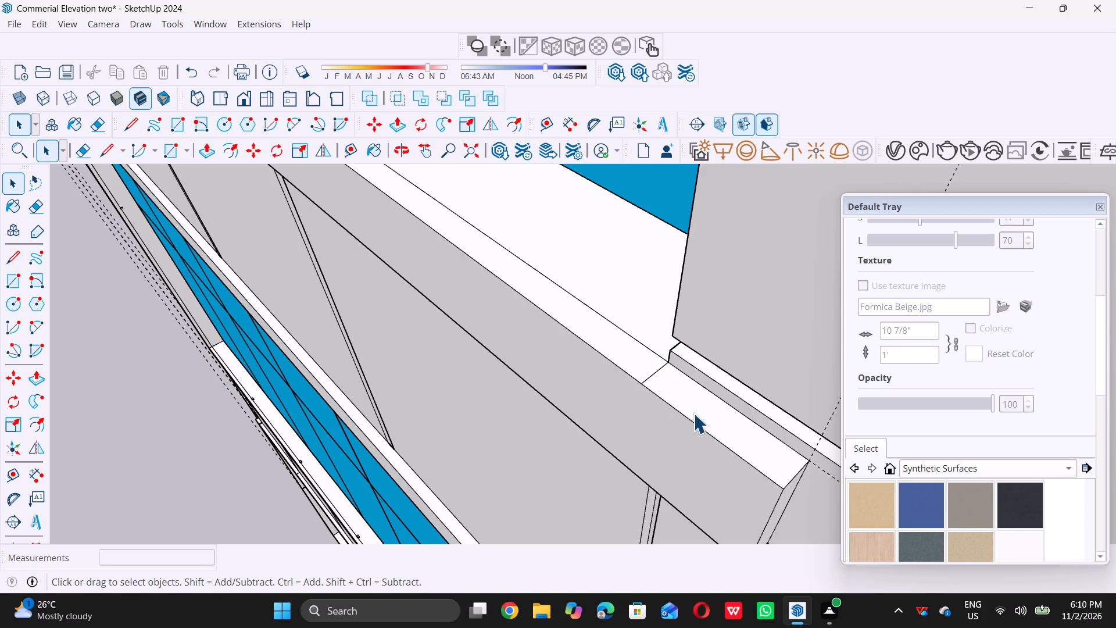
Push/Pull the split-off end portion of the bottom bar's top face upward 7/16" to the panel joint.
double_click(701, 411)
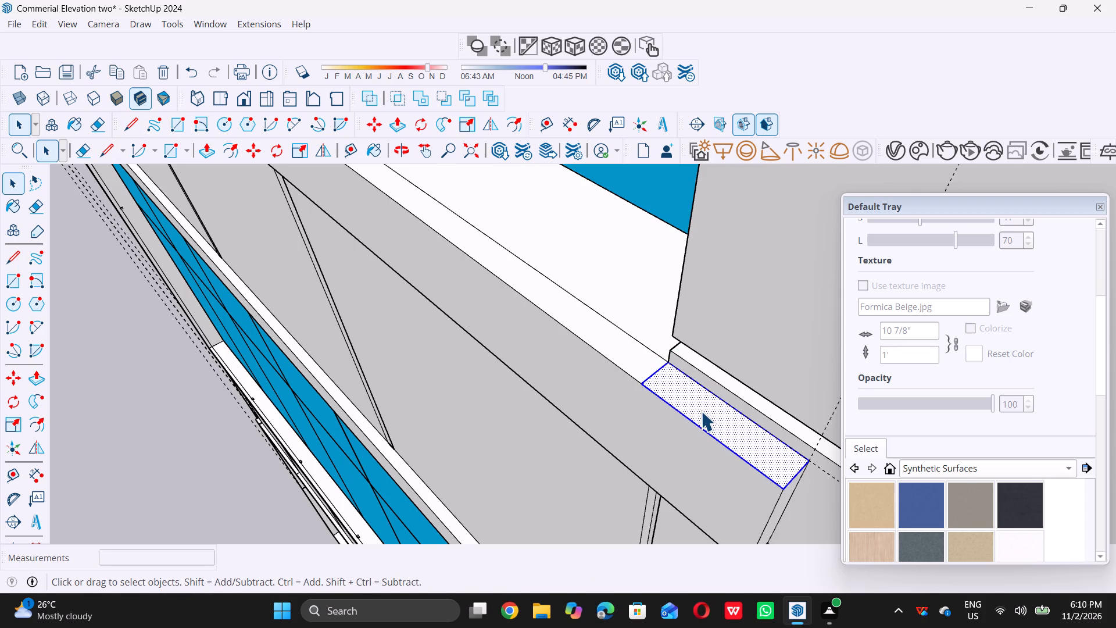
key("p")
left_click(701, 411)
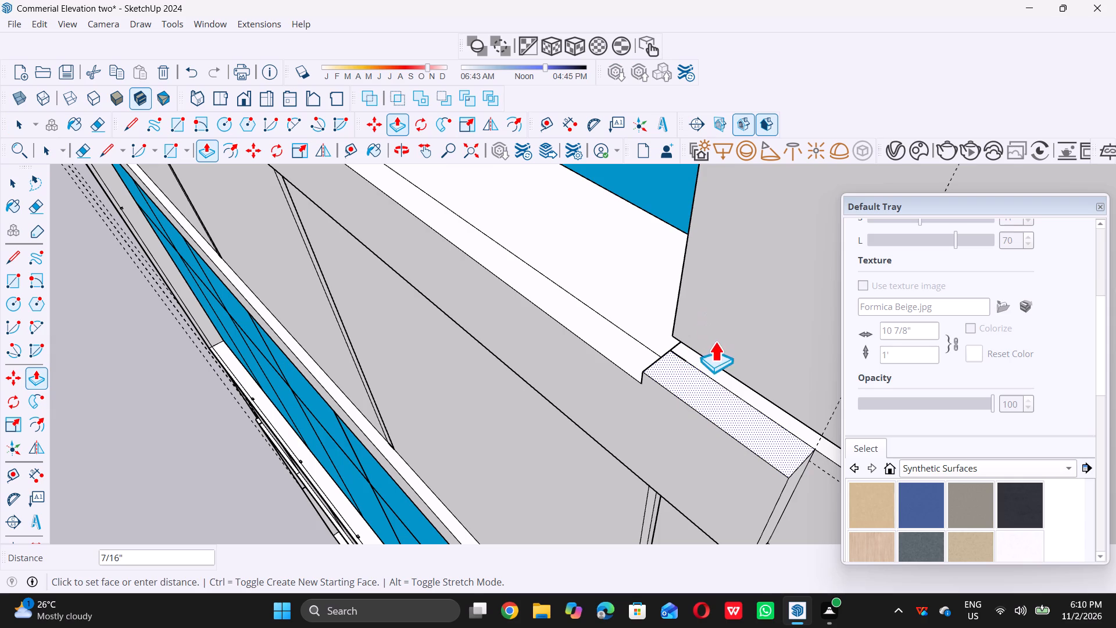
double_click(711, 367)
Push/Pull the same end face up the window's side 10' 4 1/16" to the guide line above the window.
left_click(709, 387)
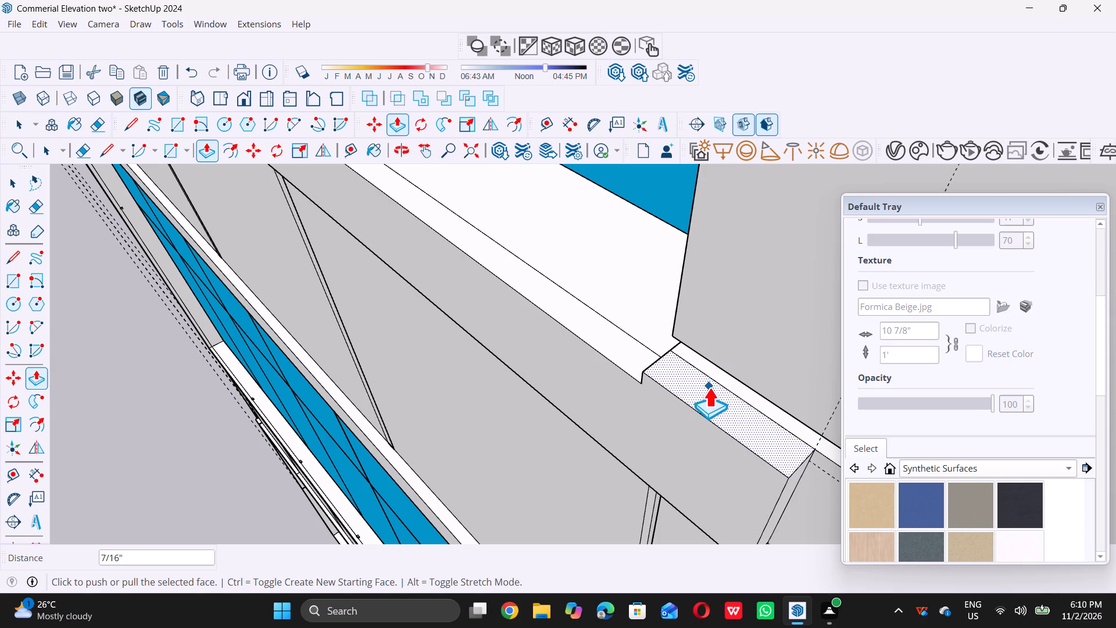
scroll(721, 314, "down", 20)
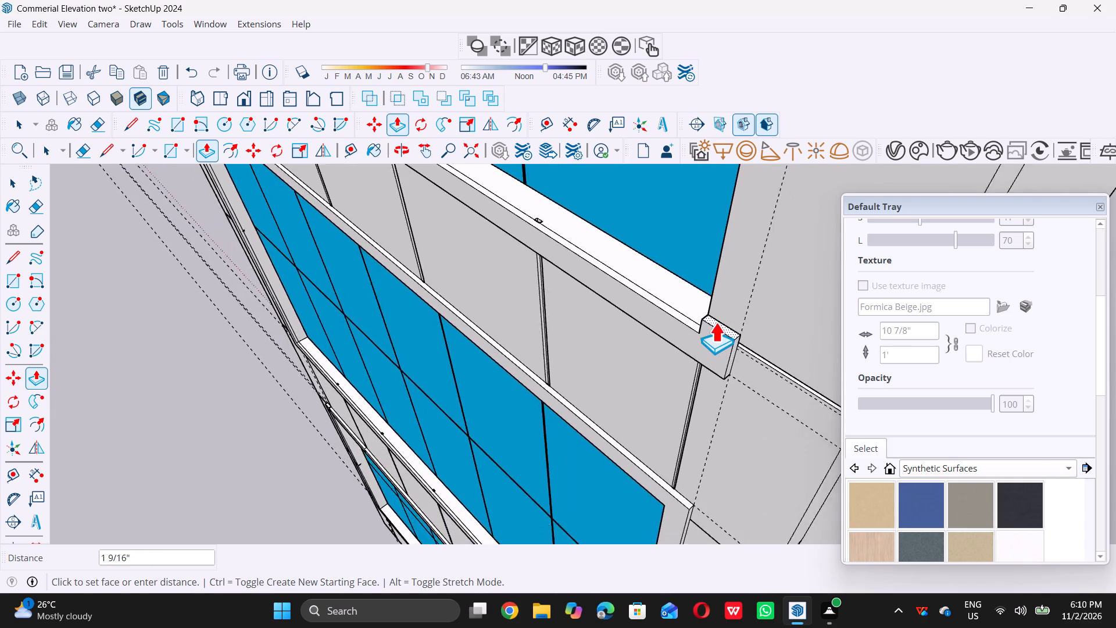
scroll(716, 322, "down", 20)
scroll(716, 322, "down", 9)
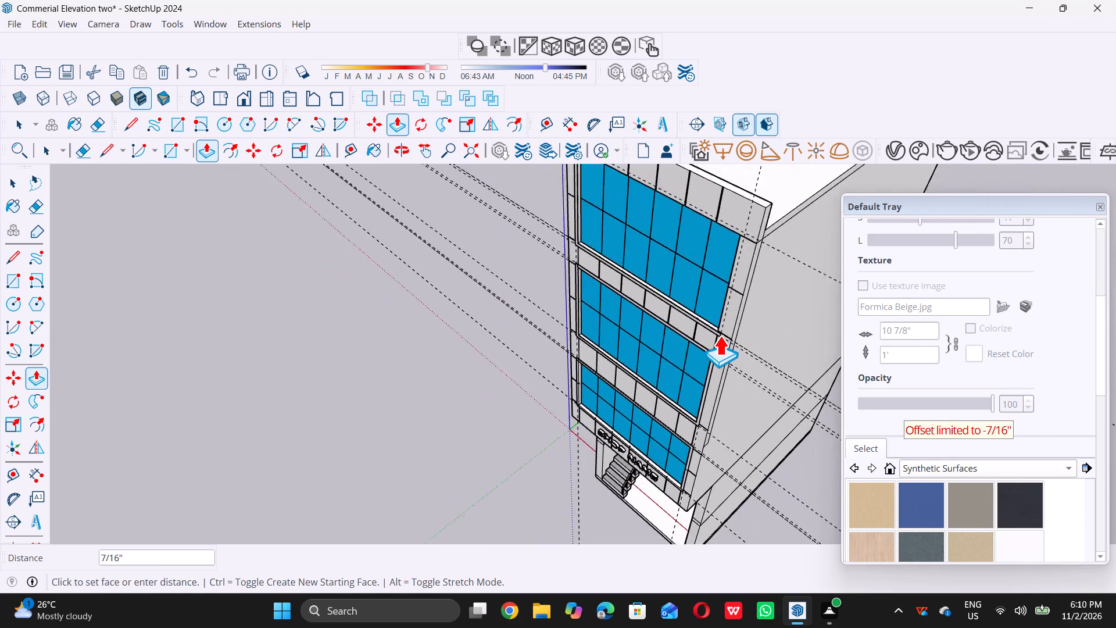
scroll(720, 336, "down", 3)
scroll(732, 263, "up", 6)
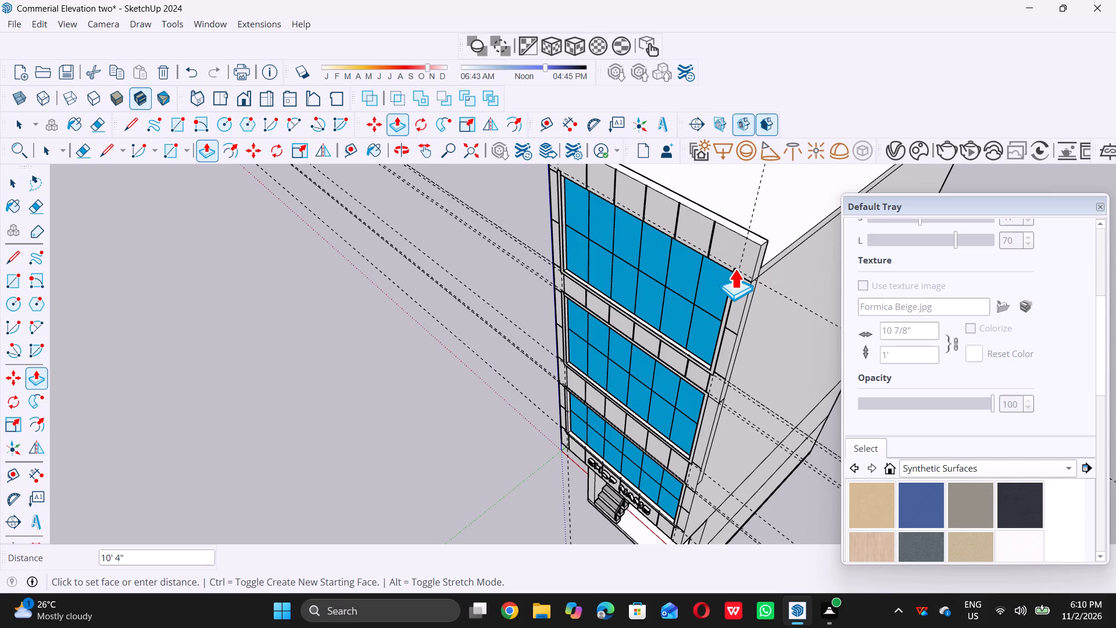
scroll(735, 270, "up", 17)
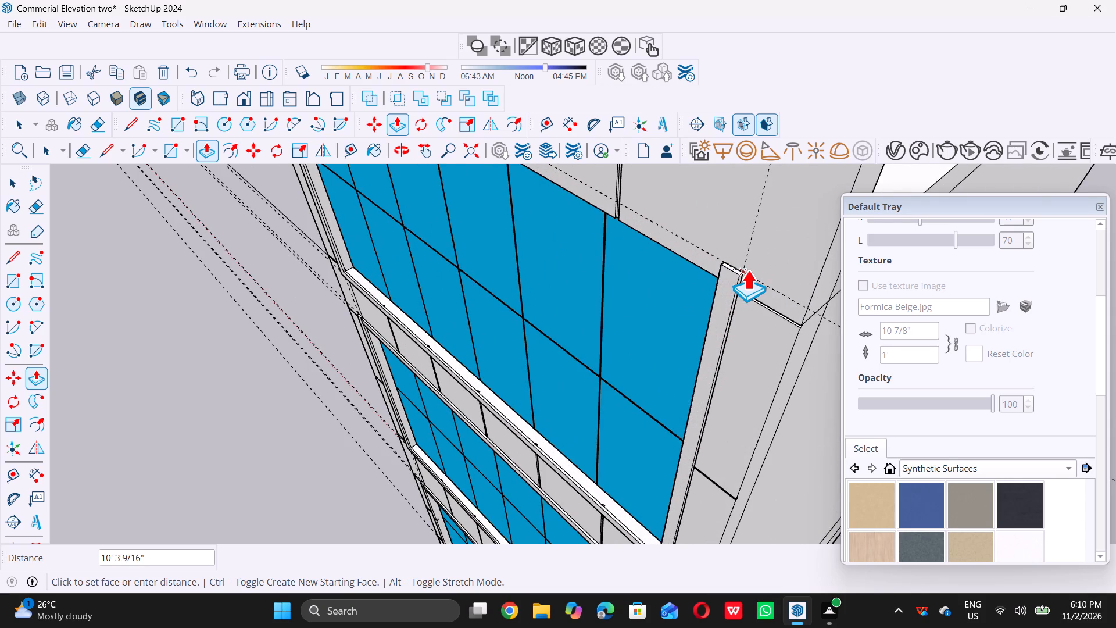
left_click(752, 269)
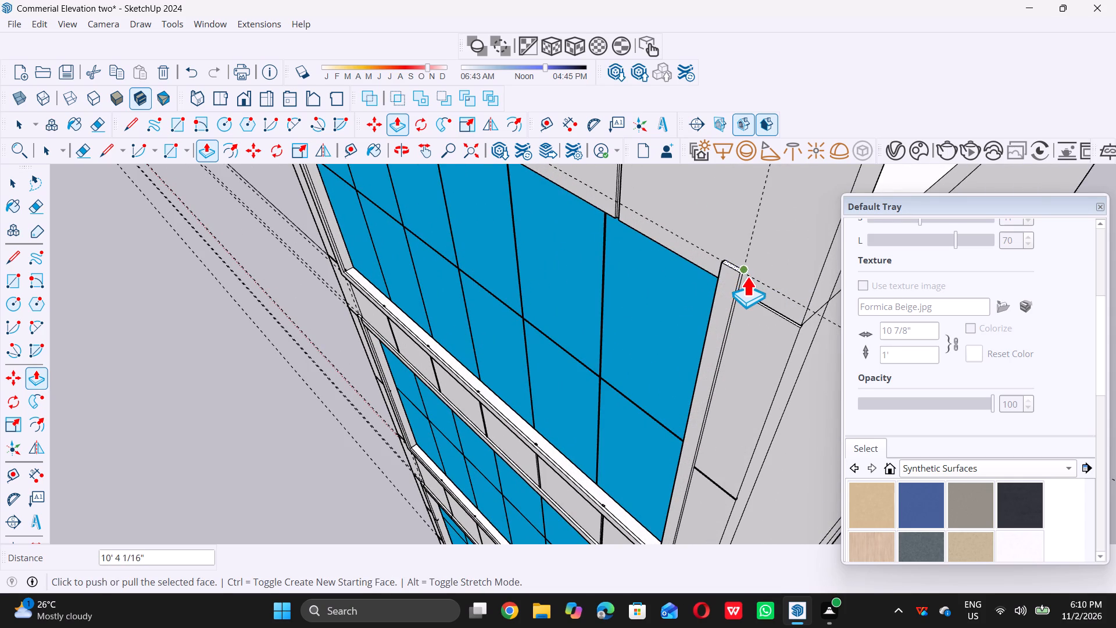
key("space")
Draw a 1" line across the new side bar's inner face, level with the top edge of the glazing.
scroll(741, 287, "down", 10)
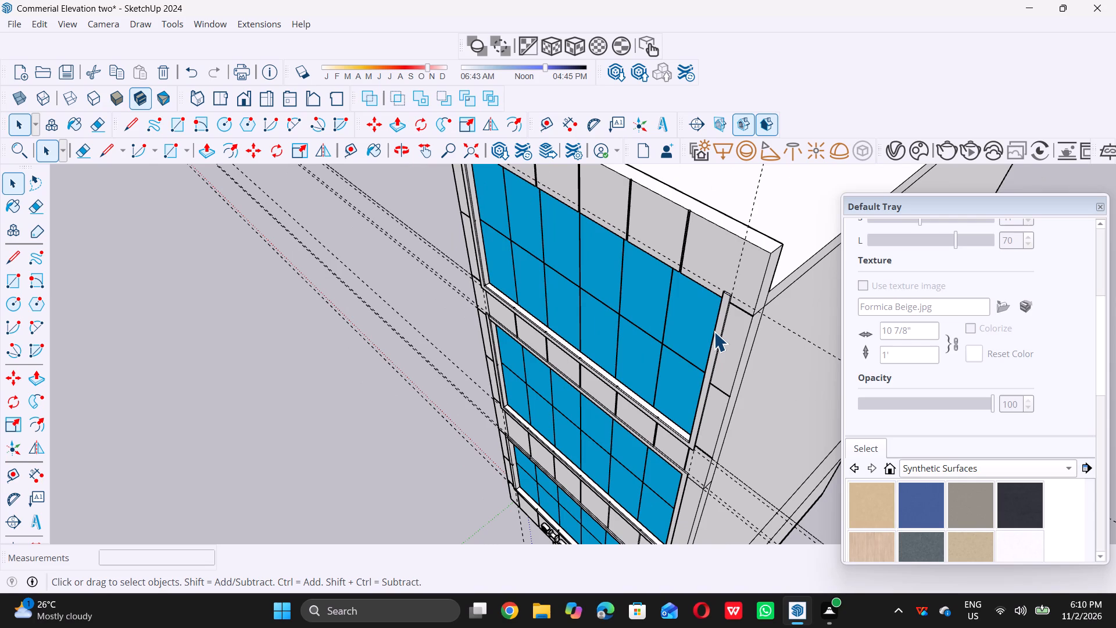
scroll(573, 370, "down", 6)
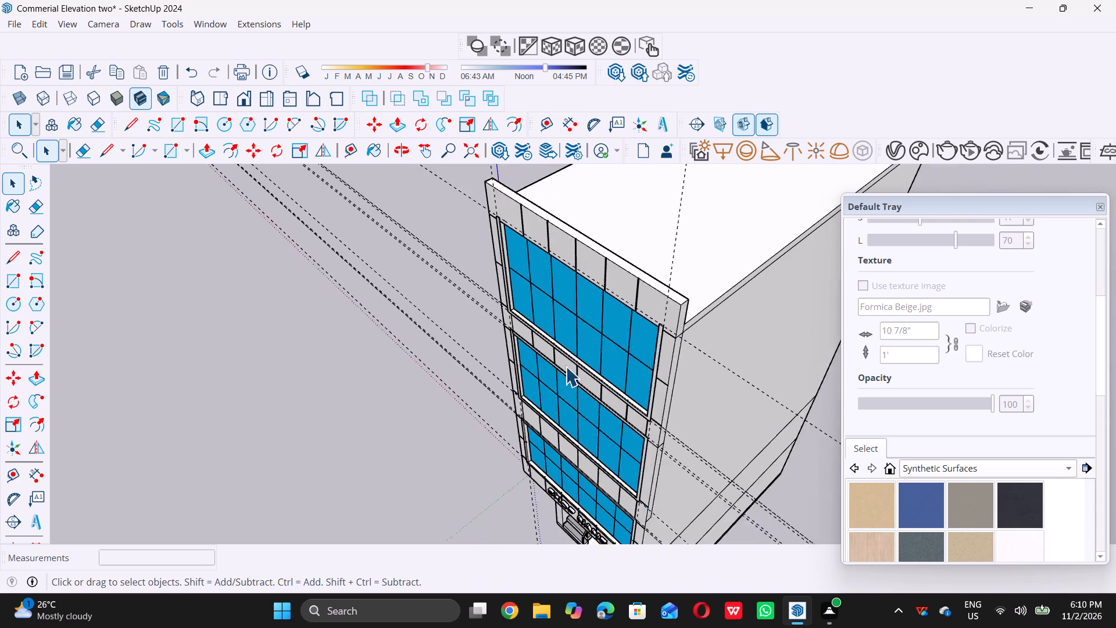
scroll(545, 353, "down", 6)
middle_click_drag(498, 366, 786, 299)
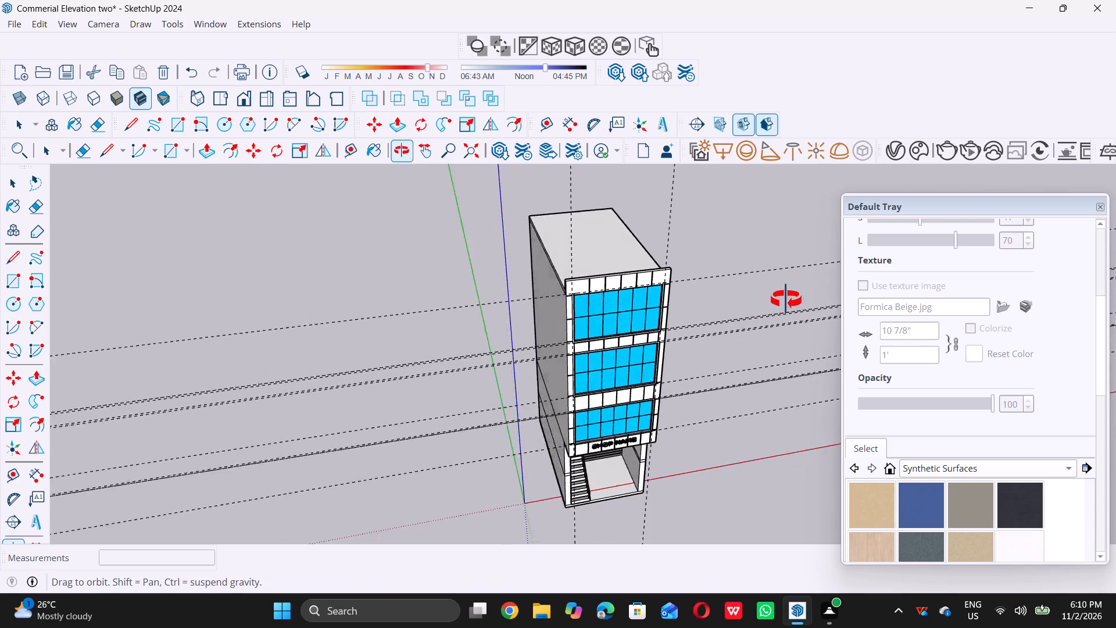
middle_click_drag(786, 299, 810, 287)
middle_click(810, 287)
scroll(645, 274, "up", 6)
middle_click_drag(654, 283, 701, 241)
scroll(701, 241, "up", 2)
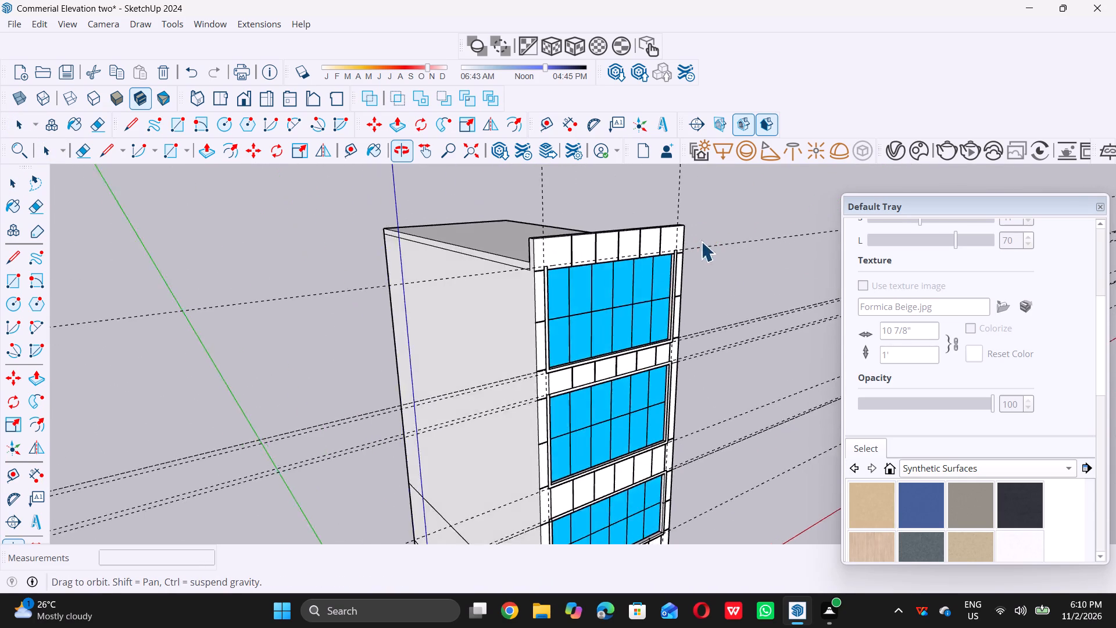
scroll(701, 241, "up", 4)
scroll(655, 263, "up", 19)
scroll(670, 262, "up", 4)
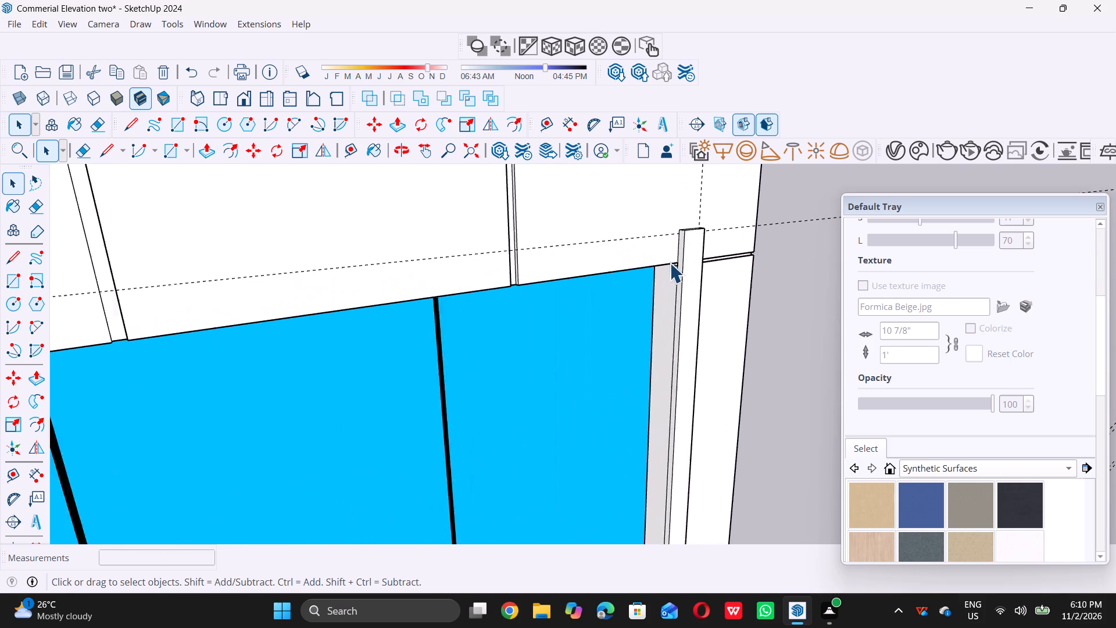
scroll(670, 263, "up", 13)
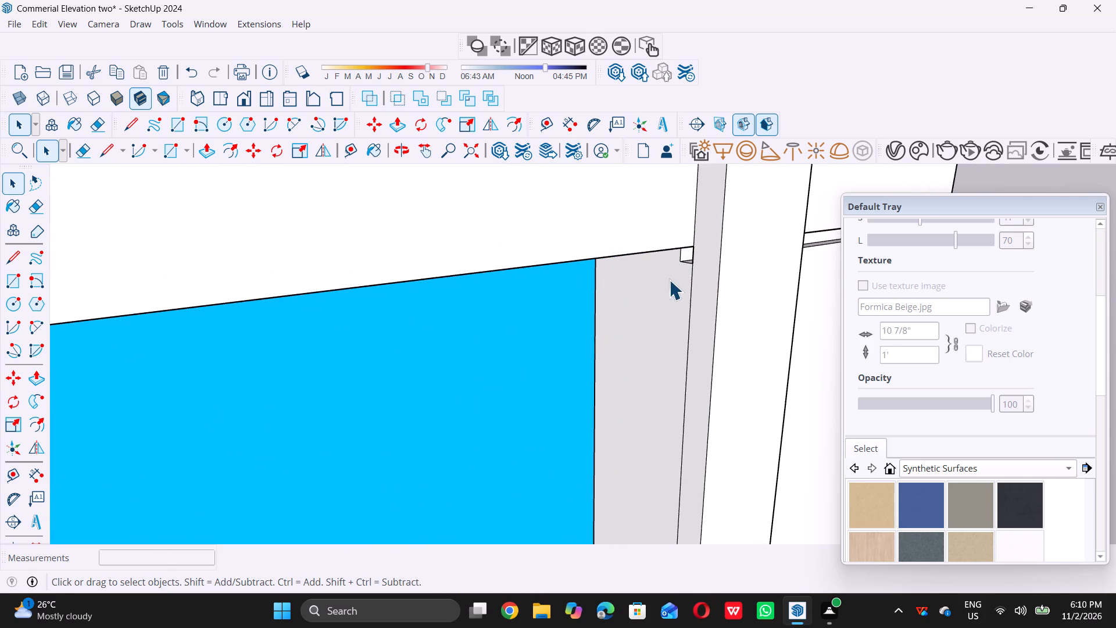
middle_click_drag(654, 297, 702, 272)
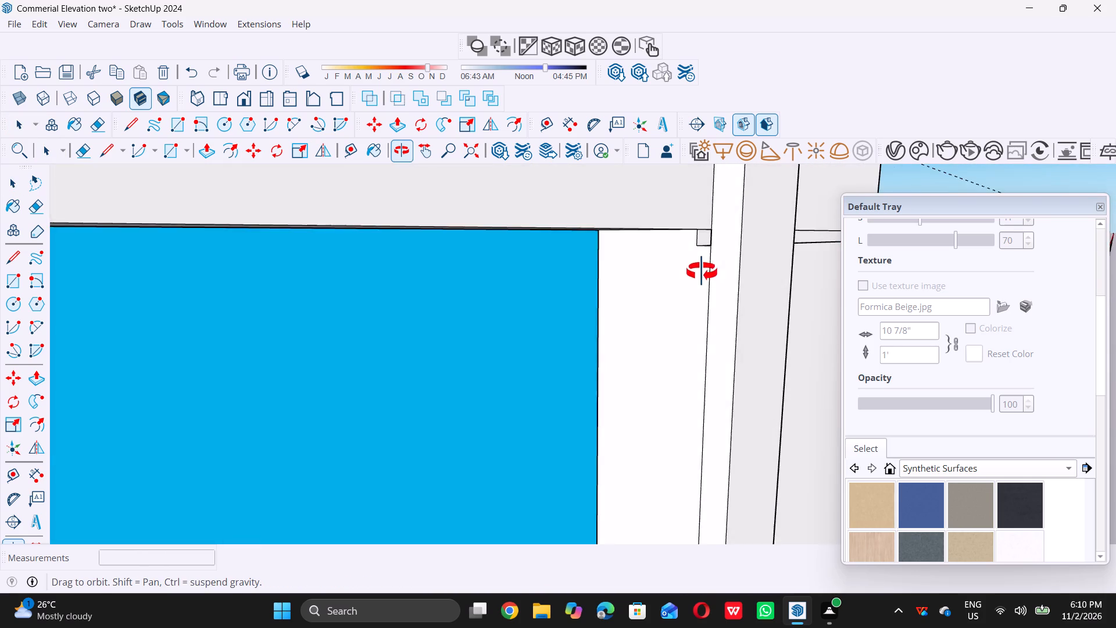
middle_click_drag(702, 272, 702, 272)
scroll(721, 220, "up", 2)
key("l")
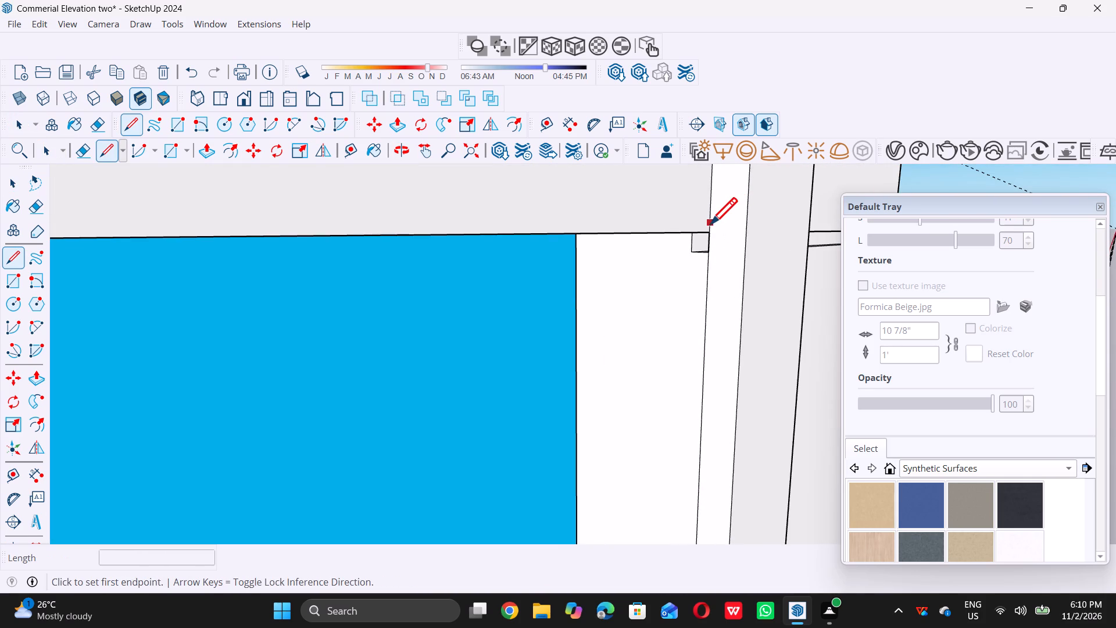
left_click(711, 227)
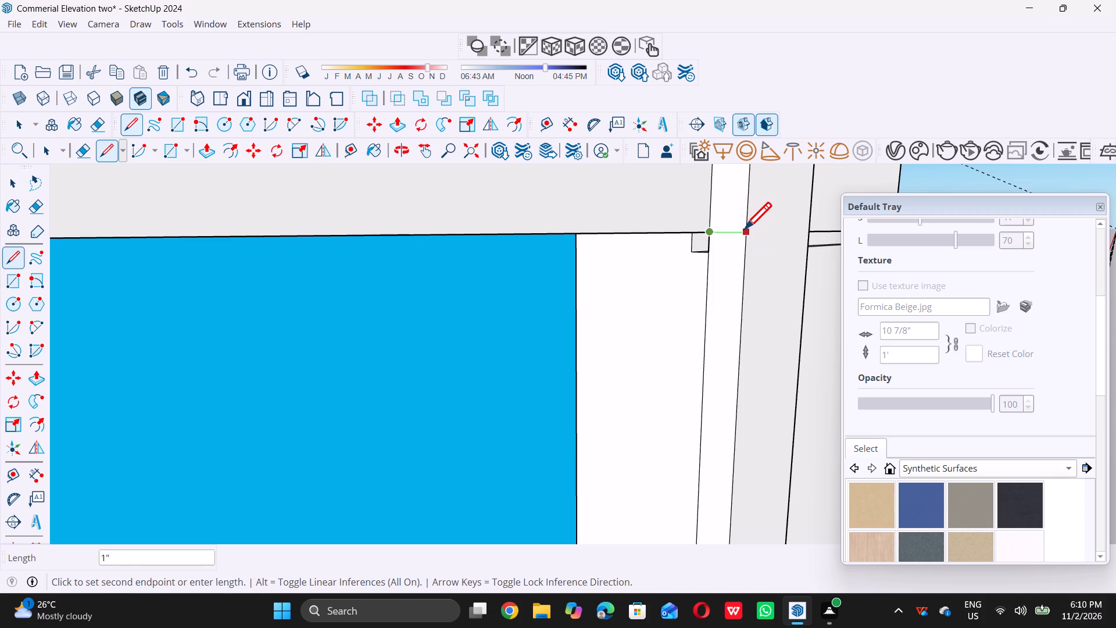
left_click(745, 229)
key("space")
Push/Pull the side bar's inner face portion above the line 2' 2" along the window's top edge to the first panel joint.
scroll(724, 274, "down", 6)
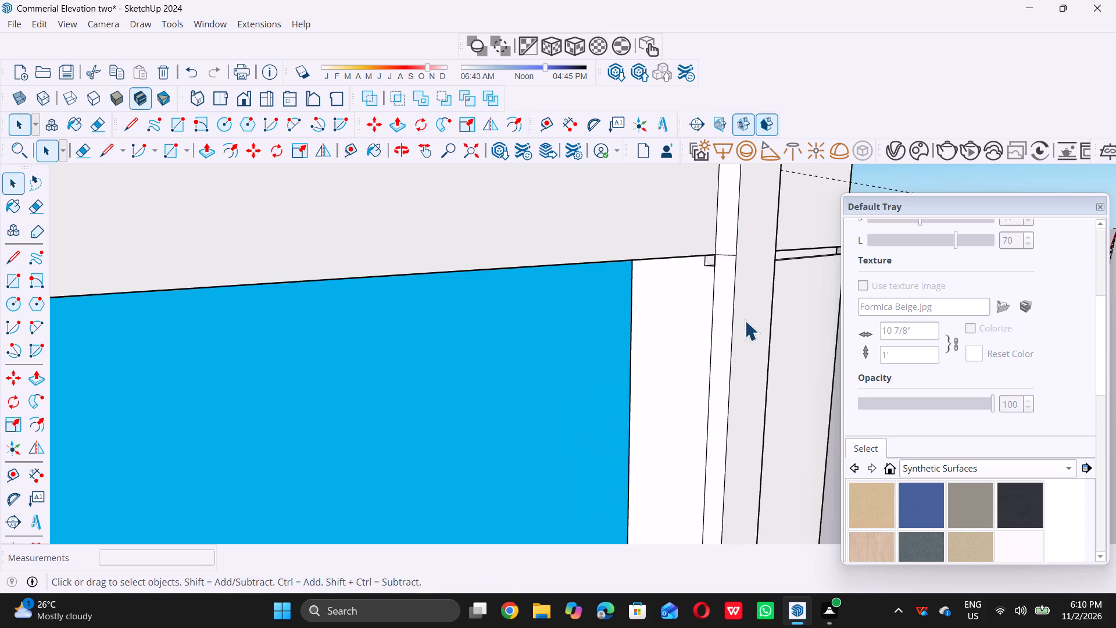
scroll(728, 219, "up", 3)
left_click(728, 217)
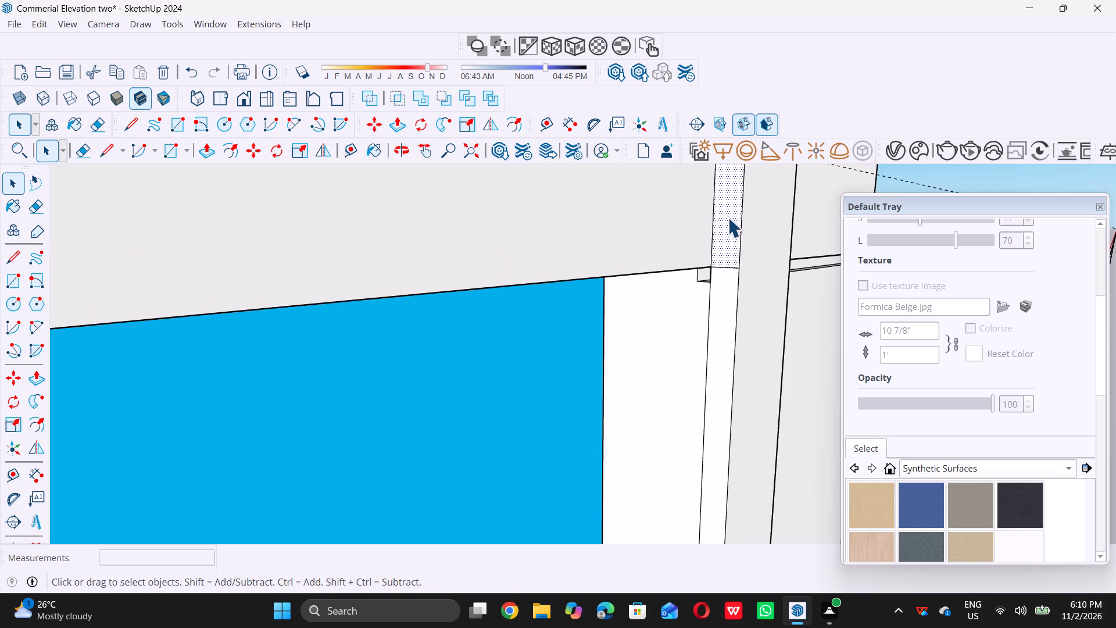
key("p")
double_click(728, 217)
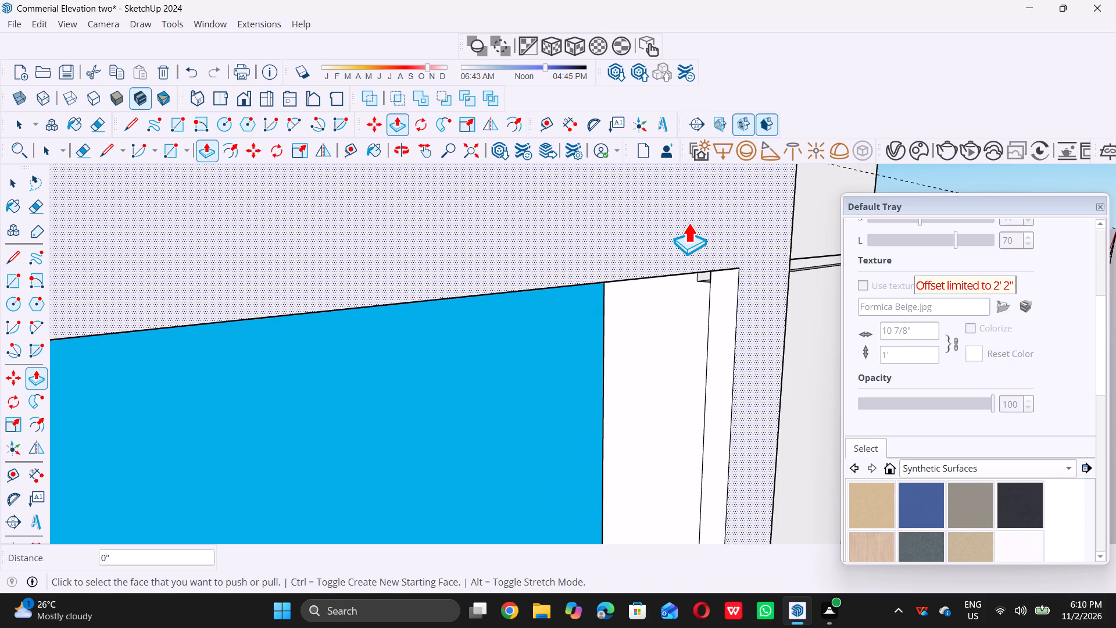
Push/Pull the top frame bar's end face along the topmost window's top edge to the opposite side bar.
scroll(691, 221, "down", 14)
scroll(749, 240, "down", 4)
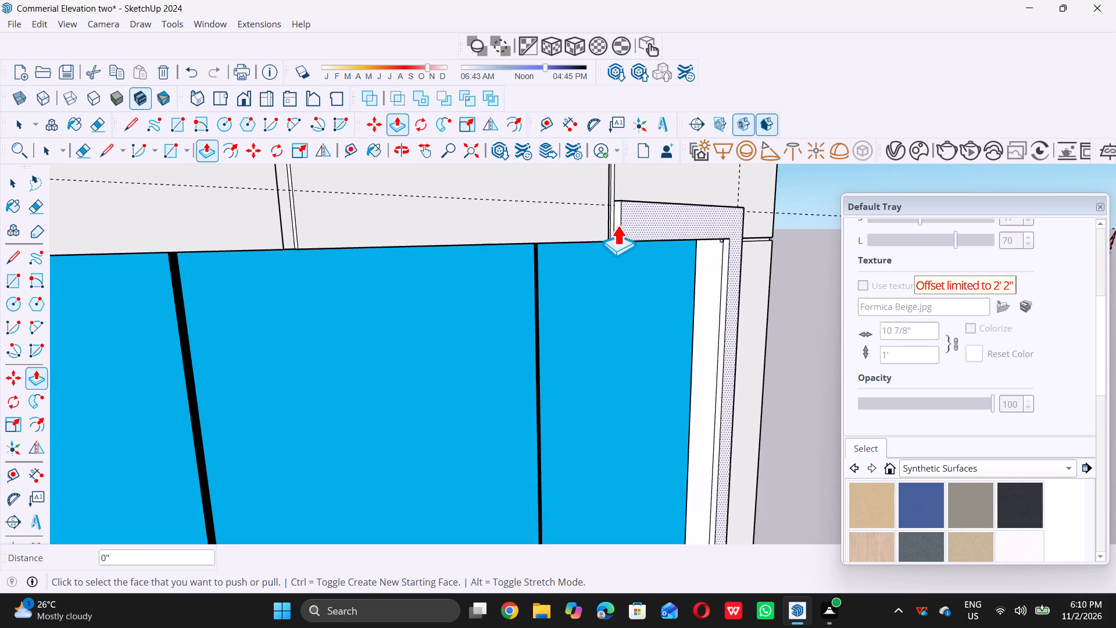
scroll(618, 216, "up", 9)
left_click(617, 219)
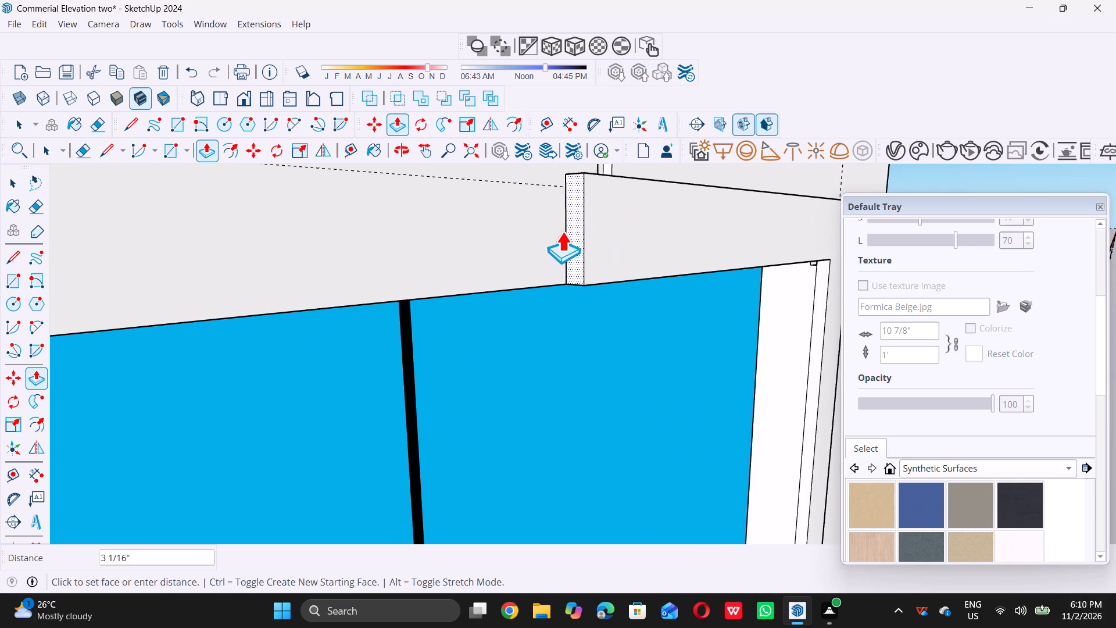
scroll(562, 229, "down", 20)
scroll(562, 229, "down", 4)
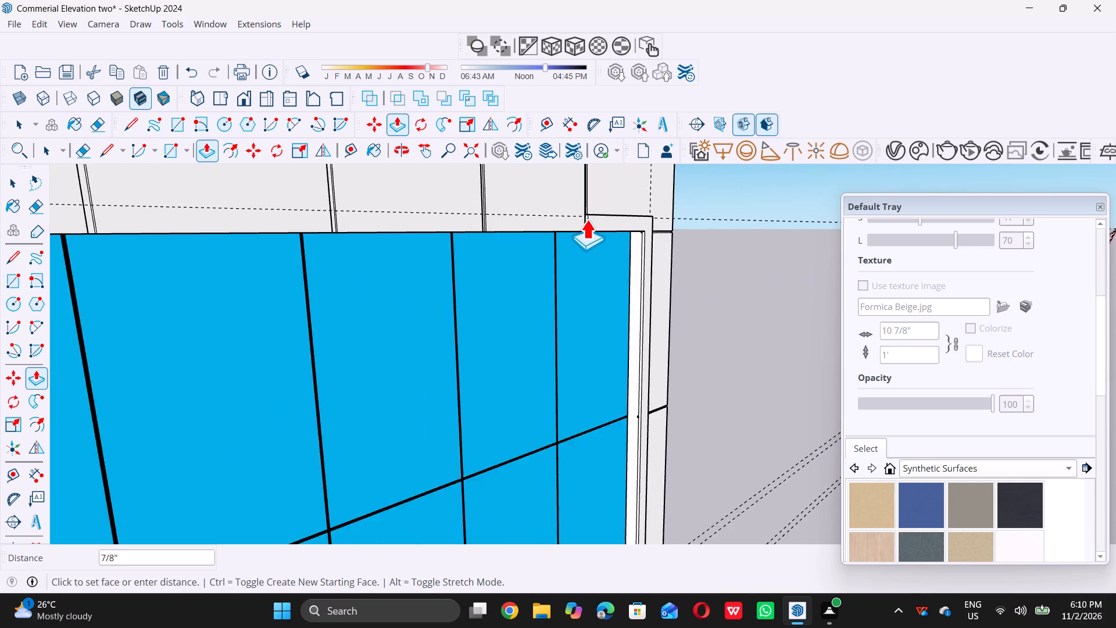
scroll(586, 219, "down", 12)
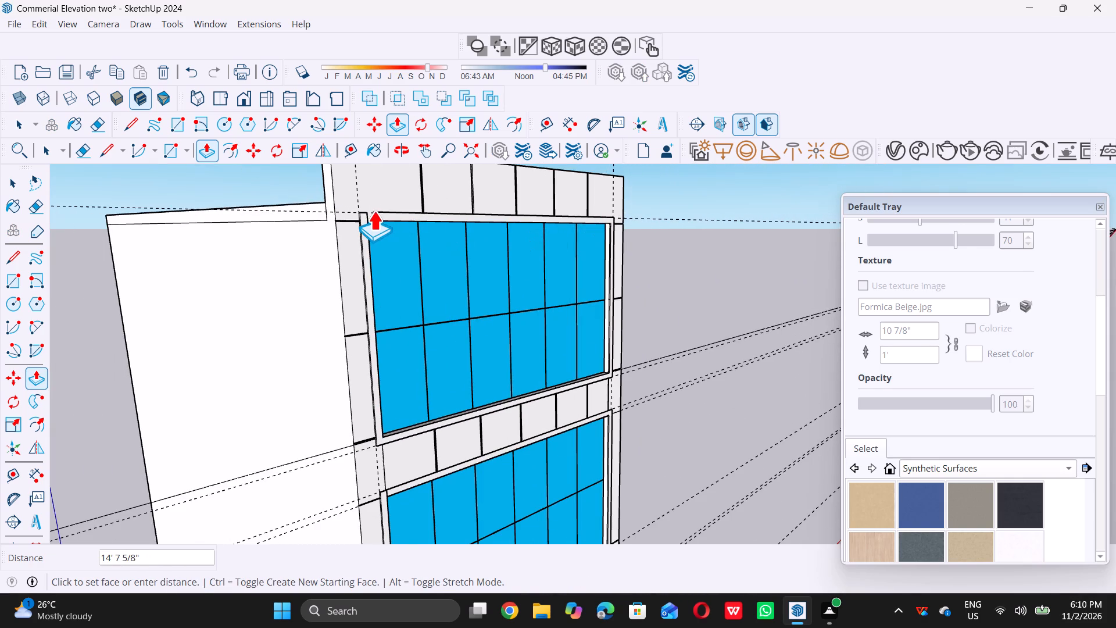
scroll(374, 209, "up", 15)
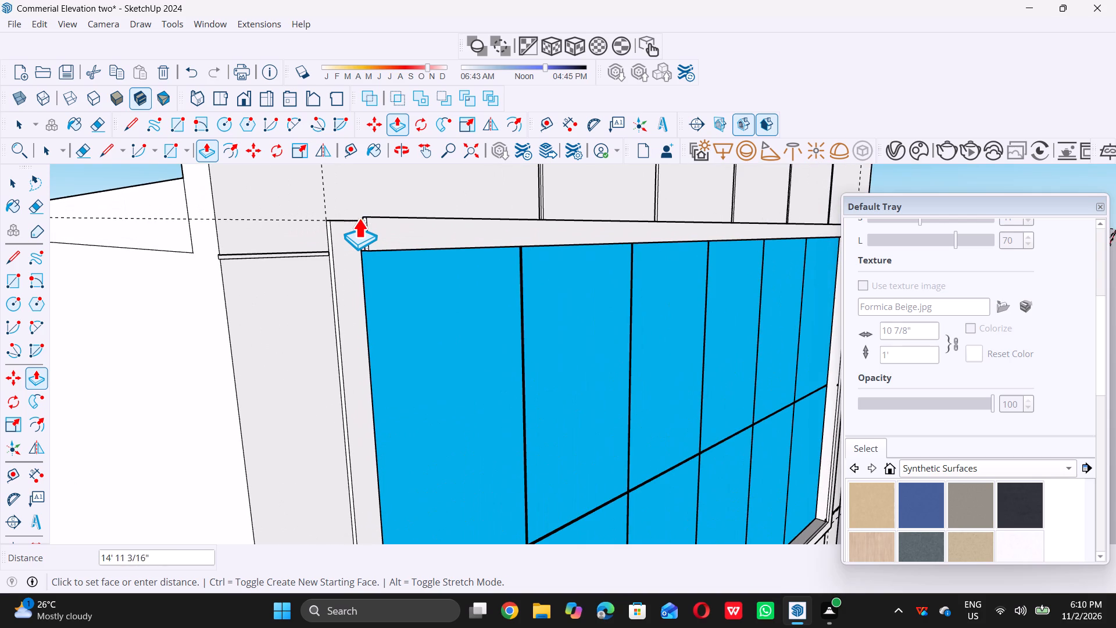
triple_click(356, 222)
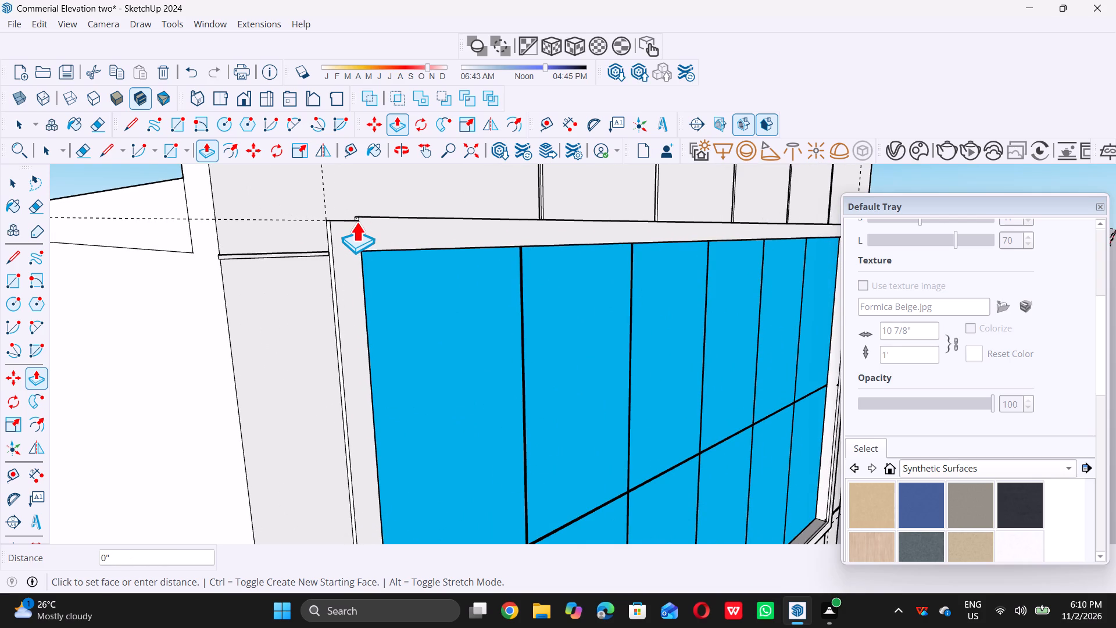
Draw a 1" line where the top bar's end face meets the top of the opposite side bar.
key("space")
middle_click_drag(280, 213, 296, 255)
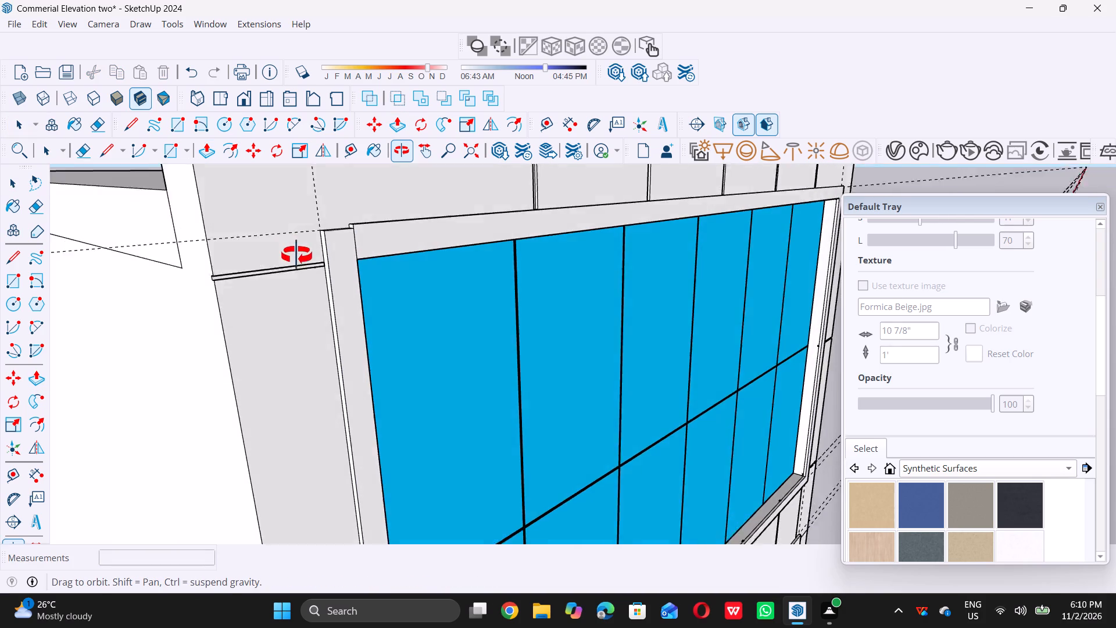
middle_click_drag(296, 255, 298, 261)
scroll(313, 248, "up", 12)
scroll(359, 233, "up", 6)
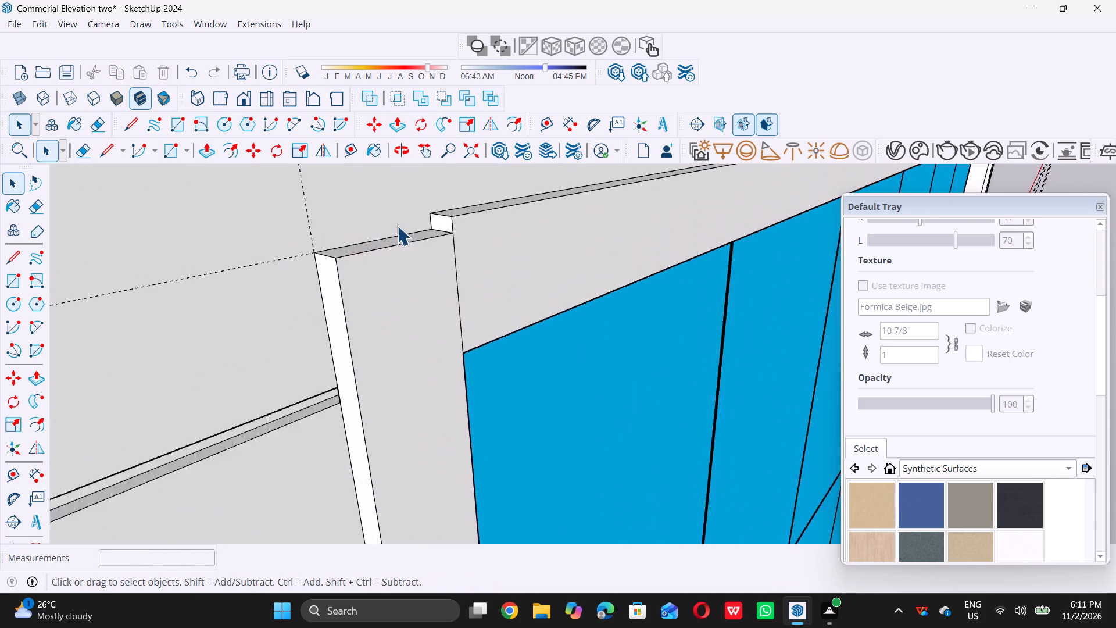
scroll(438, 226, "up", 7)
key("l")
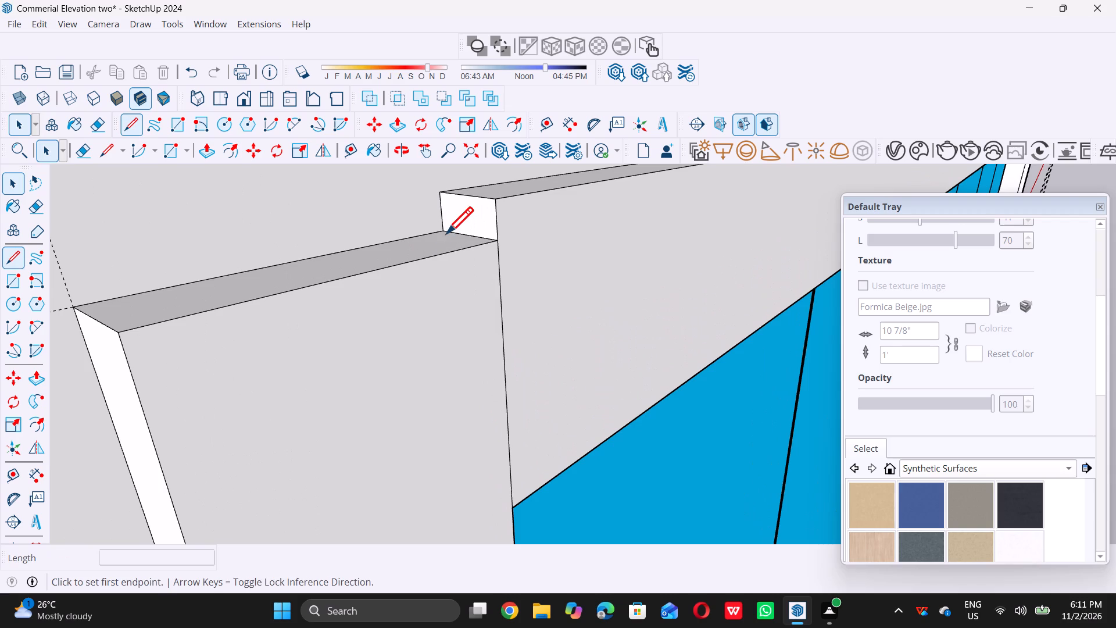
double_click(441, 230)
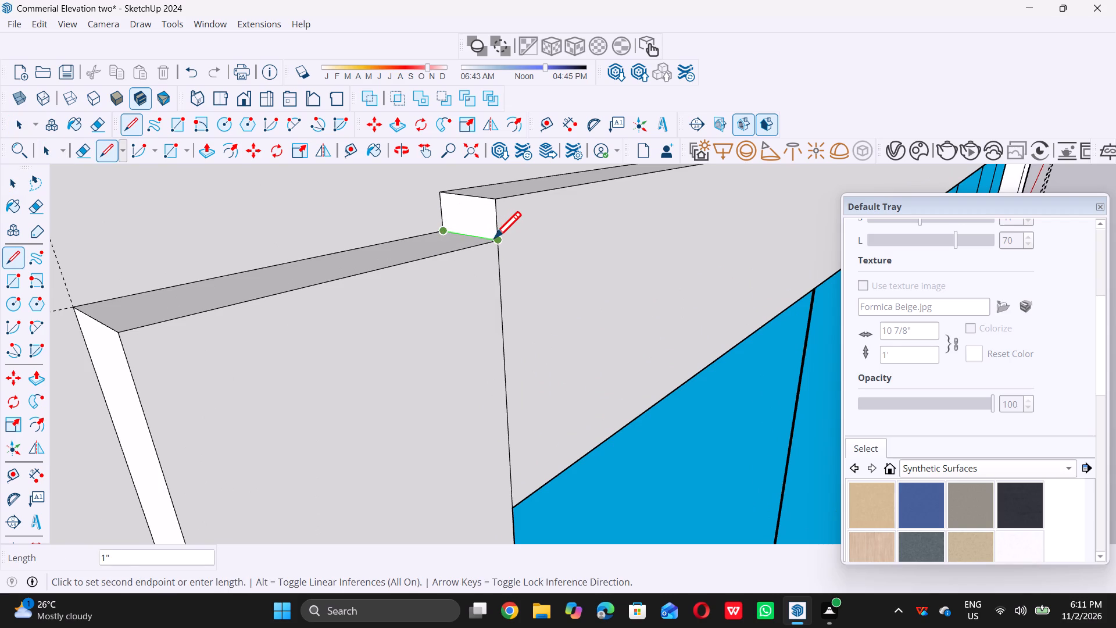
triple_click(493, 241)
key("space")
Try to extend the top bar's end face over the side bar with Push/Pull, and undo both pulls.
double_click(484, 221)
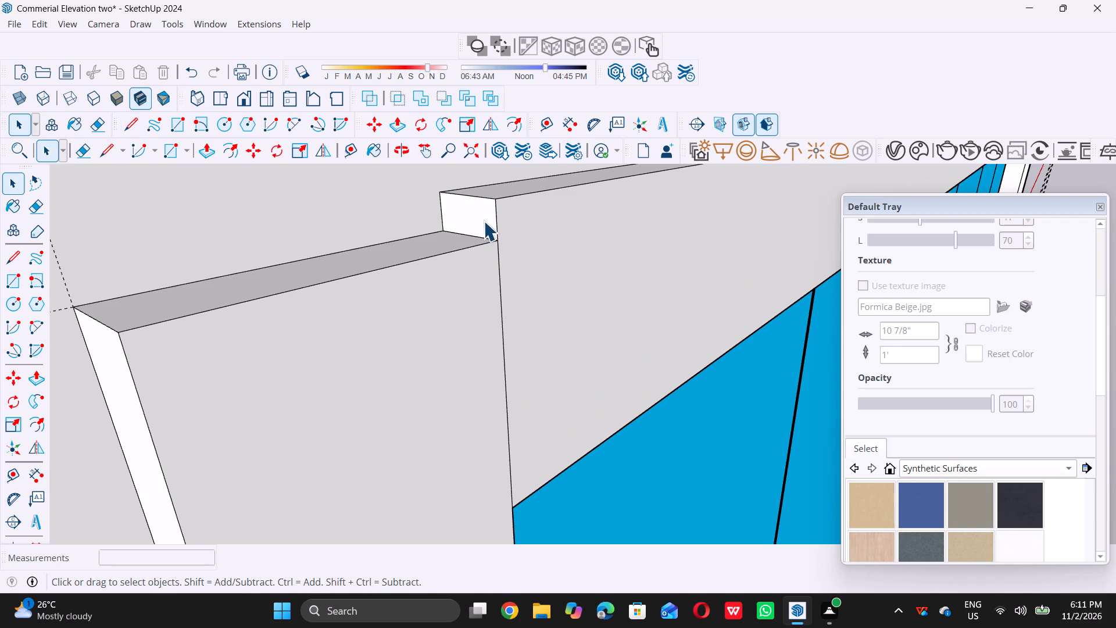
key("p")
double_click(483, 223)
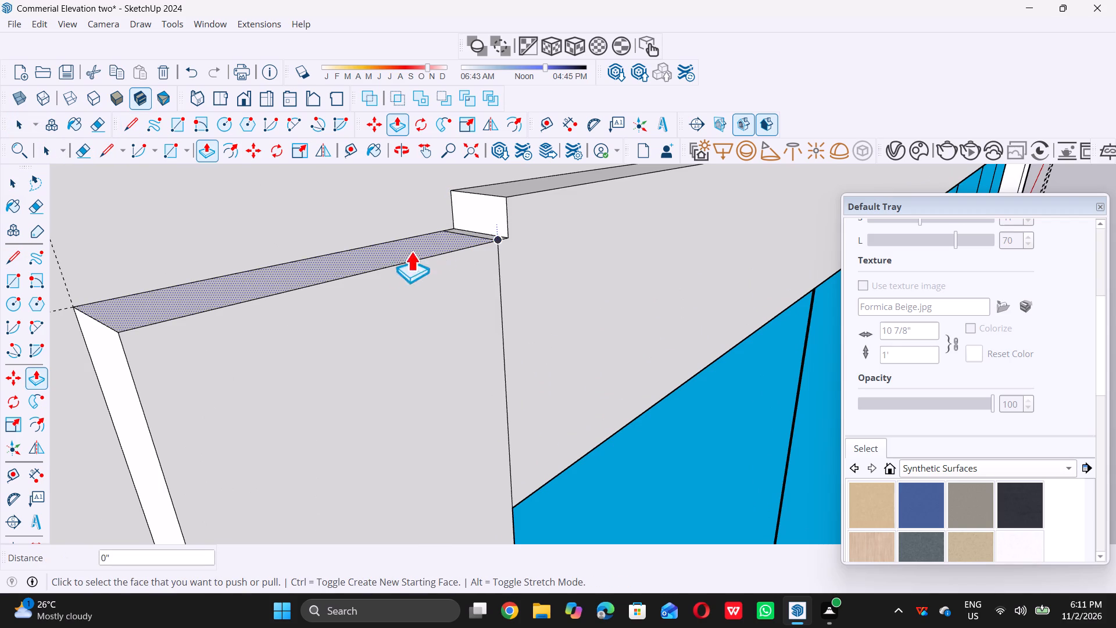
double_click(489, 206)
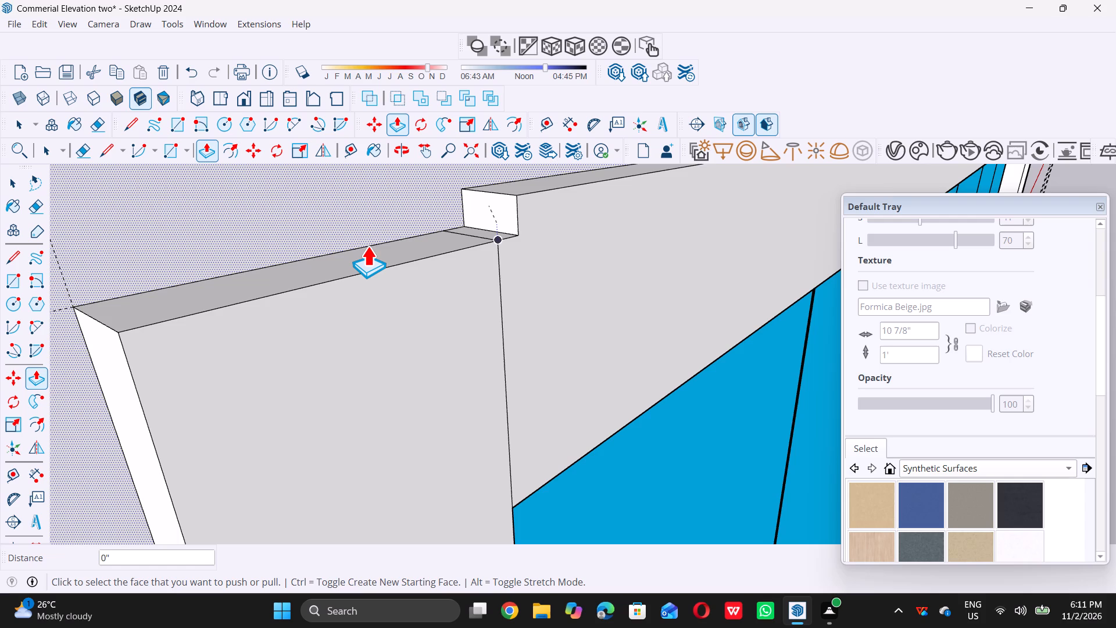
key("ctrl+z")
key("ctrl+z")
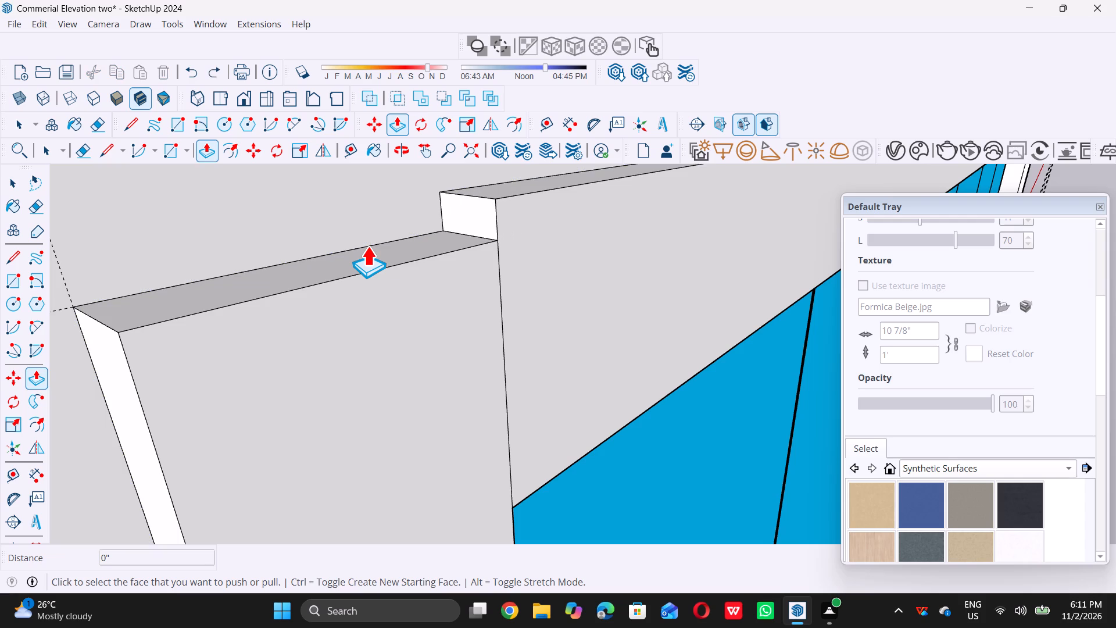
Push/Pull the top bar's end face 4" across the side bar's top to its outer edge.
left_click(473, 212)
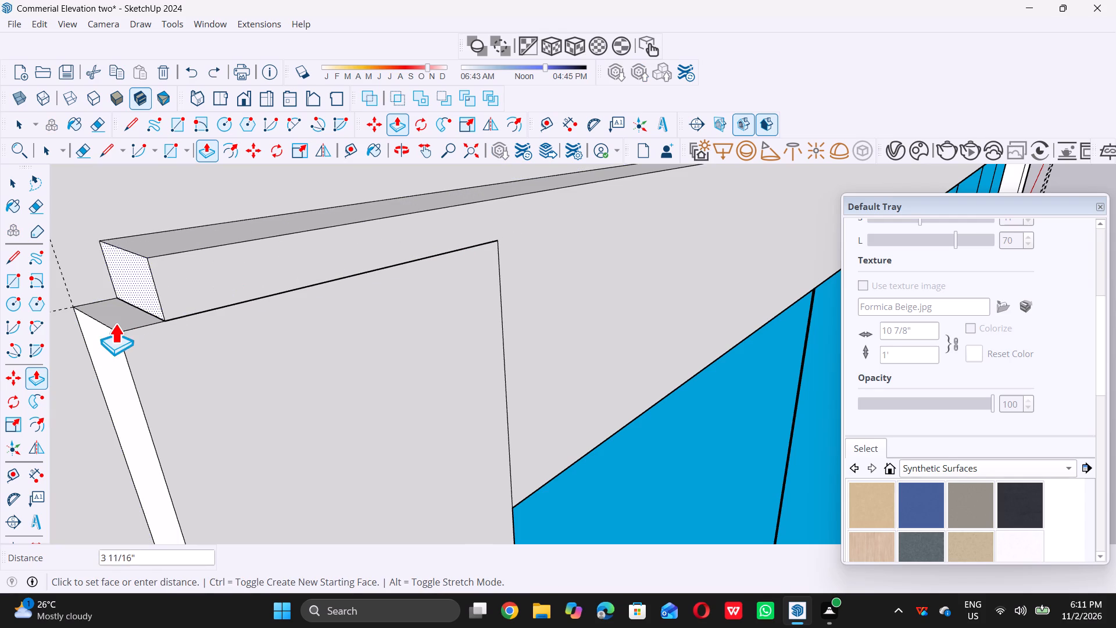
double_click(126, 336)
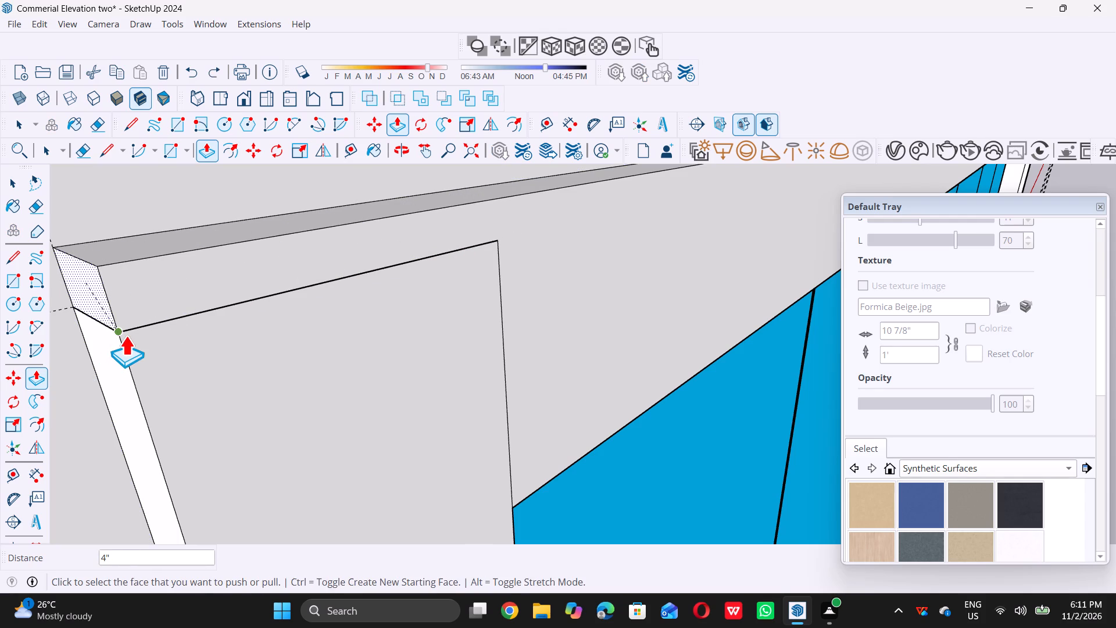
key("space")
Delete all guides from the model.
scroll(163, 315, "down", 20)
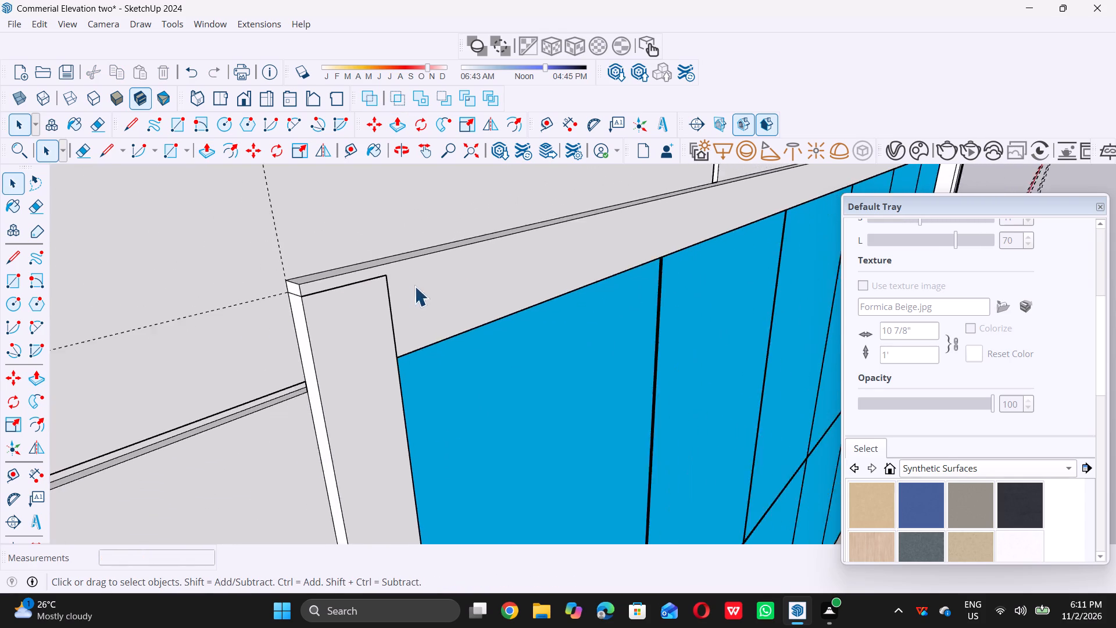
scroll(414, 286, "down", 20)
scroll(414, 286, "down", 12)
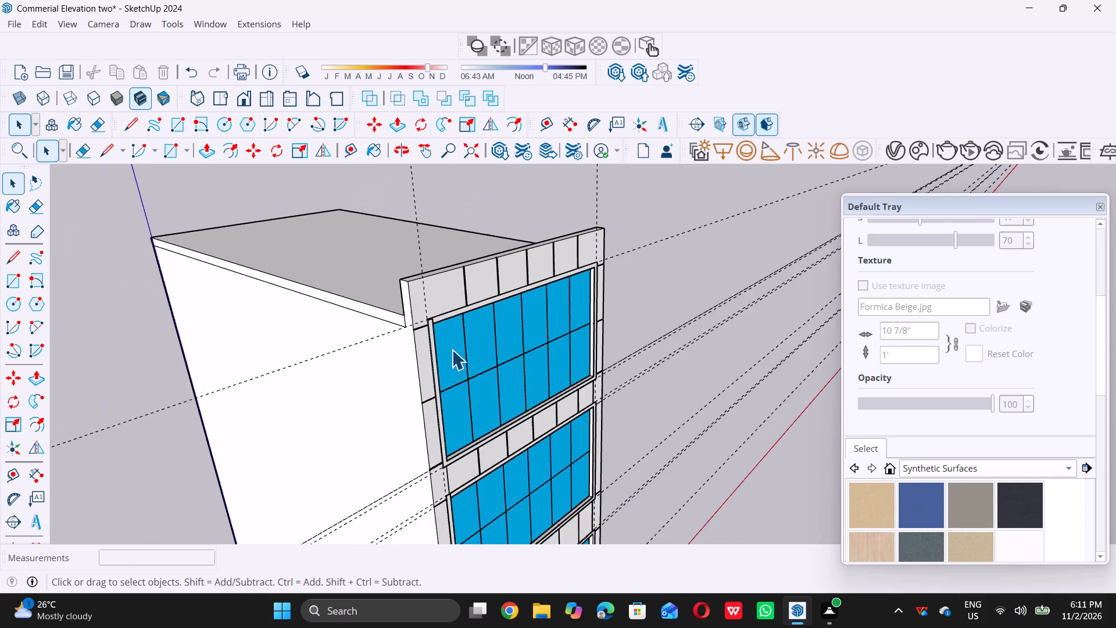
middle_click_drag(452, 349, 325, 276)
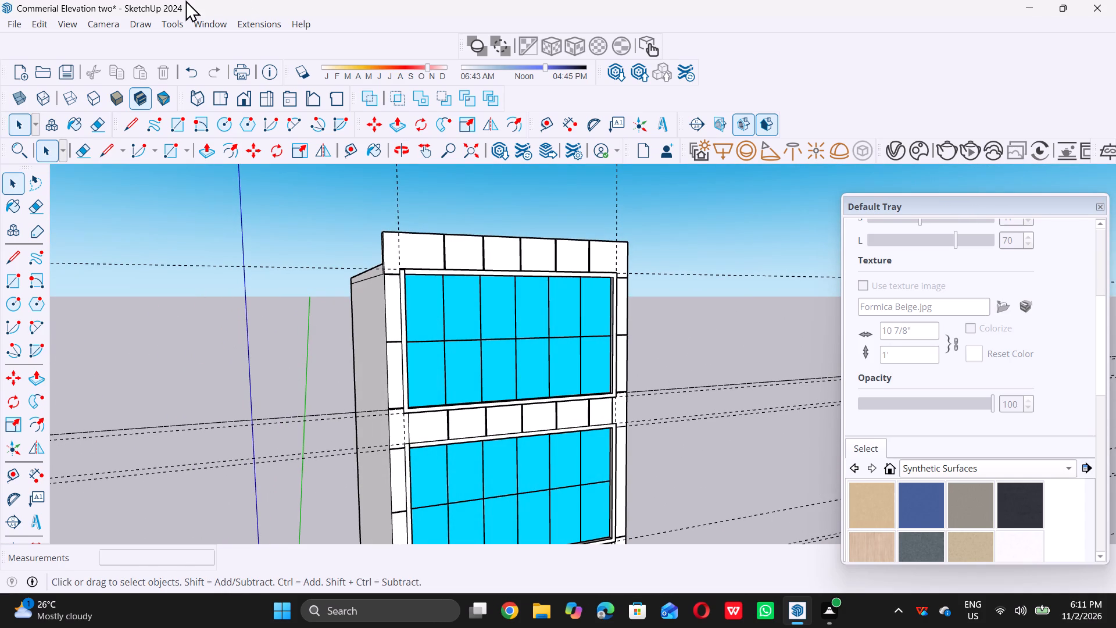
left_click(35, 23)
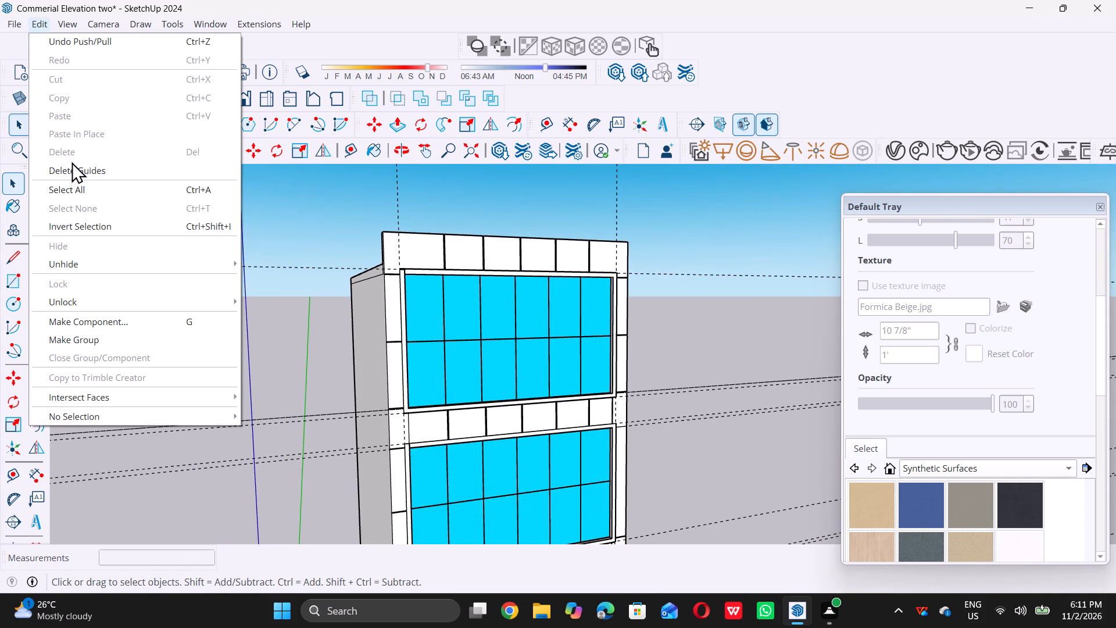
left_click(74, 167)
Paint all panels in the band between the lowest and middle windows with Formica Beige from Synthetic Surfaces.
scroll(155, 221, "down", 10)
middle_click_drag(437, 321, 397, 301)
scroll(878, 543, "down", 1)
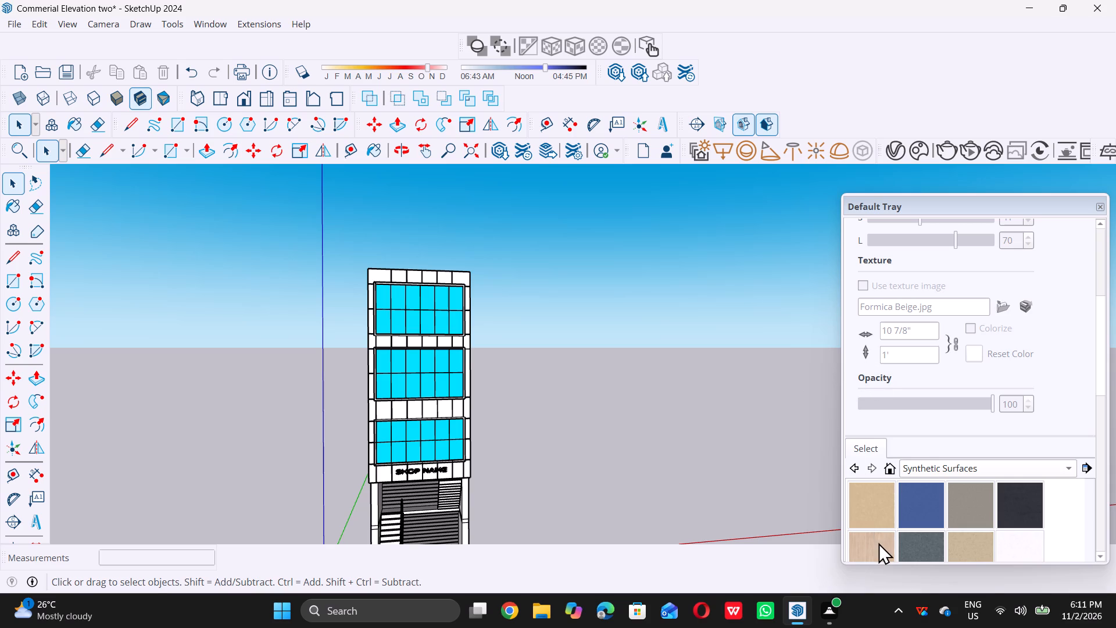
scroll(878, 543, "down", 2)
scroll(971, 526, "down", 4)
left_click(857, 505)
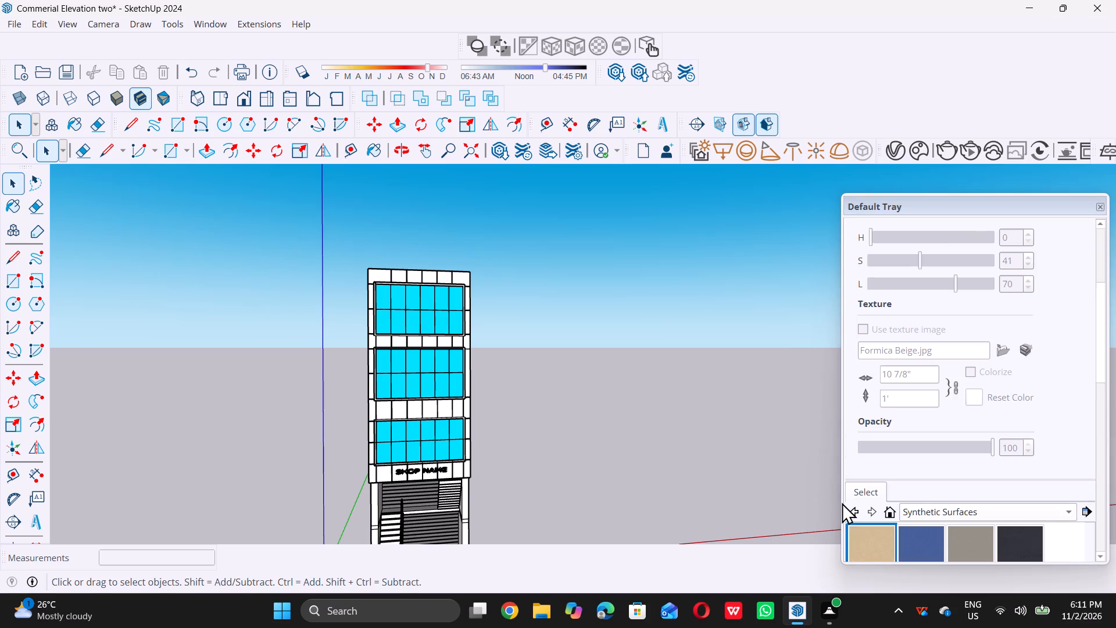
scroll(359, 409, "up", 4)
double_click(377, 410)
left_click(391, 409)
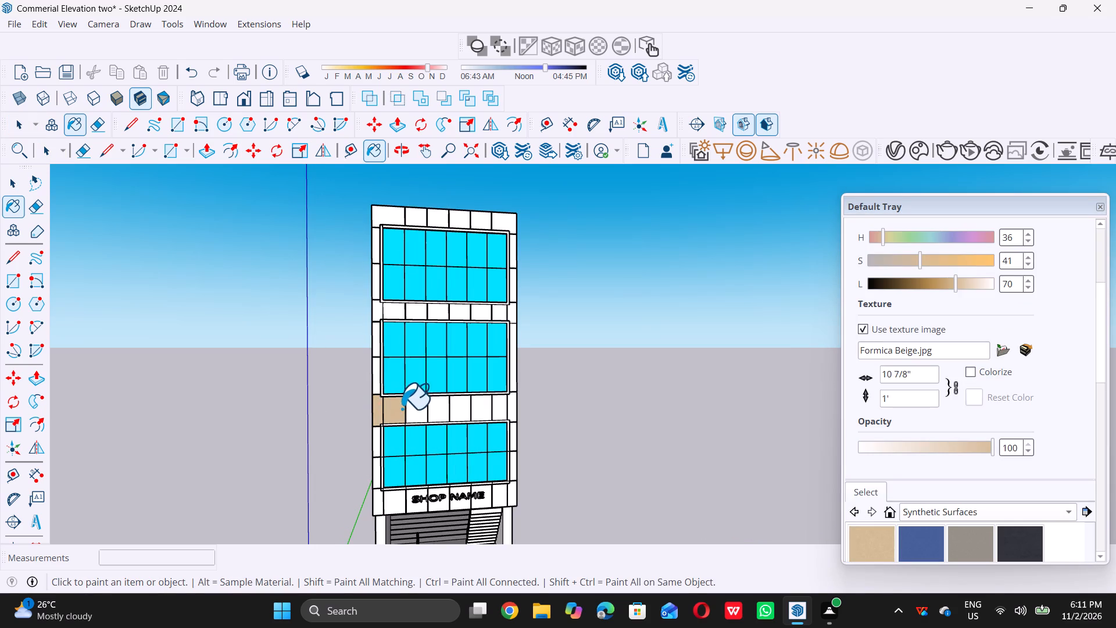
left_click(419, 412)
left_click(442, 413)
left_click(459, 413)
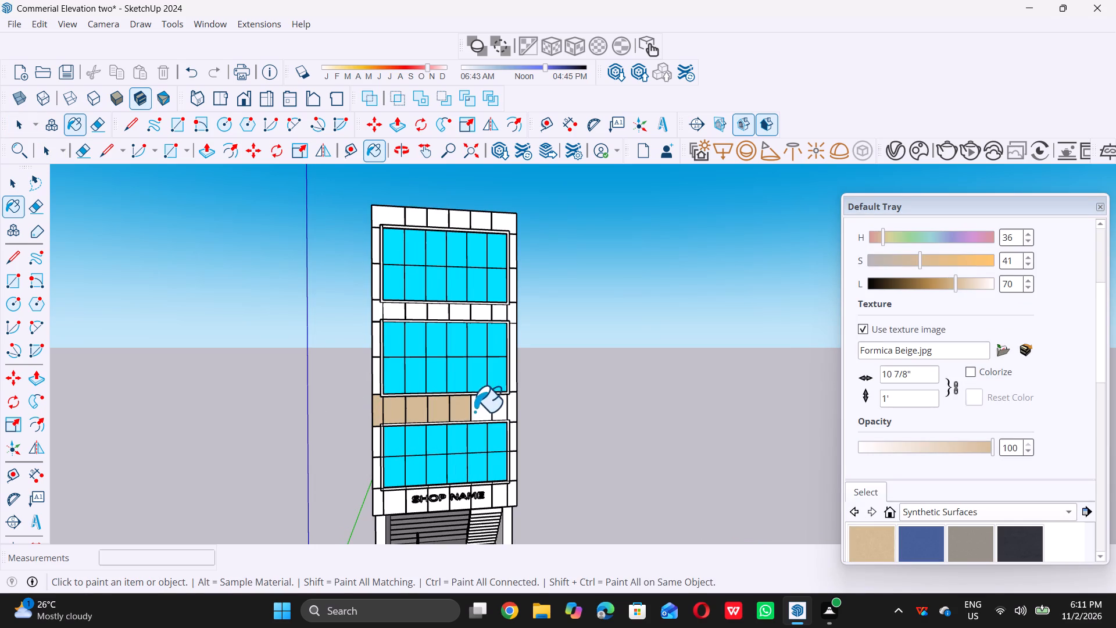
left_click(487, 410)
left_click(503, 413)
scroll(511, 427, "up", 7)
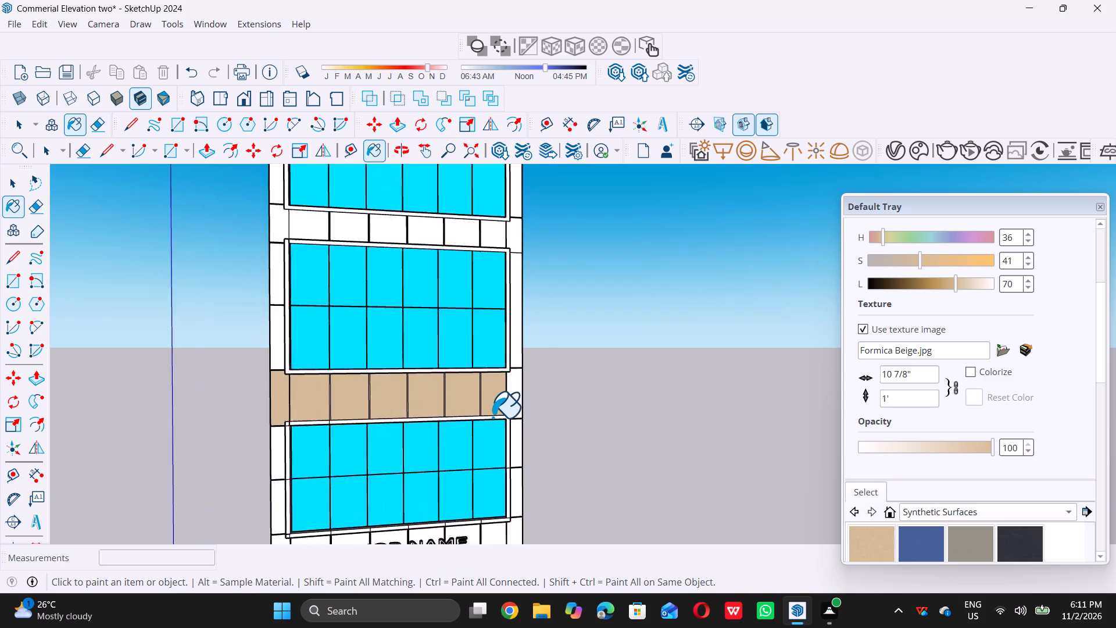
scroll(492, 417, "up", 4)
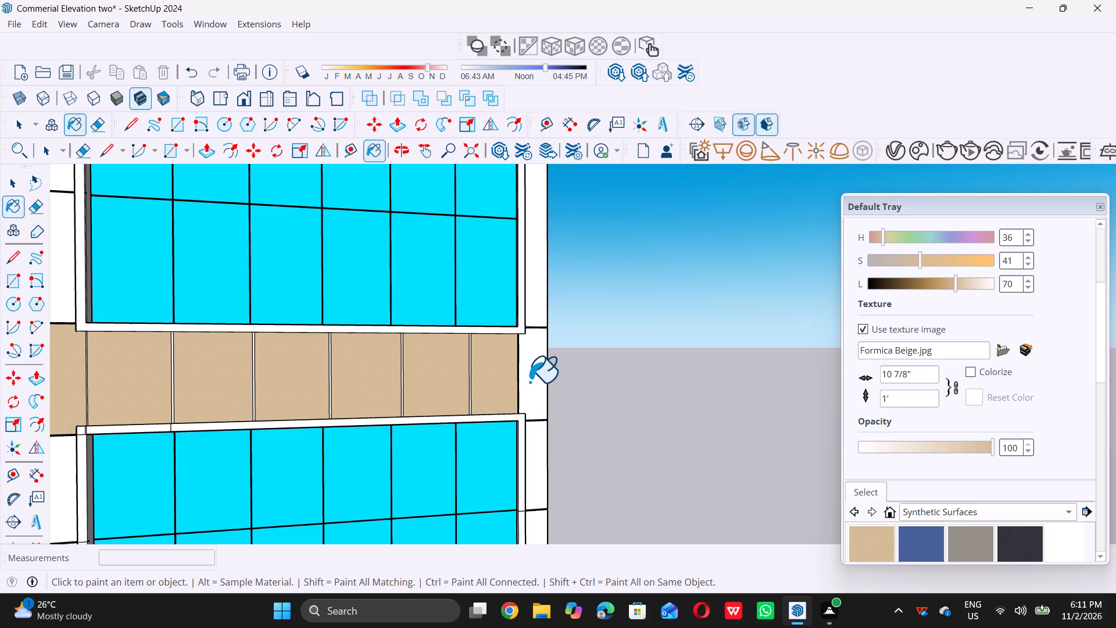
left_click(530, 380)
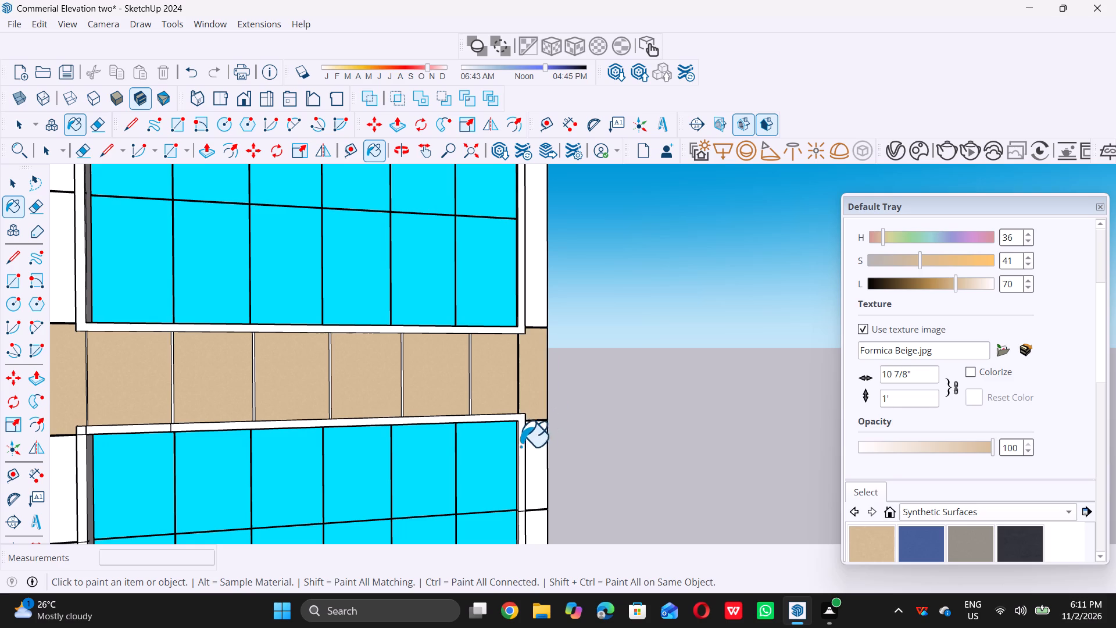
Paint the two panels along the lowest window's right side and the sign band's three rightmost panels Formica Beige.
left_click(533, 458)
scroll(471, 380, "down", 11)
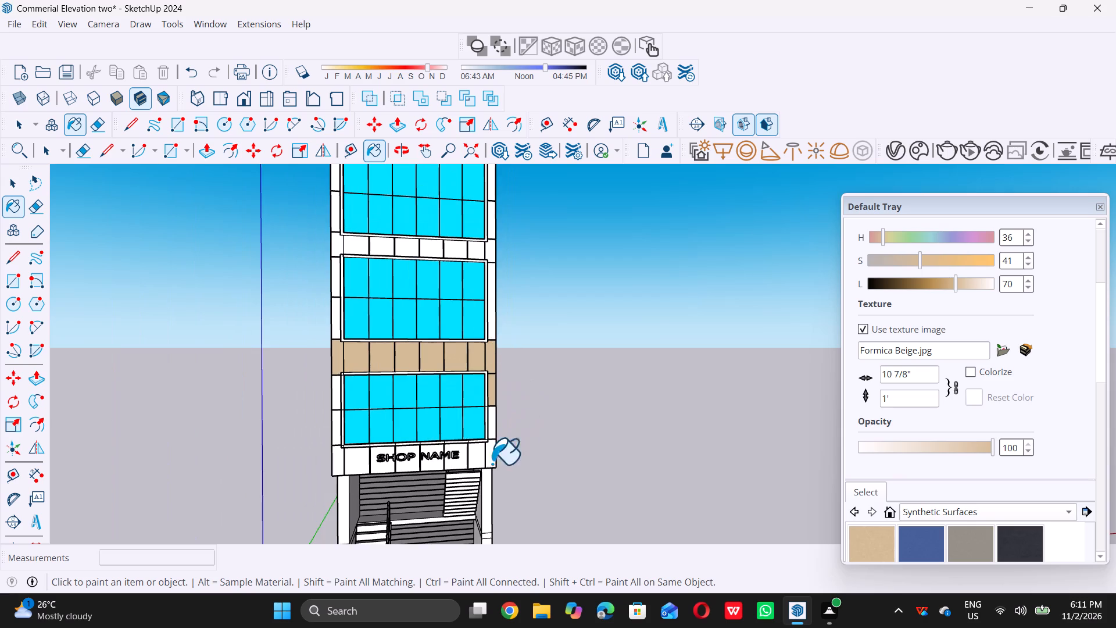
scroll(464, 482, "up", 9)
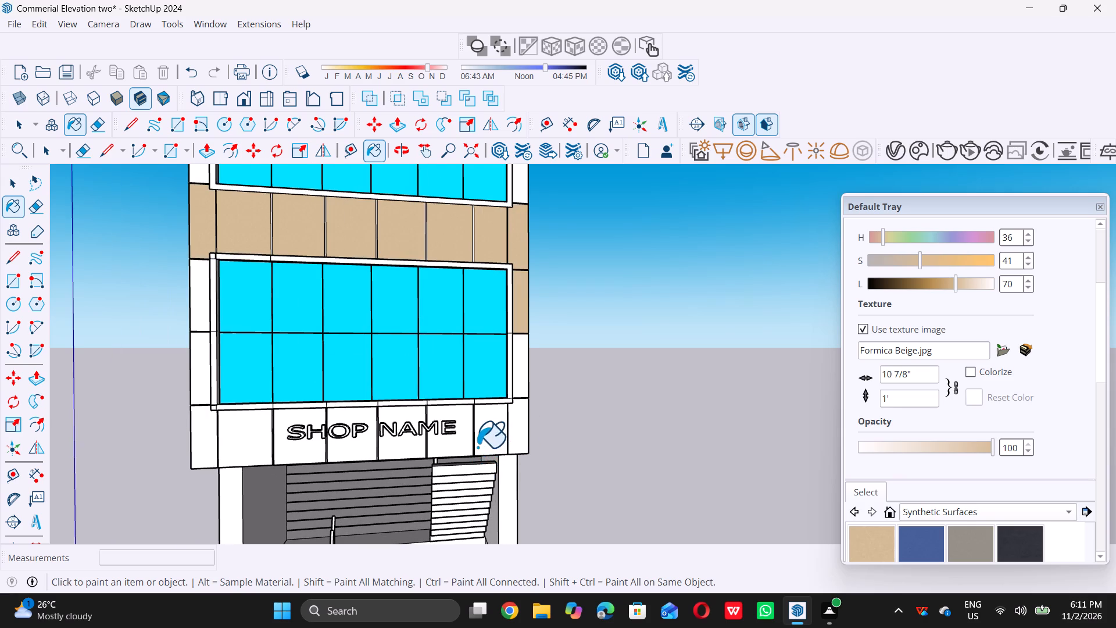
double_click(455, 440)
left_click(510, 427)
left_click(539, 416)
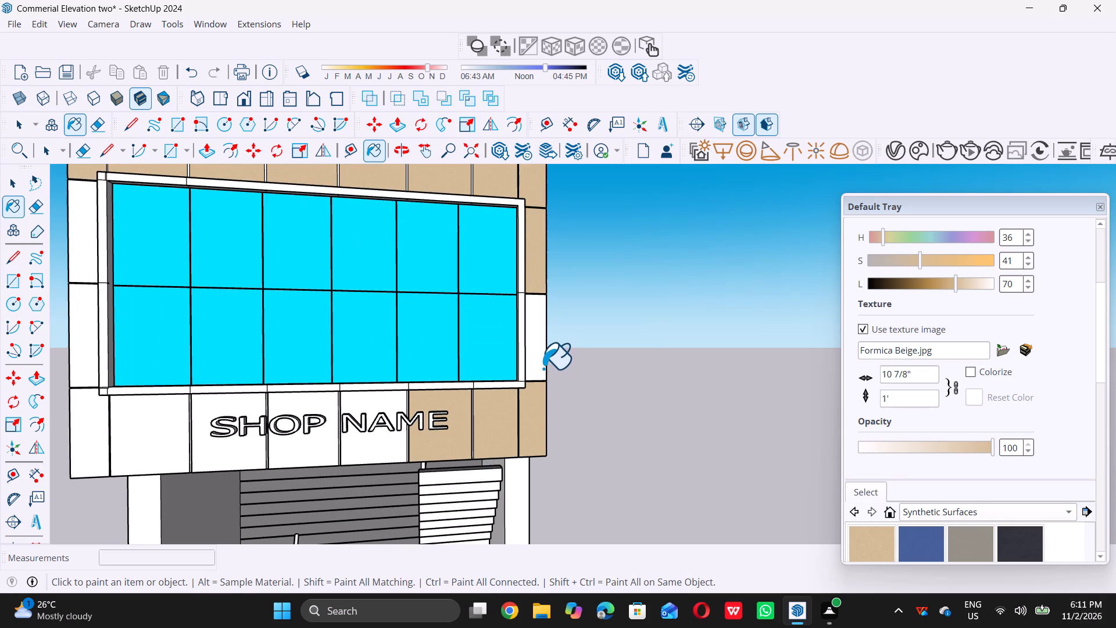
left_click(543, 367)
Paint the remaining five panels of the SHOP NAME sign band Formica Beige.
scroll(539, 382, "down", 6)
scroll(340, 425, "up", 3)
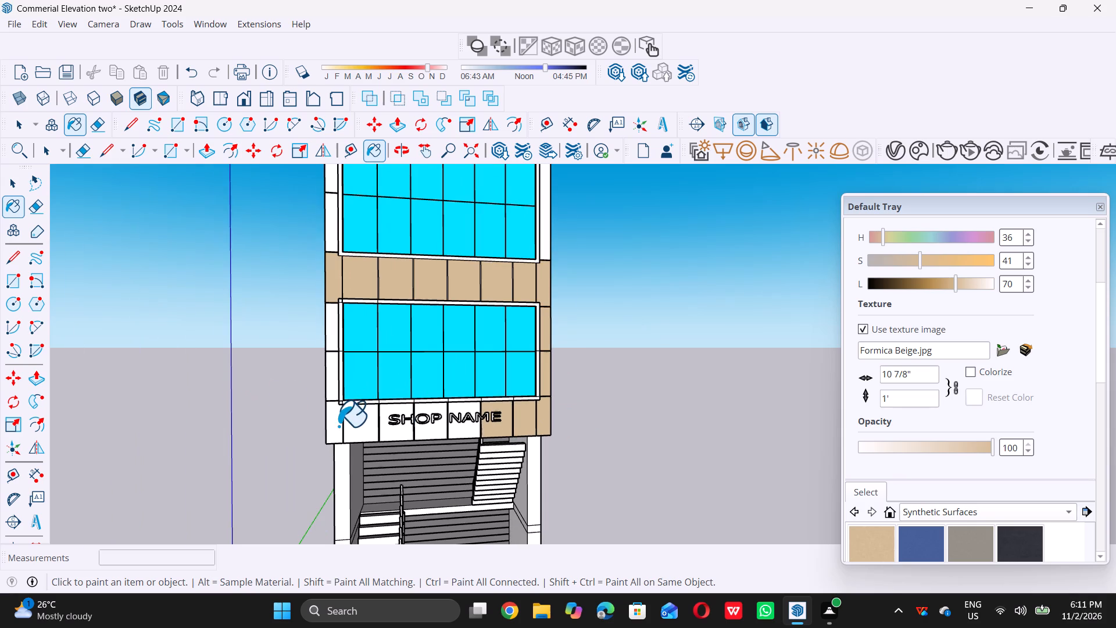
scroll(338, 426, "up", 6)
left_click(336, 430)
triple_click(377, 416)
left_click(467, 396)
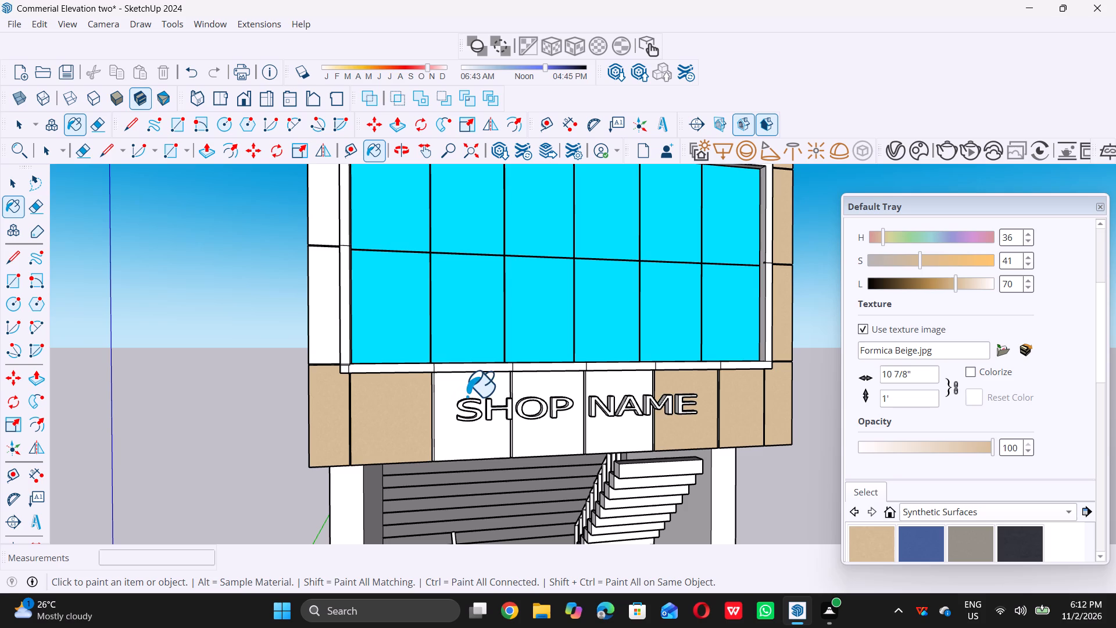
left_click(556, 390)
left_click(608, 384)
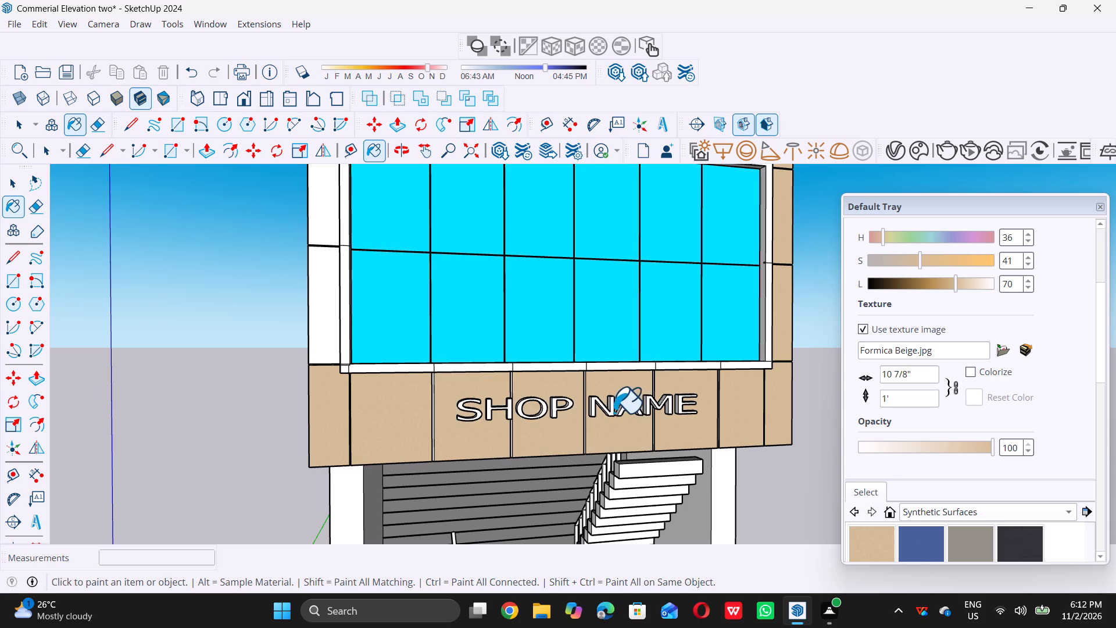
Paint the two facade panels along the lowest window's left side Formica Beige.
scroll(617, 418, "down", 9)
scroll(520, 361, "up", 9)
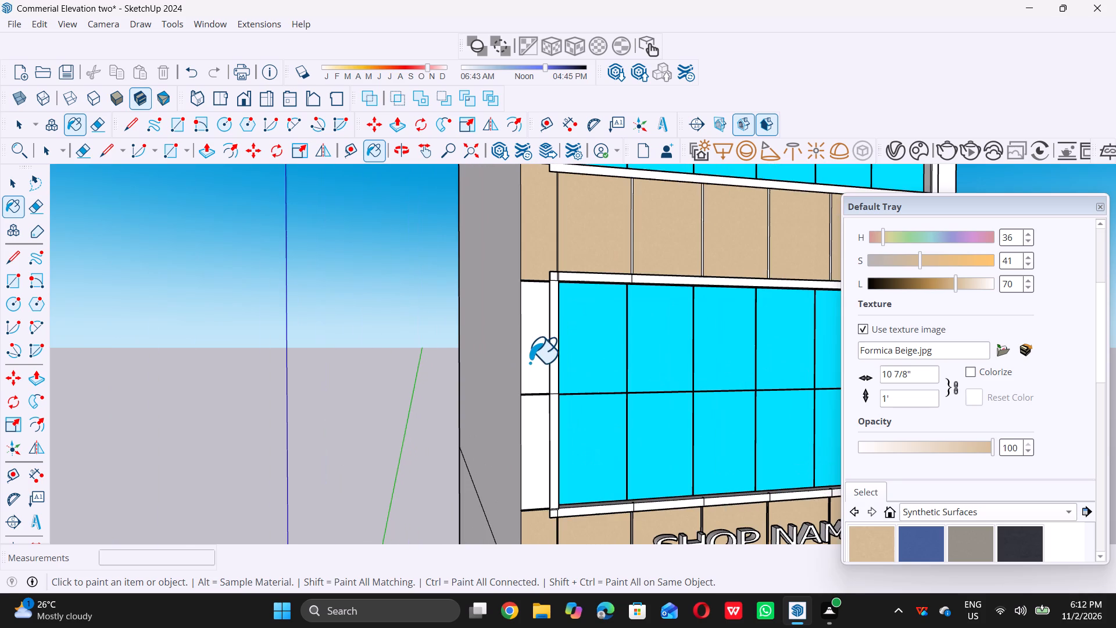
left_click(544, 354)
left_click(527, 421)
scroll(504, 456, "down", 5)
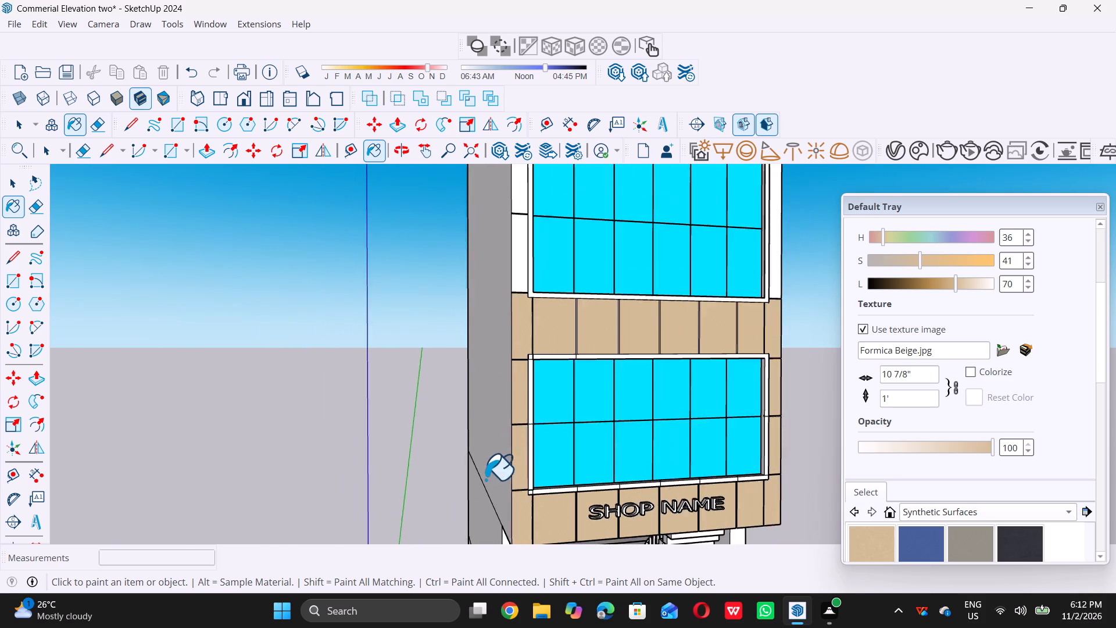
Paint all panels in the band between the middle and top windows Formica Beige.
scroll(485, 479, "down", 6)
scroll(506, 296, "up", 9)
left_click(506, 319)
left_click(541, 308)
left_click(606, 299)
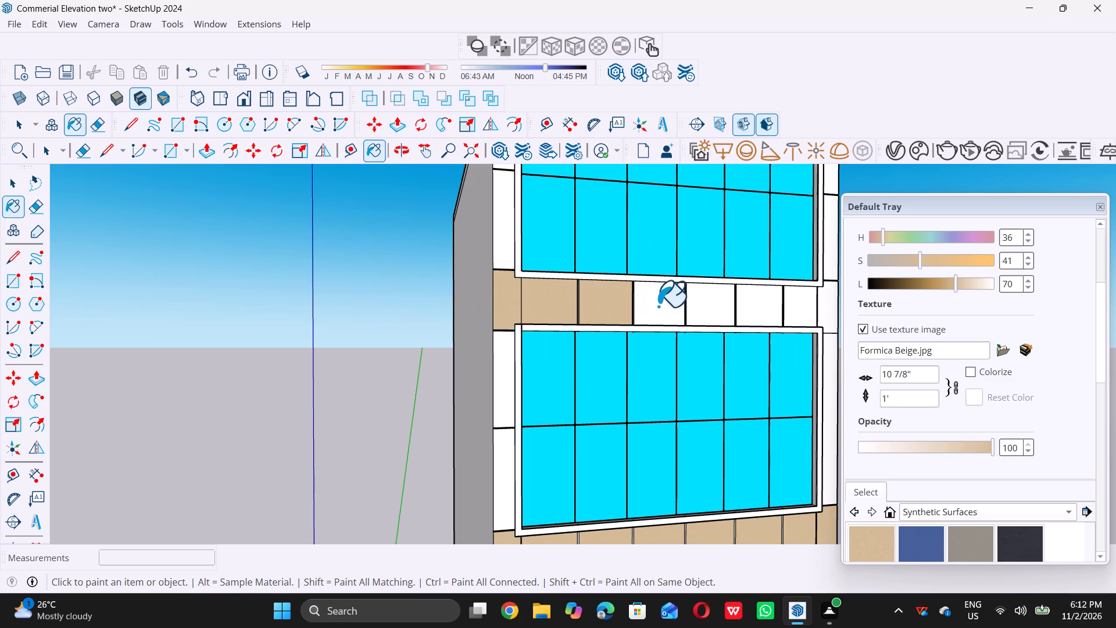
left_click(658, 306)
left_click(706, 305)
left_click(754, 311)
scroll(427, 329, "down", 4)
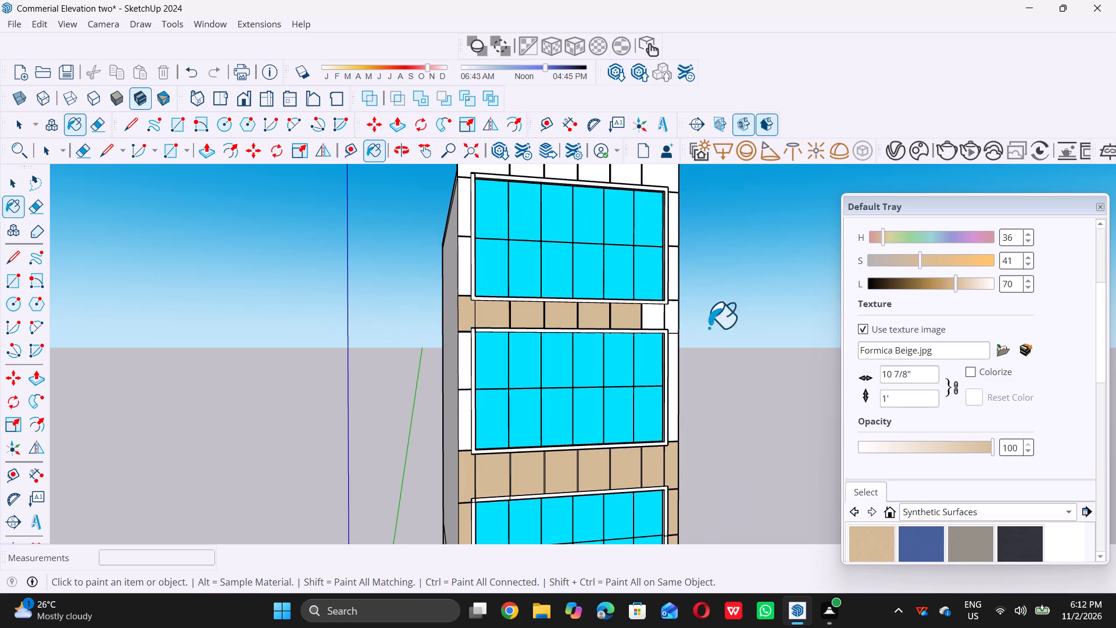
scroll(677, 320, "up", 5)
left_click(648, 315)
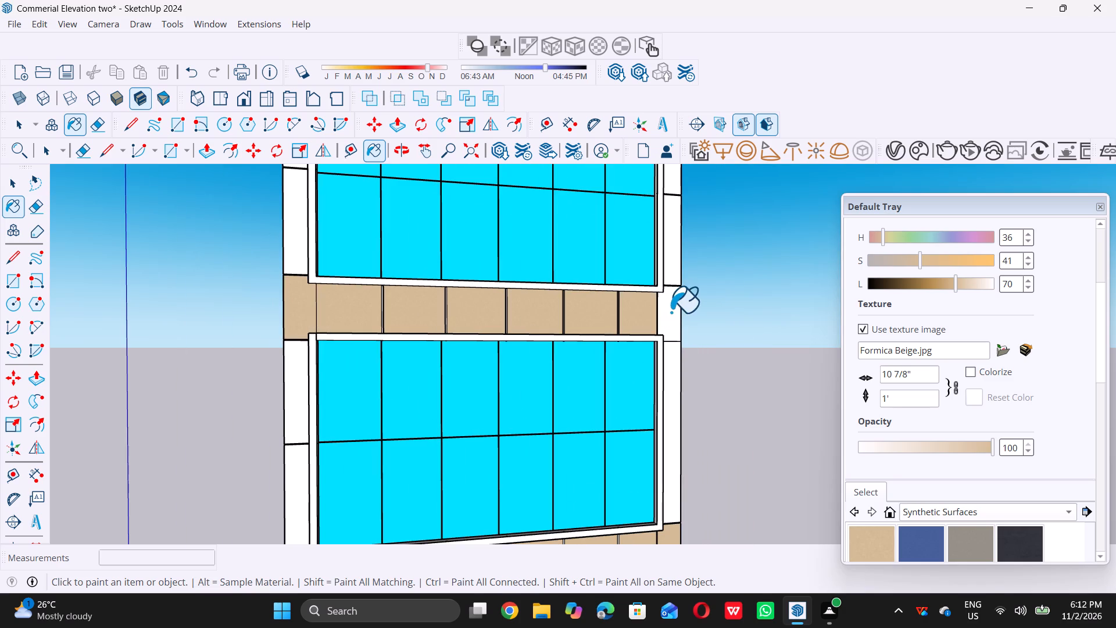
left_click(671, 312)
Paint the facade panels along both sides of the middle window Formica Beige.
left_click(672, 370)
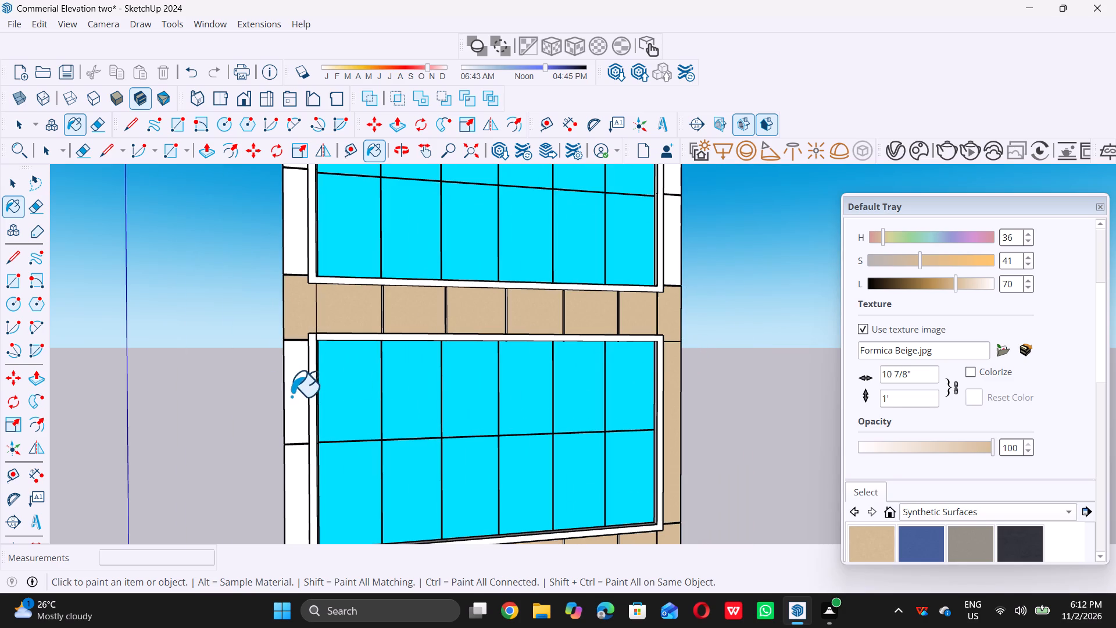
left_click(292, 396)
left_click(297, 463)
Paint the six panels of the band above the top window Formica Beige.
scroll(304, 461, "down", 9)
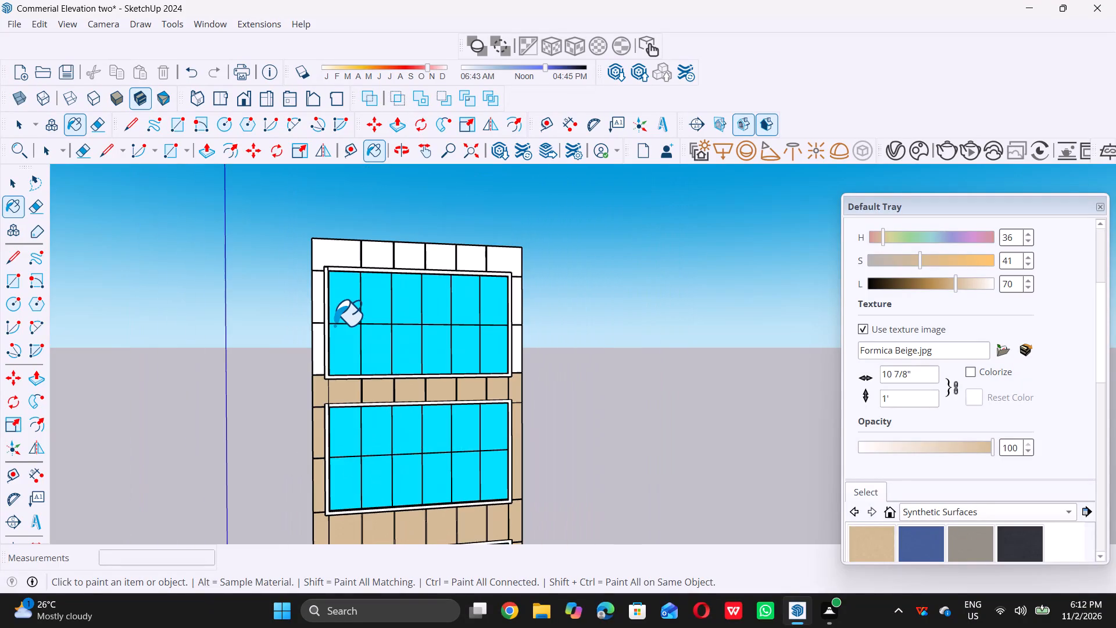
scroll(327, 284, "up", 5)
left_click(330, 242)
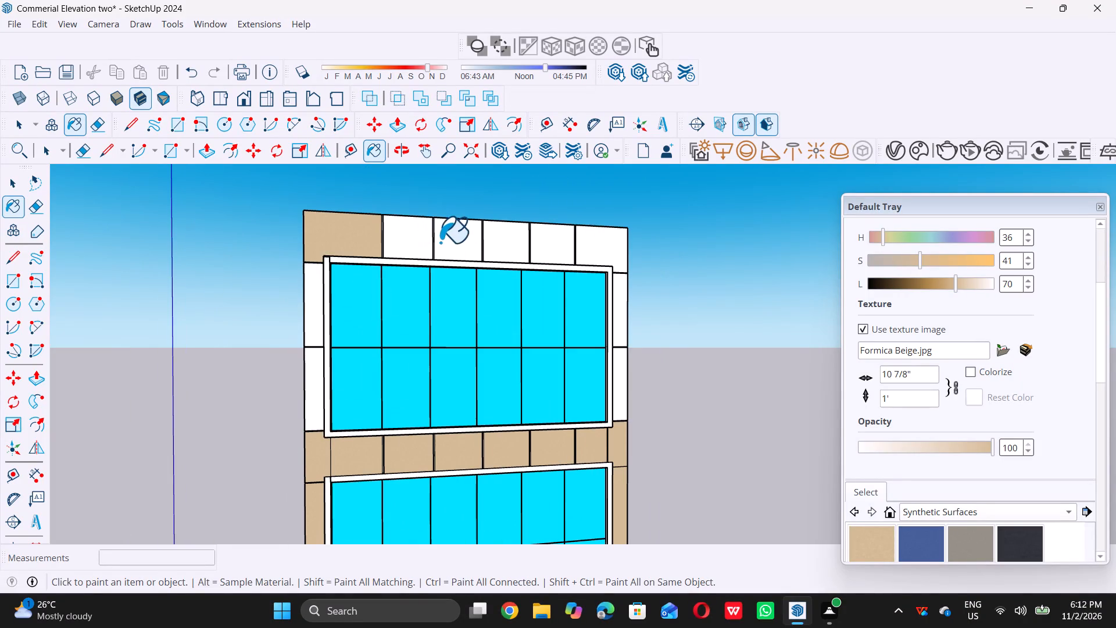
left_click(414, 233)
left_click(457, 242)
double_click(500, 241)
left_click(549, 243)
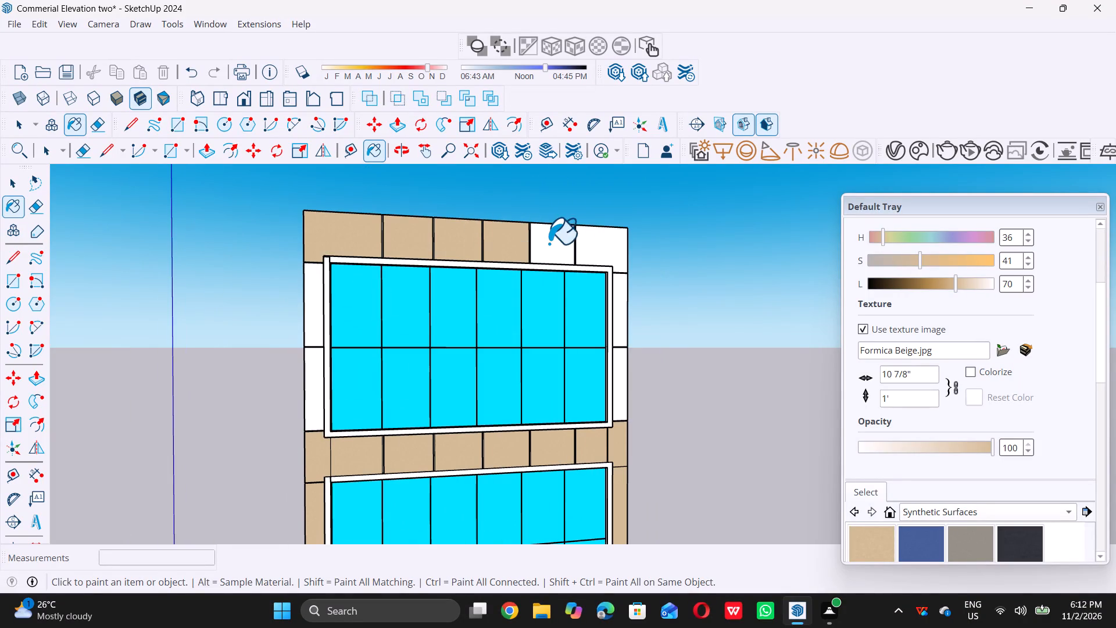
left_click(595, 245)
Paint the four facade panels along the left and right sides of the top window Formica Beige.
left_click(620, 296)
left_click(625, 383)
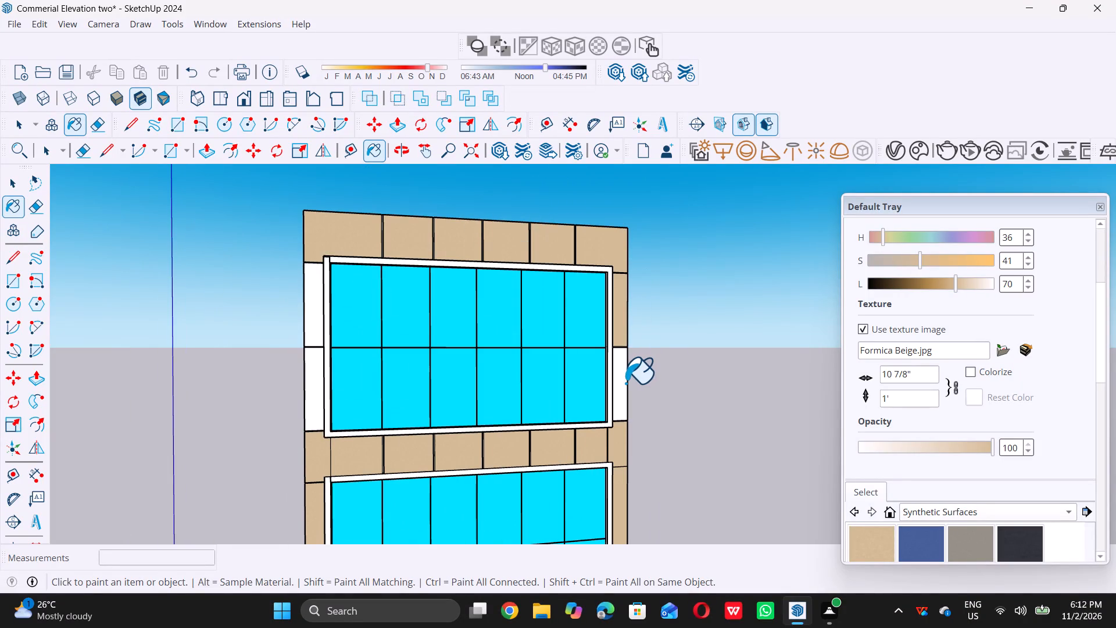
scroll(310, 333, "up", 4)
left_click(312, 331)
left_click(312, 367)
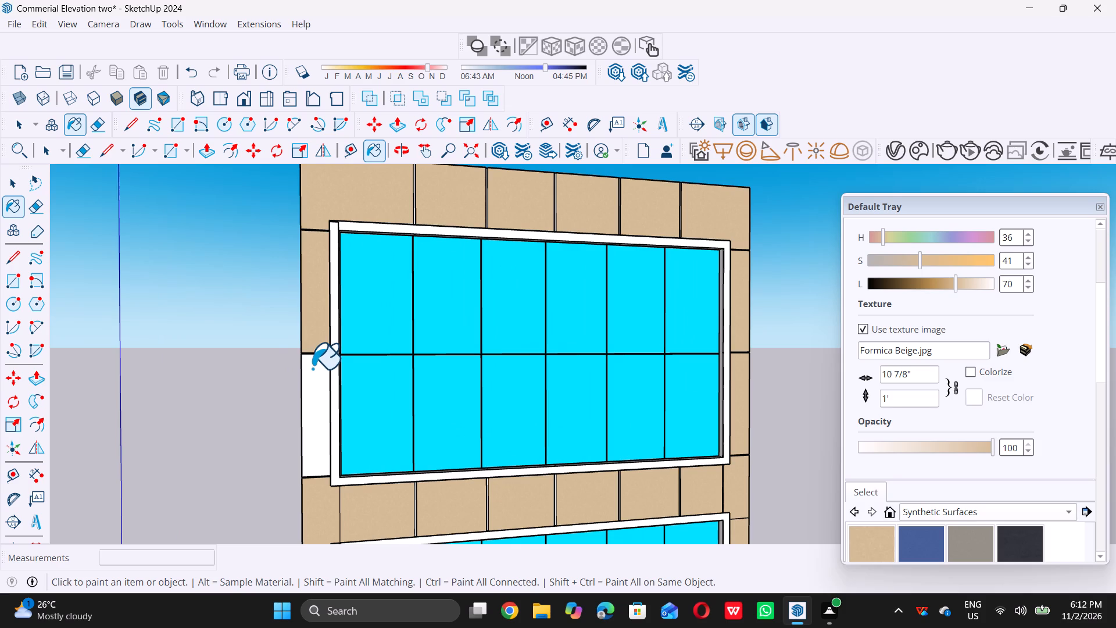
Paint the front faces of both columns flanking the open staircase Formica Beige, including the short segments at landing level.
scroll(309, 349, "down", 20)
scroll(309, 349, "down", 1)
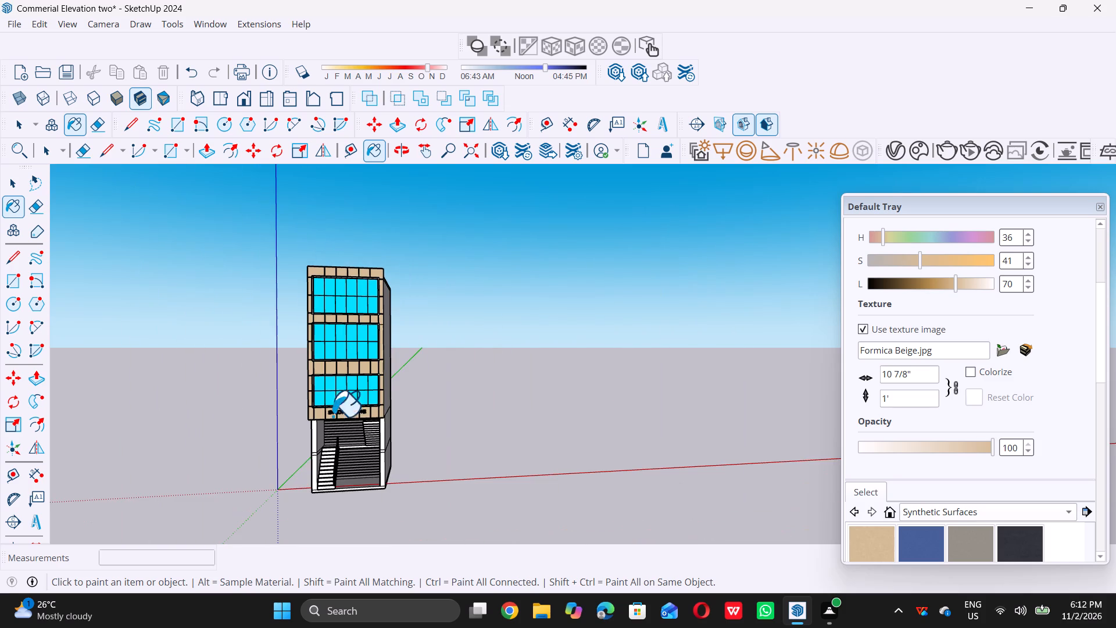
middle_click_drag(310, 475, 335, 454)
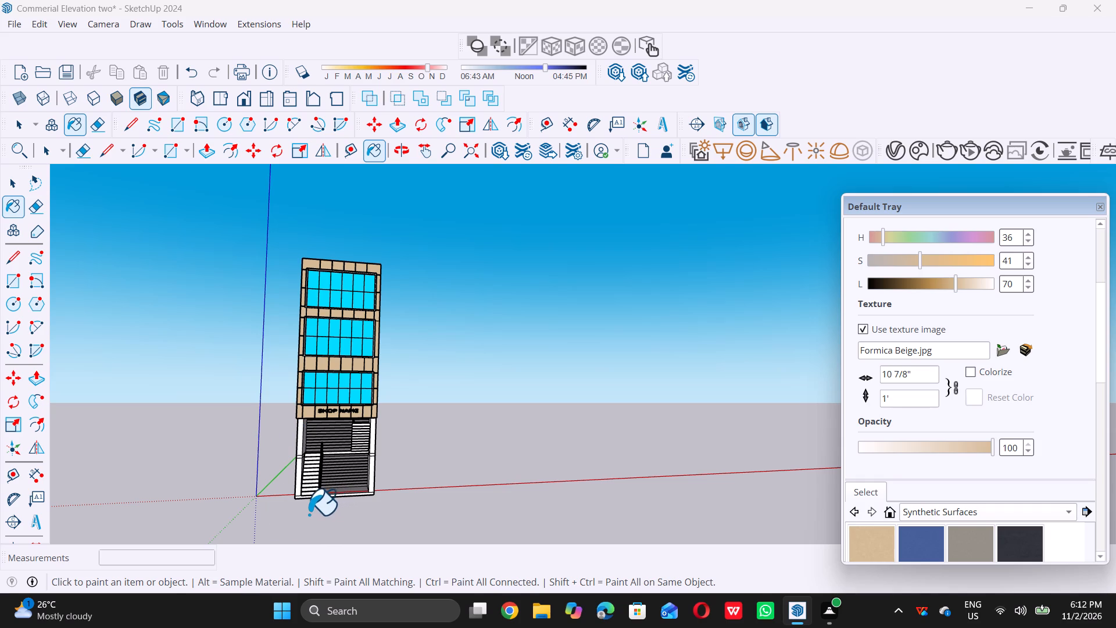
scroll(305, 509, "up", 10)
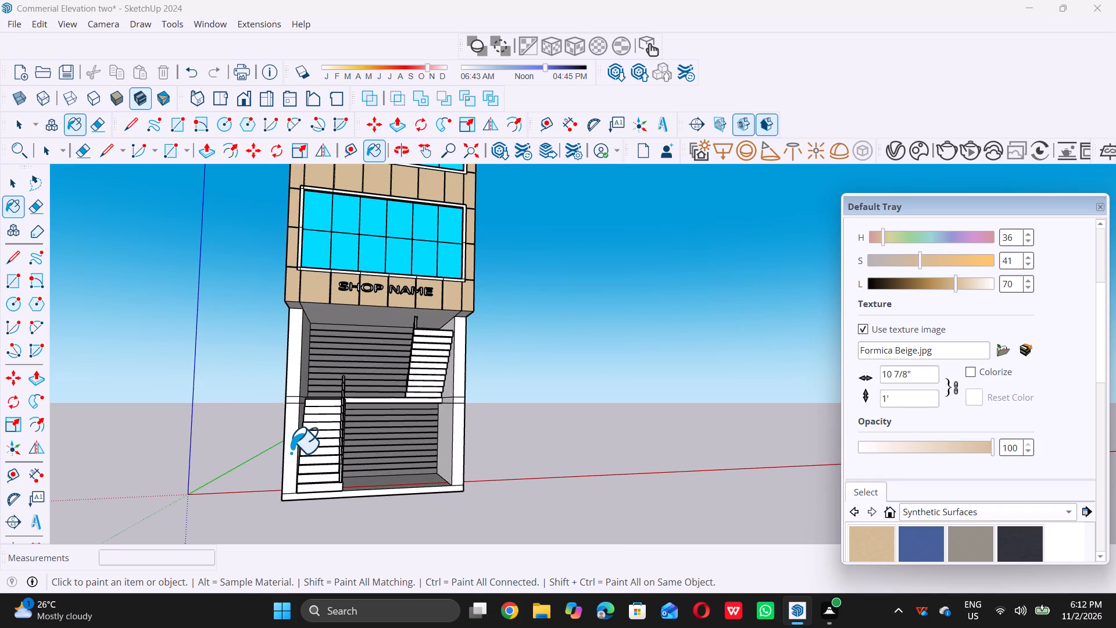
left_click(291, 452)
triple_click(292, 376)
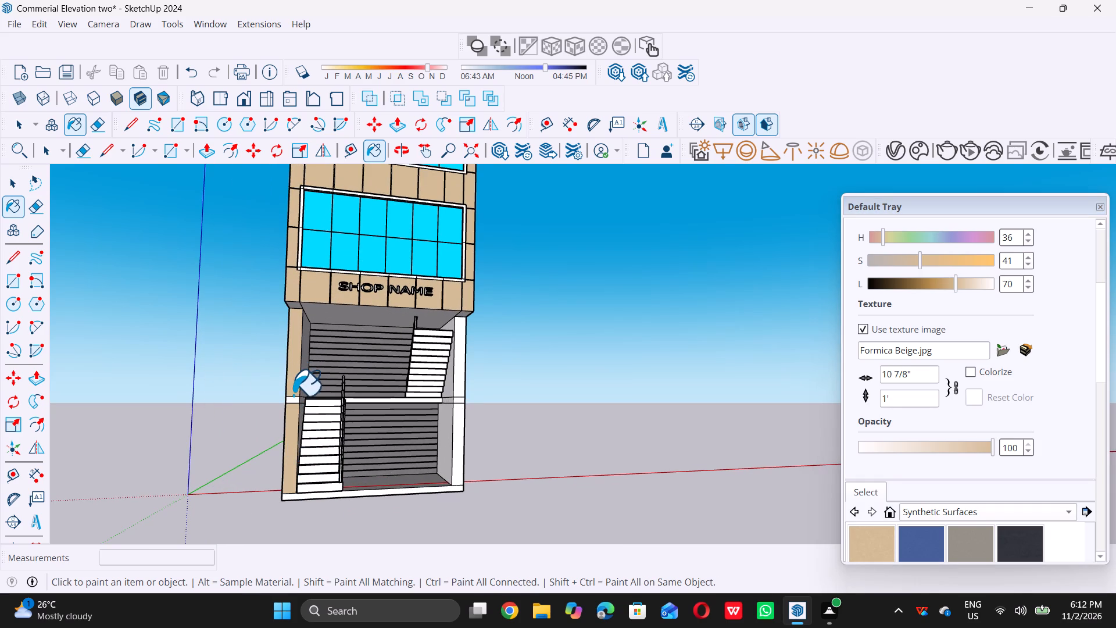
scroll(293, 397, "up", 8)
left_click(294, 395)
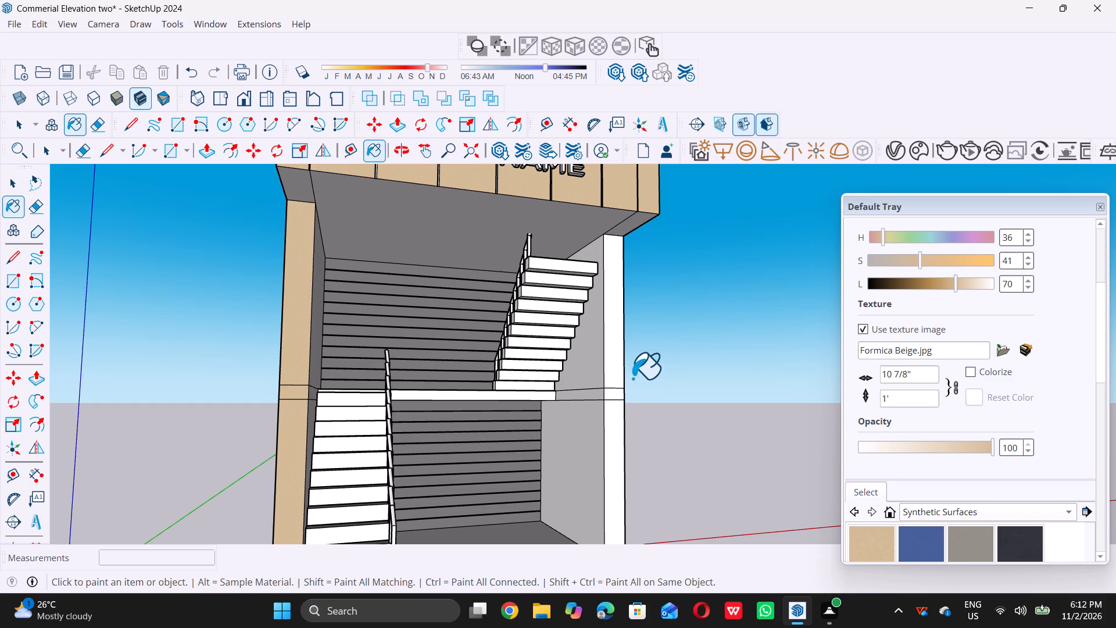
left_click(616, 372)
left_click(616, 440)
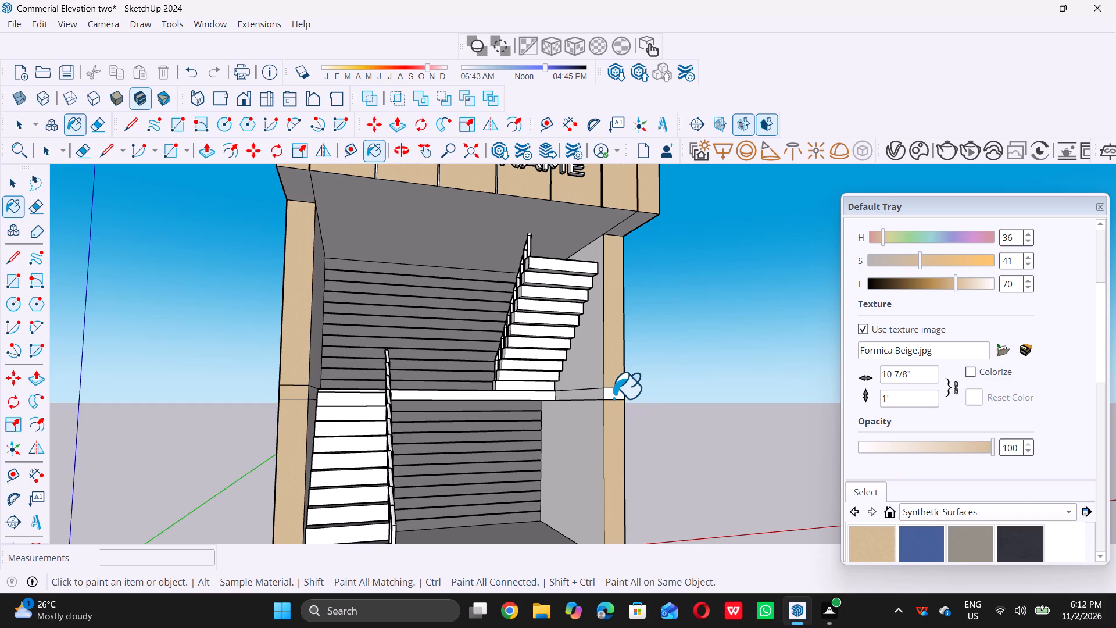
left_click(613, 397)
Examine the painted facade and staircase columns from several angles.
scroll(674, 445, "down", 8)
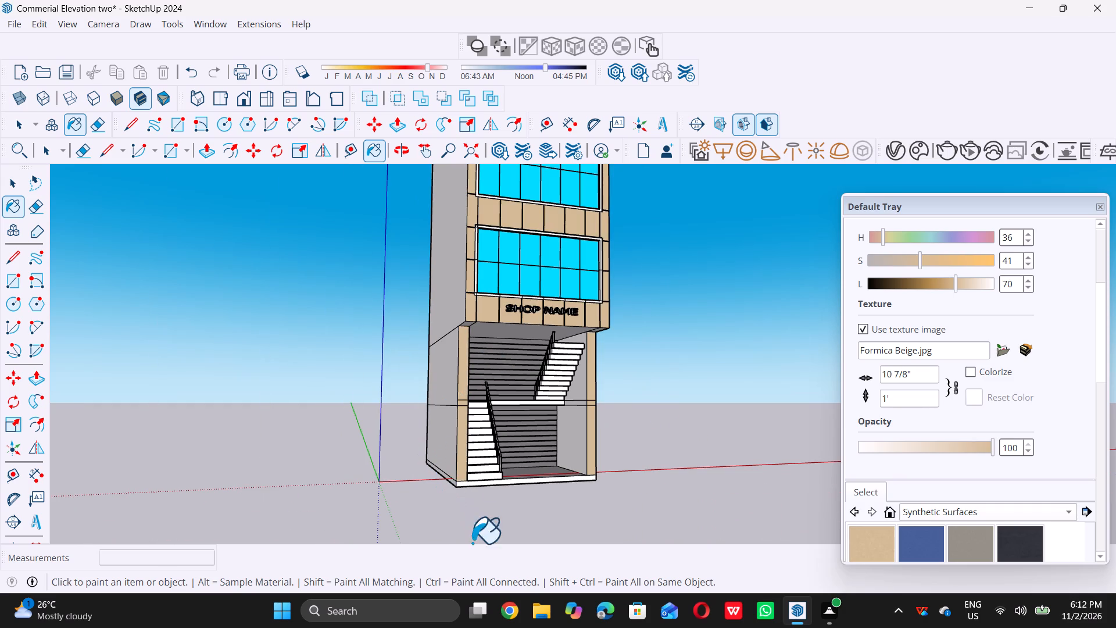
scroll(468, 538, "down", 4)
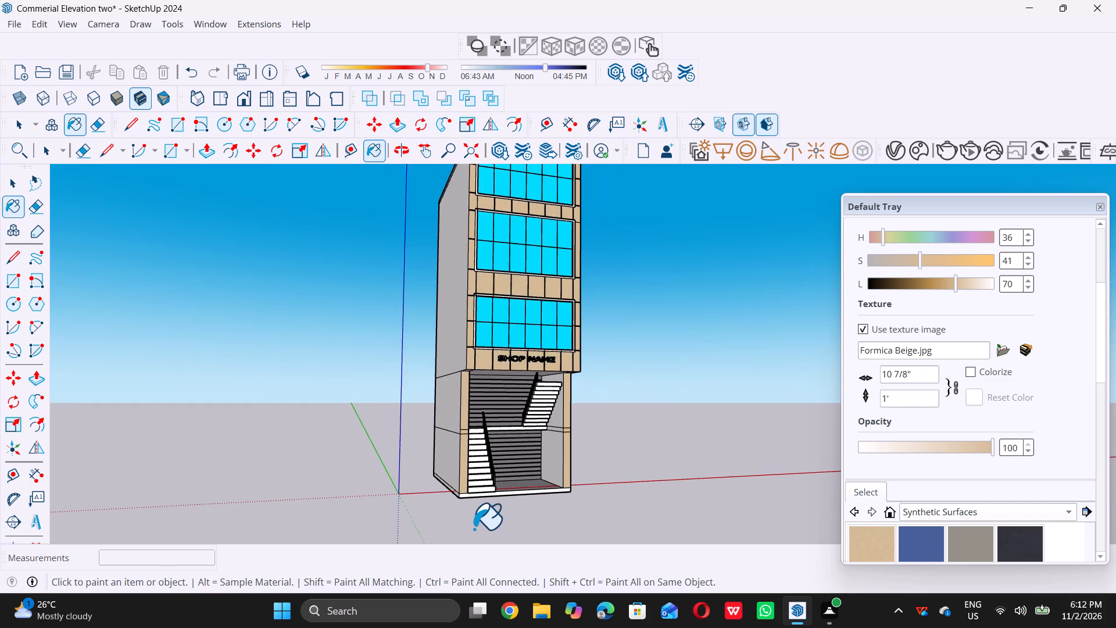
scroll(474, 529, "down", 5)
middle_click_drag(445, 542, 443, 574)
middle_click(443, 574)
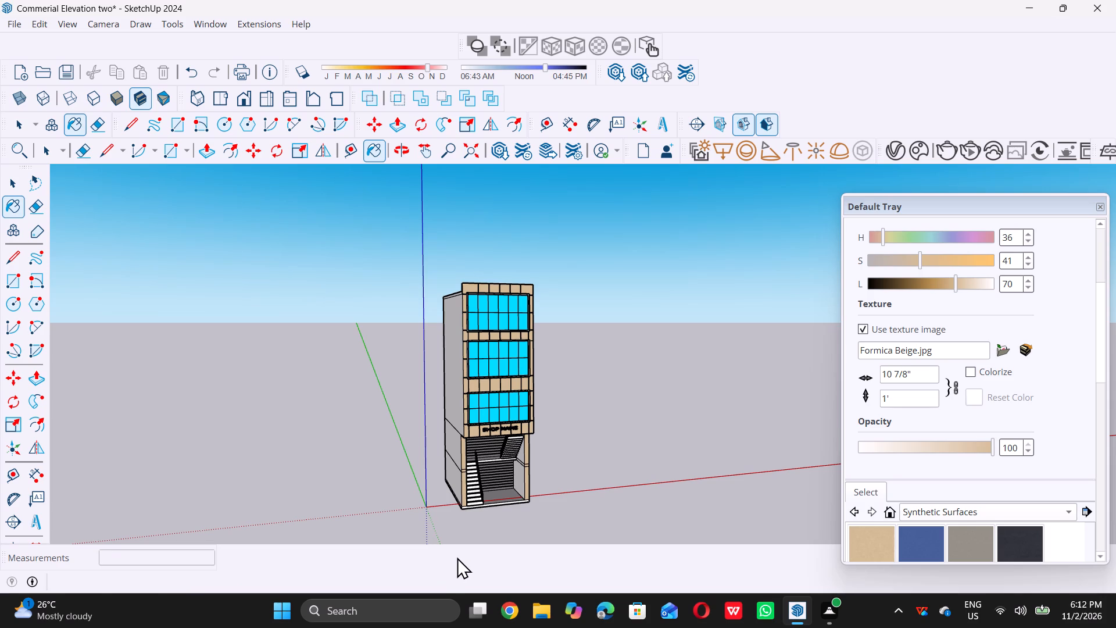
key("space")
scroll(460, 461, "up", 5)
scroll(457, 481, "down", 5)
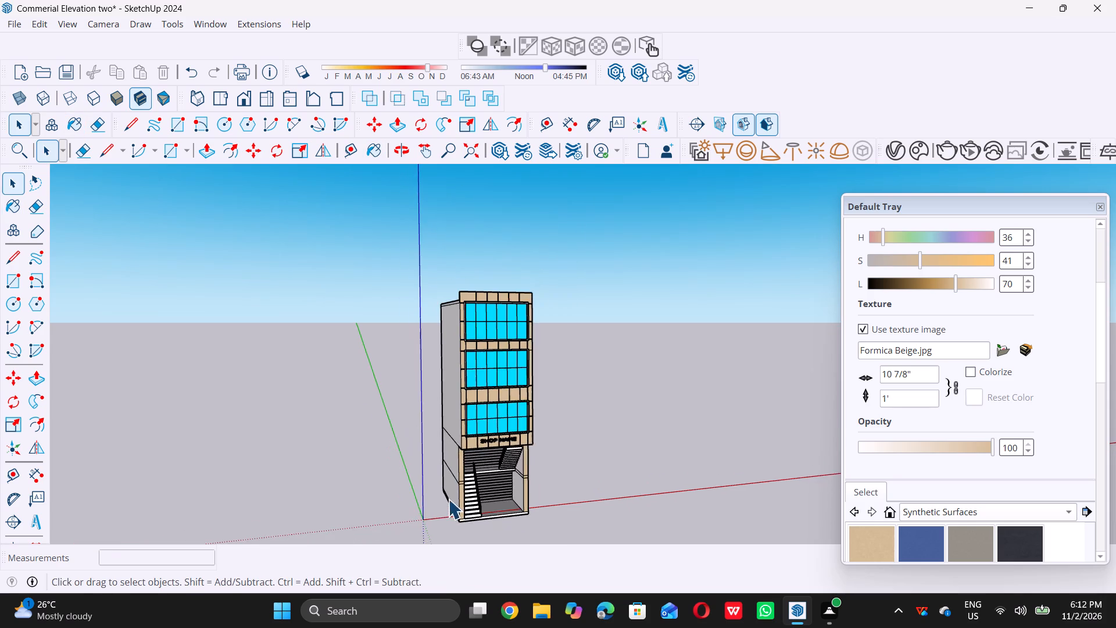
middle_click_drag(448, 499, 490, 505)
scroll(471, 443, "up", 5)
middle_click_drag(439, 496, 434, 476)
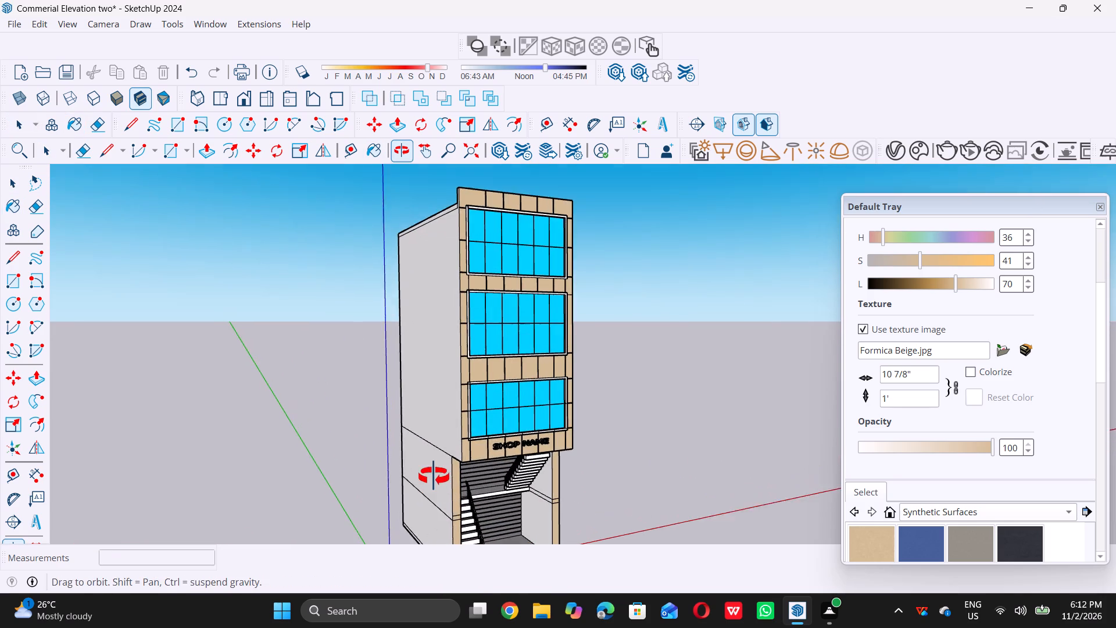
middle_click_drag(434, 476, 432, 473)
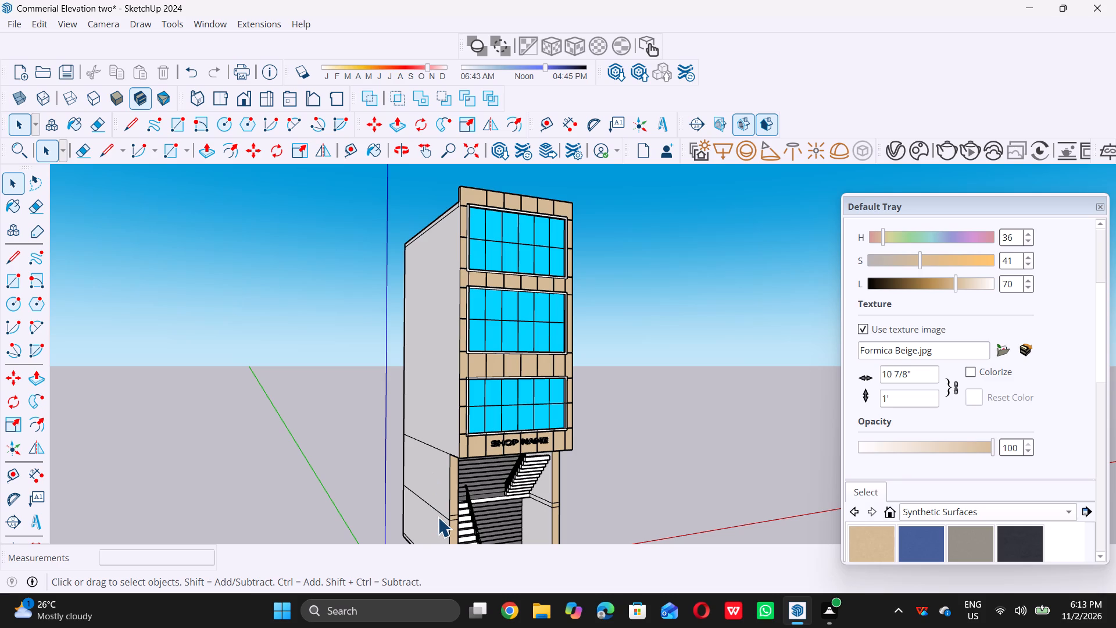
middle_click_drag(438, 513, 292, 458)
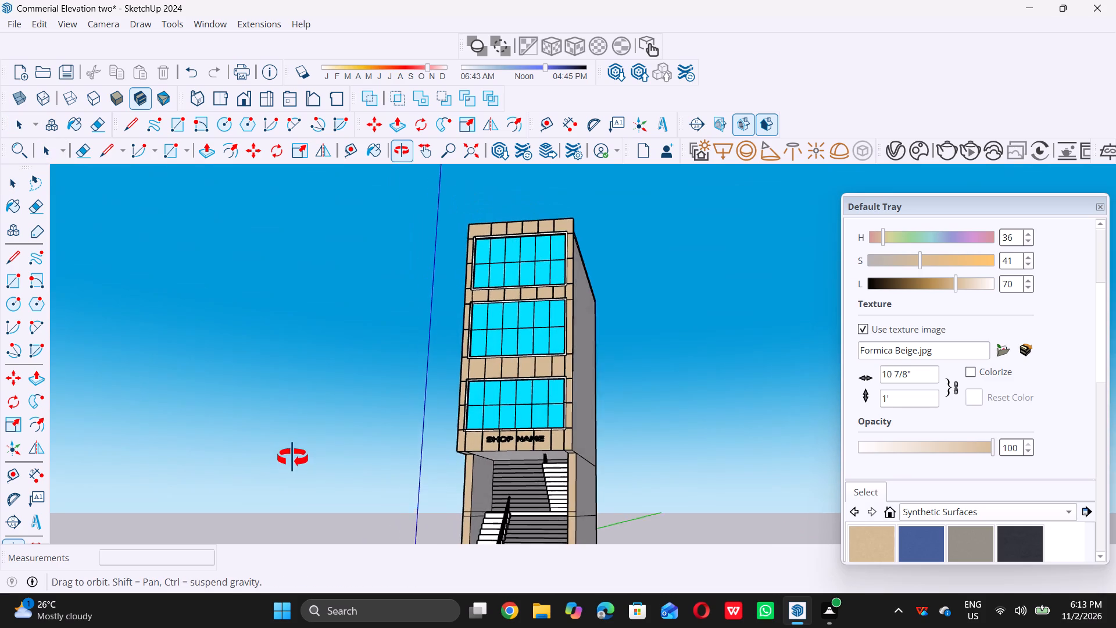
middle_click_drag(292, 458, 337, 465)
middle_click(337, 465)
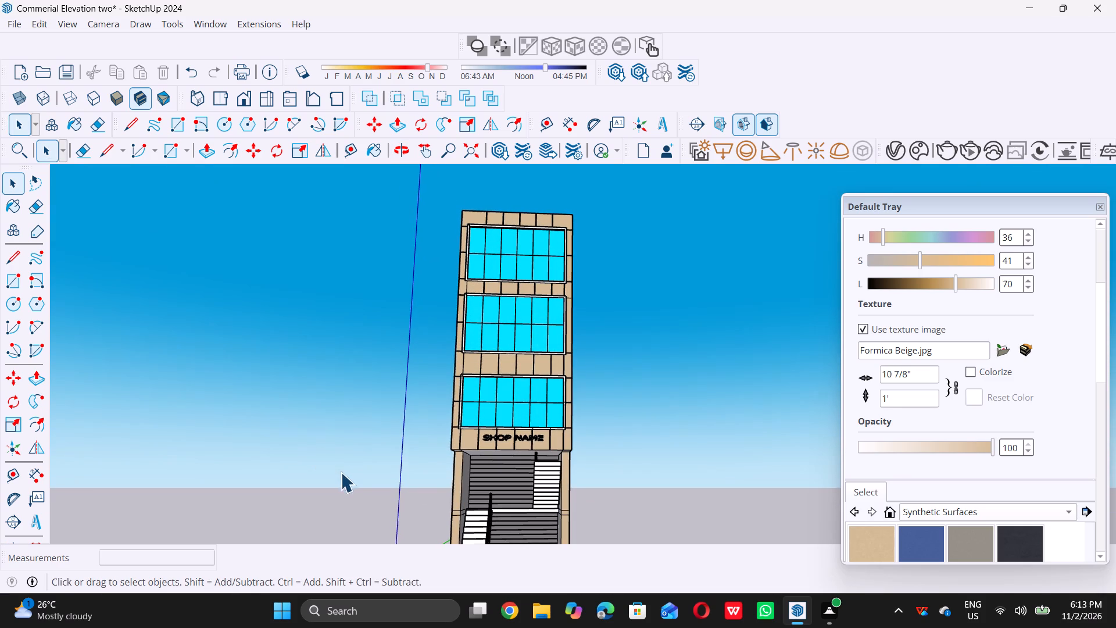
Erase the two horizontal lines crossing the front face of each staircase column at landing level.
scroll(396, 525, "up", 6)
scroll(454, 519, "up", 6)
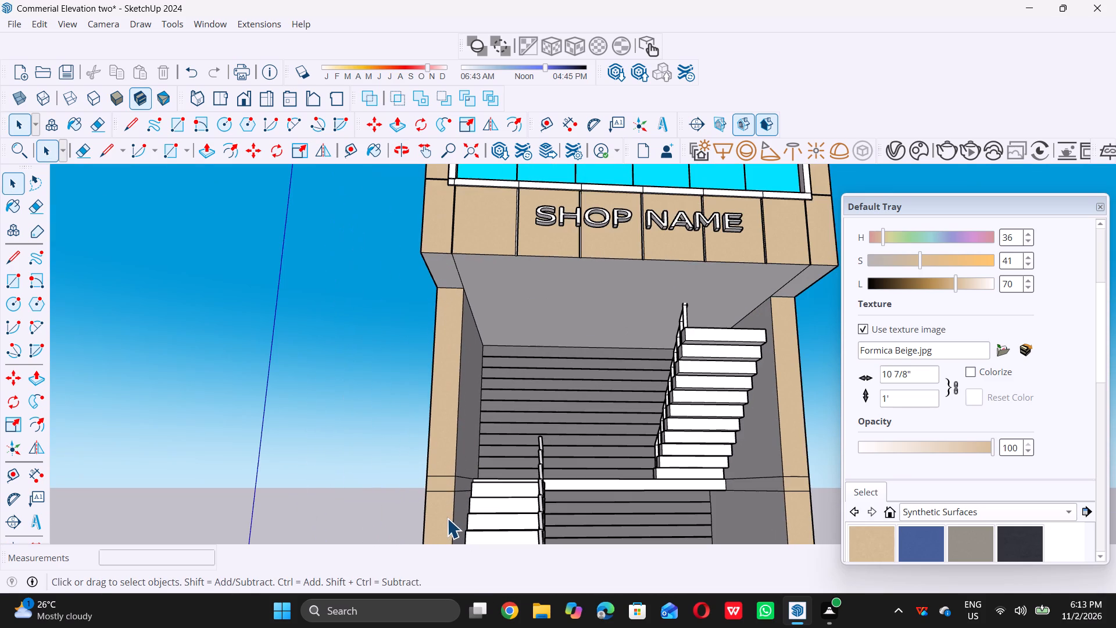
key("e")
scroll(435, 474, "up", 4)
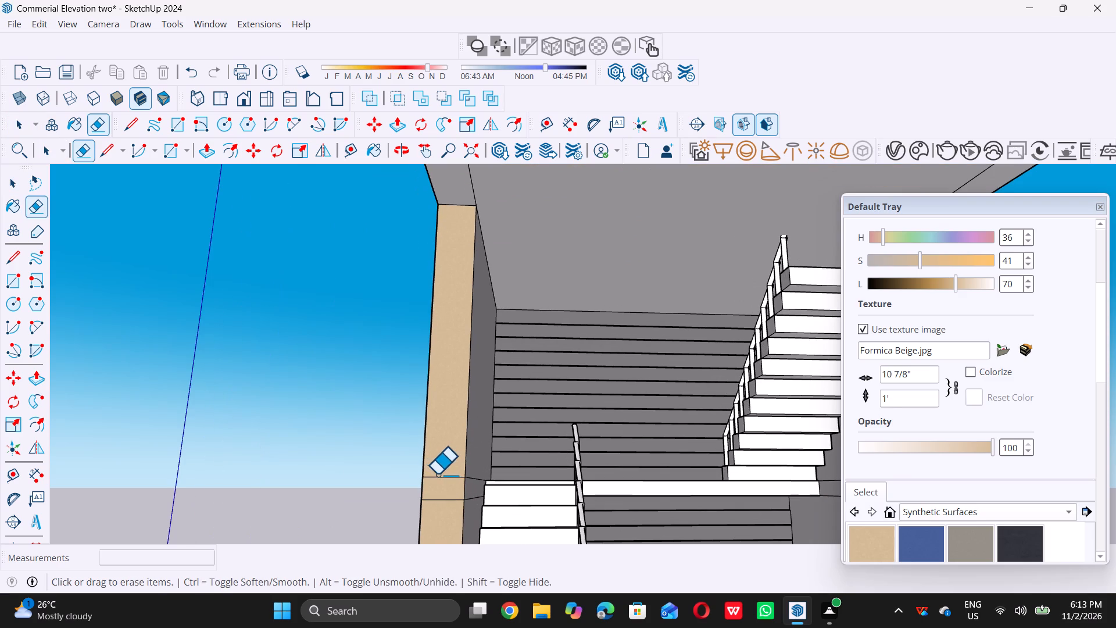
left_click(440, 476)
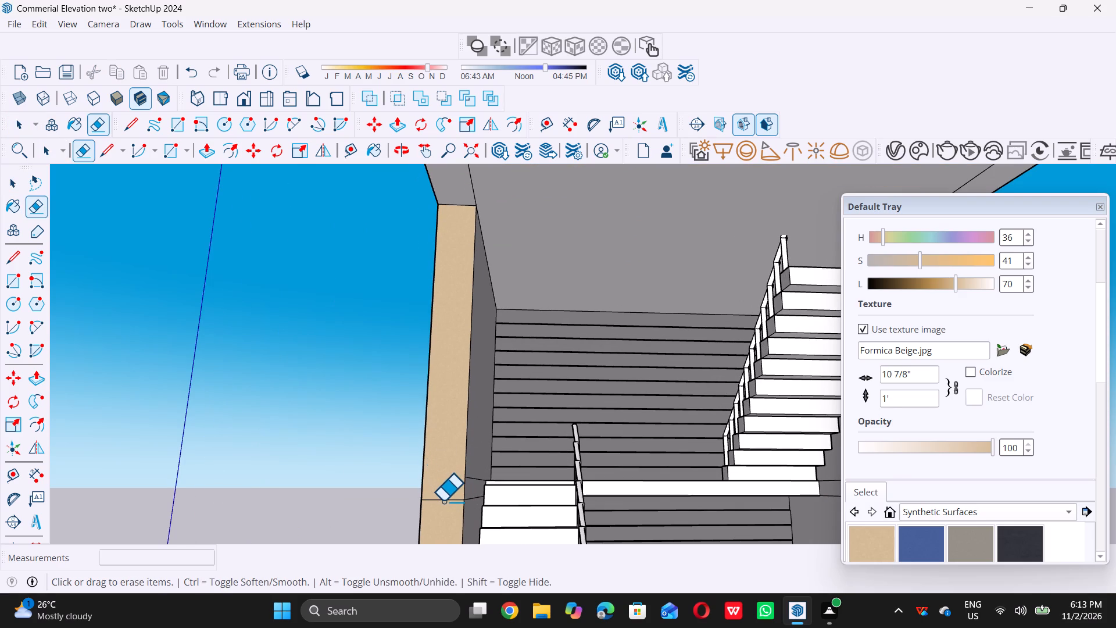
left_click(443, 501)
scroll(391, 486, "down", 8)
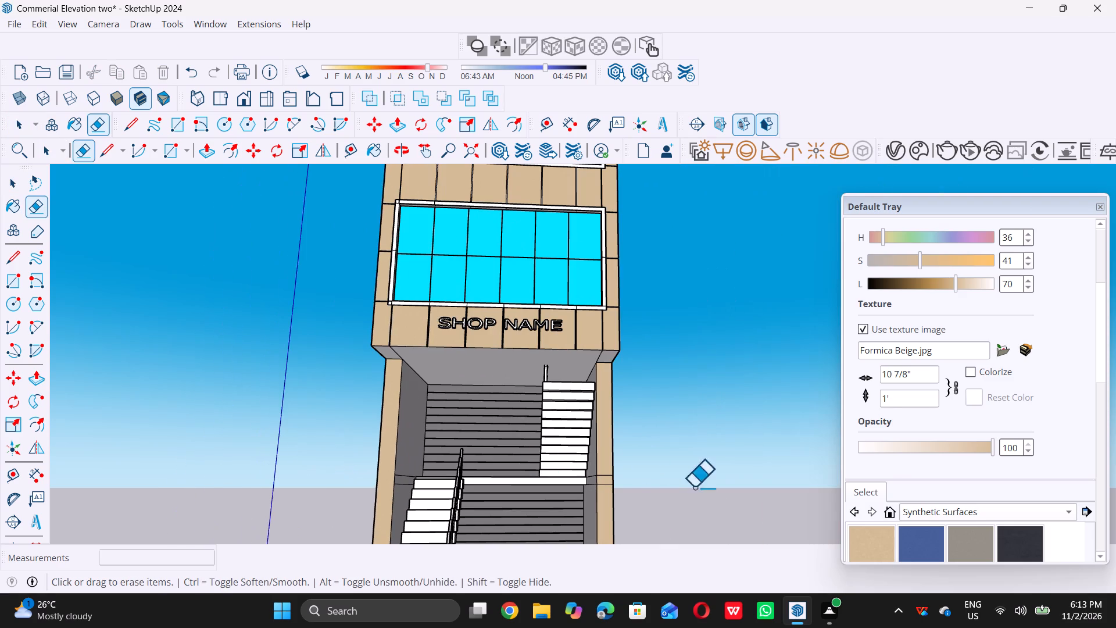
scroll(581, 455, "up", 4)
scroll(625, 488, "up", 3)
left_click(611, 481)
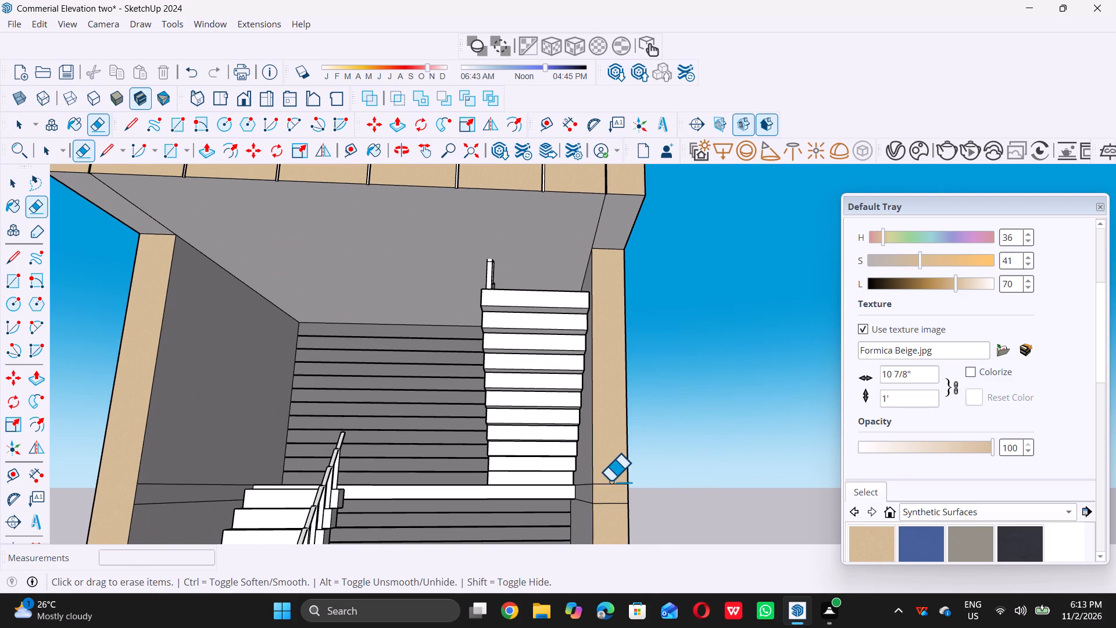
left_click(611, 483)
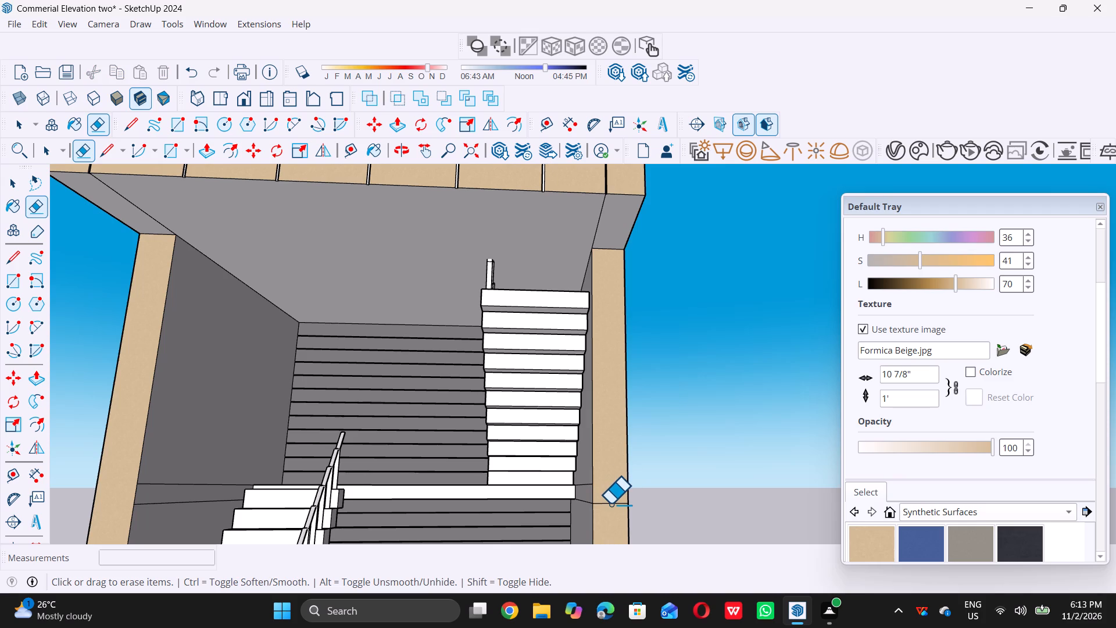
left_click(610, 504)
key("space")
Place a horizontal guide on the left staircase column's front face, 2'5" below its top edge.
scroll(611, 504, "down", 9)
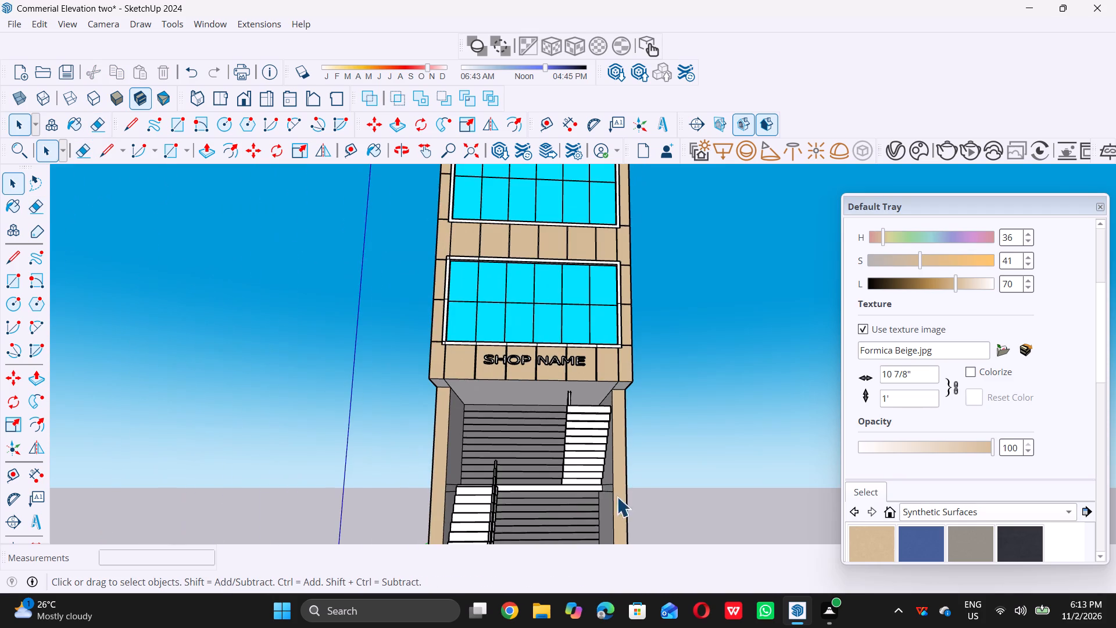
middle_click_drag(420, 414, 442, 420)
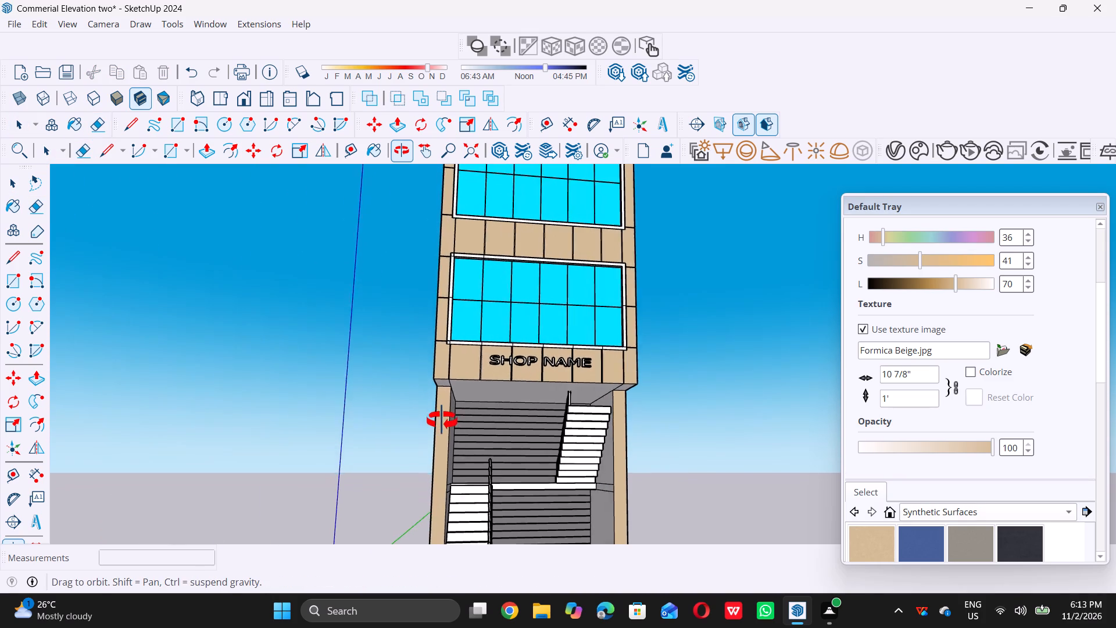
middle_click_drag(442, 420, 443, 420)
scroll(448, 424, "up", 6)
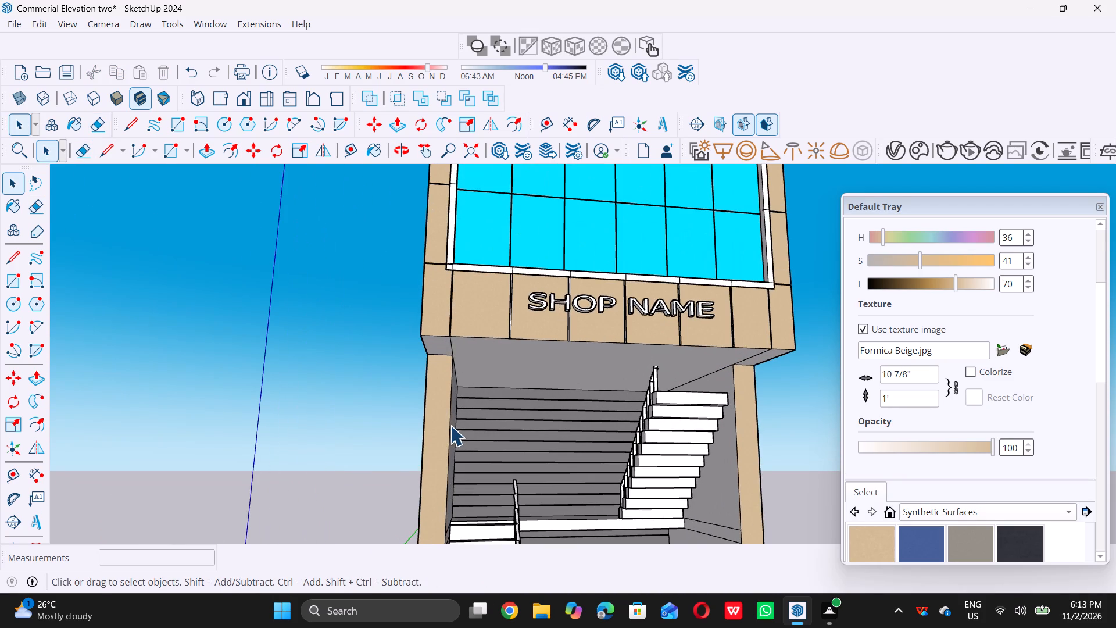
key("t")
scroll(419, 382, "up", 8)
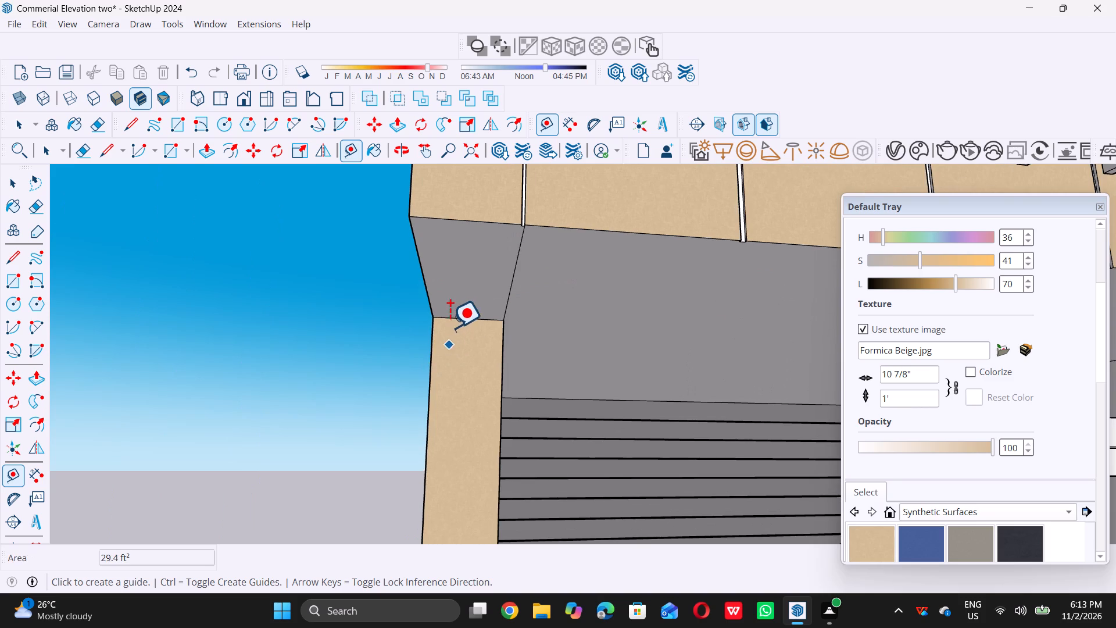
left_click(462, 316)
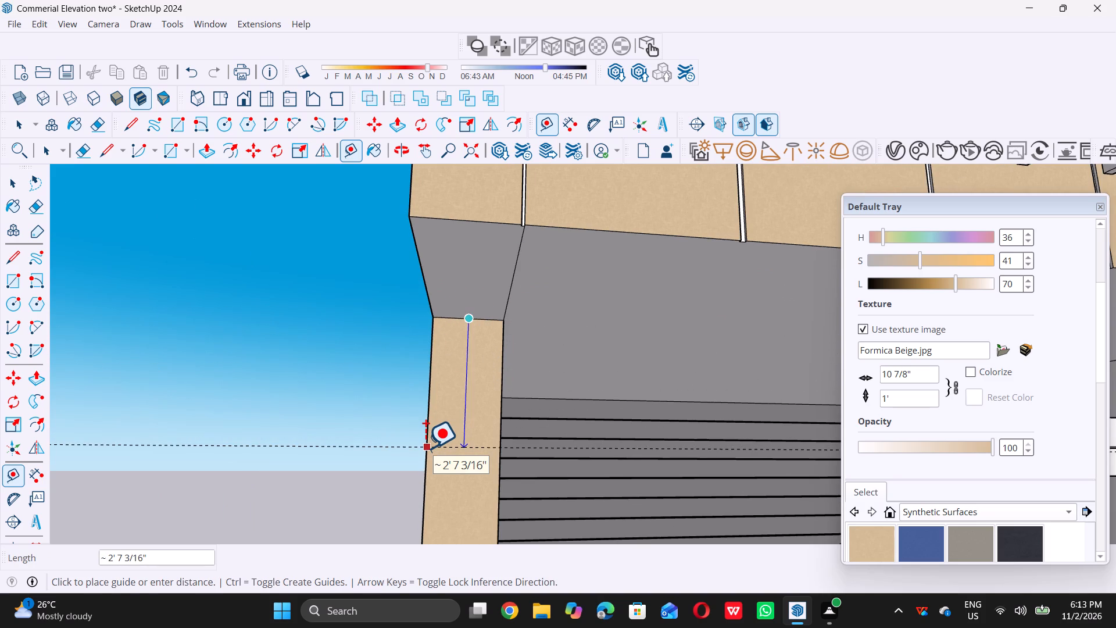
key("2")
key("apostrophe")
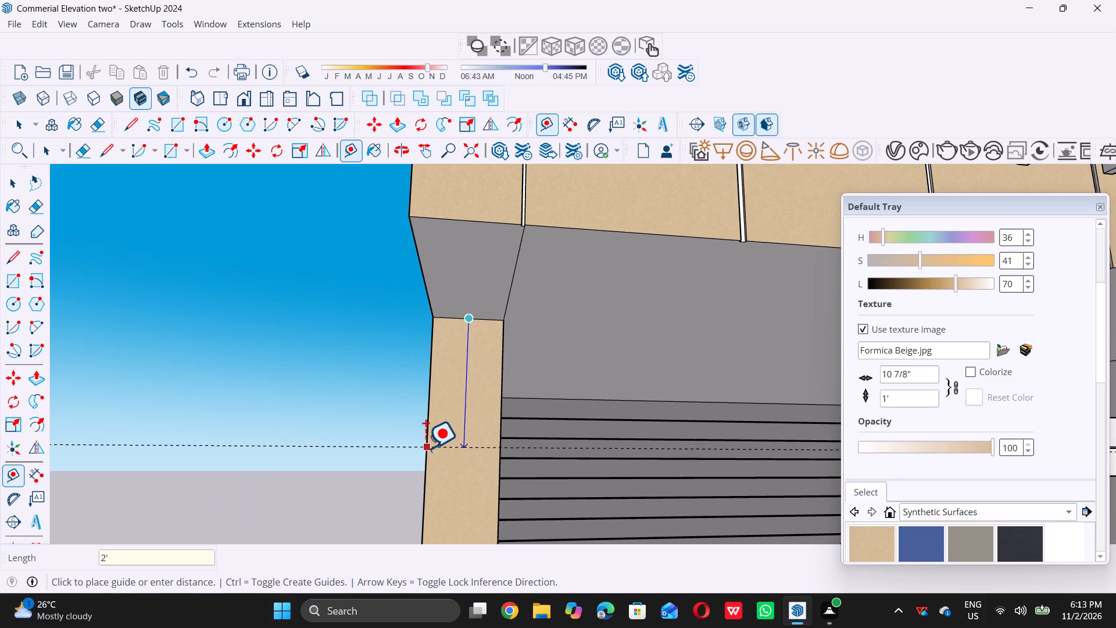
key("5")
key("shift+quotedbl")
key("Return")
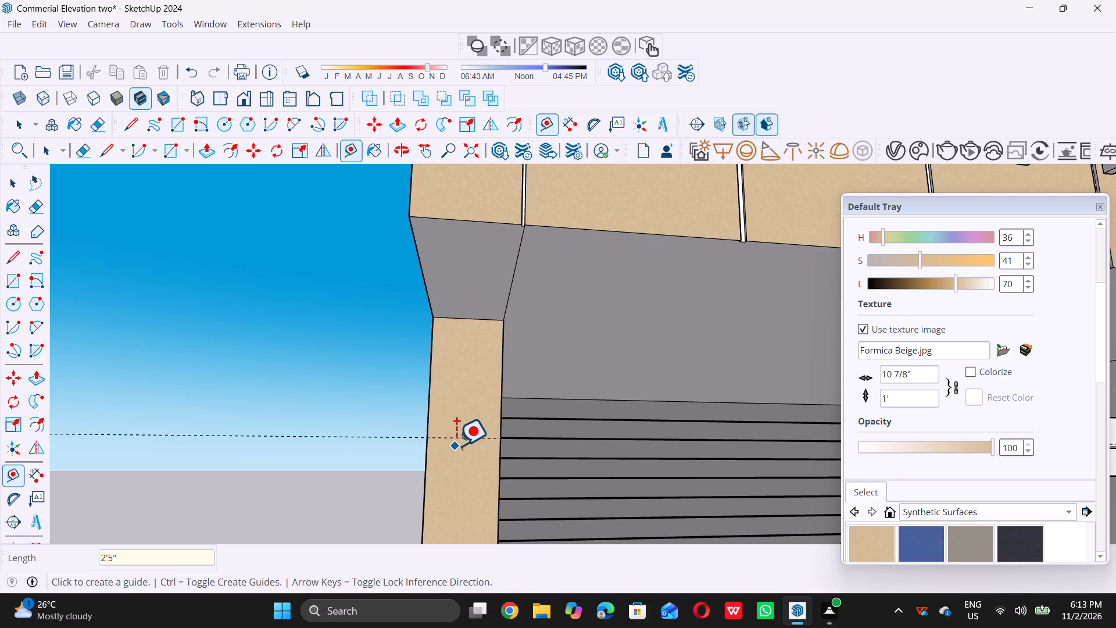
Add a parallel guide 0.5" below the first guide on the left column to mark the groove width.
left_click(457, 442)
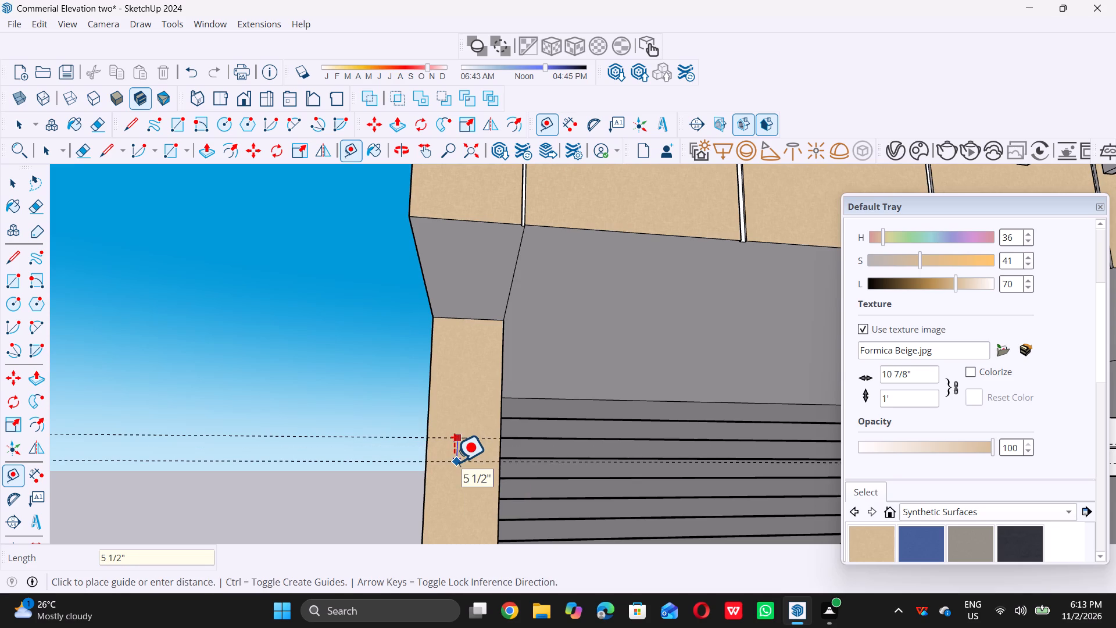
type("0.")
key("5")
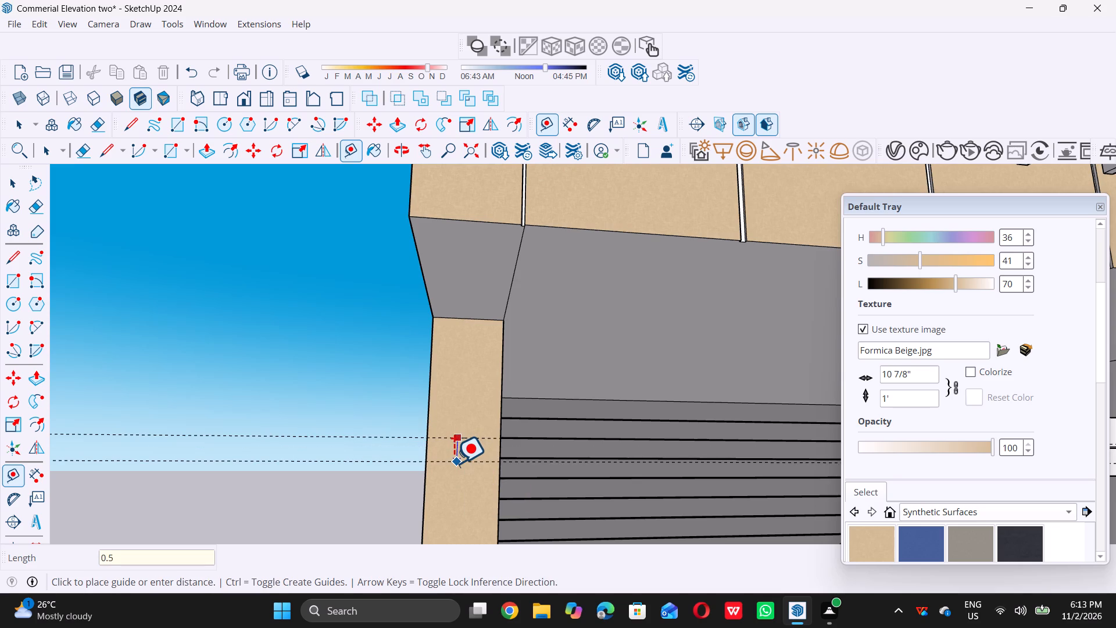
key("shift+quotedbl")
key("Return")
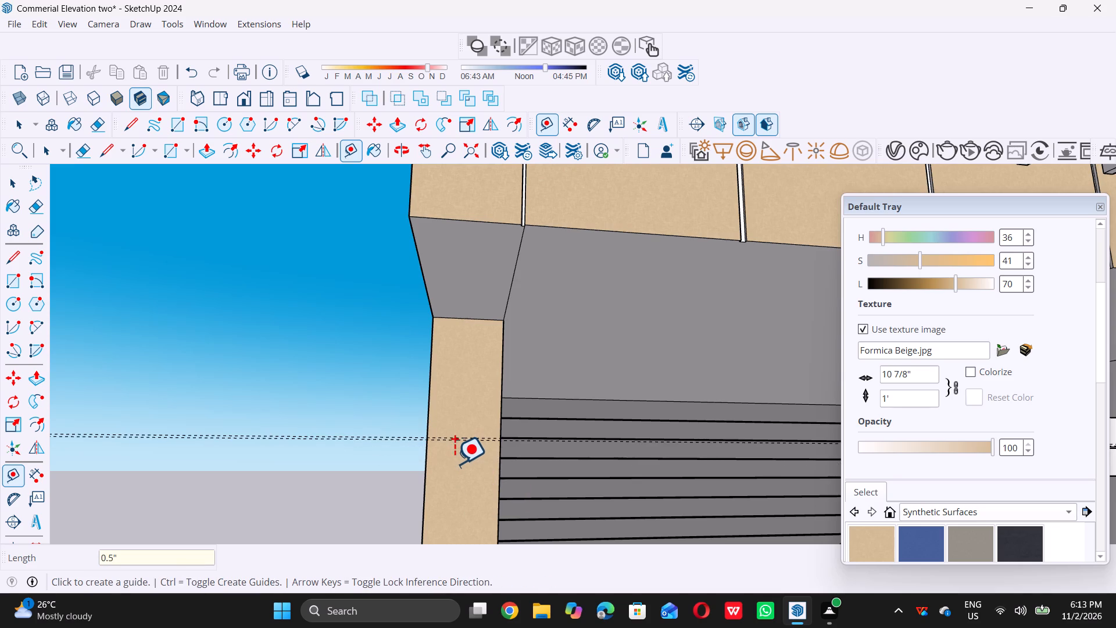
Place a guide 2'5" below the lower line of the first guide pair on the left column.
scroll(463, 434, "down", 16)
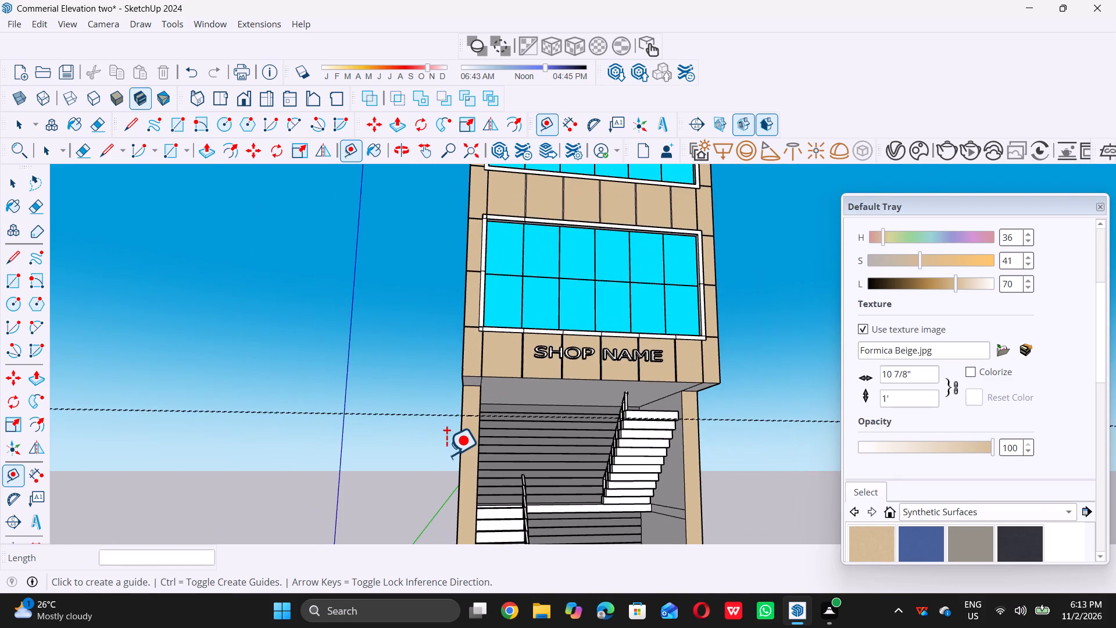
scroll(451, 459, "up", 14)
scroll(470, 362, "up", 6)
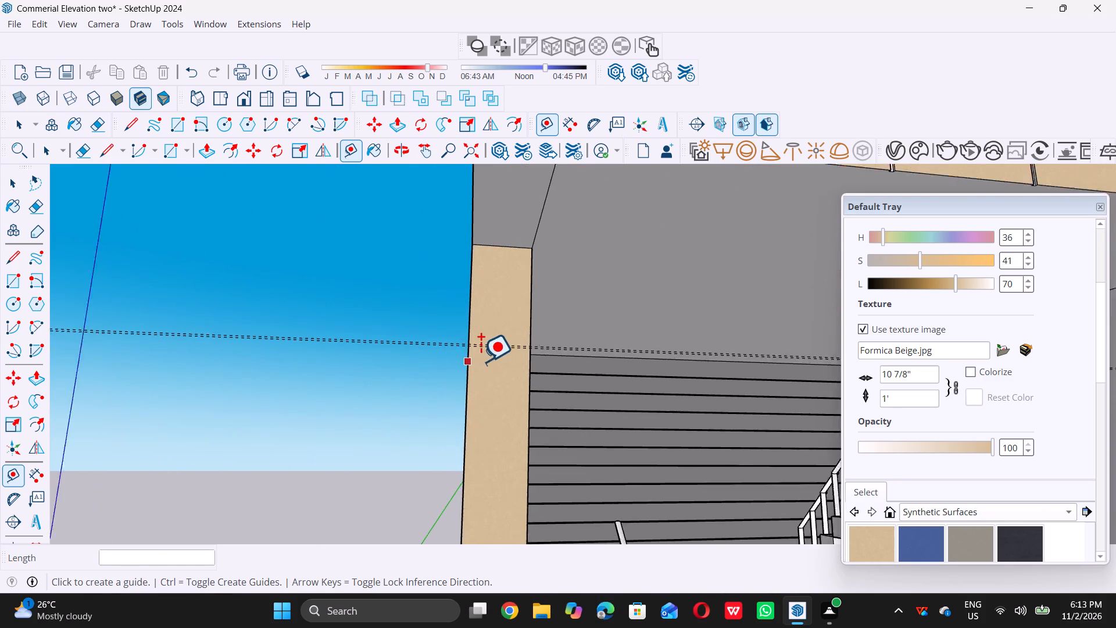
scroll(488, 358, "up", 11)
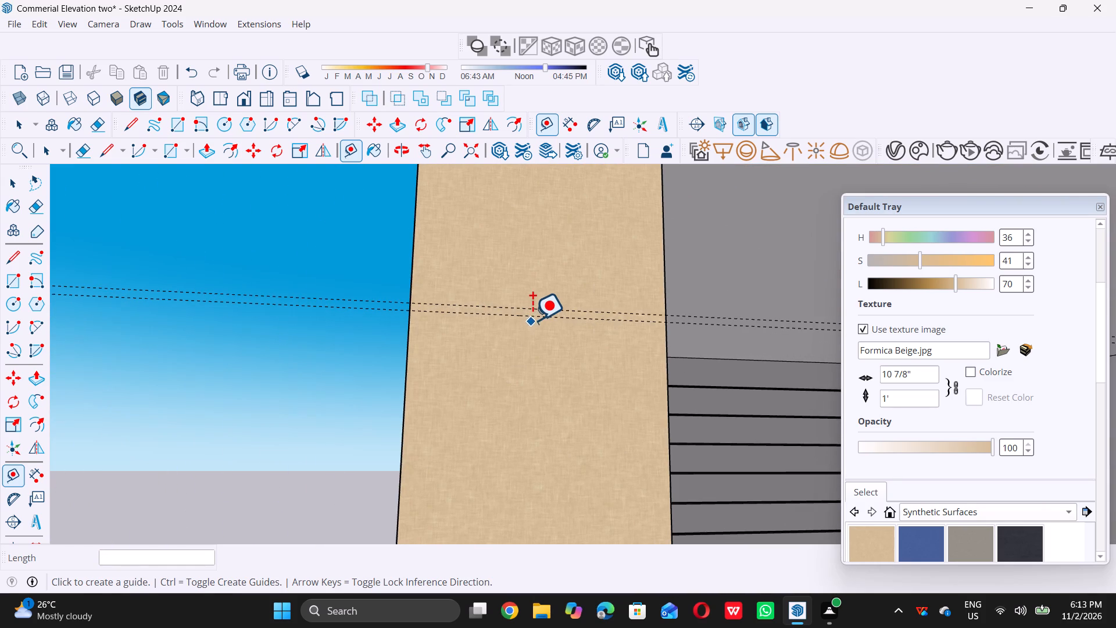
left_click(532, 320)
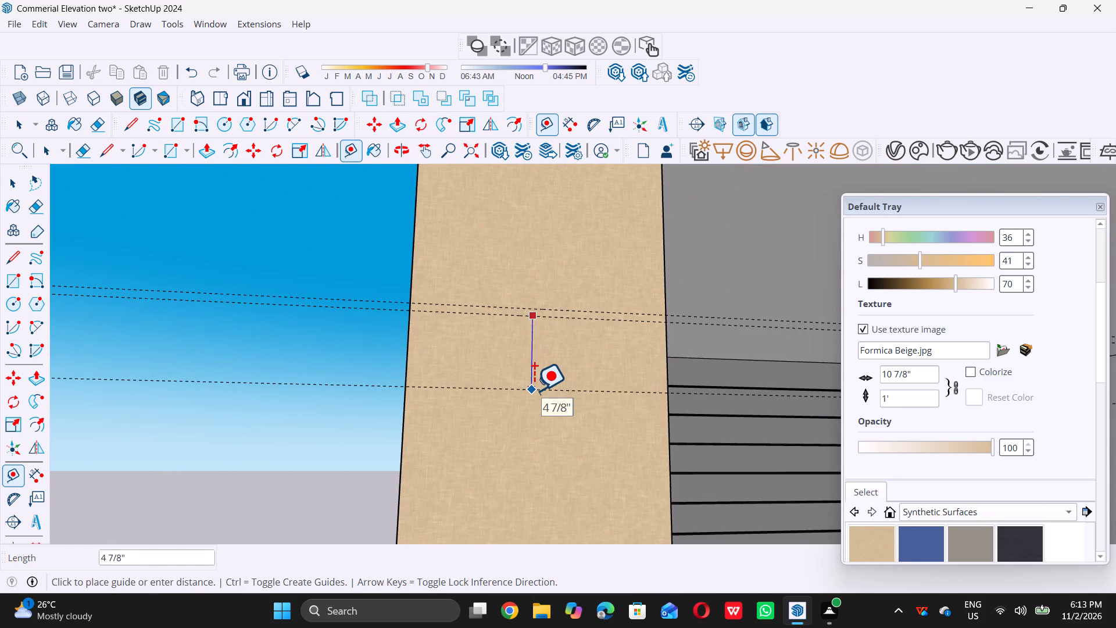
key("2")
key("apostrophe")
key("5")
key("shift+quotedbl")
key("Return")
Add a parallel guide 0.5" below the newest guide to complete the left column's second pair.
scroll(547, 420, "down", 5)
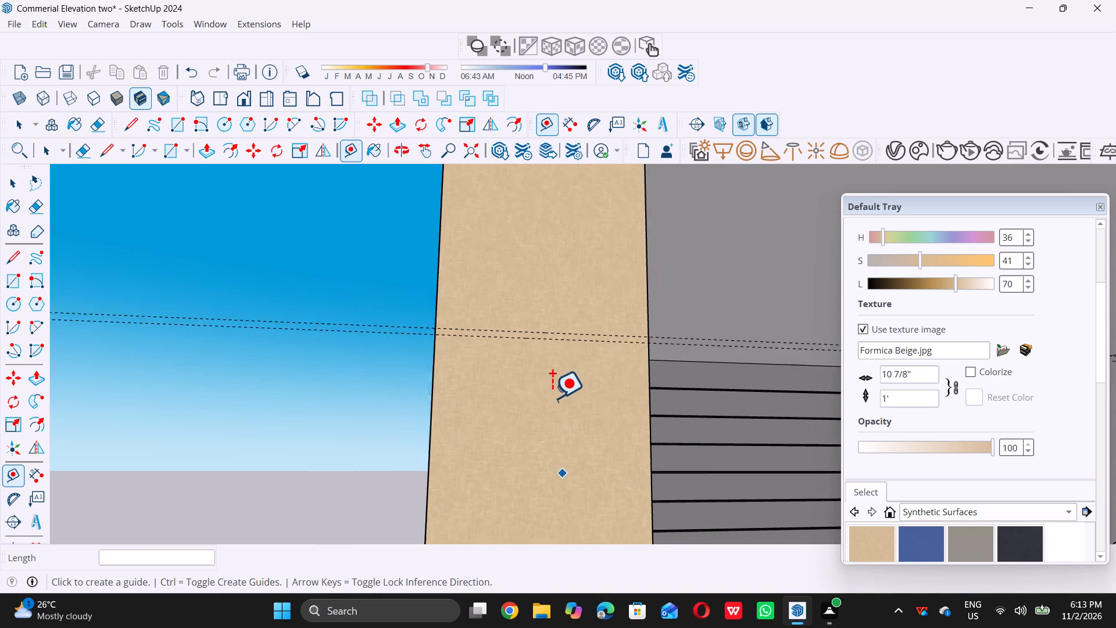
scroll(538, 361, "down", 17)
scroll(536, 436, "up", 6)
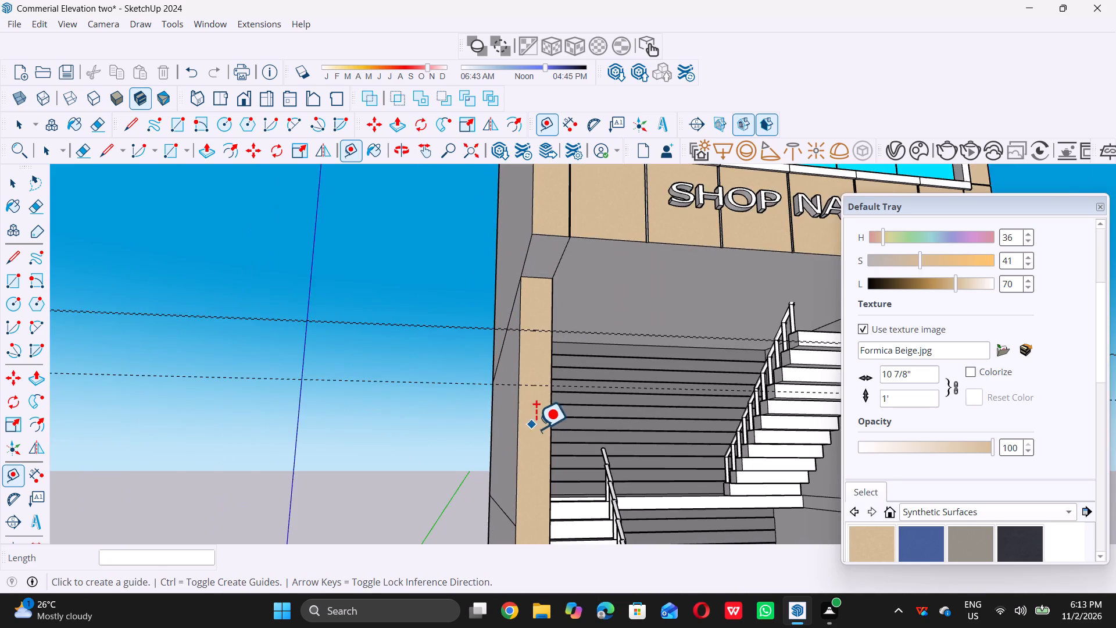
scroll(526, 407, "up", 11)
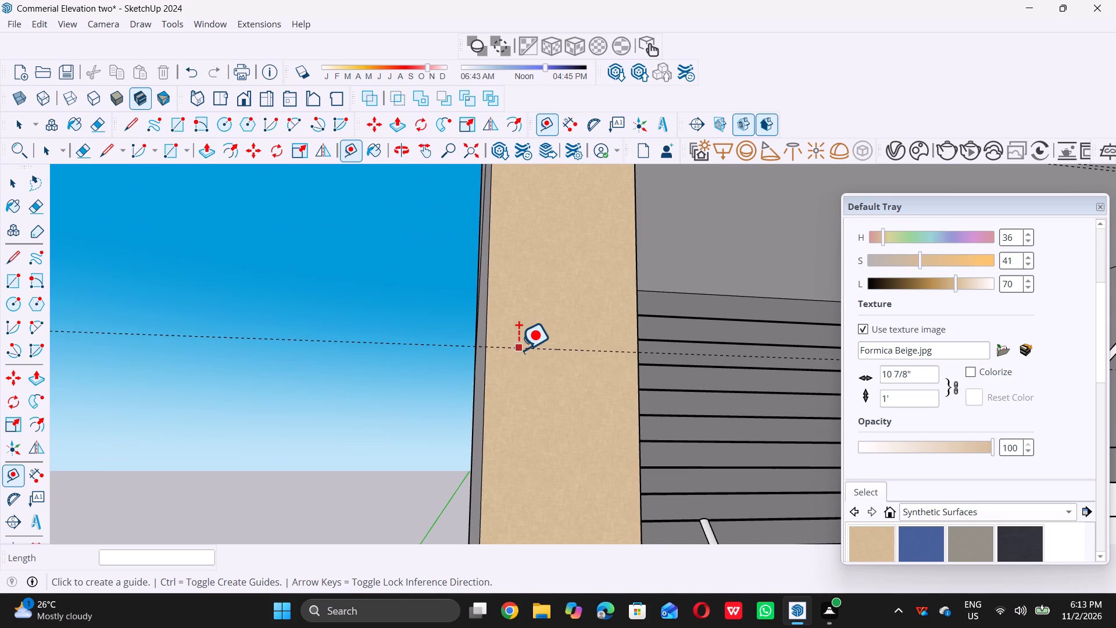
left_click(518, 349)
type("0.5")
key("shift+quotedbl")
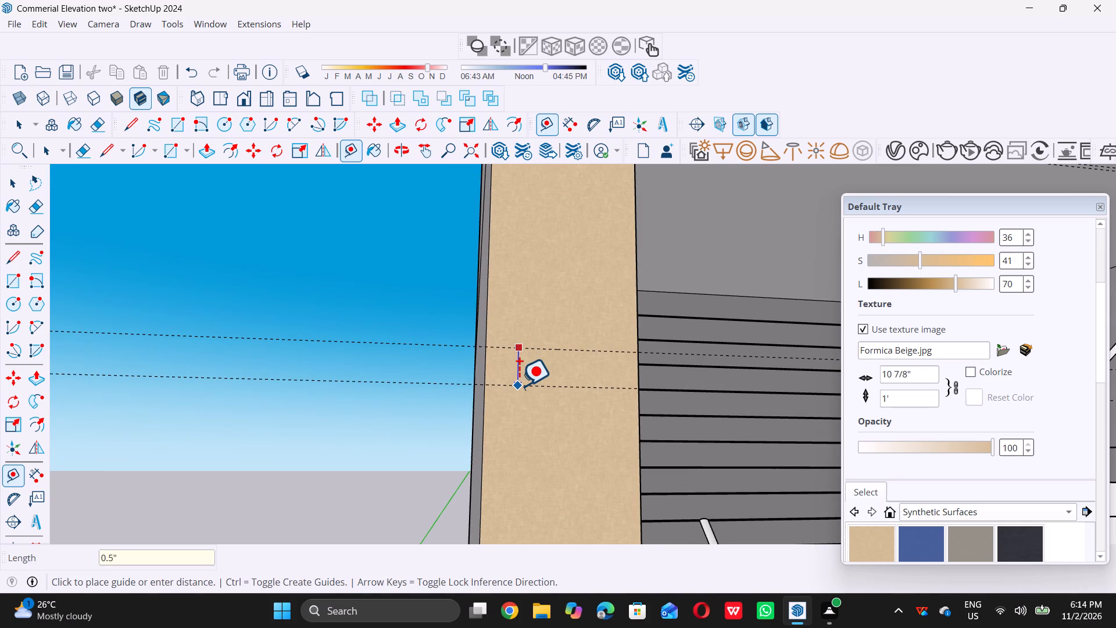
key("Return")
Place a guide 2'5" below the lower line of the second guide pair on the left column.
scroll(523, 381, "down", 3)
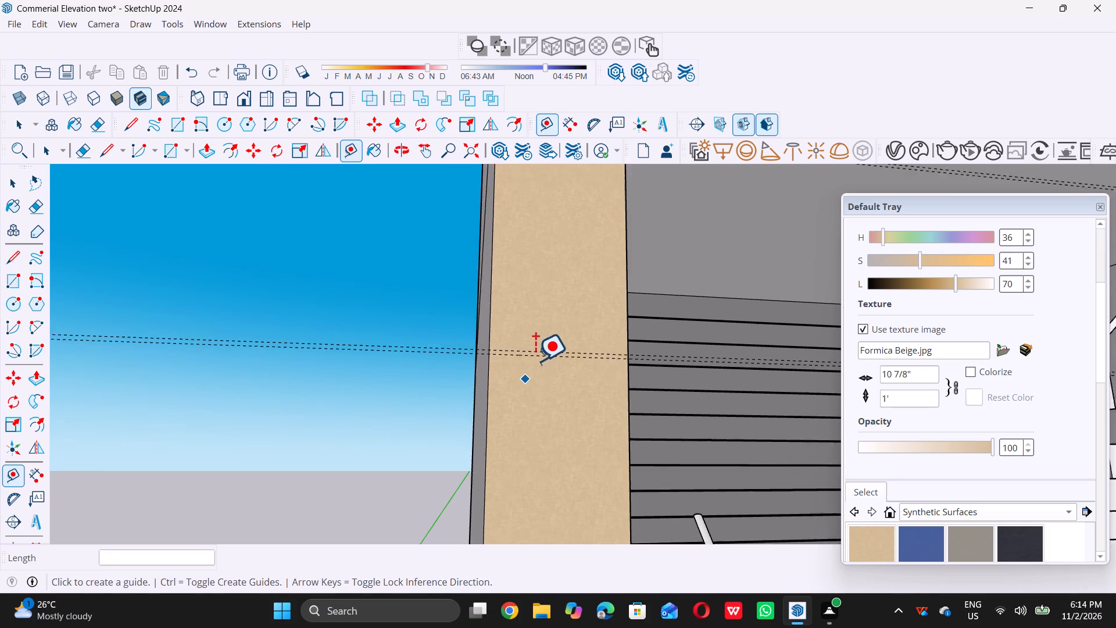
scroll(535, 361, "down", 9)
scroll(531, 379, "up", 12)
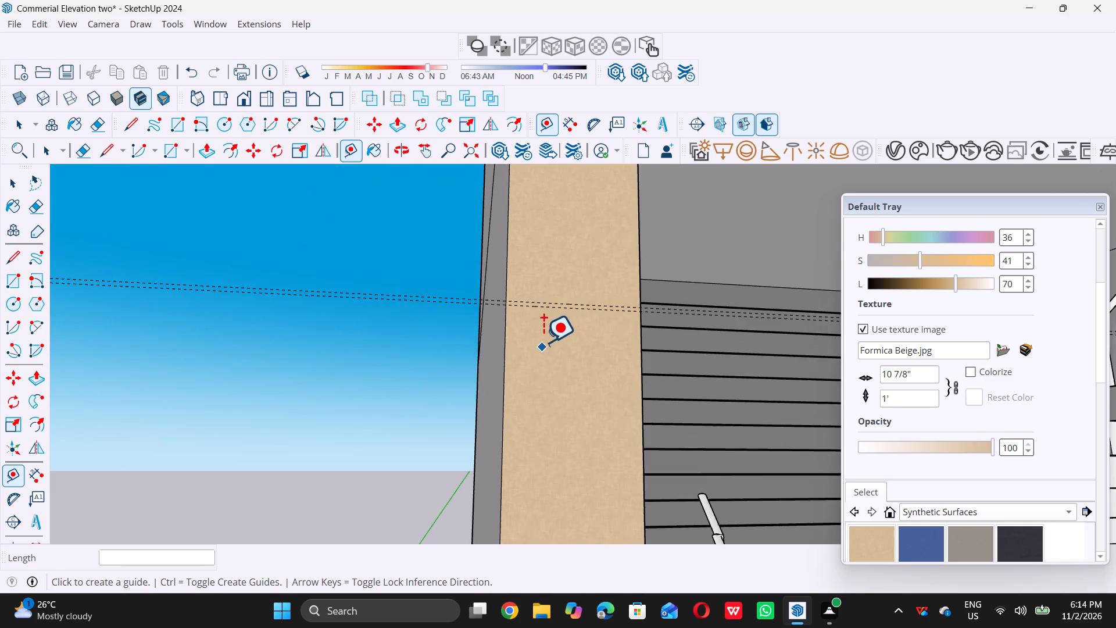
scroll(543, 342, "up", 9)
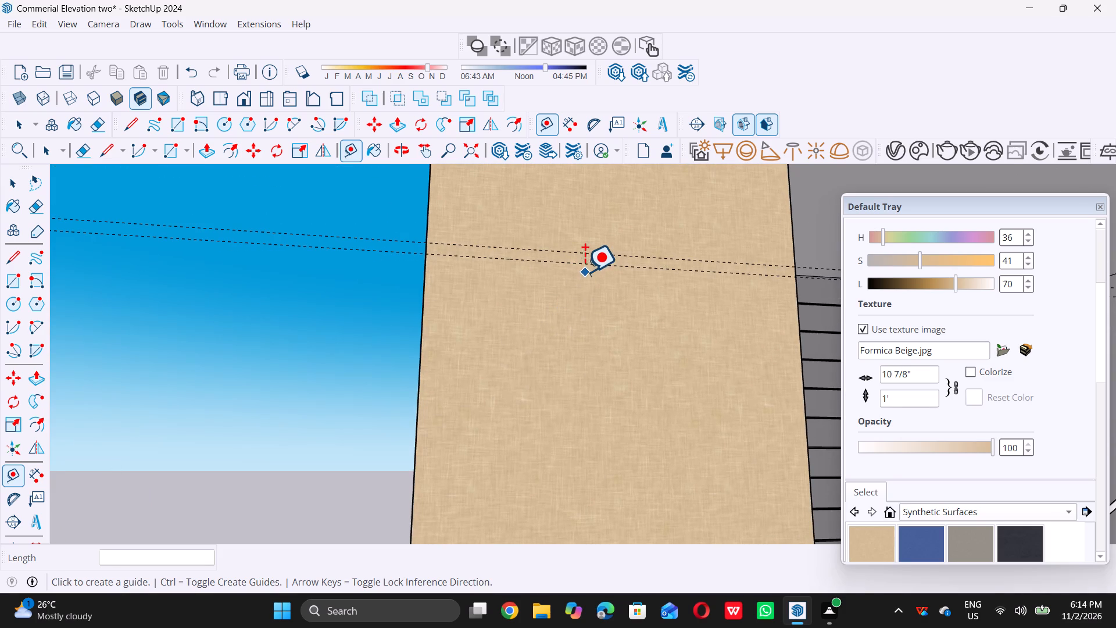
left_click(584, 267)
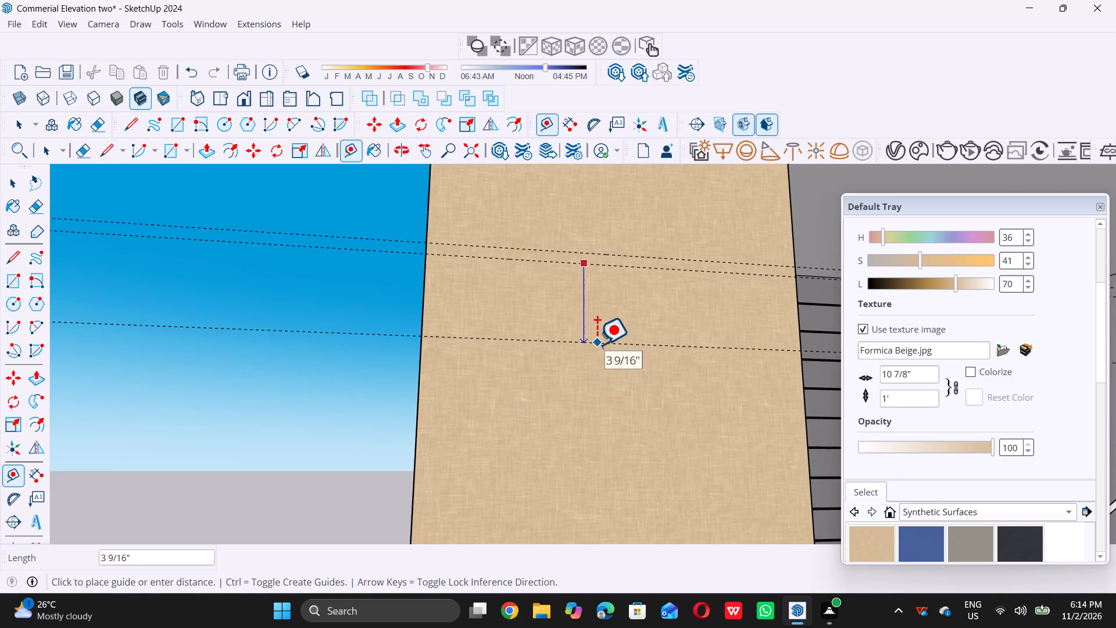
type("0.5")
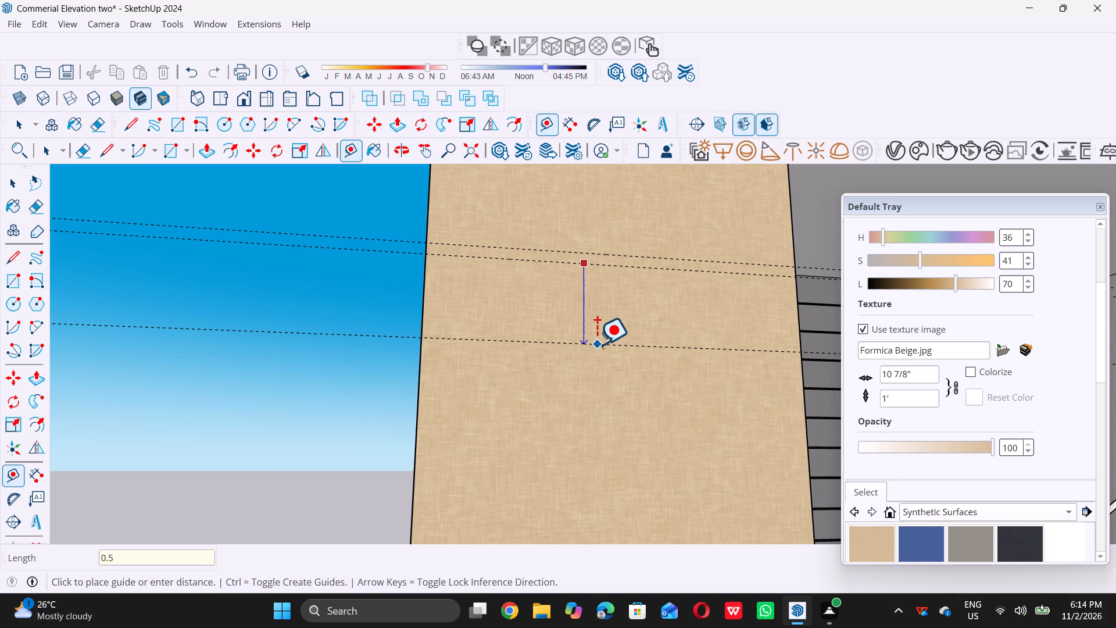
key("BackSpace")
key("BackSpace")
key("BackSpace")
key("2")
key("apostrophe")
key("5")
key("shift+quotedbl")
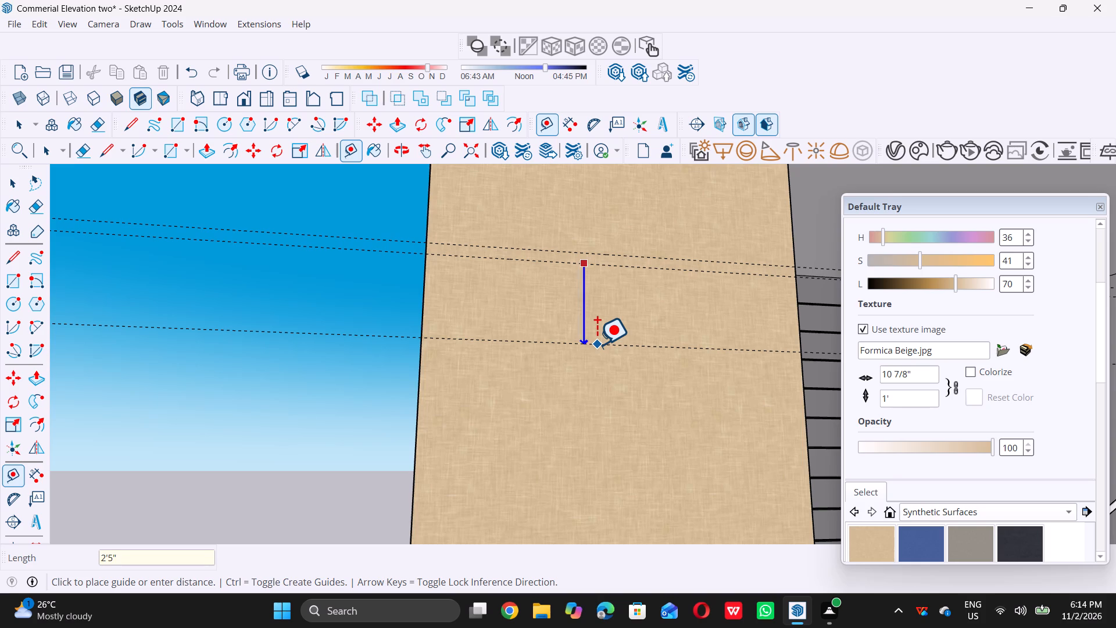
key("Return")
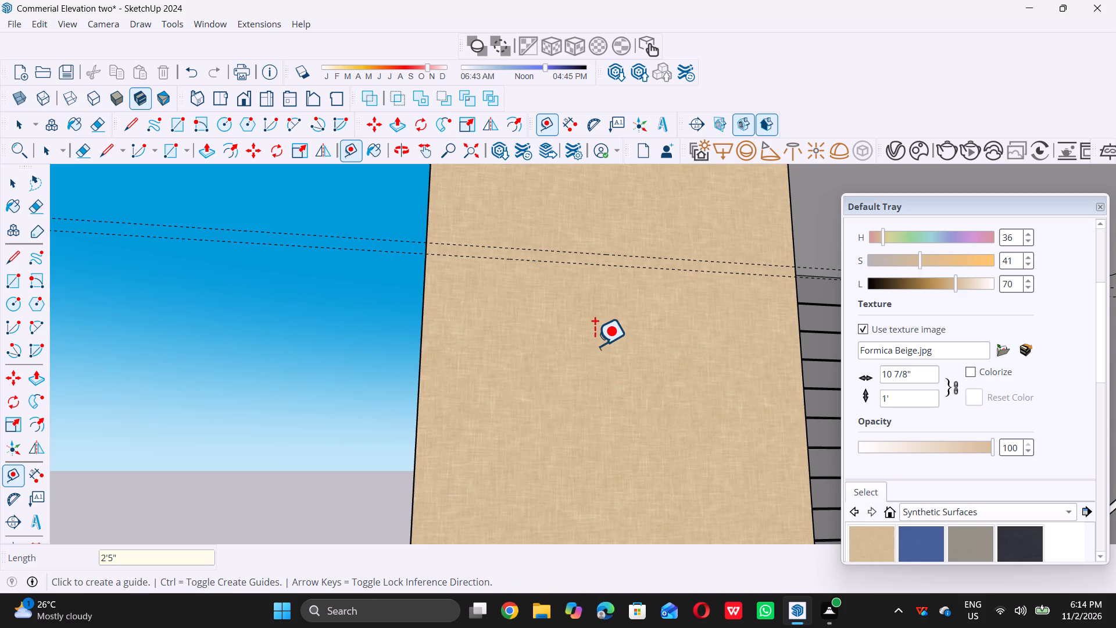
Add a parallel guide 0.5" below the lowest guide to complete the left column's third pair.
scroll(590, 342, "down", 20)
scroll(590, 342, "down", 3)
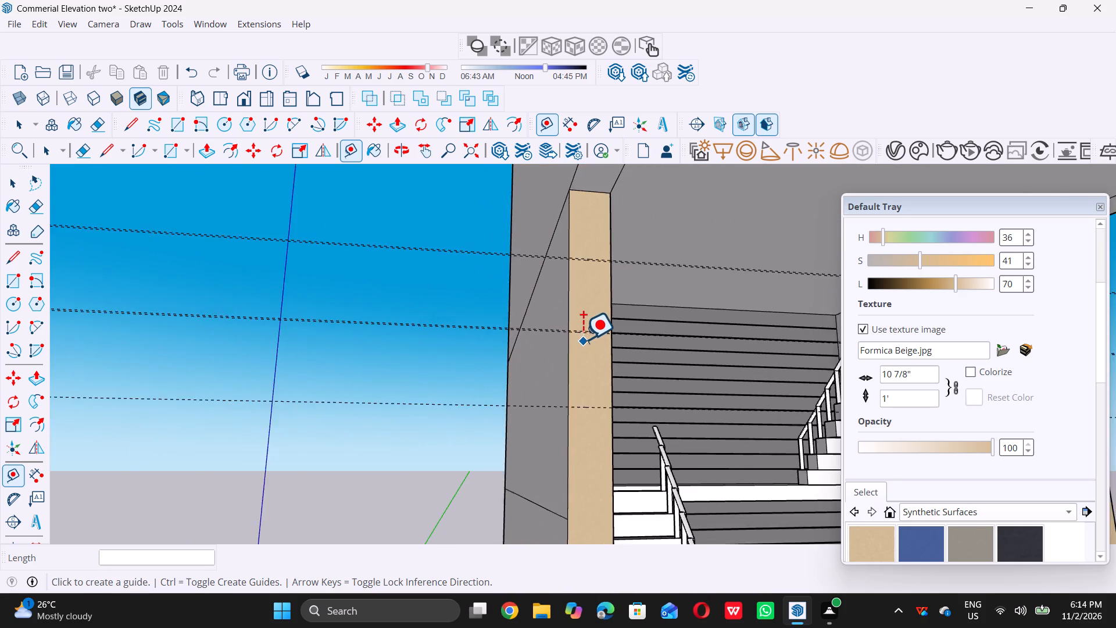
scroll(583, 339, "down", 3)
scroll(584, 411, "up", 9)
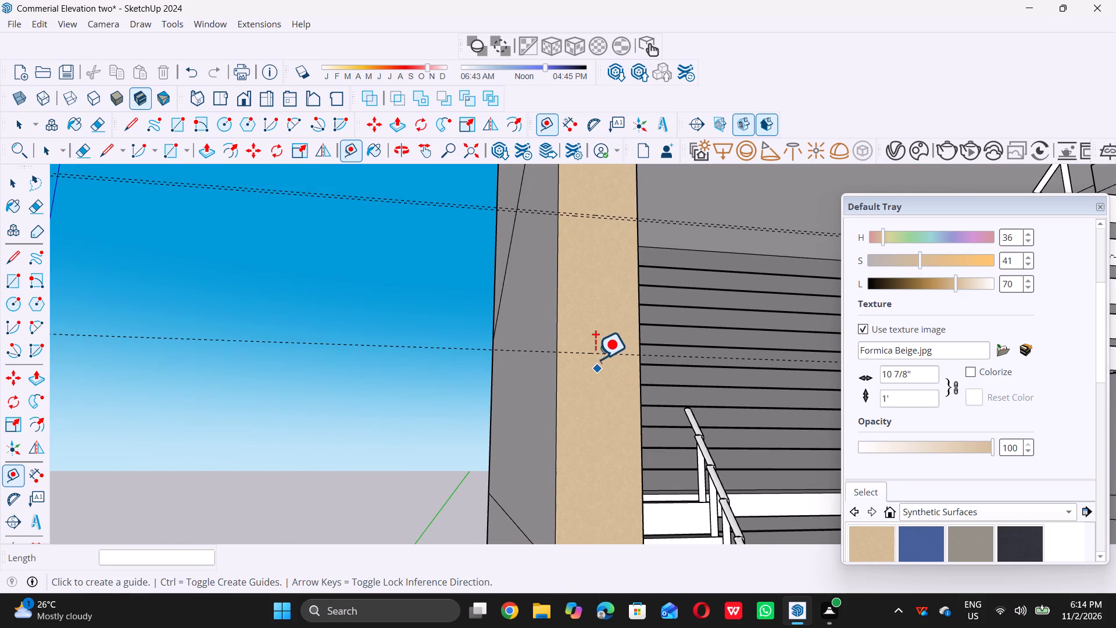
left_click(595, 357)
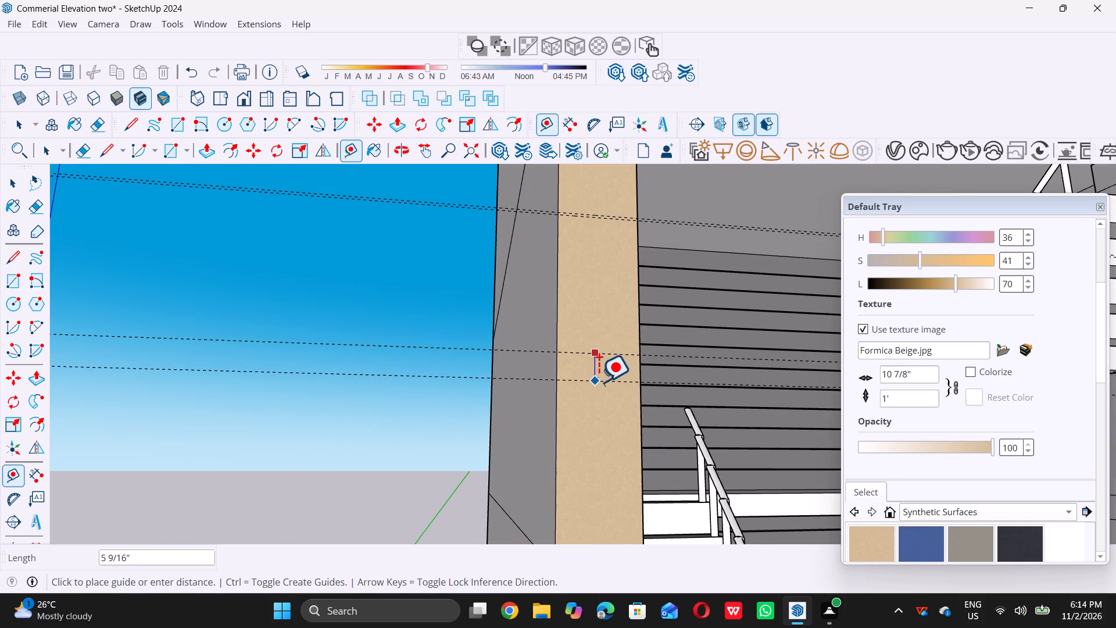
type("0.5")
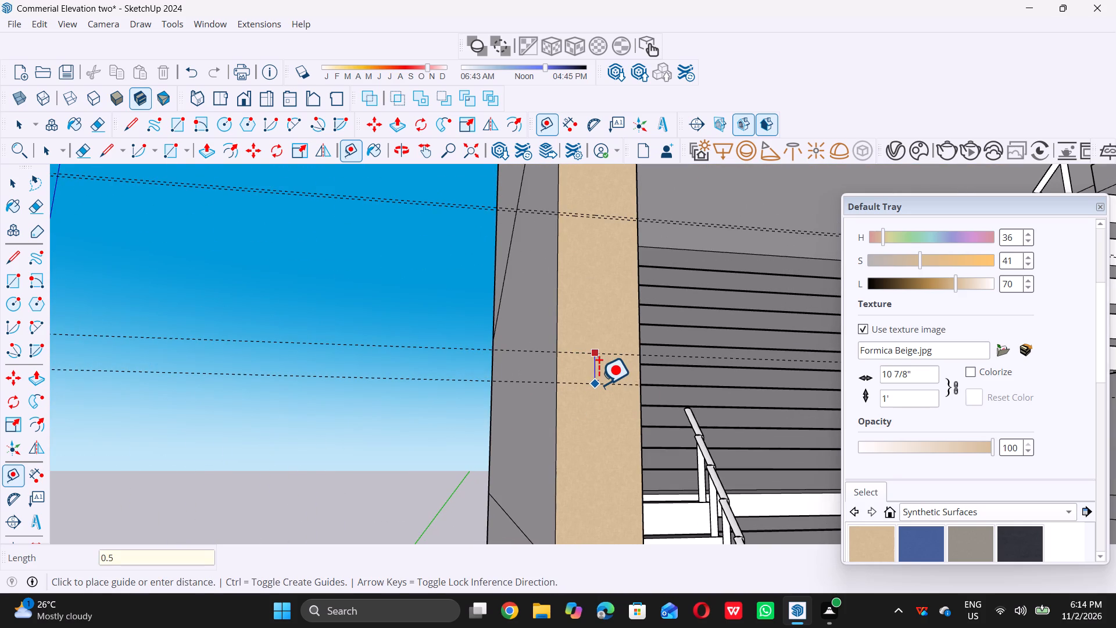
key("shift+quotedbl")
key("Return")
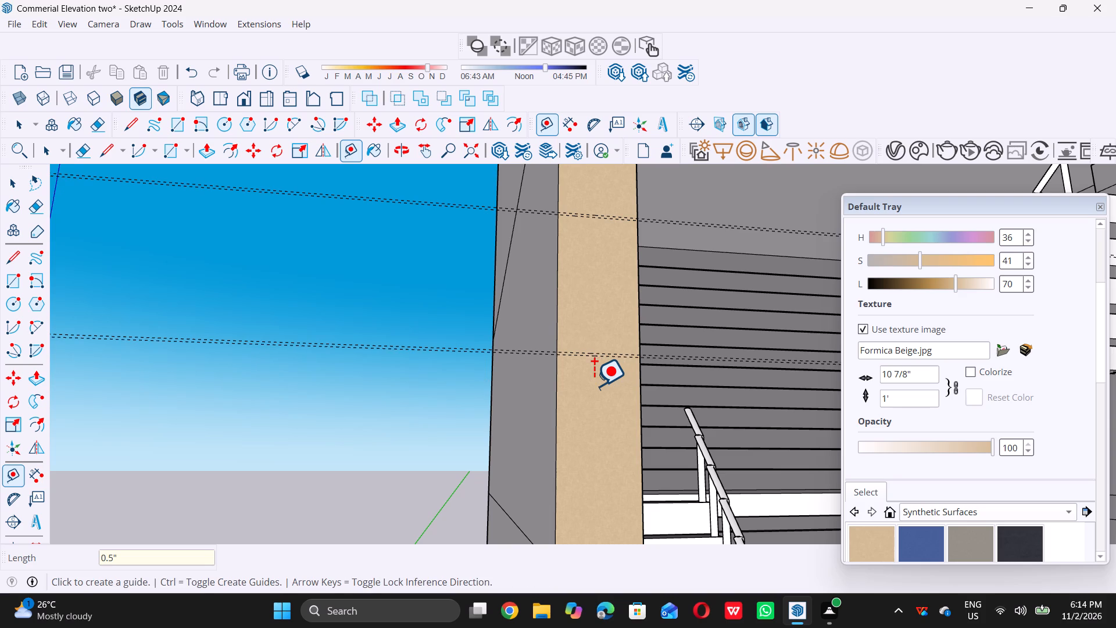
Place a guide 2'5" below the lower line of the third guide pair on the left column.
scroll(543, 357, "down", 5)
scroll(614, 416, "up", 5)
scroll(553, 349, "up", 4)
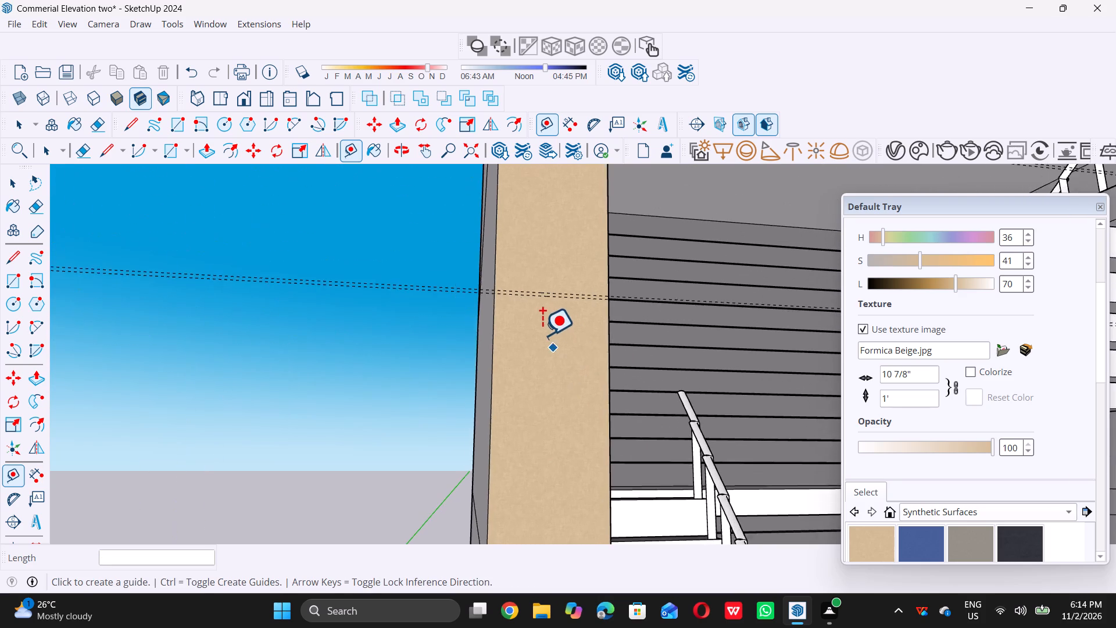
scroll(500, 268, "up", 4)
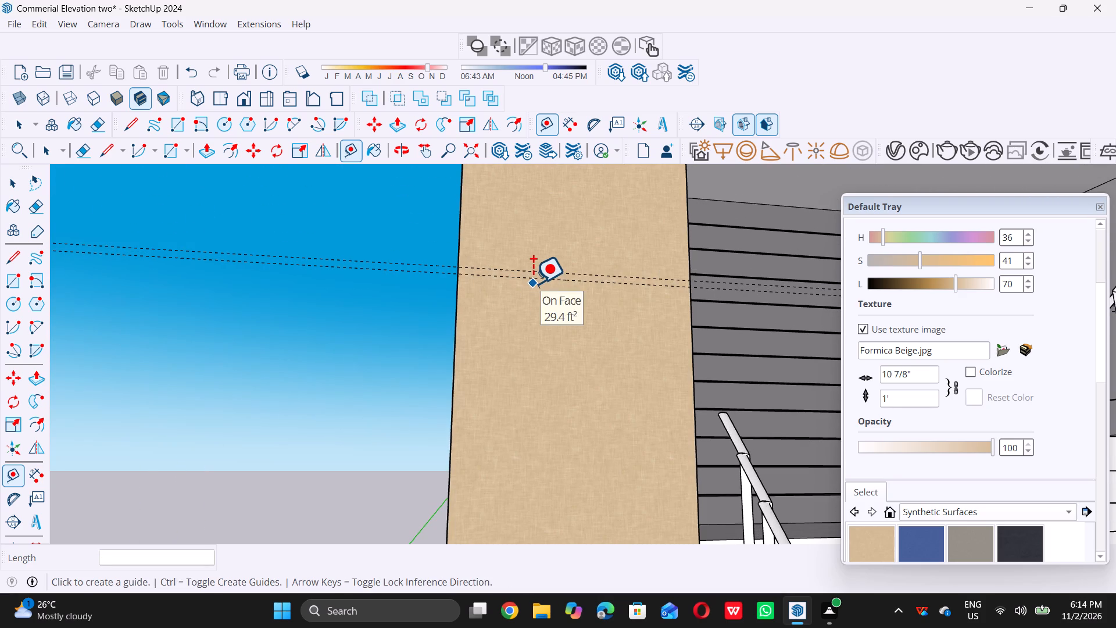
left_click(534, 281)
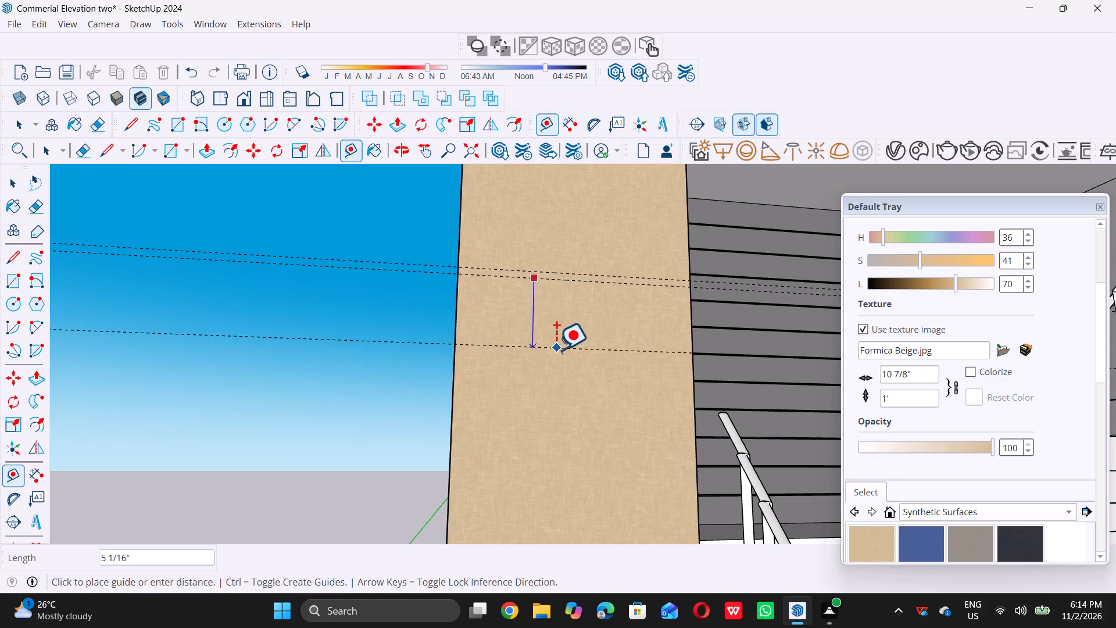
type("0.5")
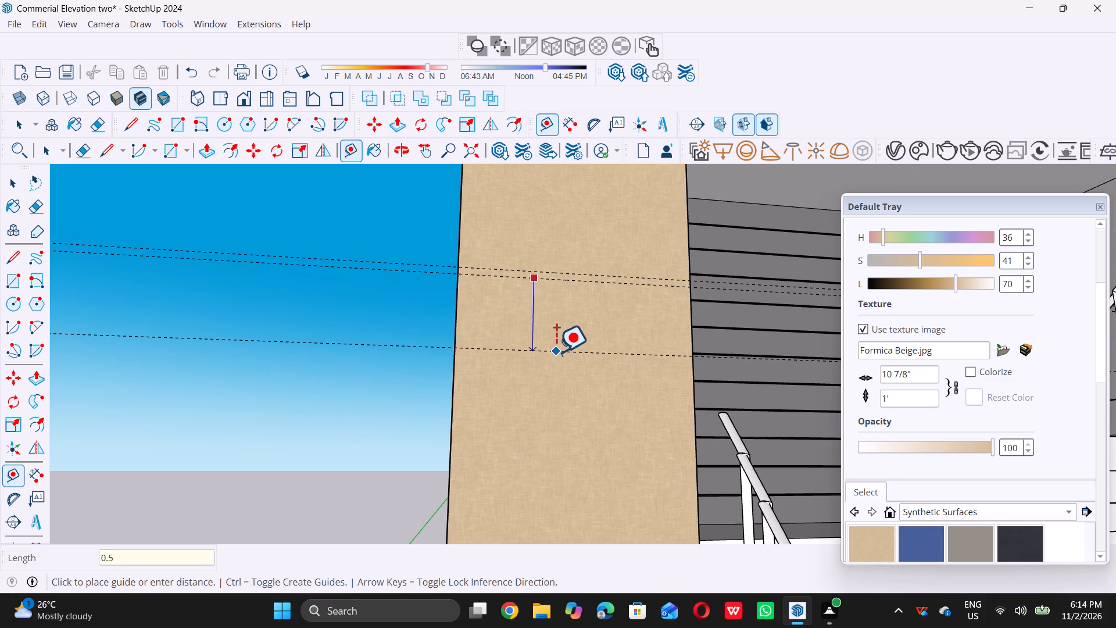
key("BackSpace")
key("BackSpace")
key("BackSpace")
key("6")
key("BackSpace")
key("2")
type("'5")
key("shift+quotedbl")
key("Return")
Add a parallel guide 0.5" below the newest guide to complete the left column's fourth pair.
scroll(502, 341, "down", 8)
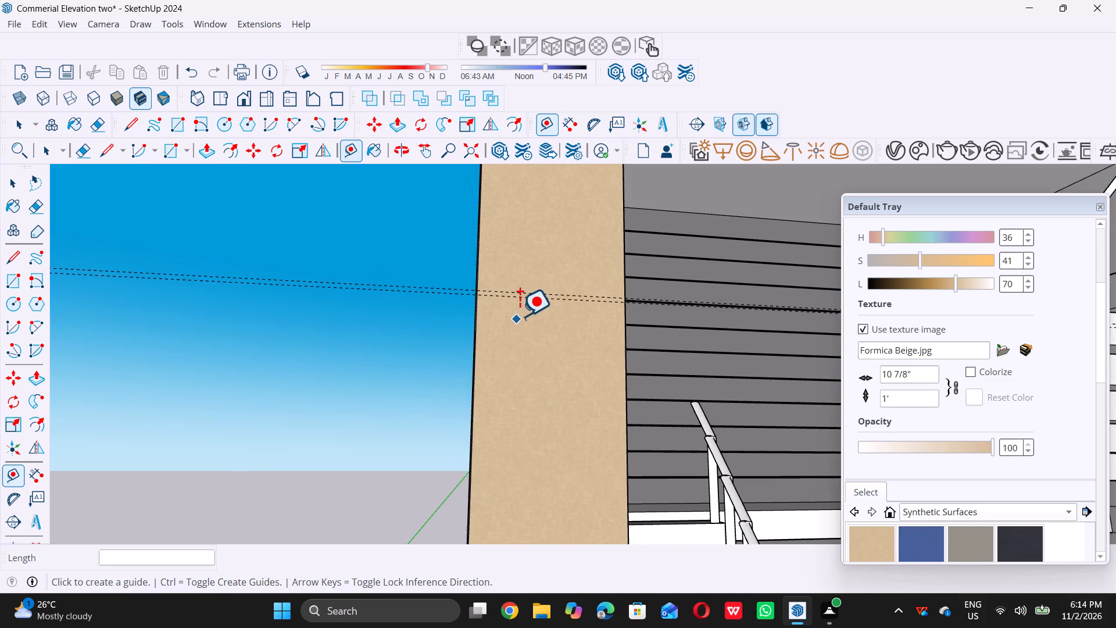
scroll(520, 316, "down", 8)
scroll(534, 423, "up", 4)
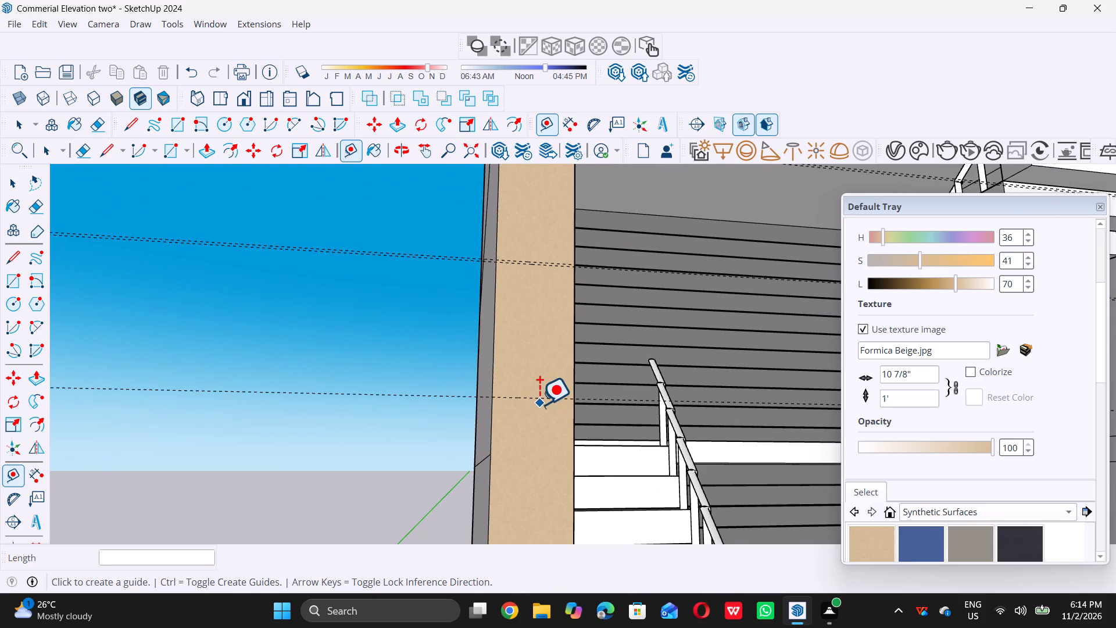
left_click(540, 400)
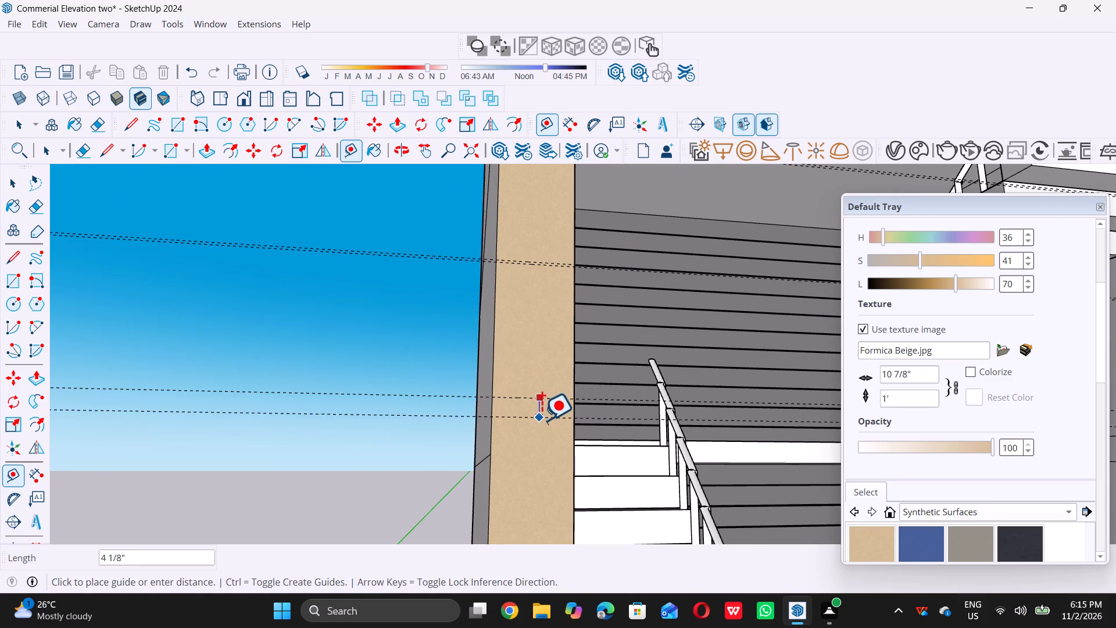
type("0.5")
key("shift+quotedbl")
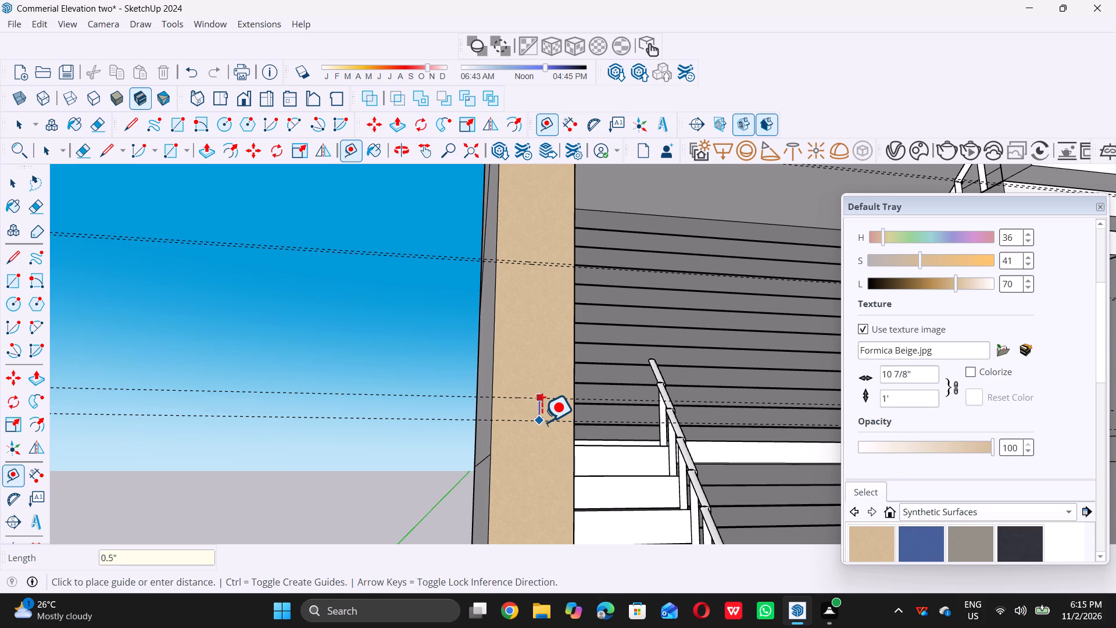
key("Return")
Place a guide 2'5" below the lower line of the fourth guide pair on the left column.
scroll(534, 372, "down", 9)
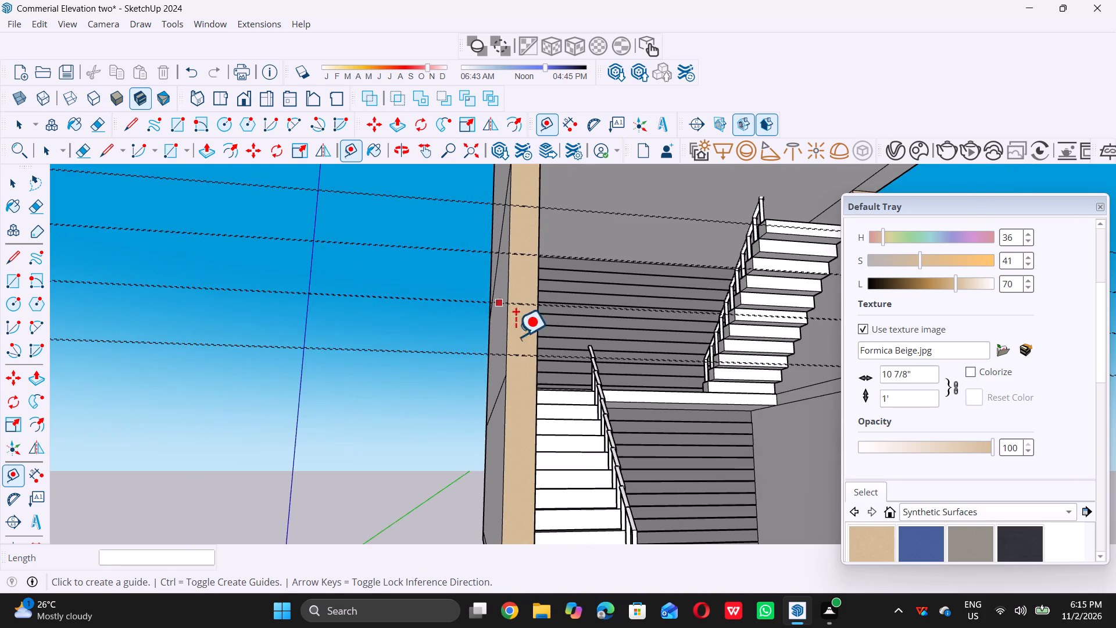
scroll(526, 372, "up", 20)
scroll(526, 372, "up", 5)
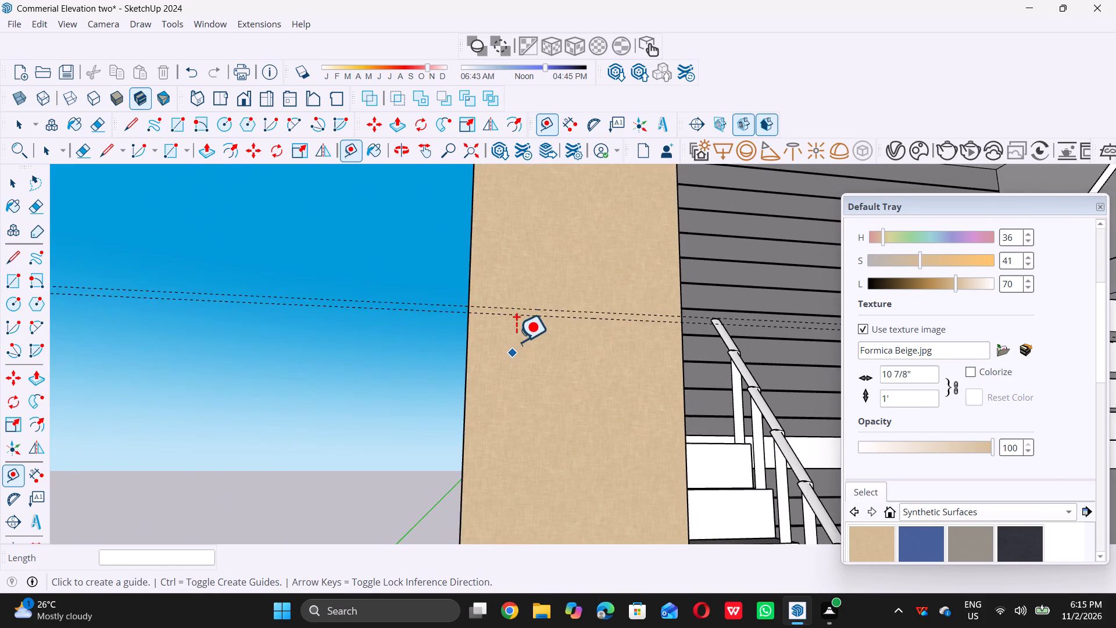
left_click(539, 314)
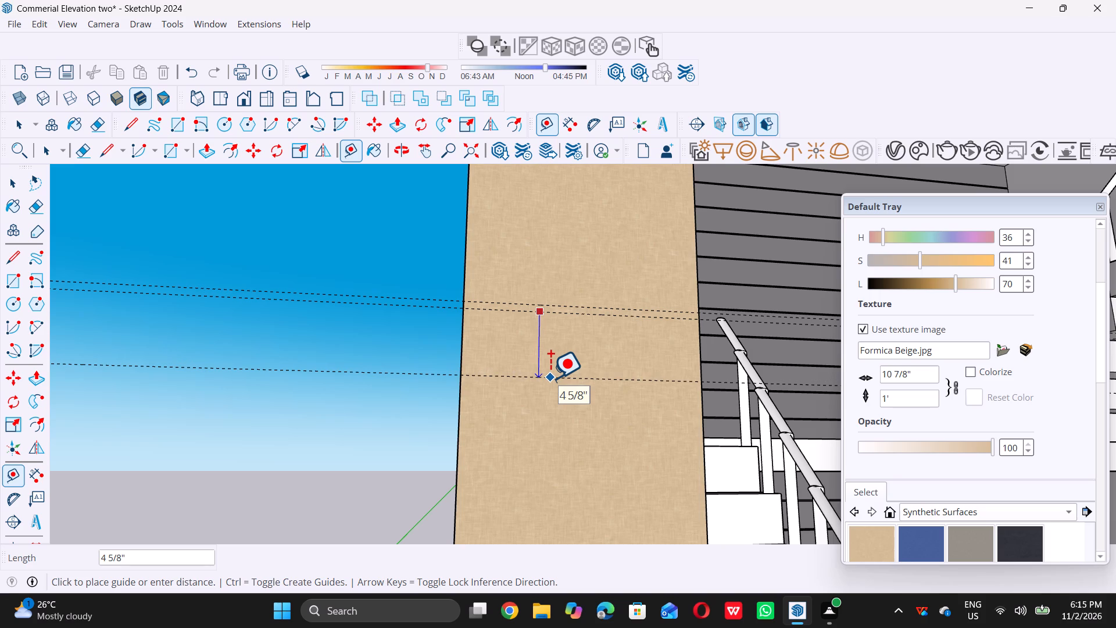
key("2")
key("apostrophe")
key("5")
key("shift+quotedbl")
key("Return")
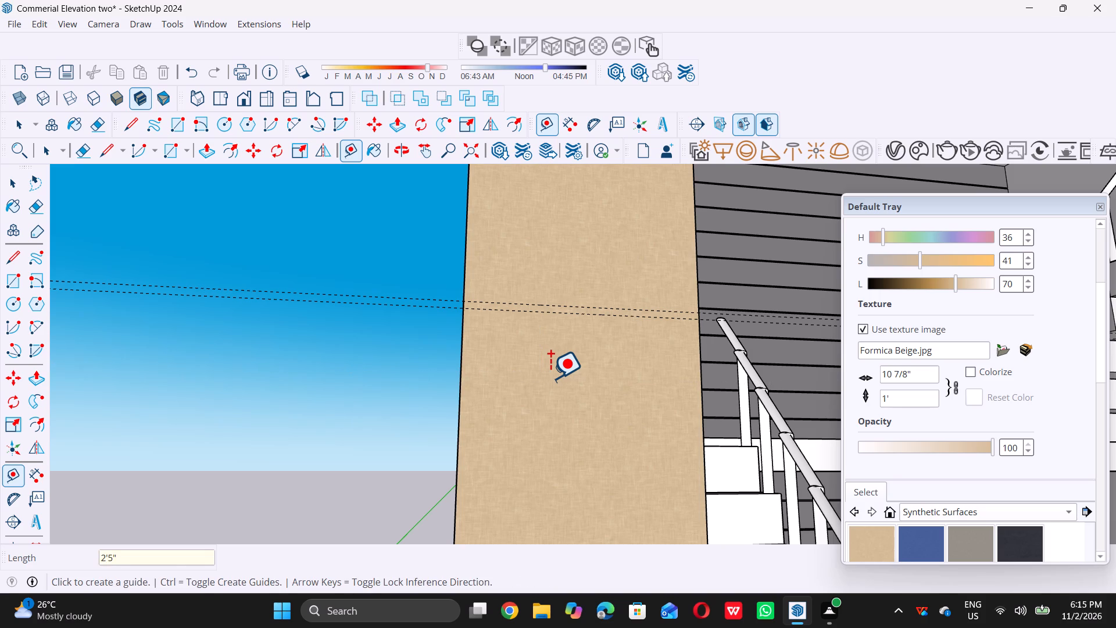
Place another guide 2'5" below the newest single guide on the left column.
scroll(543, 383, "down", 2)
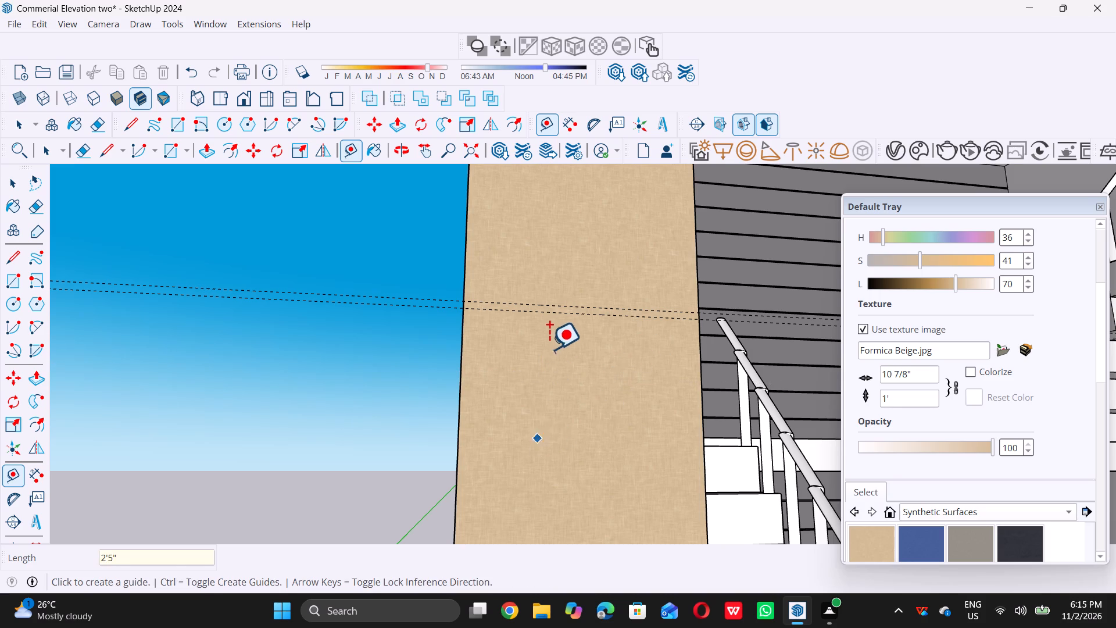
scroll(549, 349, "down", 19)
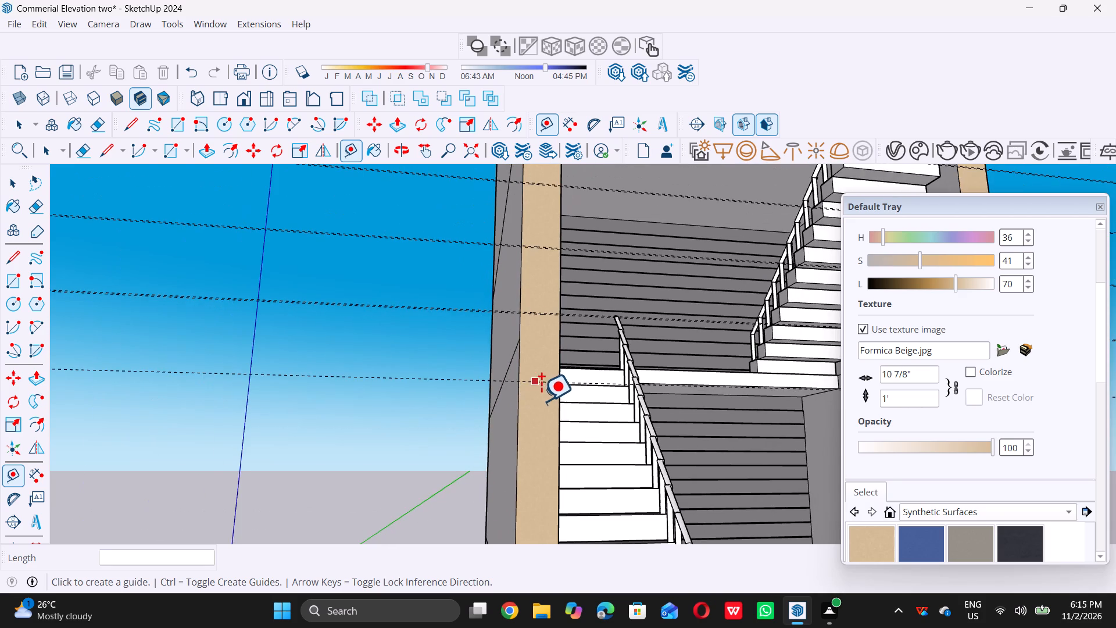
scroll(541, 403, "up", 9)
left_click(541, 356)
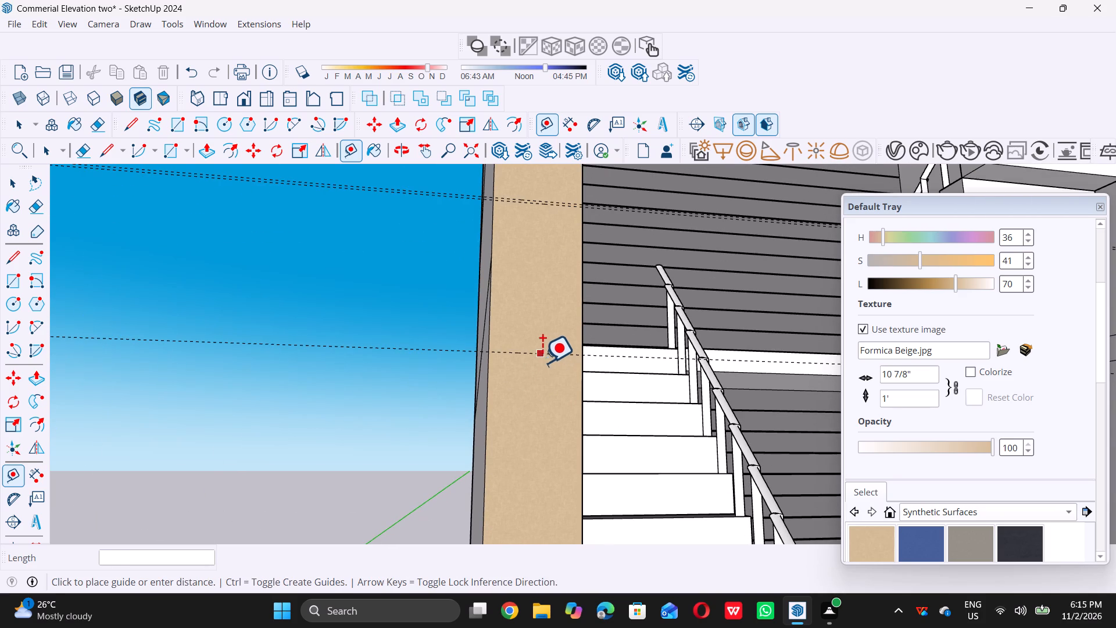
key("2")
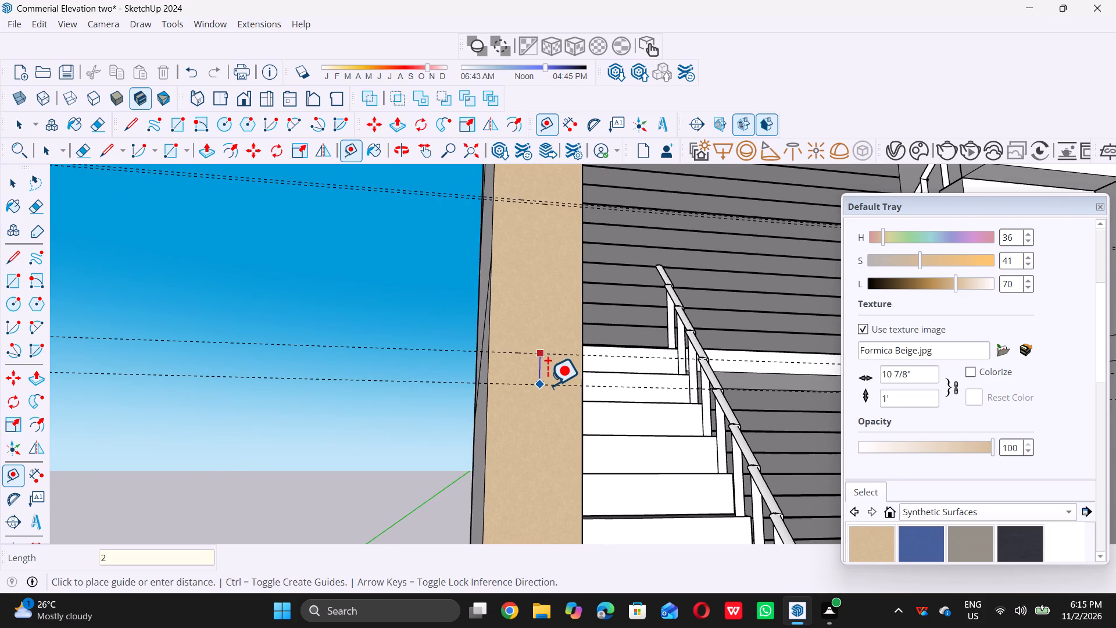
key("apostrophe")
key("5")
key("shift+quotedbl")
key("Return")
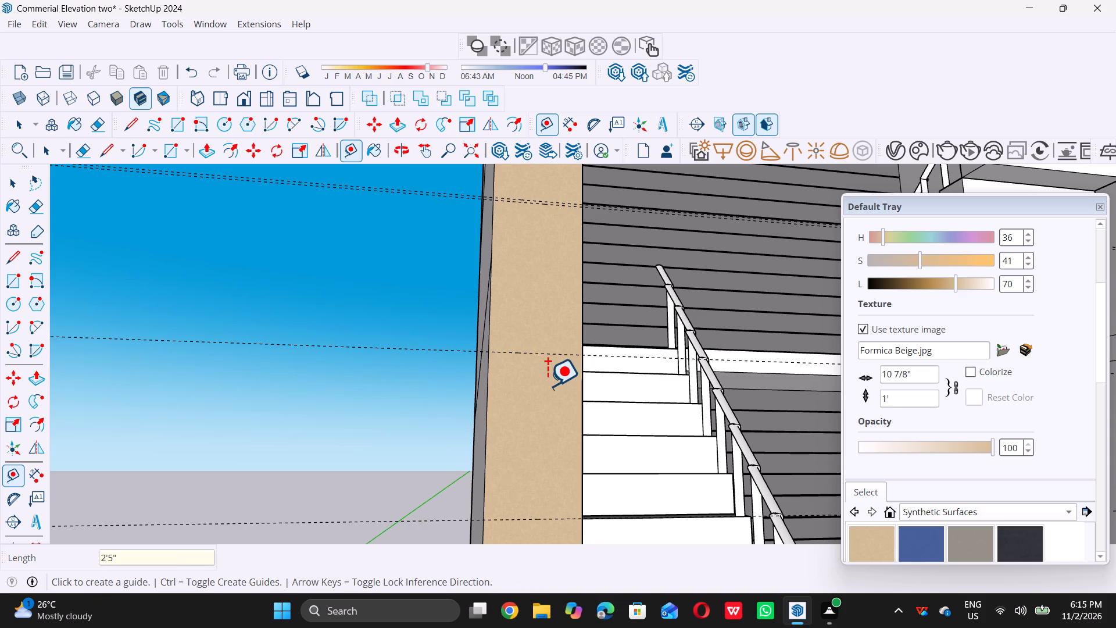
Add a parallel guide 0.5" below the upper of the two single guides to complete the left column's fifth pair.
left_click(536, 355)
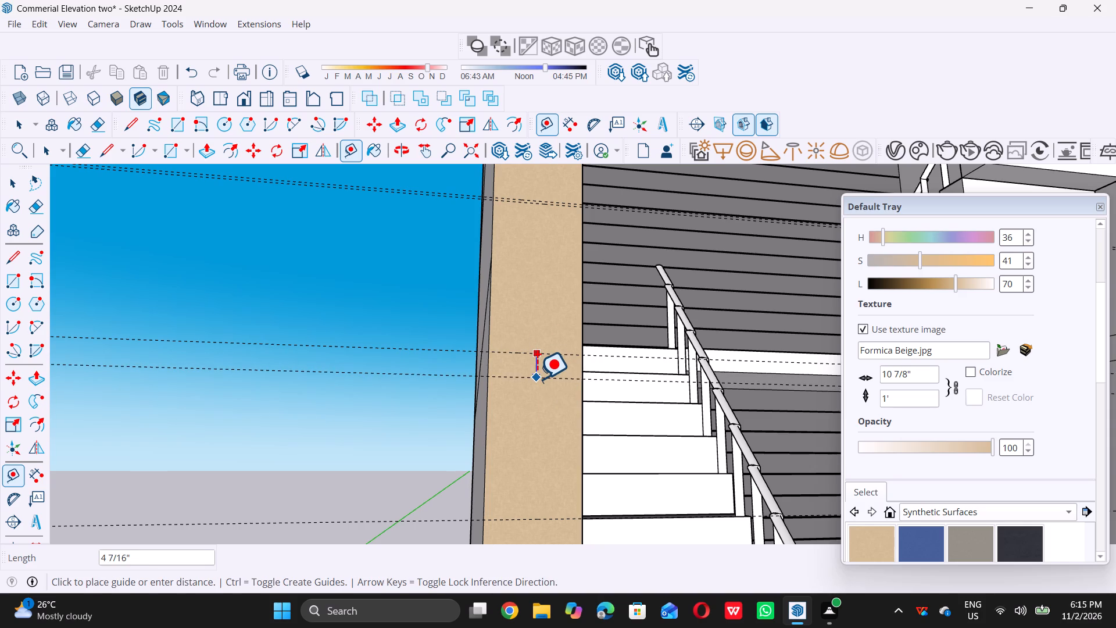
type("0.5")
key("shift+quotedbl")
key("Return")
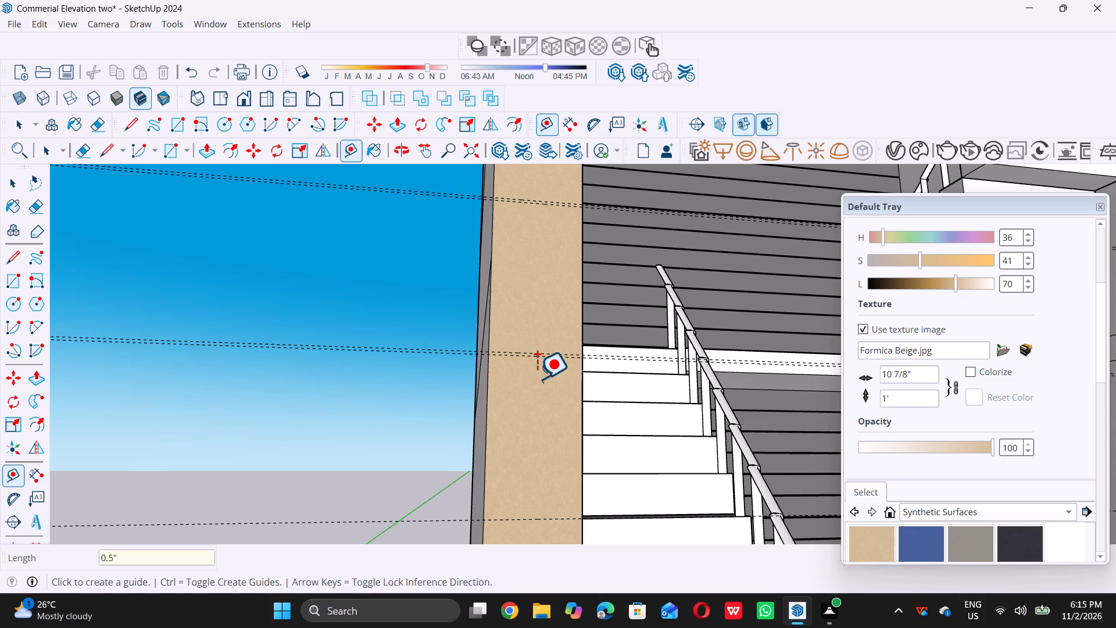
Add a parallel guide 0.5" below the lowest guide to complete the left column's sixth pair.
scroll(471, 359, "down", 13)
scroll(490, 395, "up", 5)
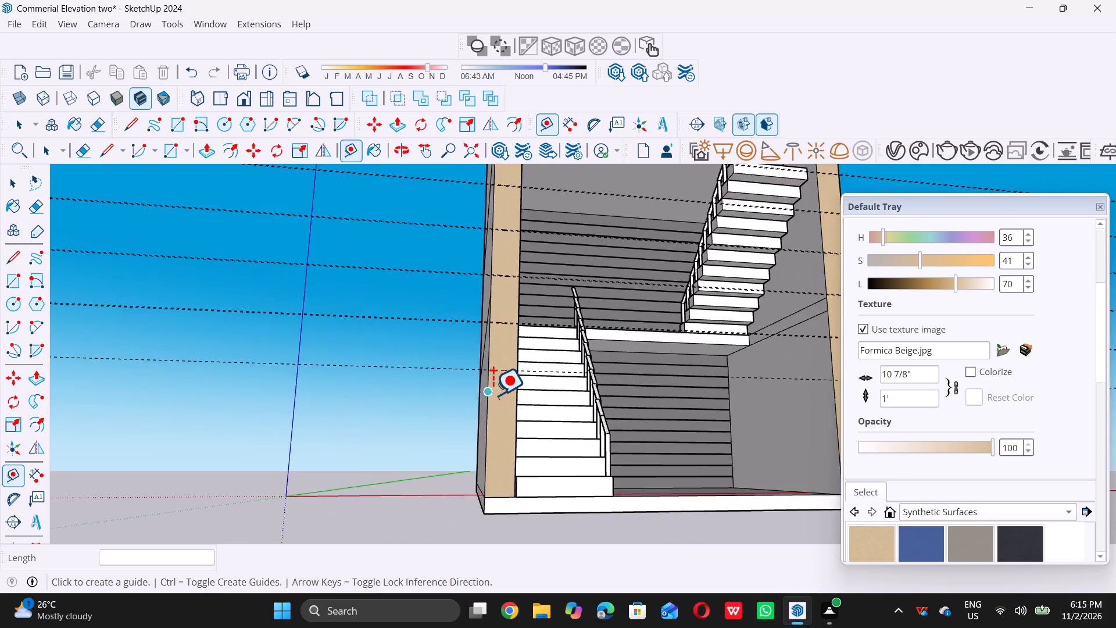
scroll(493, 394, "up", 9)
left_click(519, 328)
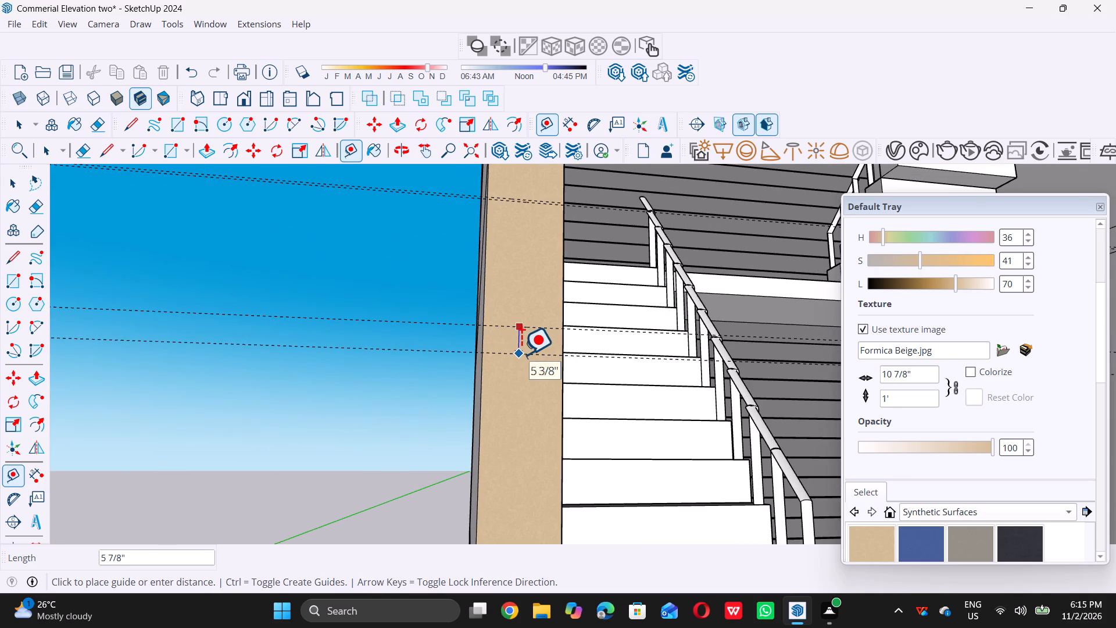
type("0.5")
key("shift+quotedbl")
key("Return")
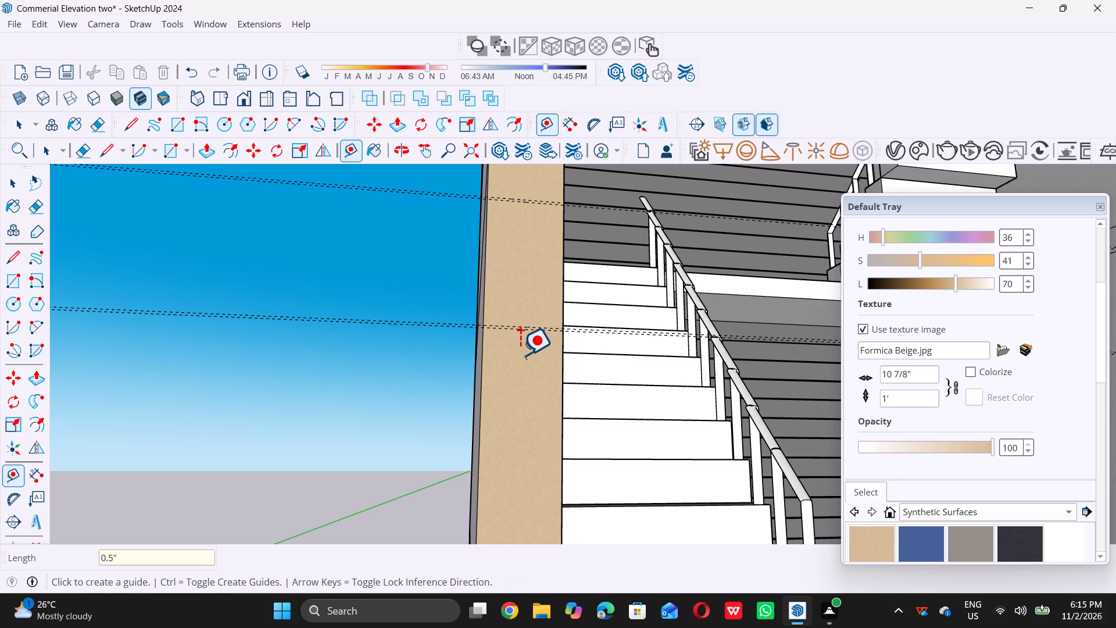
Place a guide 2'5" below the lower line of the sixth guide pair on the left column.
scroll(520, 347, "up", 10)
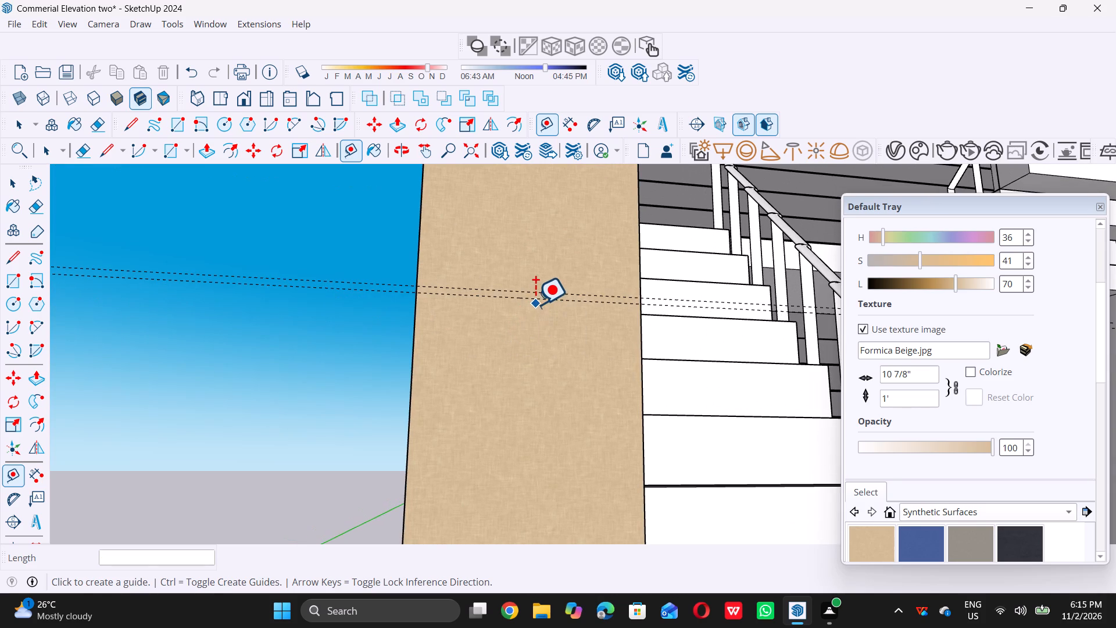
scroll(478, 384, "down", 15)
scroll(477, 325, "down", 2)
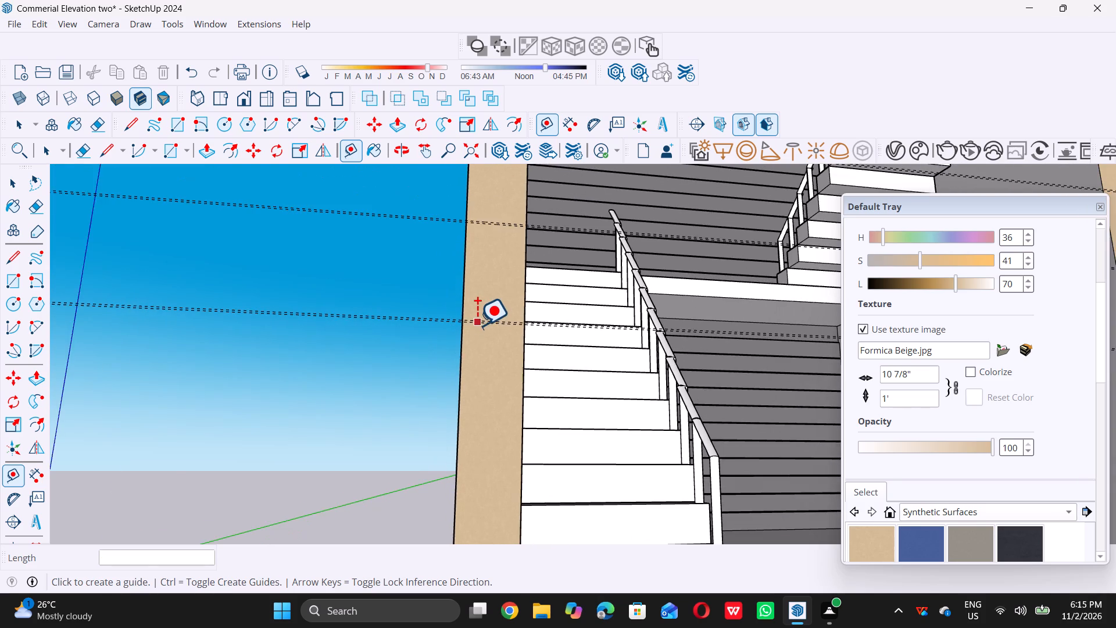
scroll(477, 325, "down", 2)
scroll(484, 326, "up", 18)
scroll(492, 328, "up", 3)
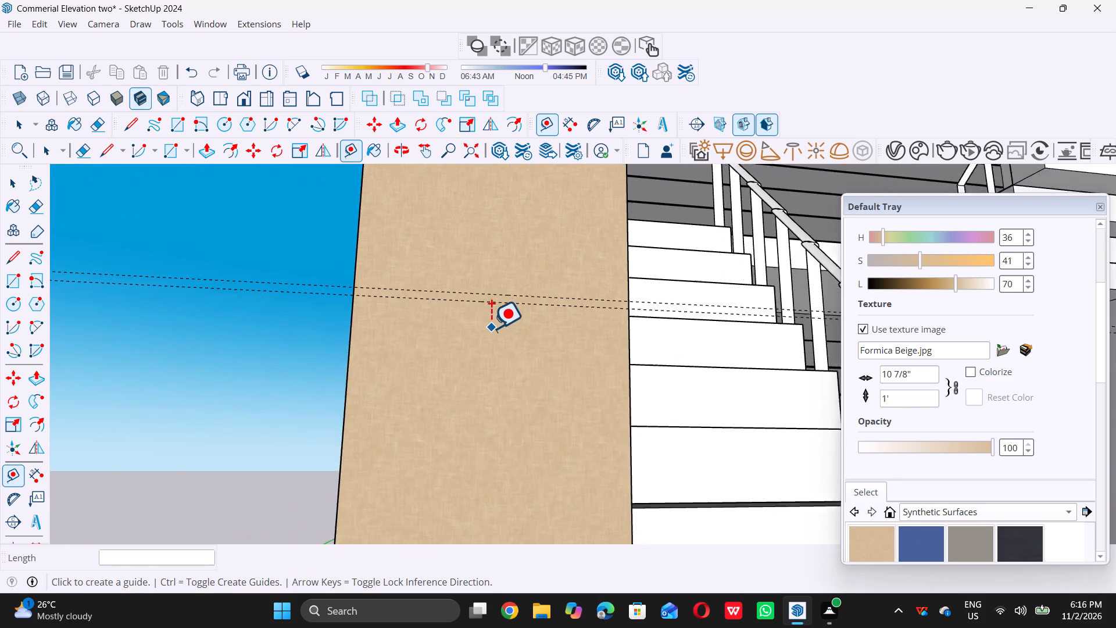
left_click(508, 299)
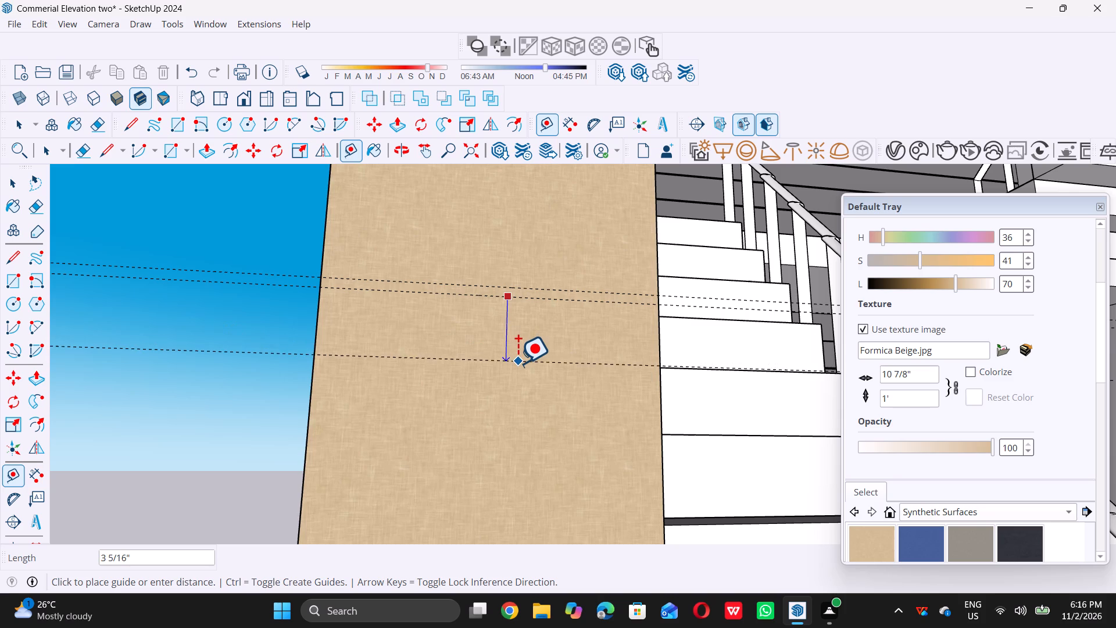
type("2'")
key("5")
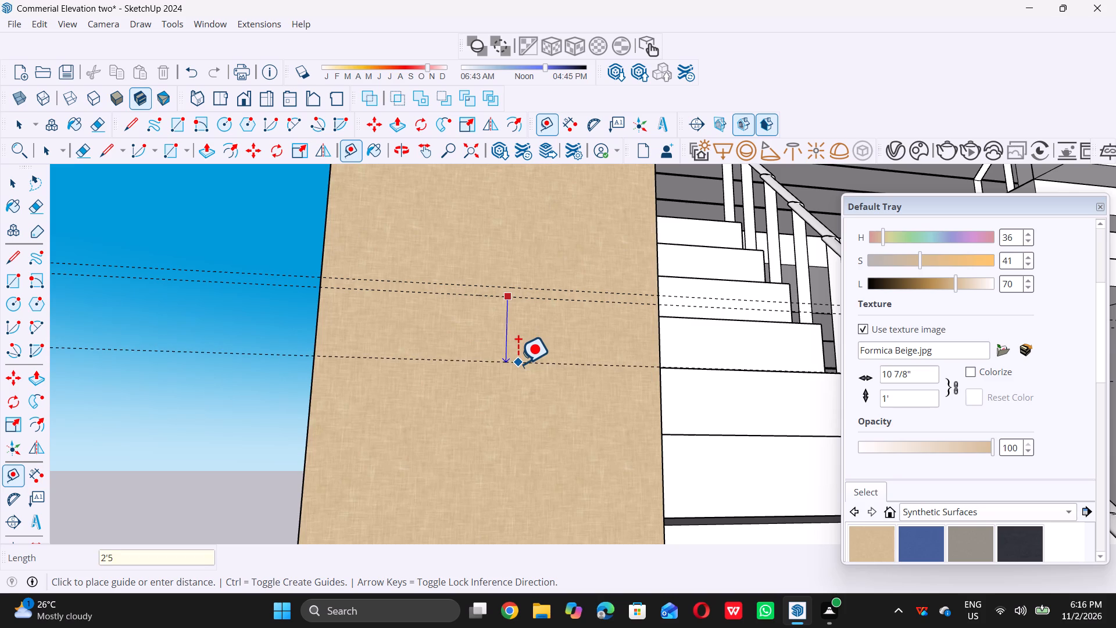
key("shift+quotedbl")
key("Return")
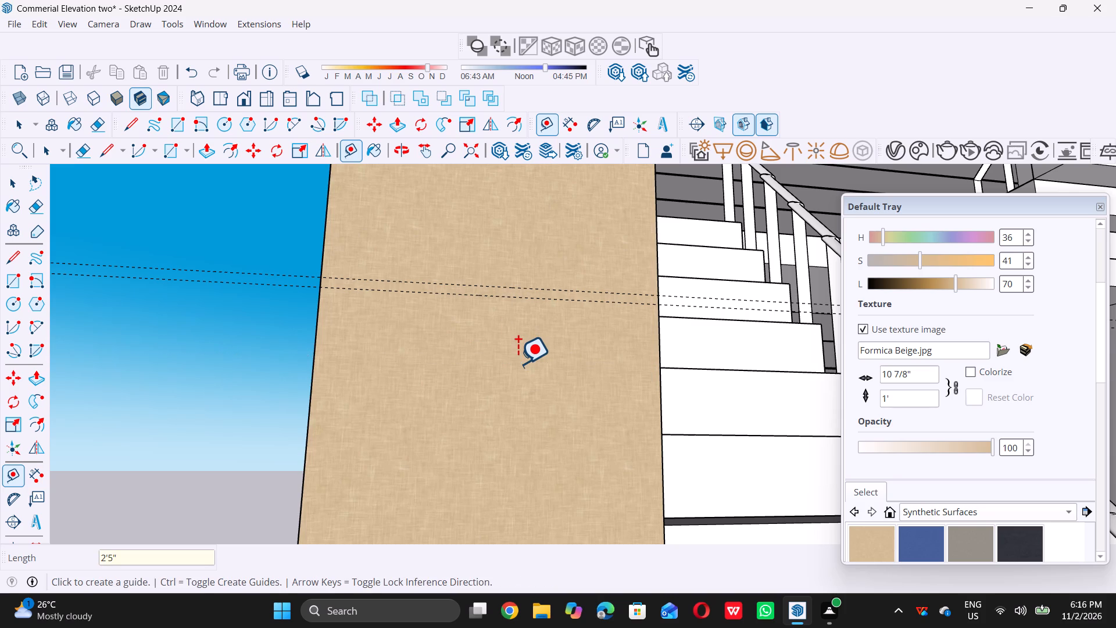
Add a parallel guide 0.5" below the lowest guide to complete the left column's seventh pair.
scroll(421, 263, "down", 16)
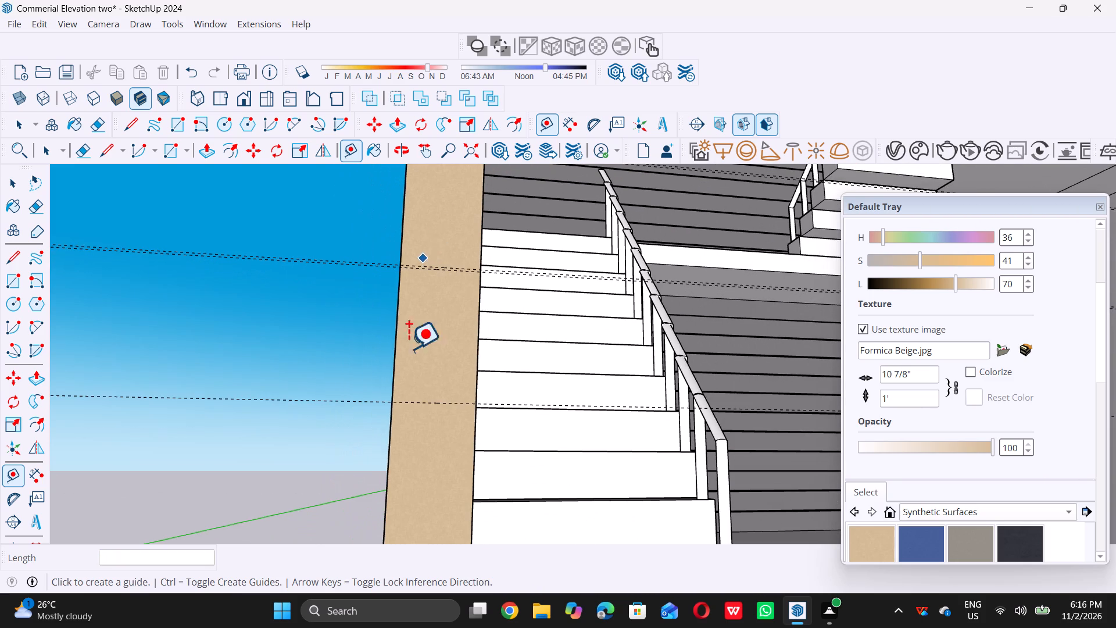
scroll(441, 427, "up", 9)
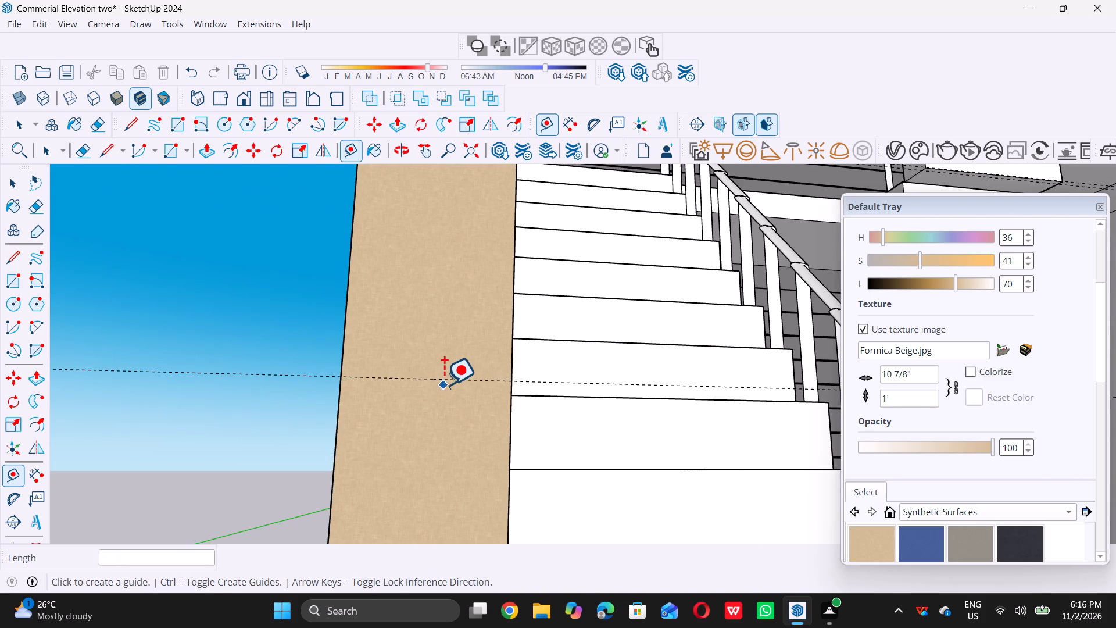
left_click(444, 380)
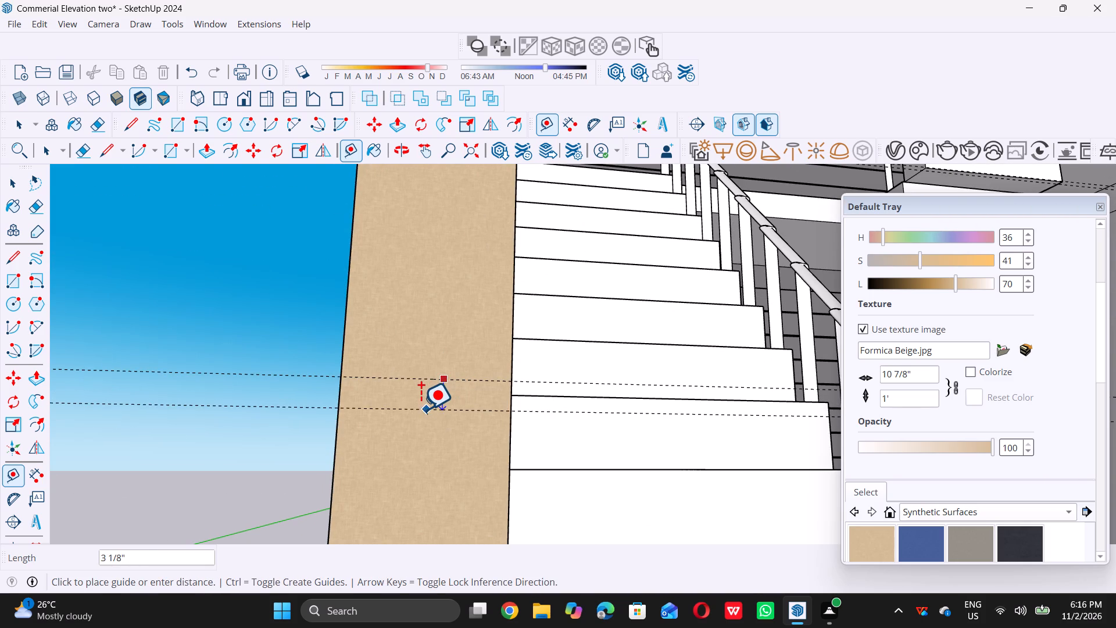
type("0.5")
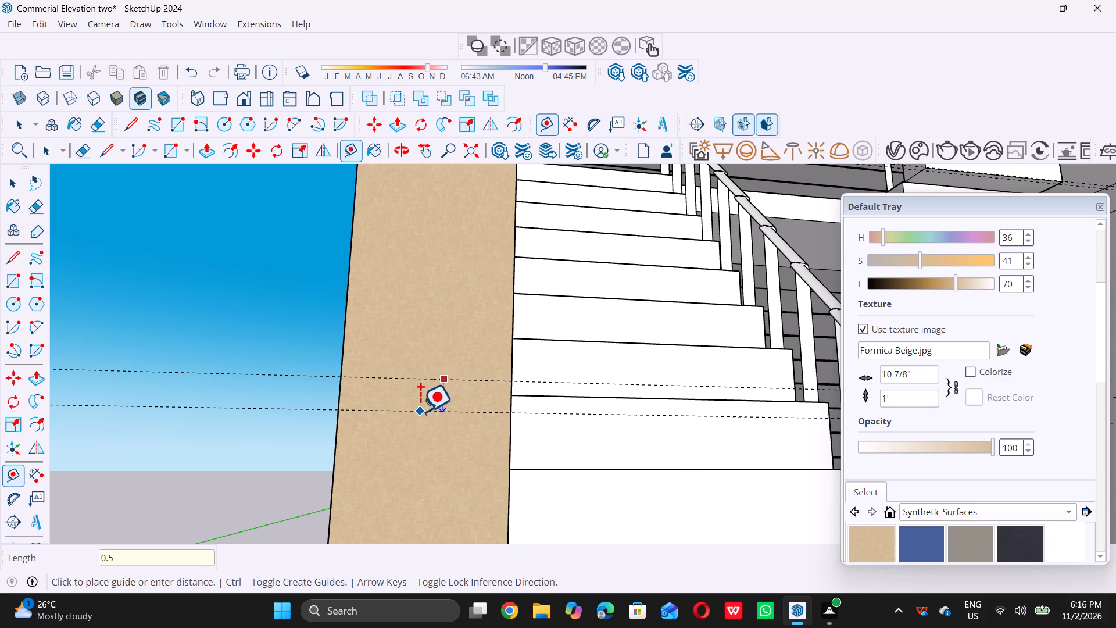
key("shift+quotedbl")
key("Return")
key("space")
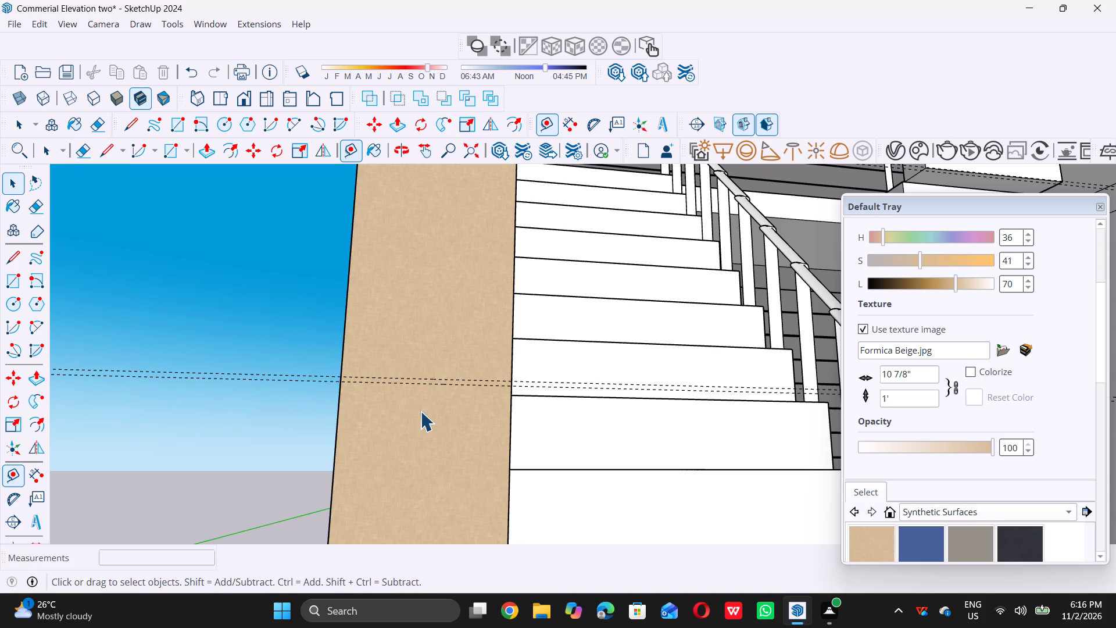
Draw a 0.5" high rectangle across the left column's full width between the lines of the lowest guide pair.
scroll(387, 420, "down", 3)
scroll(381, 353, "down", 13)
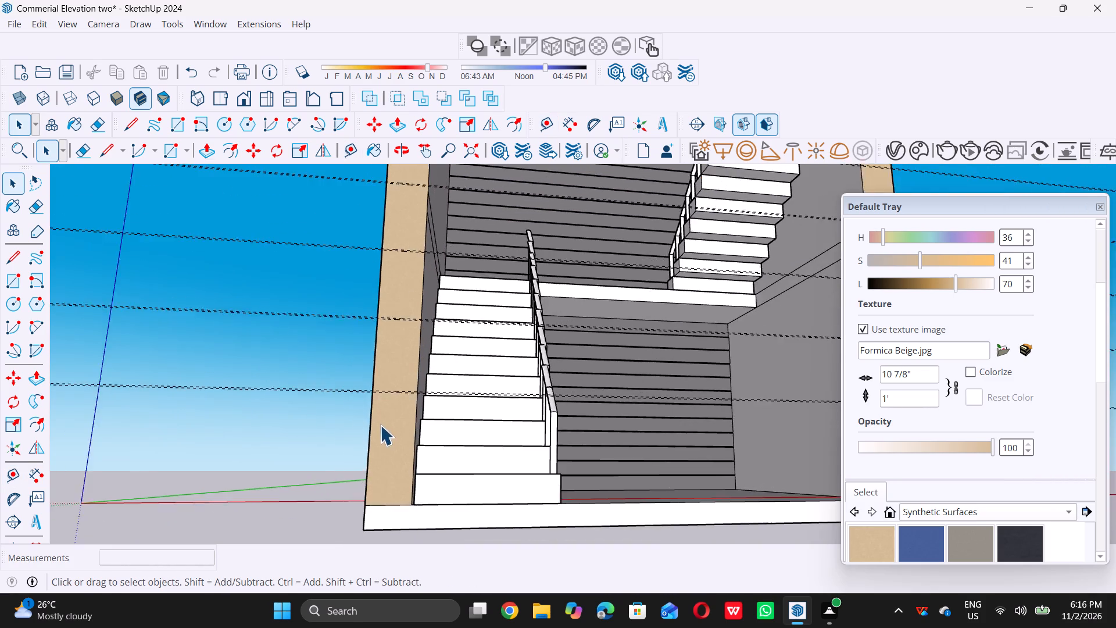
scroll(380, 425, "down", 3)
scroll(408, 380, "up", 5)
scroll(360, 418, "up", 5)
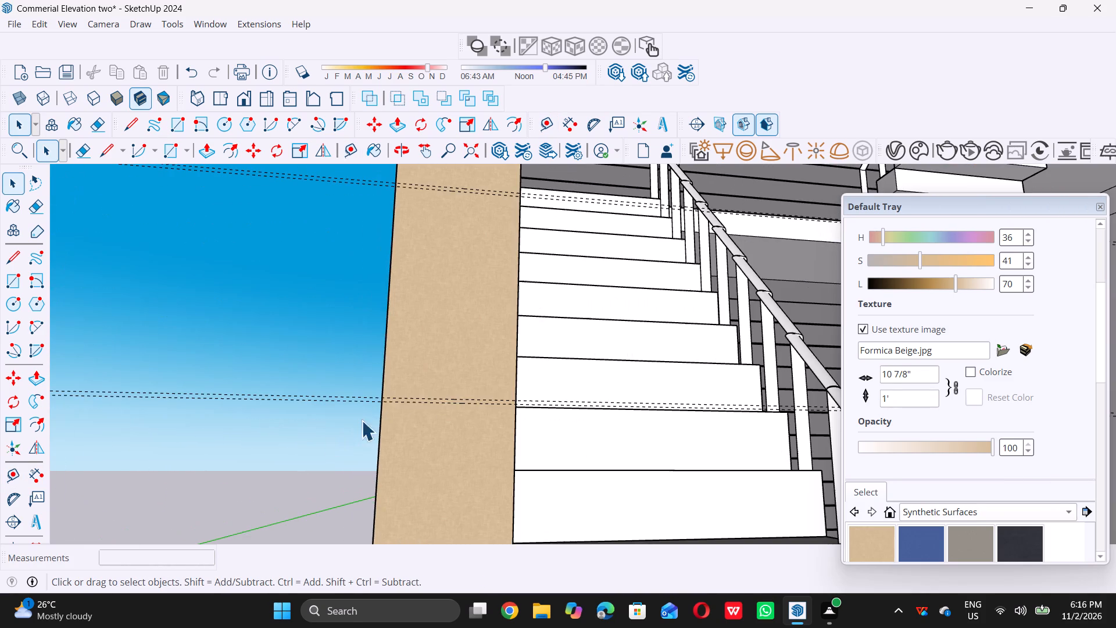
scroll(412, 393, "up", 16)
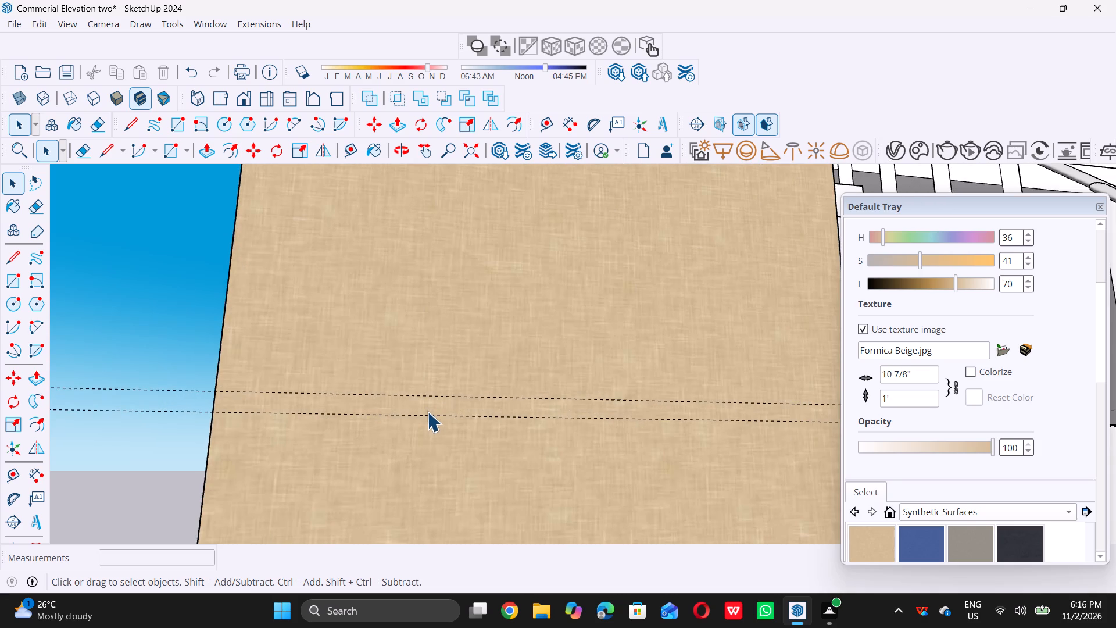
key("r")
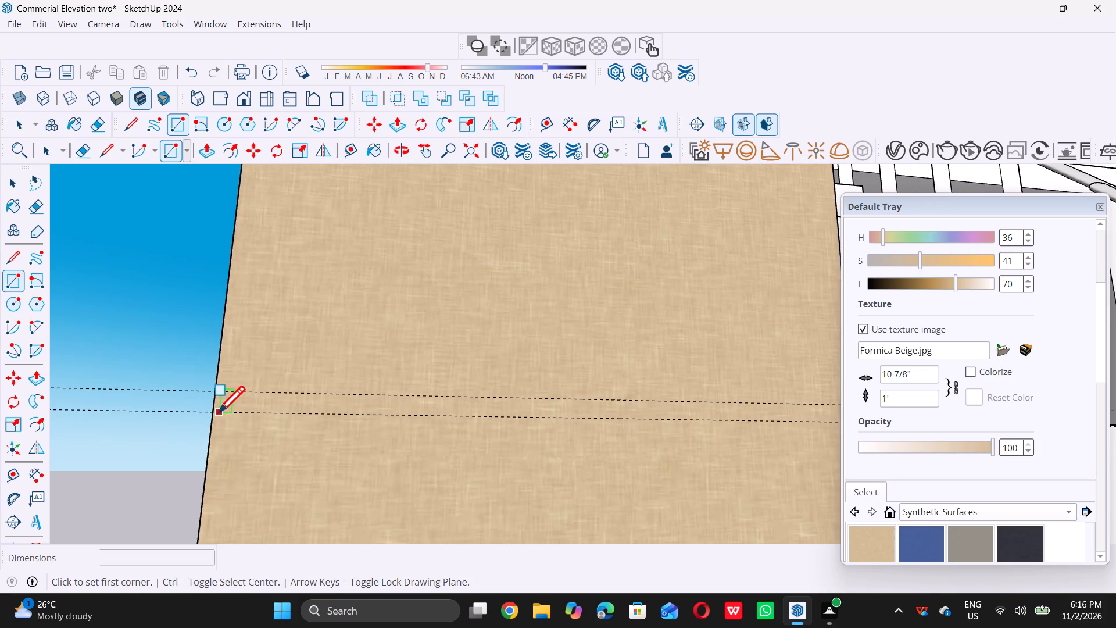
left_click(214, 411)
scroll(214, 411, "down", 4)
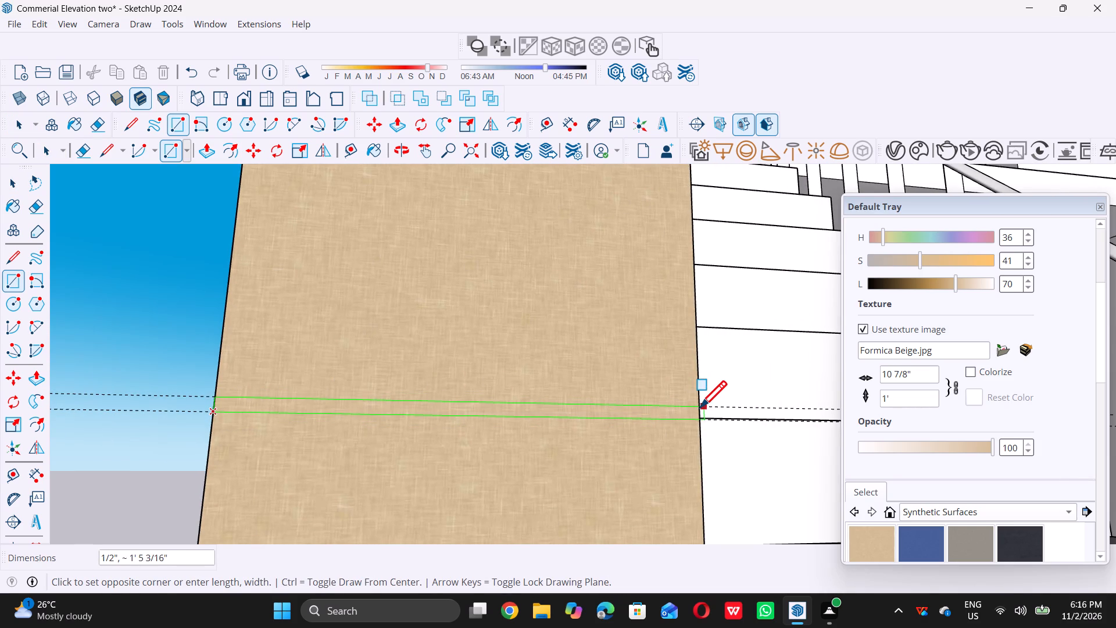
left_click(698, 406)
Draw a 0.5" by 1'5" rectangle across the left column between the lines of the sixth guide pair.
scroll(549, 475, "down", 12)
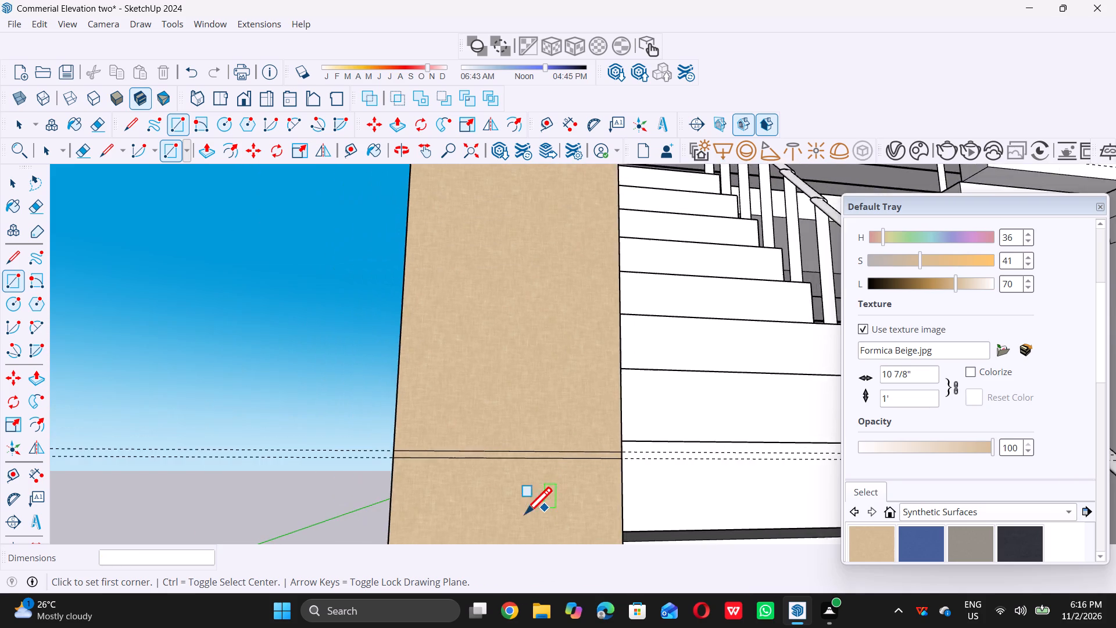
scroll(525, 513, "down", 9)
scroll(542, 277, "up", 6)
scroll(551, 327, "up", 2)
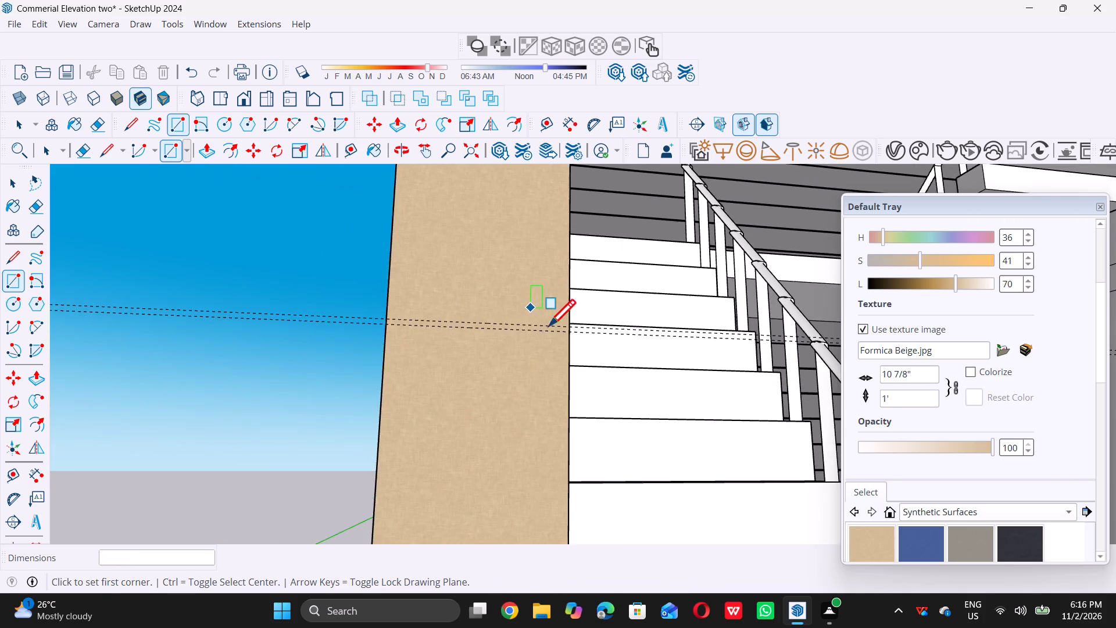
scroll(549, 326, "up", 11)
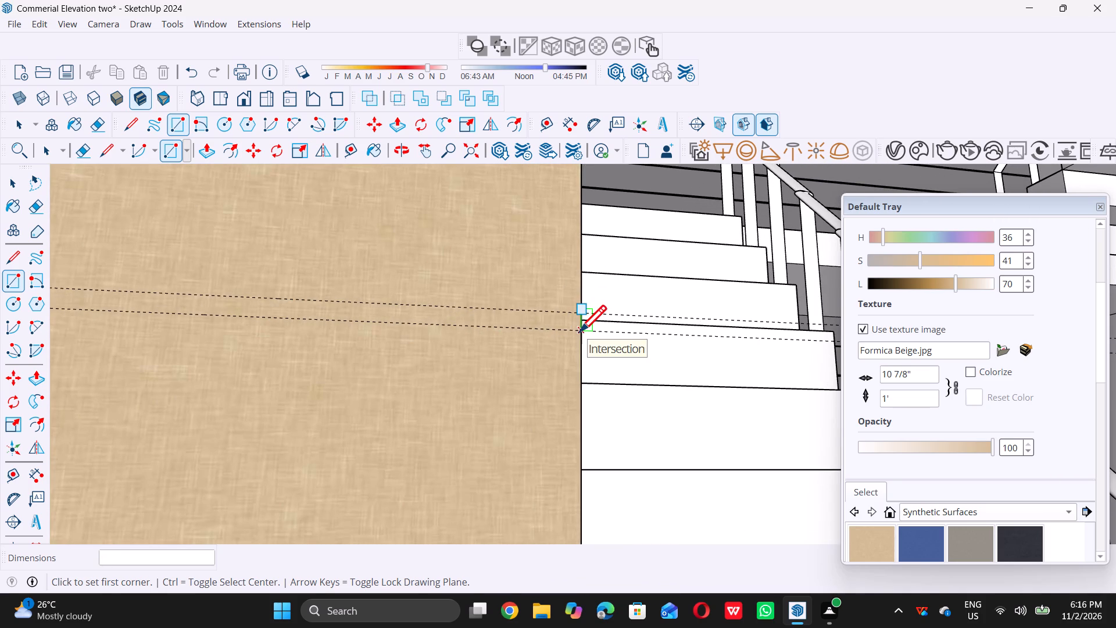
left_click(580, 331)
scroll(496, 323, "down", 6)
scroll(173, 309, "up", 2)
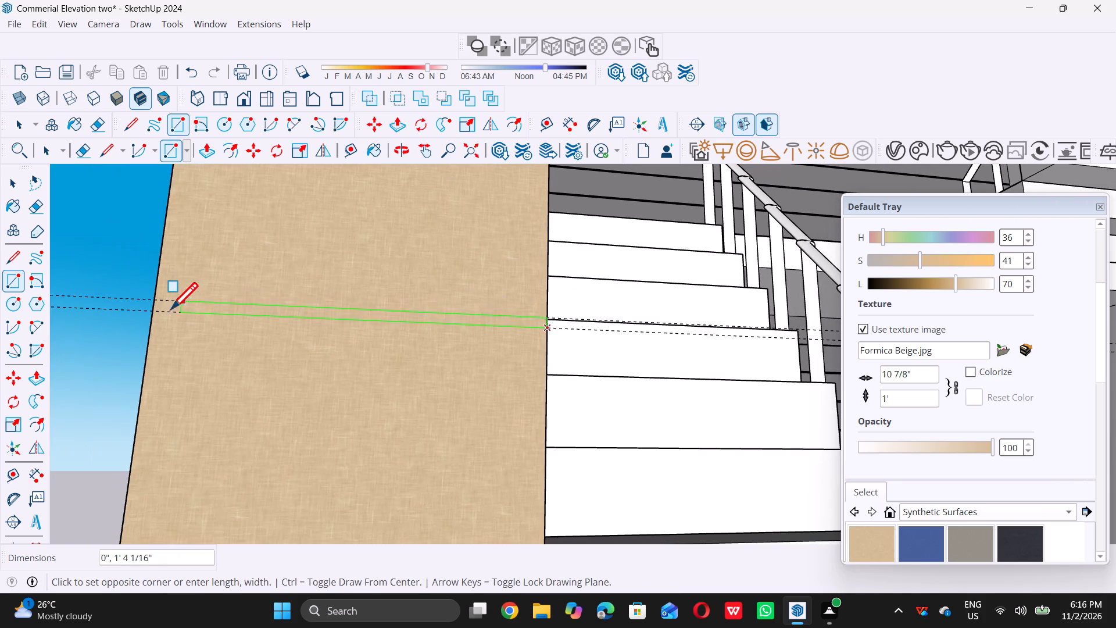
scroll(171, 309, "up", 1)
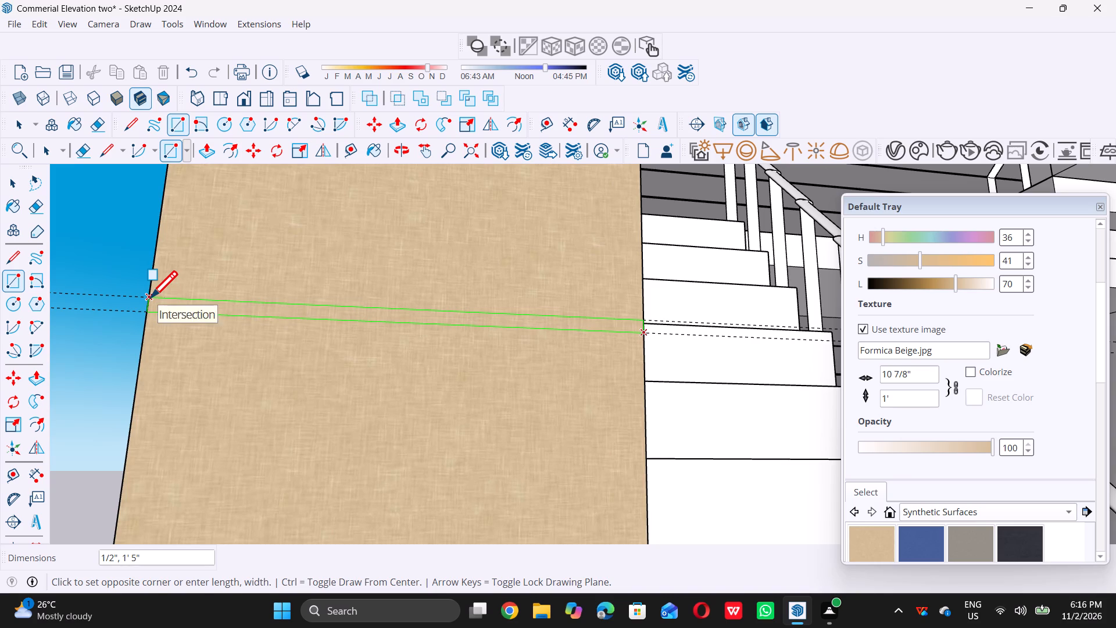
double_click(151, 295)
key("space")
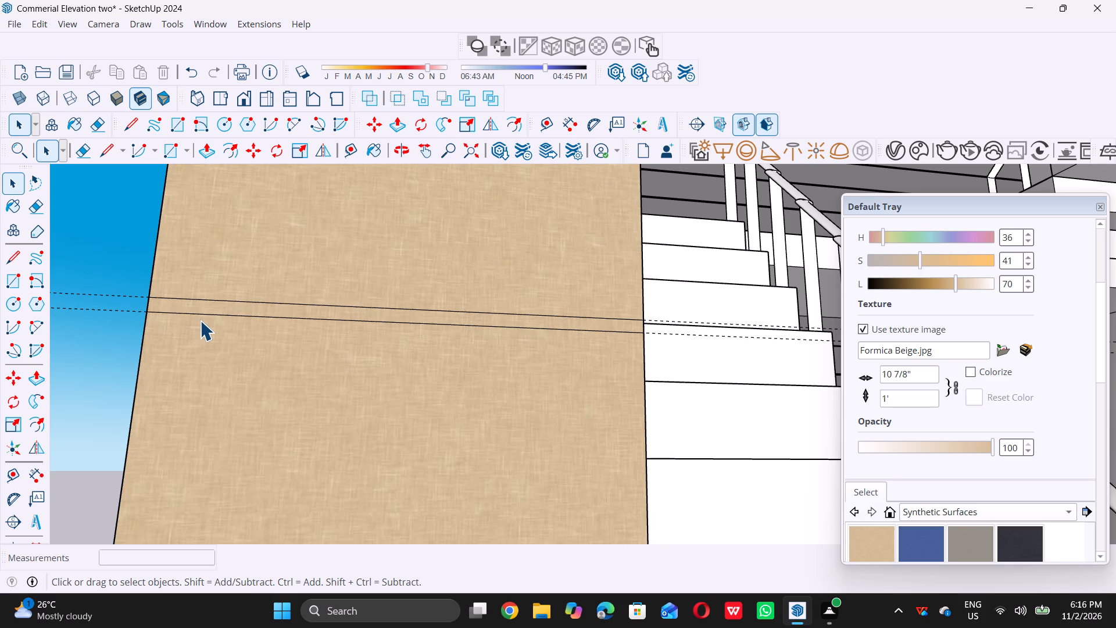
Draw a 0.5" by 1'5" rectangle across the left column between the lines of the fifth guide pair.
scroll(248, 364, "down", 10)
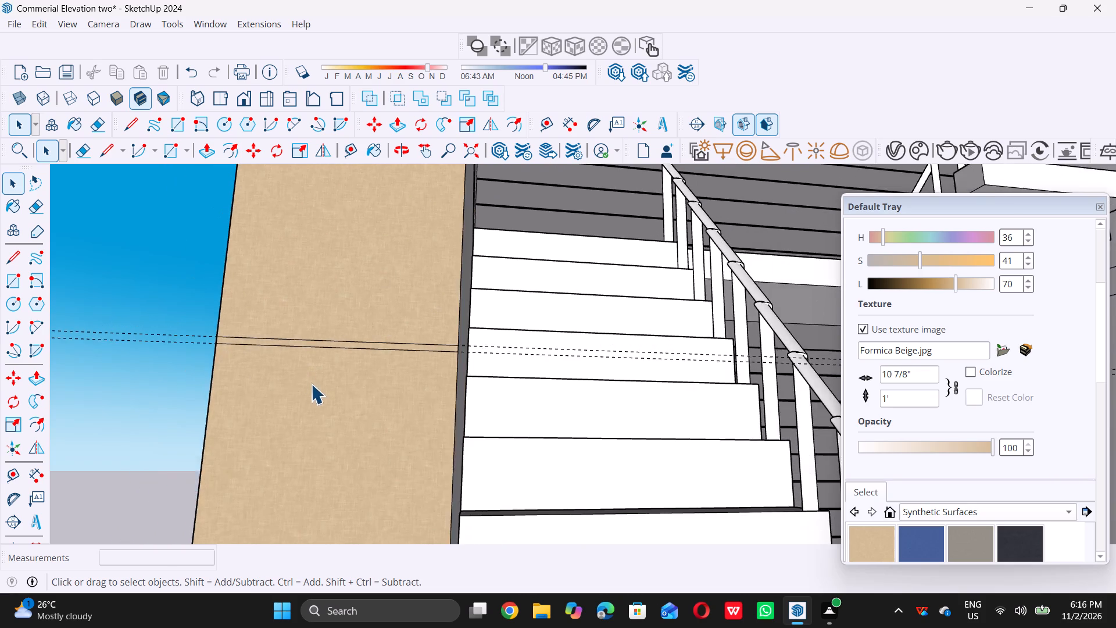
scroll(311, 384, "down", 19)
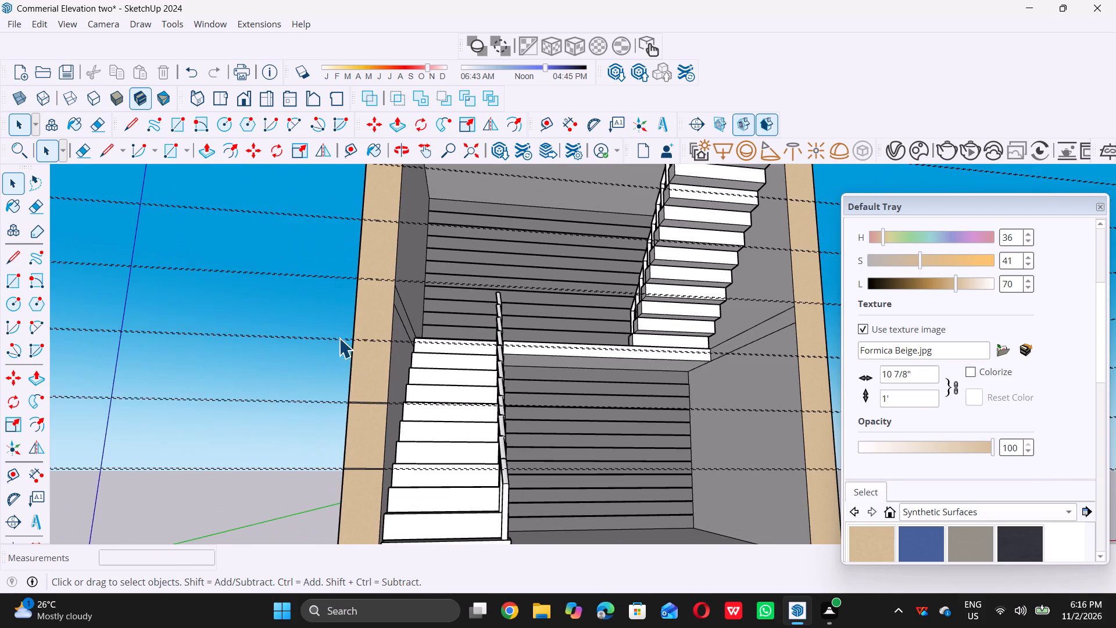
scroll(351, 283, "up", 6)
key("r")
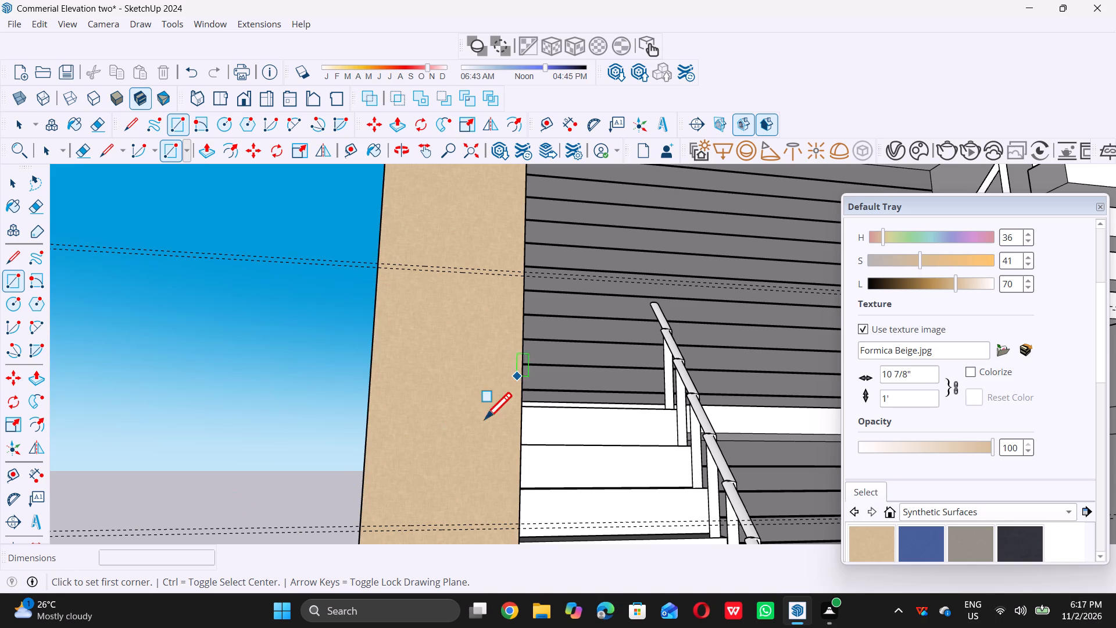
scroll(466, 355, "down", 7)
scroll(447, 304, "down", 5)
scroll(444, 423, "up", 3)
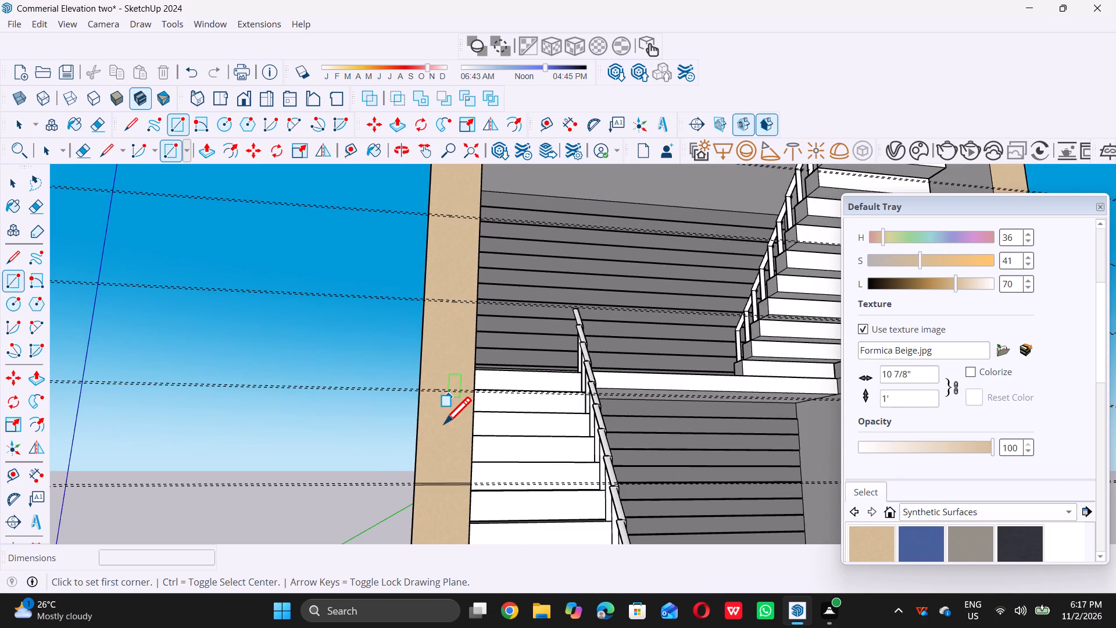
scroll(444, 423, "up", 2)
scroll(421, 380, "up", 13)
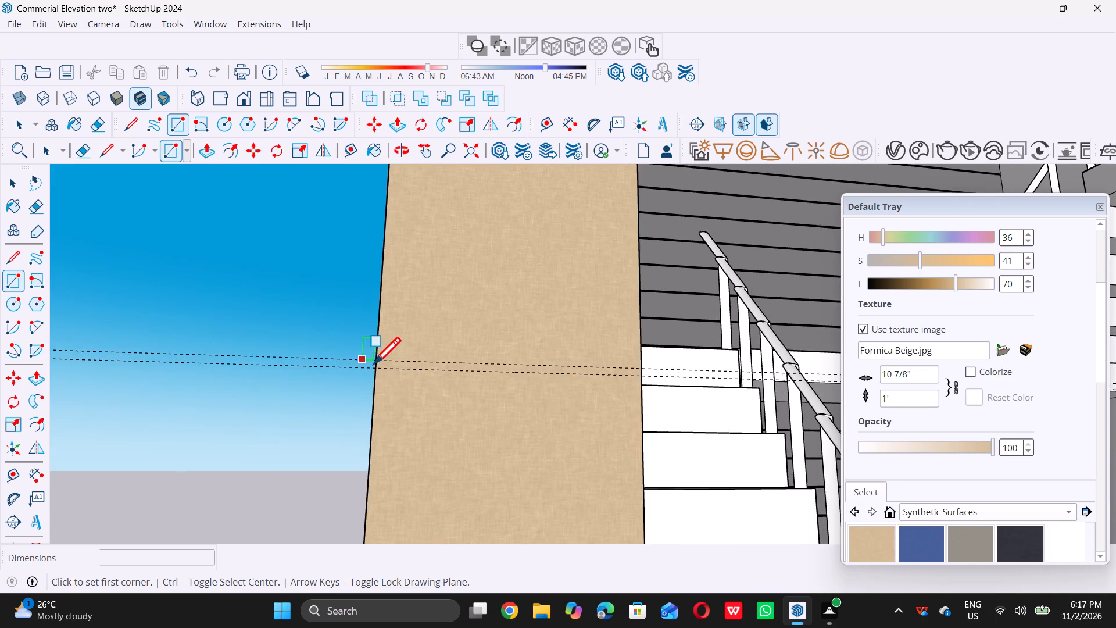
scroll(373, 363, "up", 5)
scroll(373, 367, "down", 4)
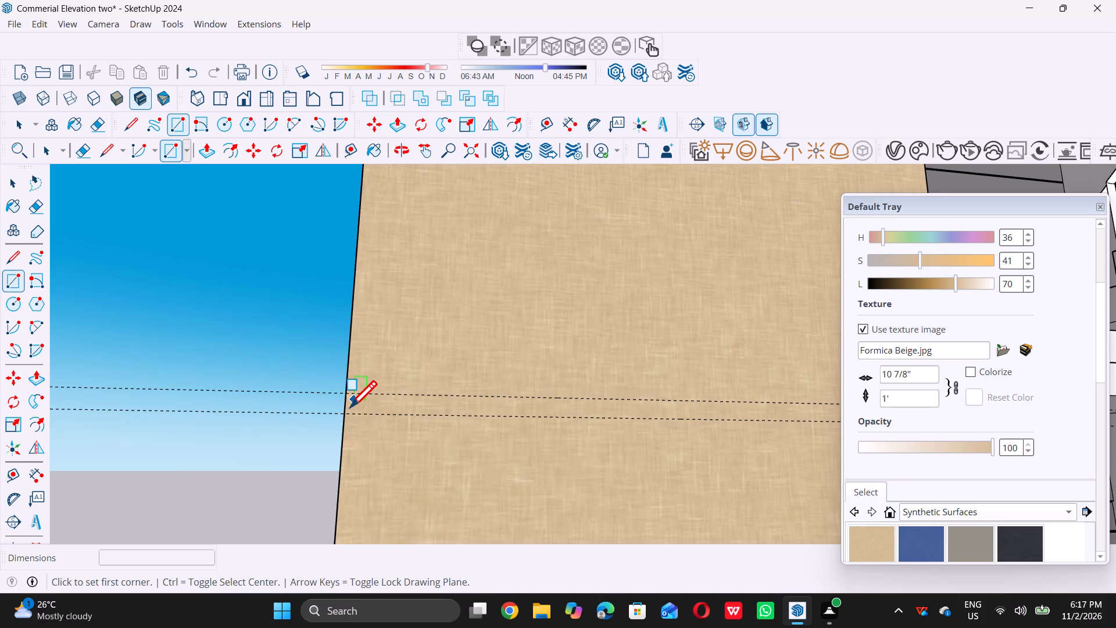
left_click(346, 413)
scroll(346, 411, "down", 2)
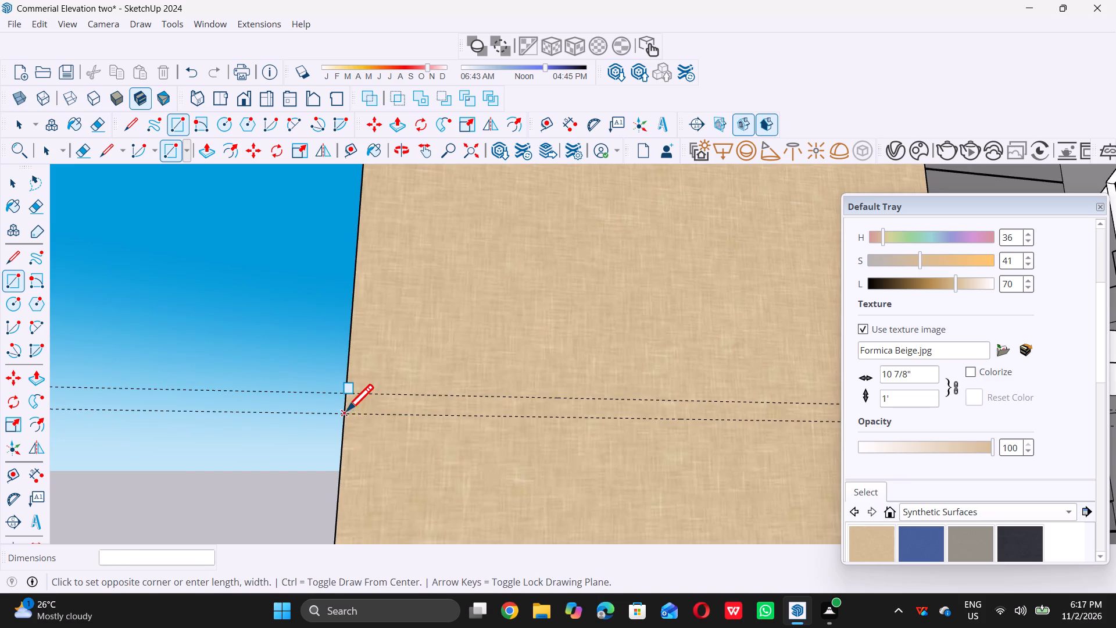
scroll(346, 411, "down", 4)
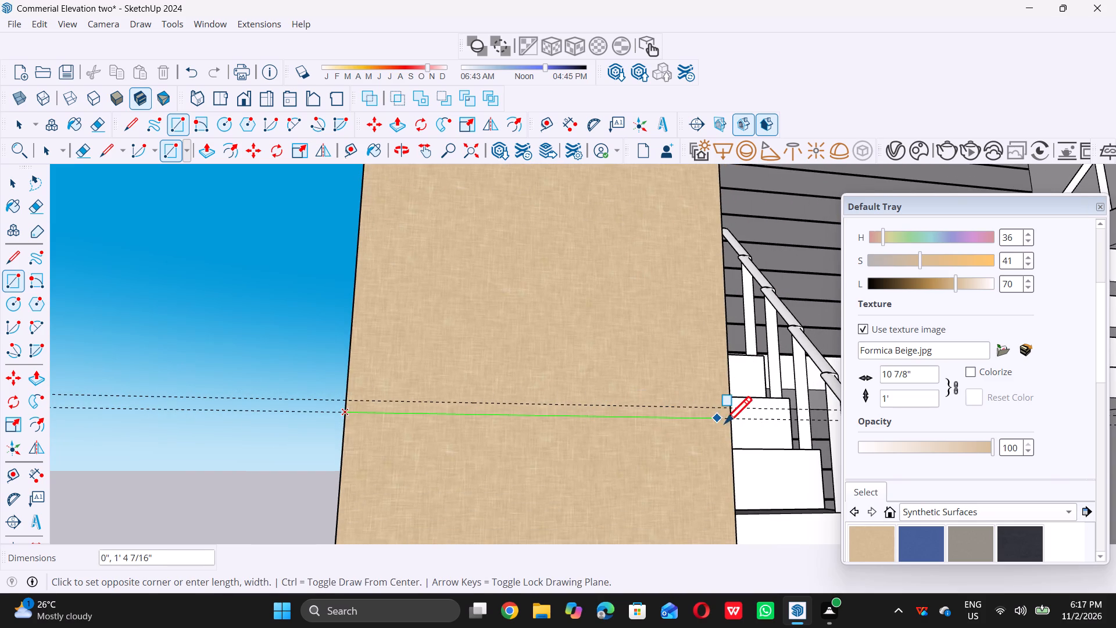
left_click(728, 406)
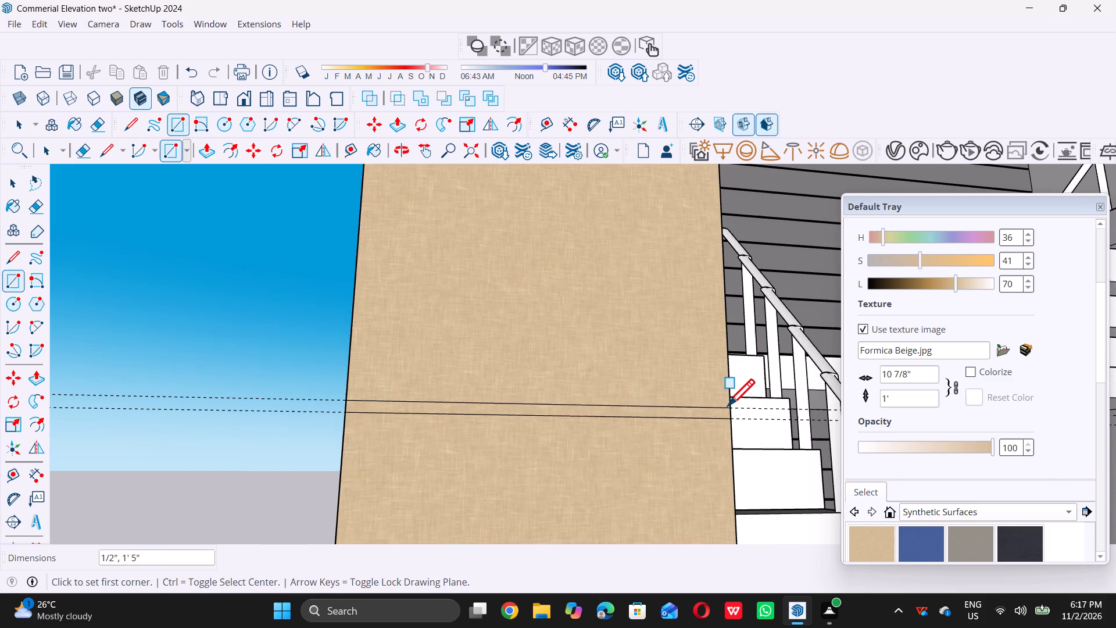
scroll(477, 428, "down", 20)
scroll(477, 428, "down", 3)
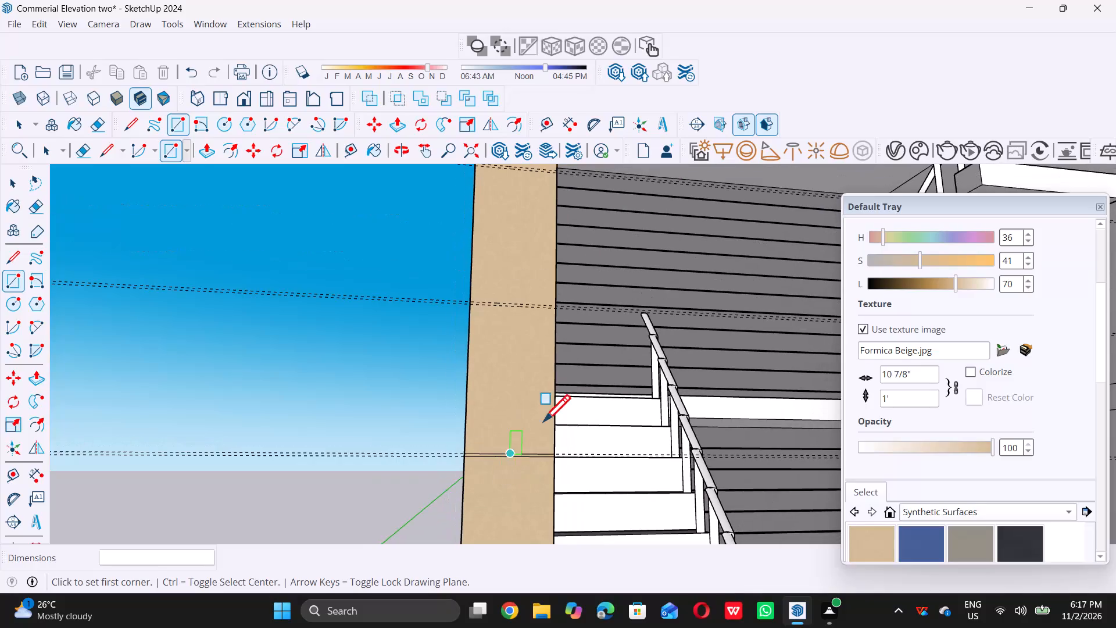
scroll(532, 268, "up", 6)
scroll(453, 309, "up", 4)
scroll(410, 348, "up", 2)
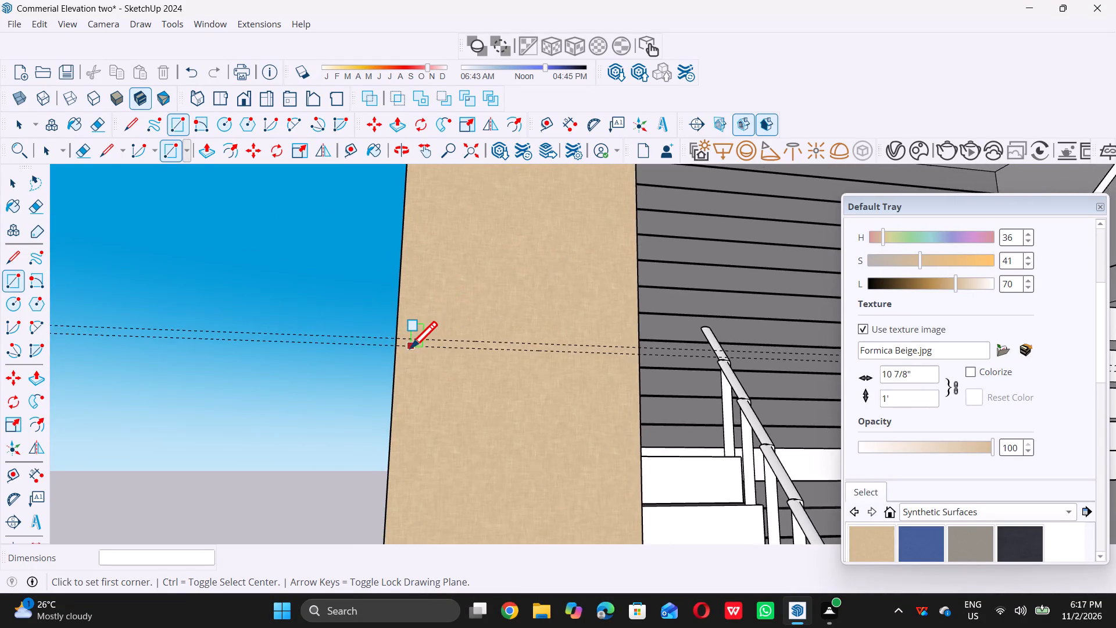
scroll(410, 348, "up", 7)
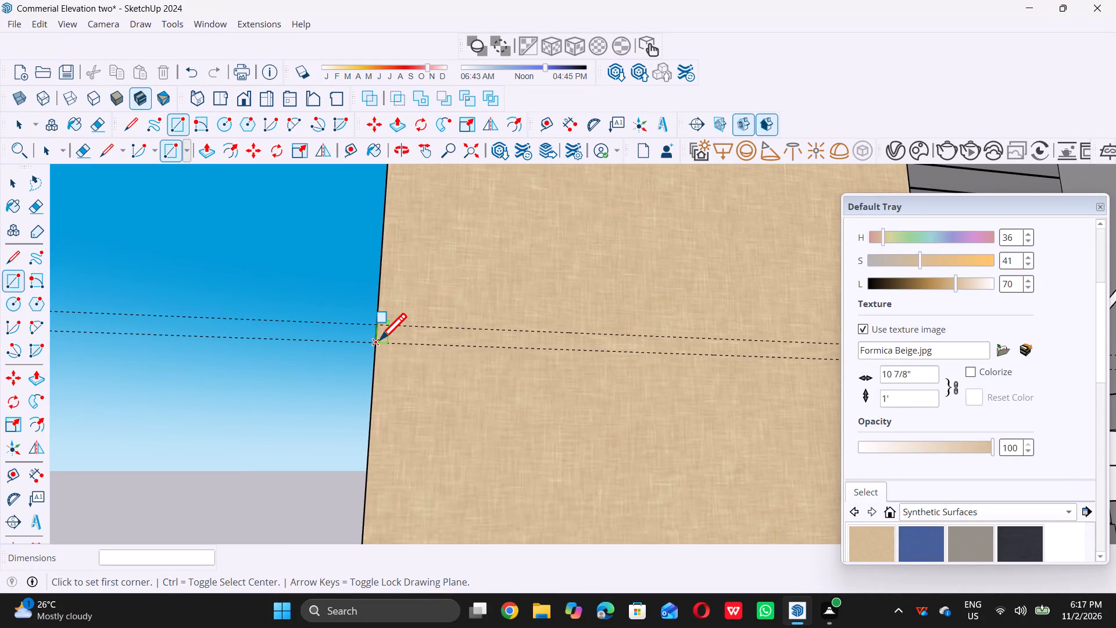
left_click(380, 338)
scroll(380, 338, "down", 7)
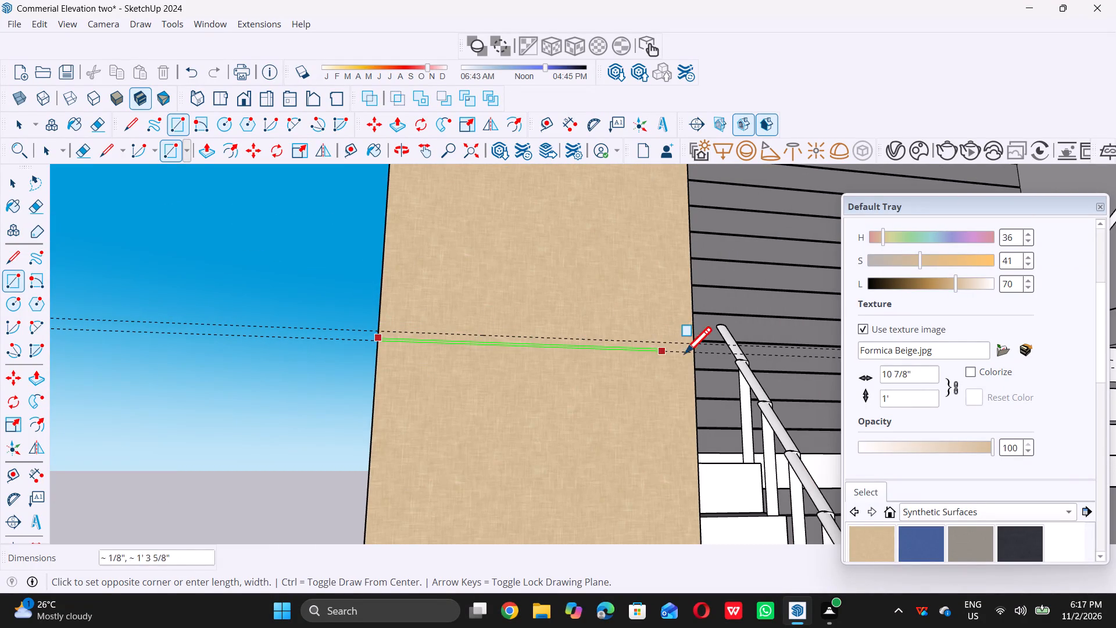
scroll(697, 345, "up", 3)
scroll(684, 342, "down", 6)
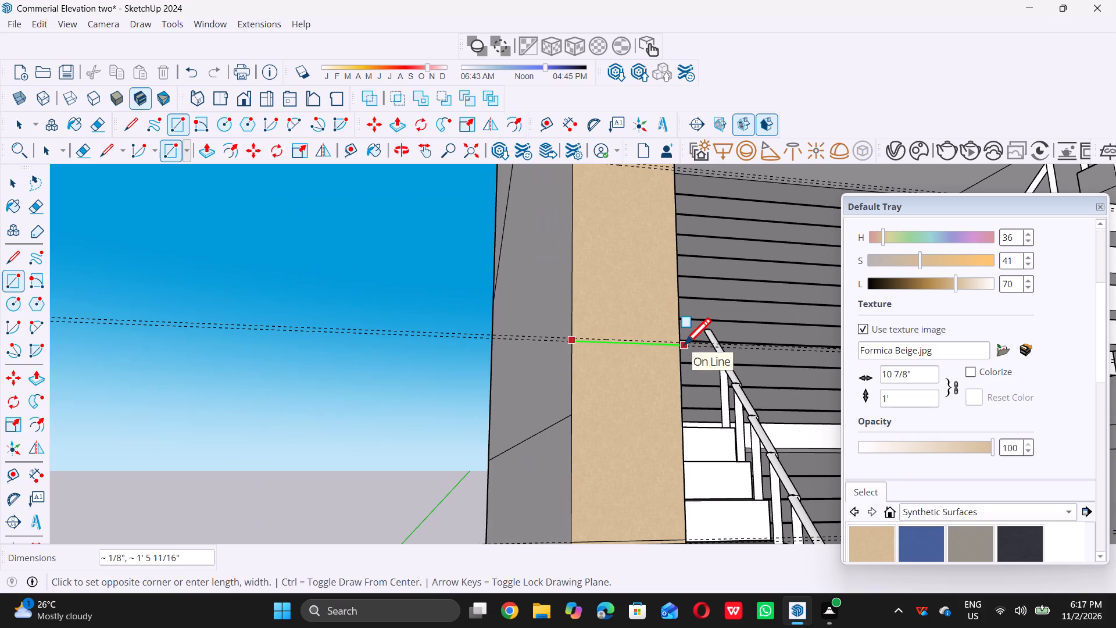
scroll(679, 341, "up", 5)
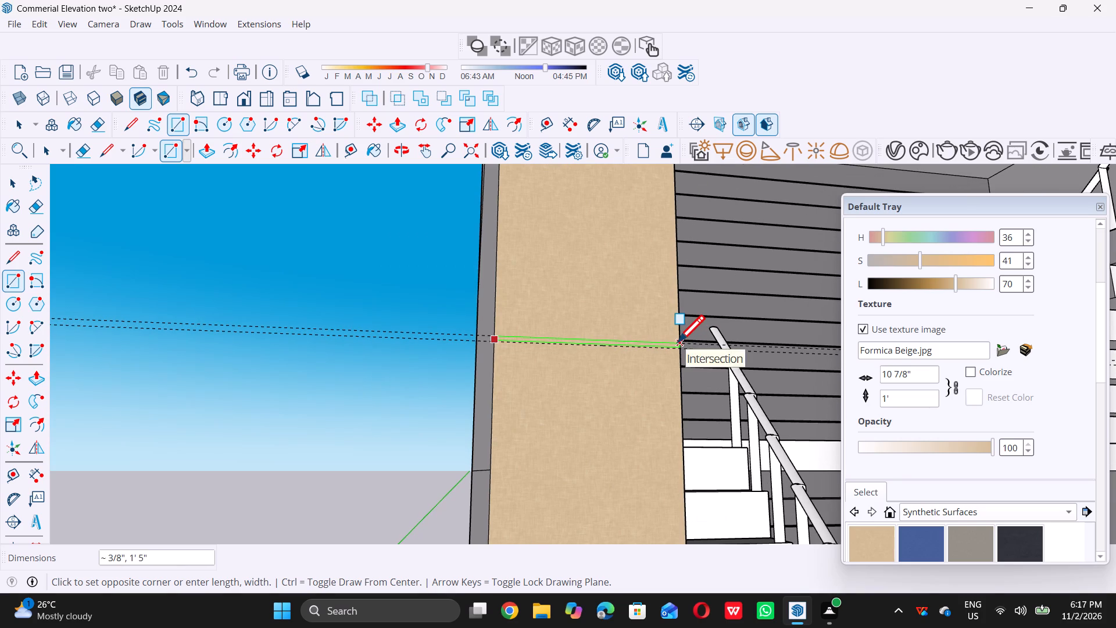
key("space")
Draw a 0.5" by 1'5" rectangle across the left column between the lines of the fourth guide pair.
key("r")
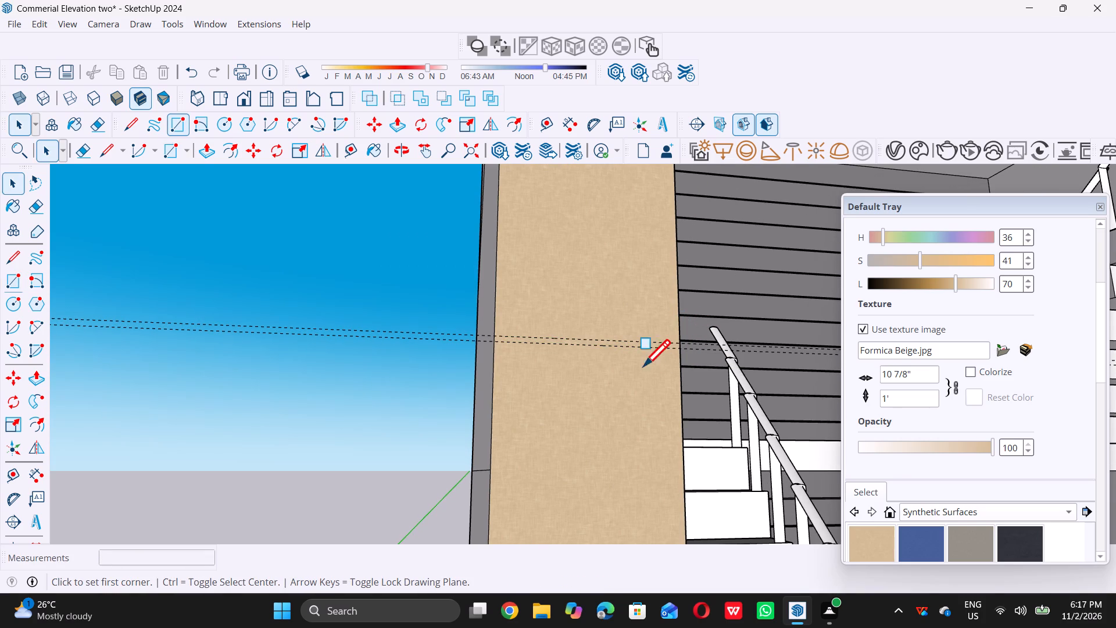
scroll(534, 353, "up", 8)
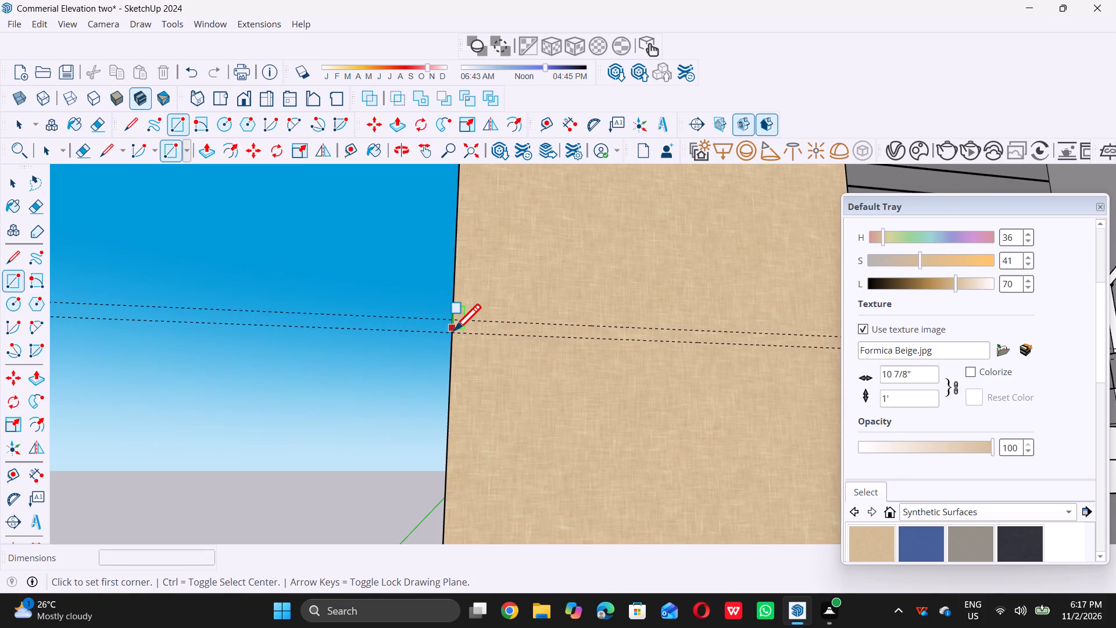
left_click(453, 332)
scroll(453, 332, "down", 5)
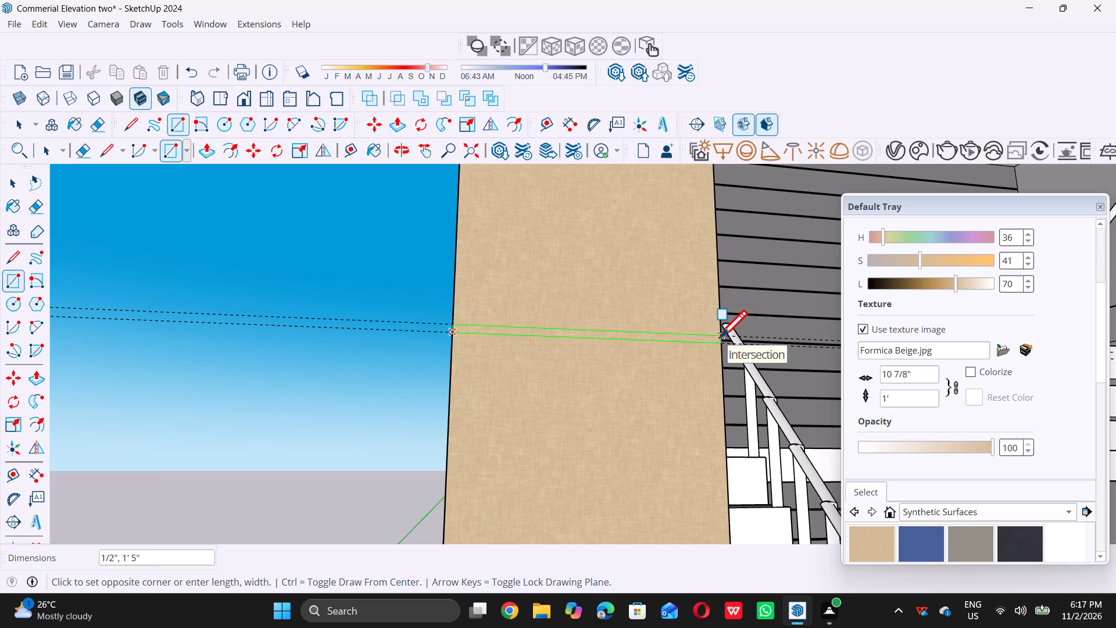
left_click(721, 335)
Draw a rectangle across the left column's full width between the lines of the third guide pair.
scroll(581, 380, "down", 17)
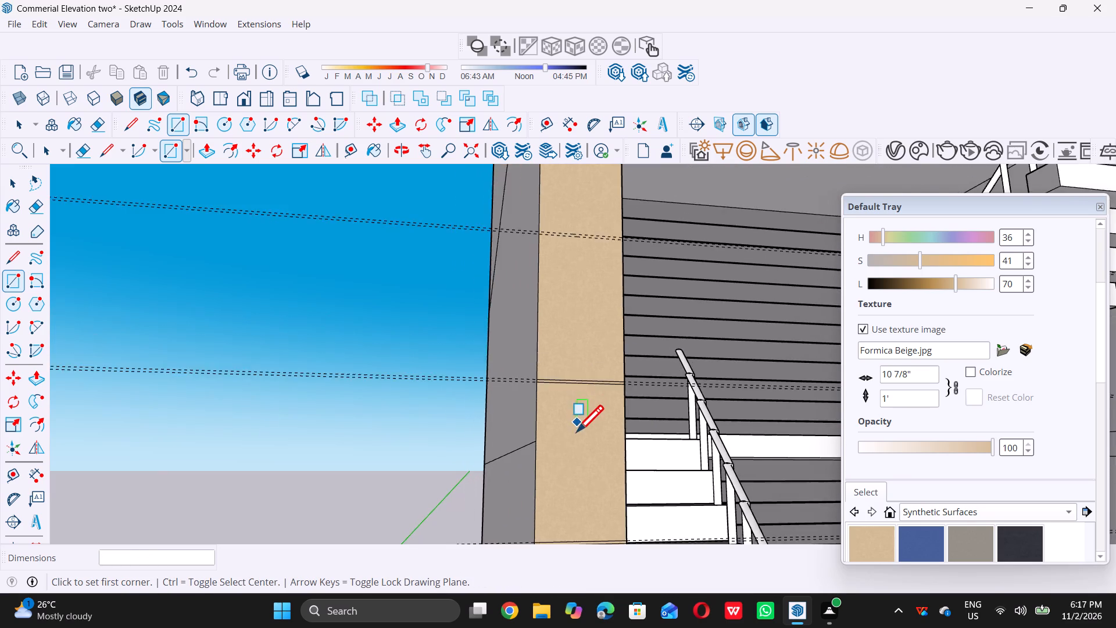
scroll(577, 431, "down", 5)
scroll(615, 309, "up", 6)
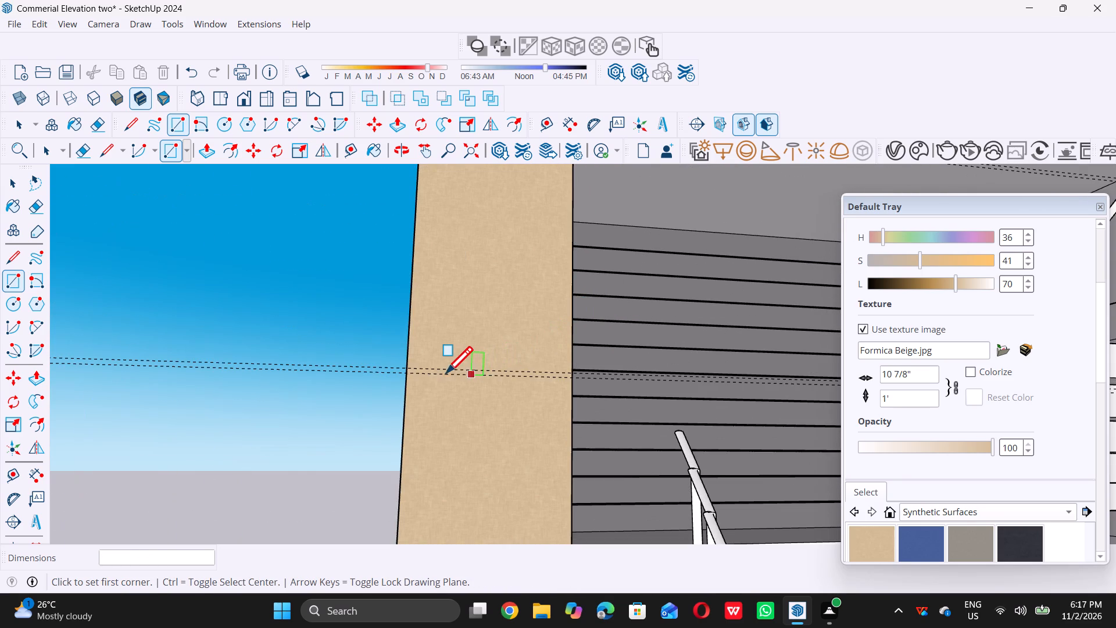
left_click(407, 375)
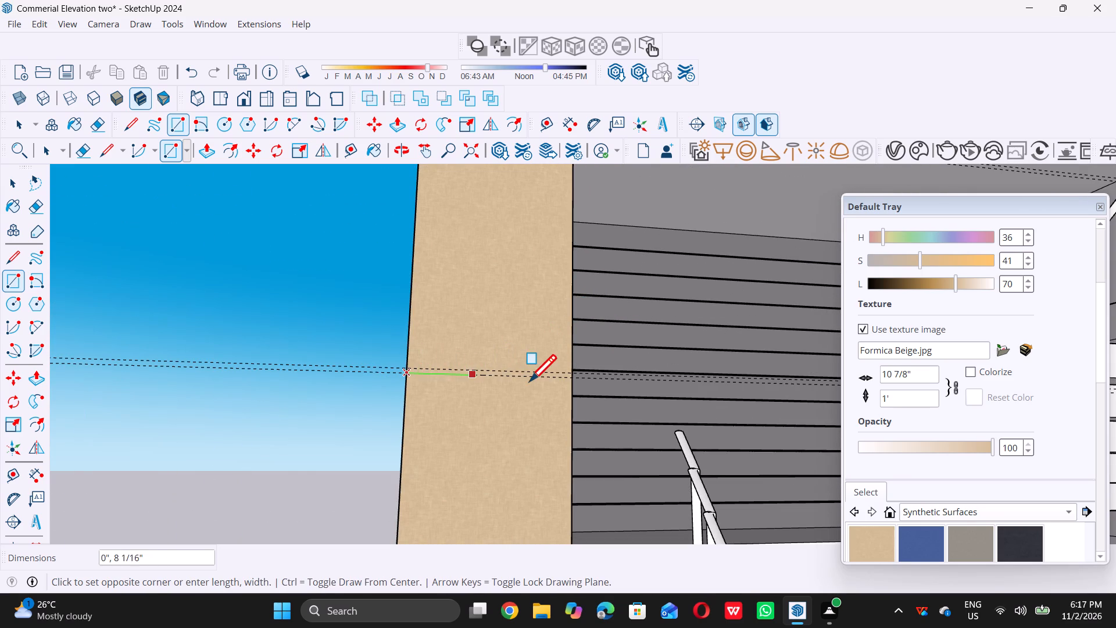
left_click(572, 372)
Draw a 0.5" by 1'5" rectangle across the left column between the lines of the second guide pair.
scroll(495, 392, "down", 6)
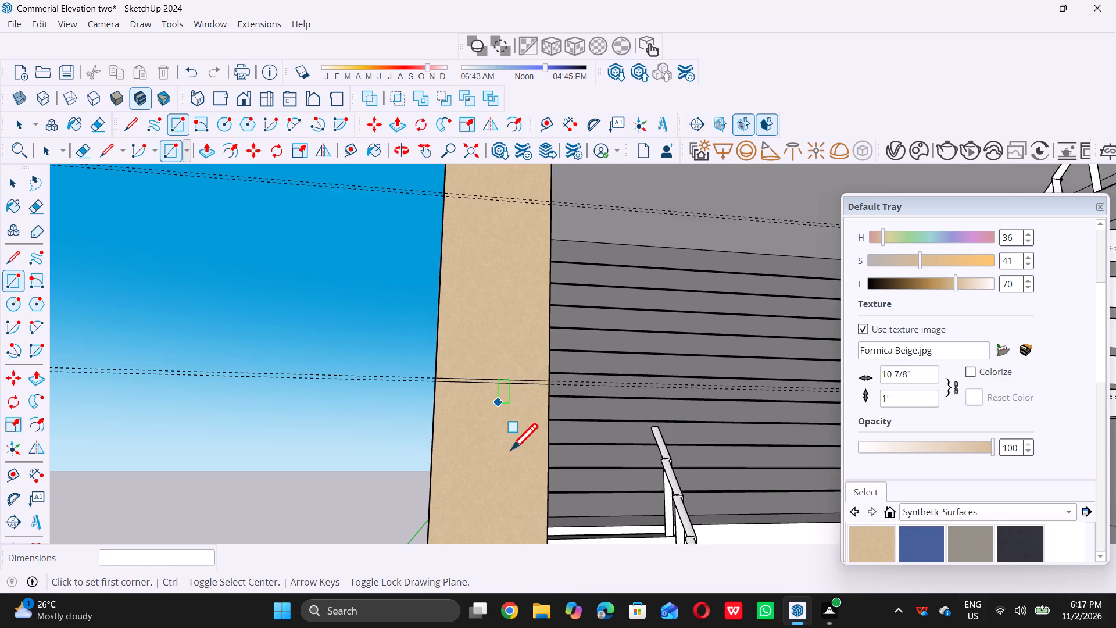
scroll(511, 449, "down", 11)
scroll(534, 322, "up", 11)
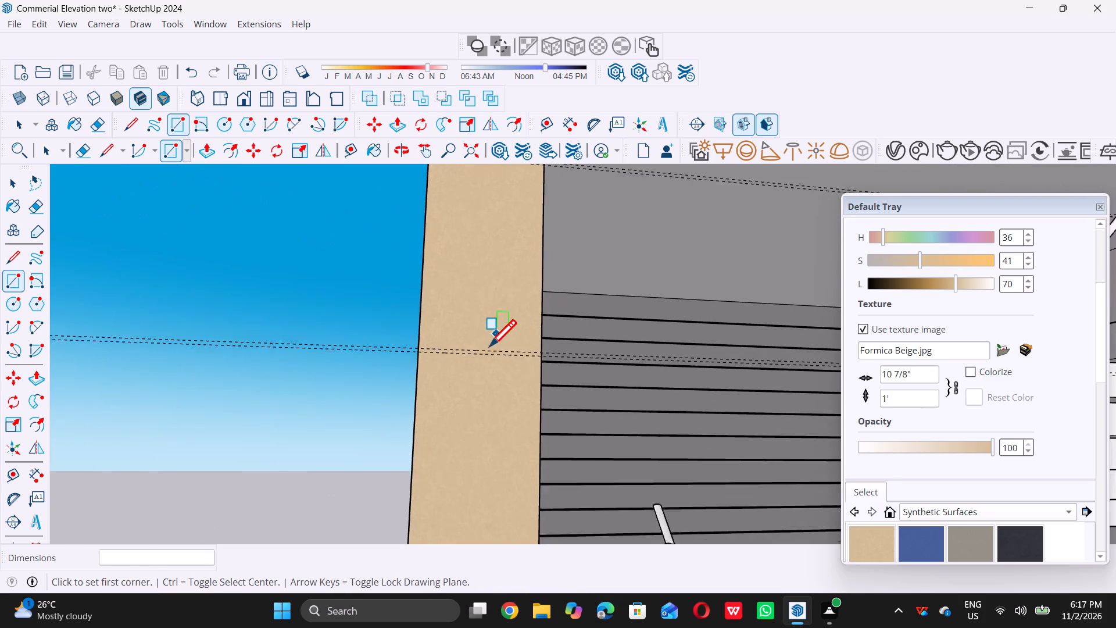
scroll(489, 346, "up", 10)
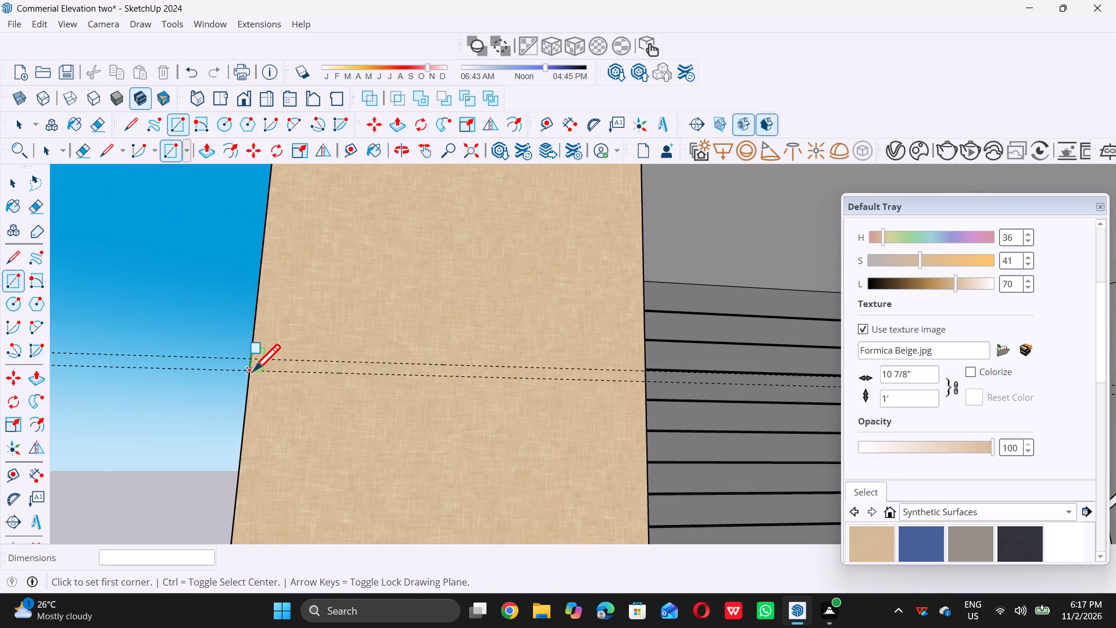
left_click(252, 370)
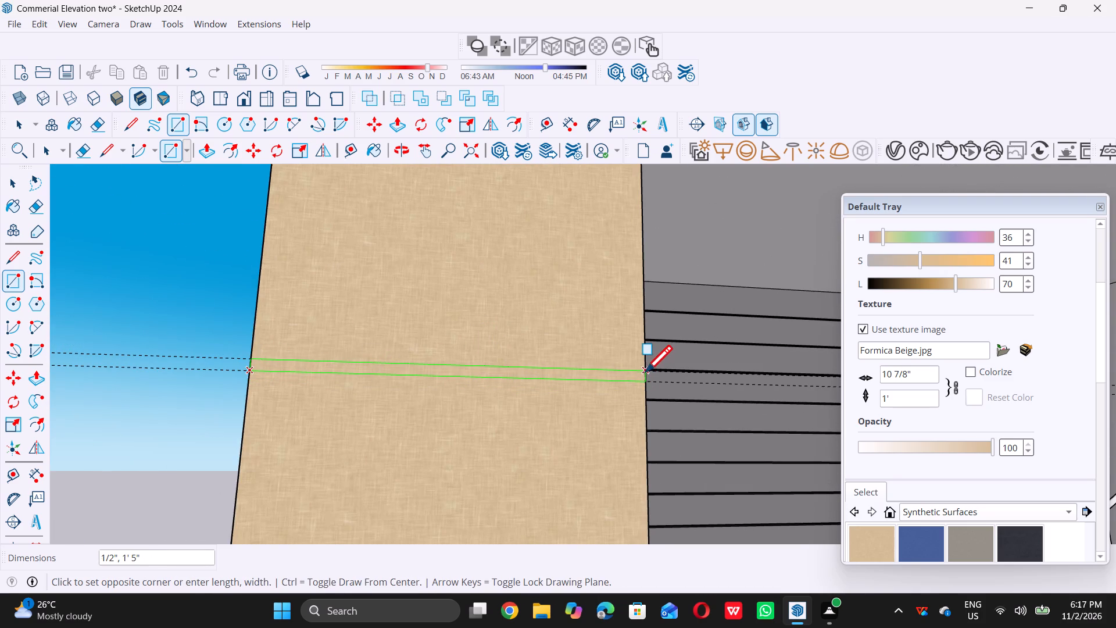
left_click(645, 370)
Draw a 0.5" by 1'5" rectangle across the left column between the lines of the topmost guide pair.
scroll(520, 427, "down", 18)
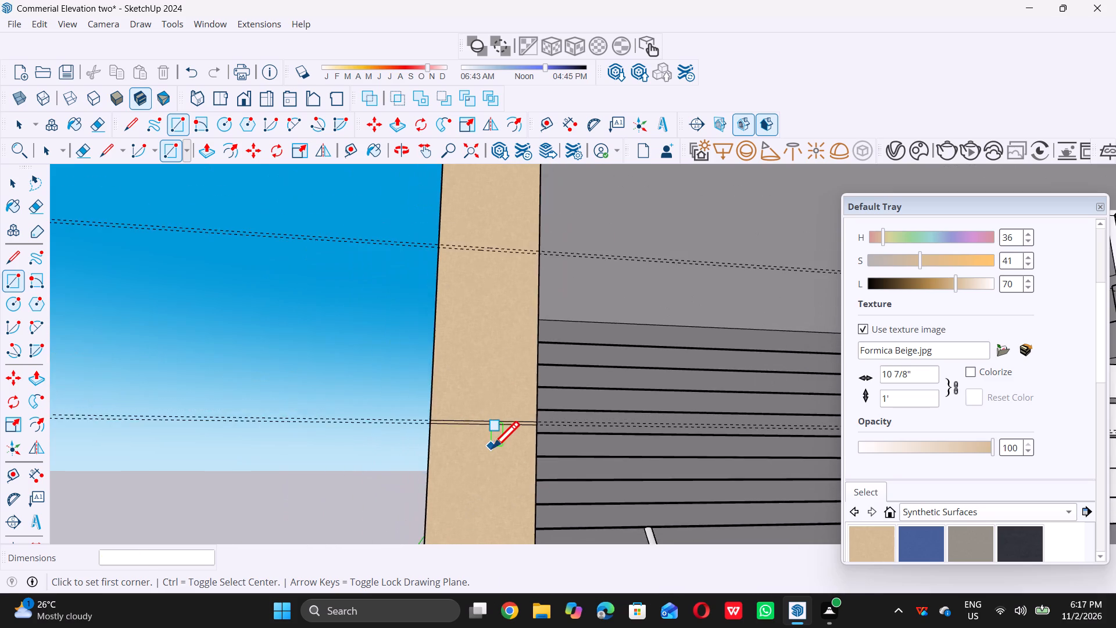
scroll(492, 448, "down", 3)
scroll(490, 277, "up", 17)
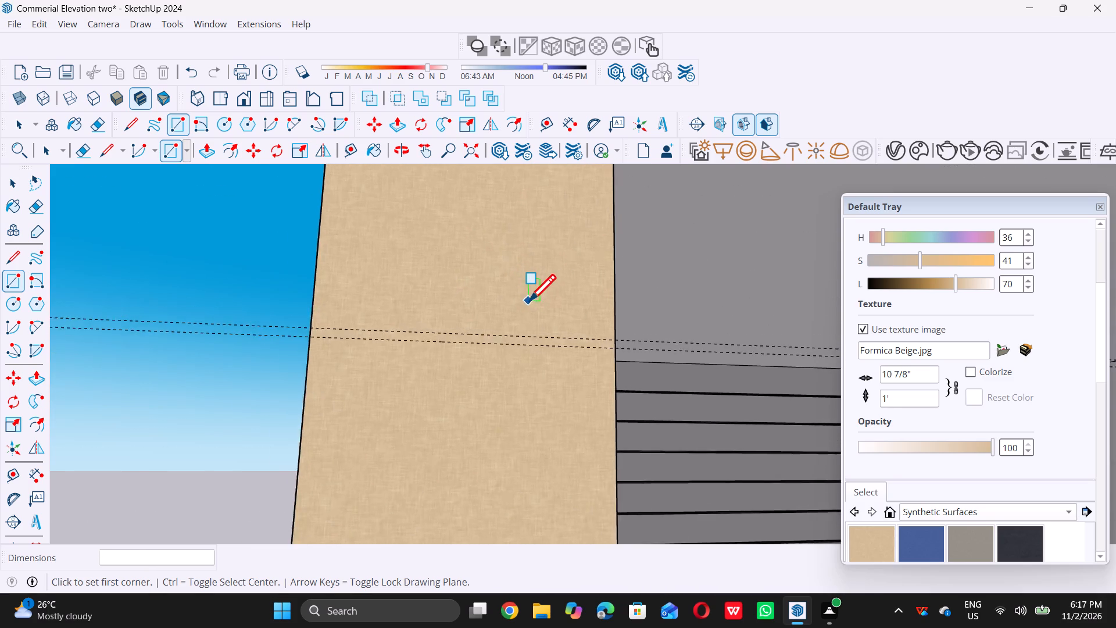
scroll(529, 301, "up", 3)
left_click(138, 367)
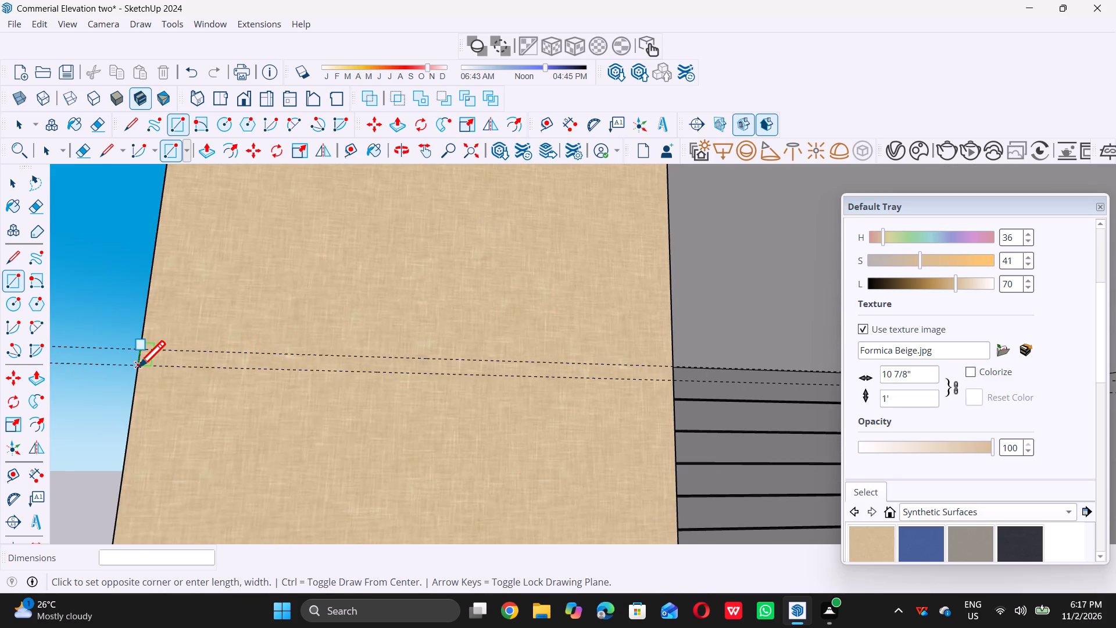
left_click(672, 365)
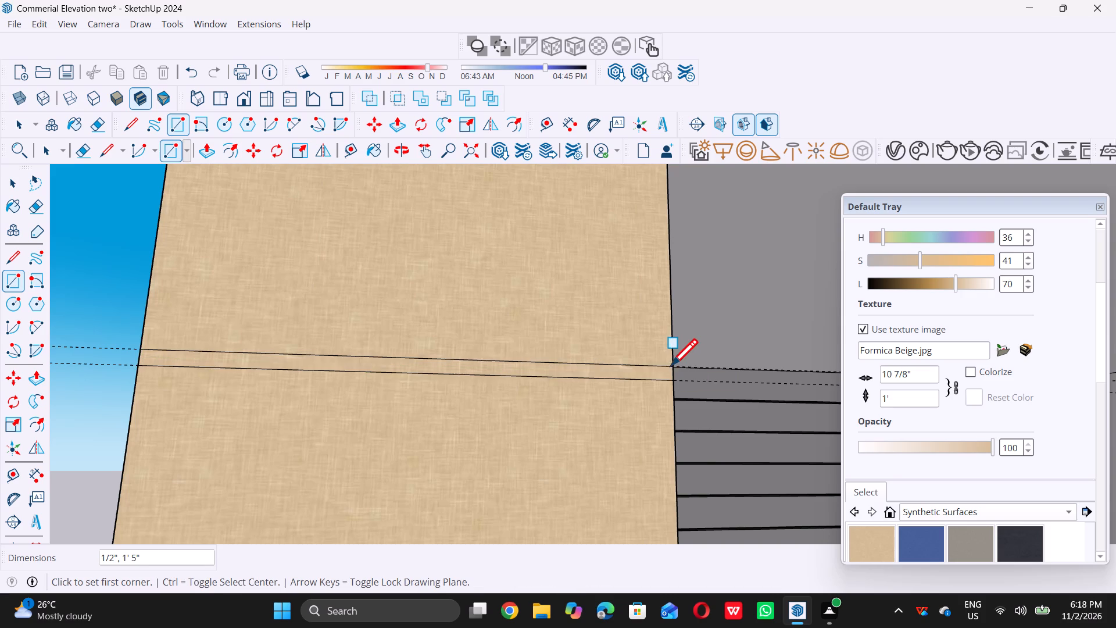
Draw a 0.5" by 1'5" rectangle across the right column between the lines of the topmost guide pair.
scroll(539, 381, "down", 20)
scroll(539, 381, "down", 6)
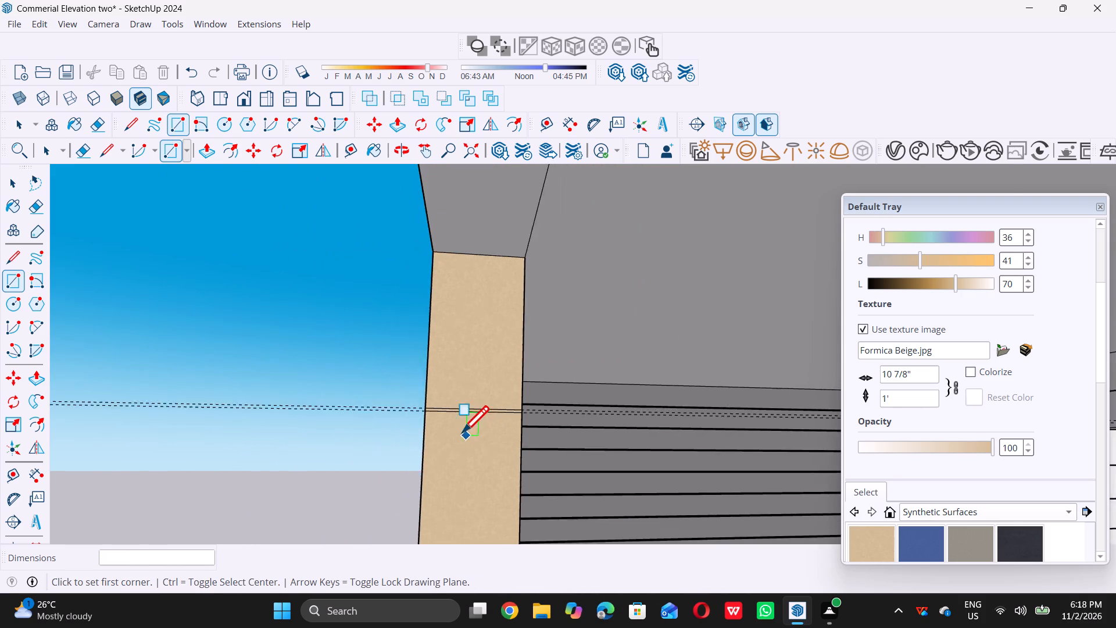
scroll(398, 362, "down", 17)
scroll(574, 361, "up", 5)
scroll(545, 348, "up", 17)
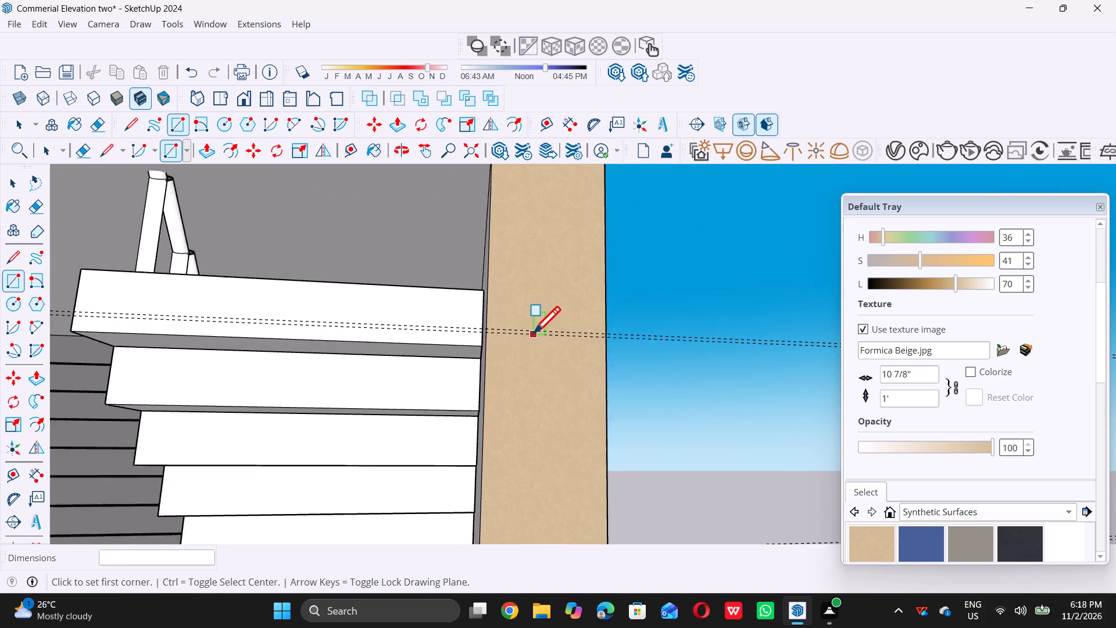
scroll(534, 333, "up", 4)
left_click(456, 330)
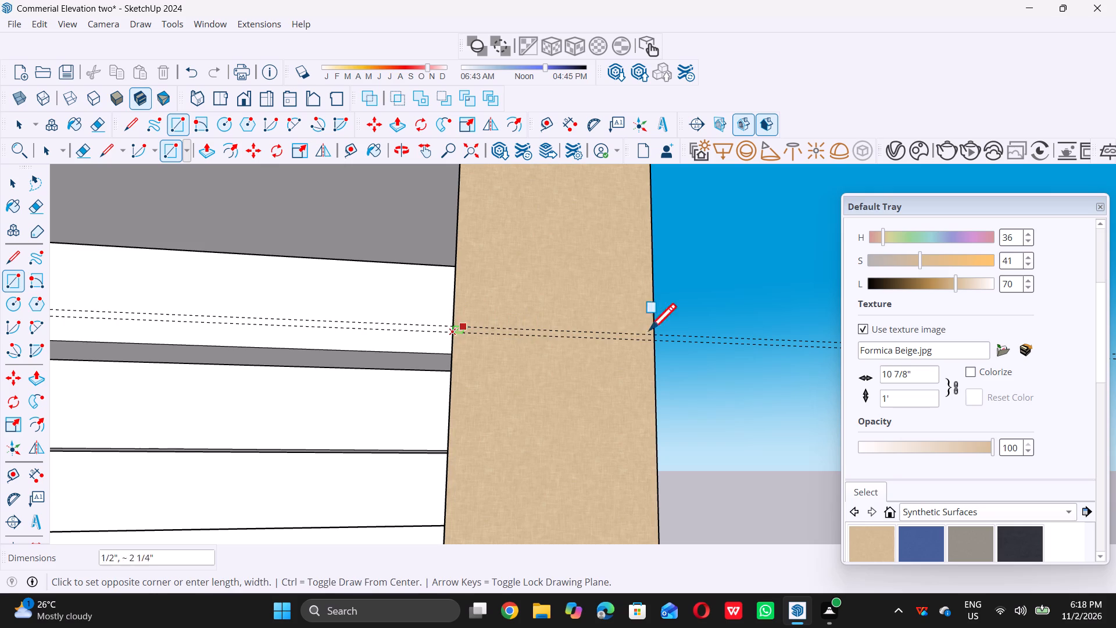
scroll(659, 333, "up", 6)
scroll(657, 334, "down", 5)
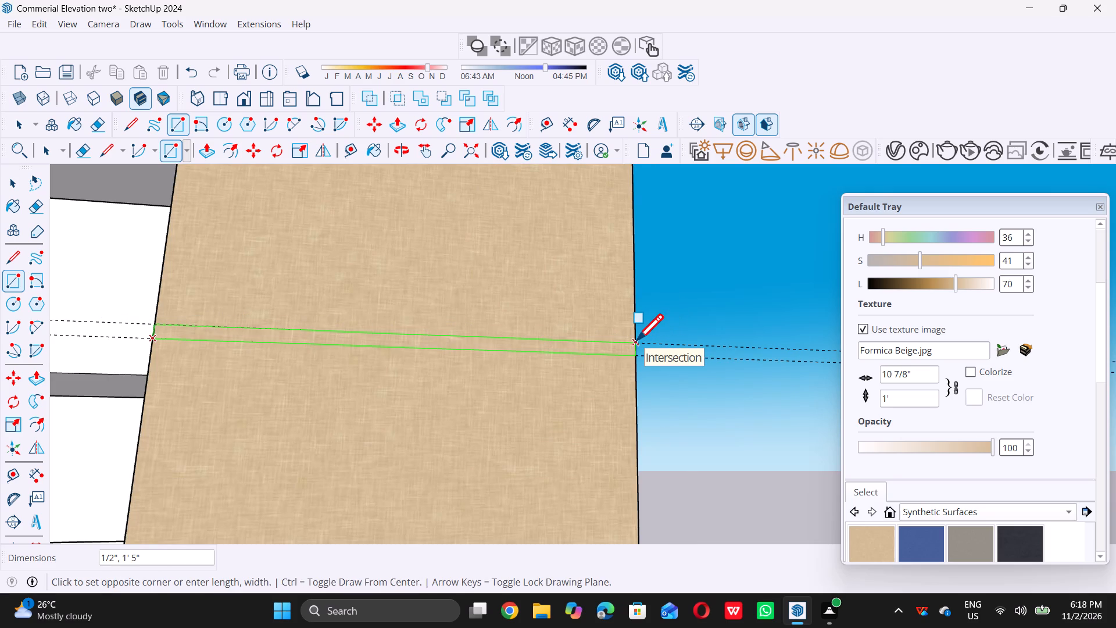
left_click(636, 340)
Draw a 0.5" by 1'5" rectangle across the right column between the lines of the second guide pair.
scroll(636, 341, "down", 18)
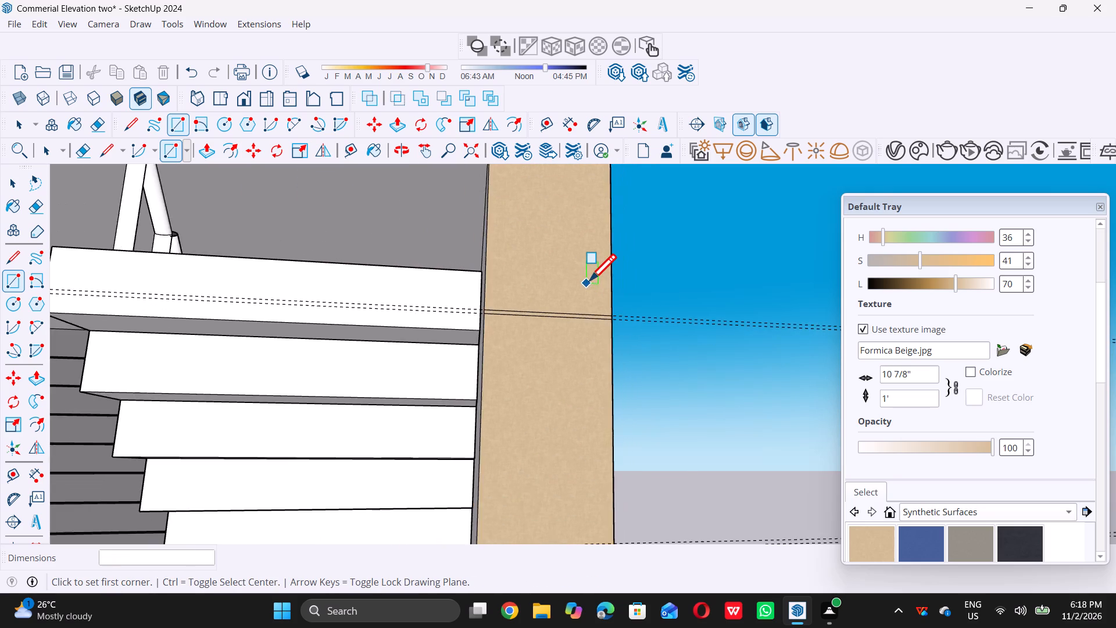
scroll(589, 280, "down", 8)
scroll(573, 413, "up", 9)
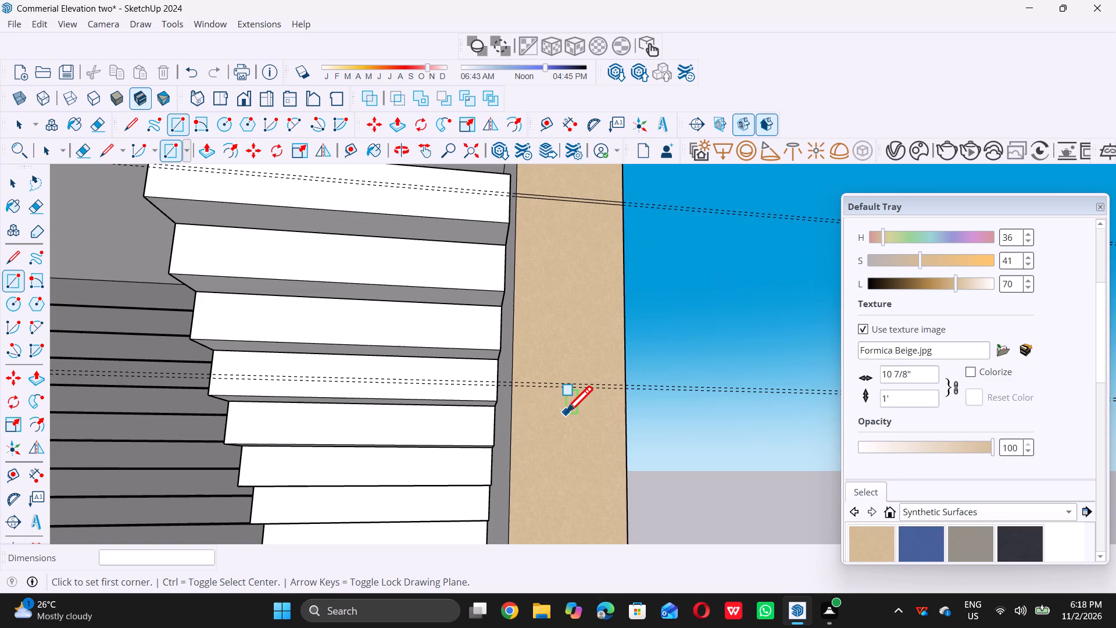
scroll(565, 409, "up", 8)
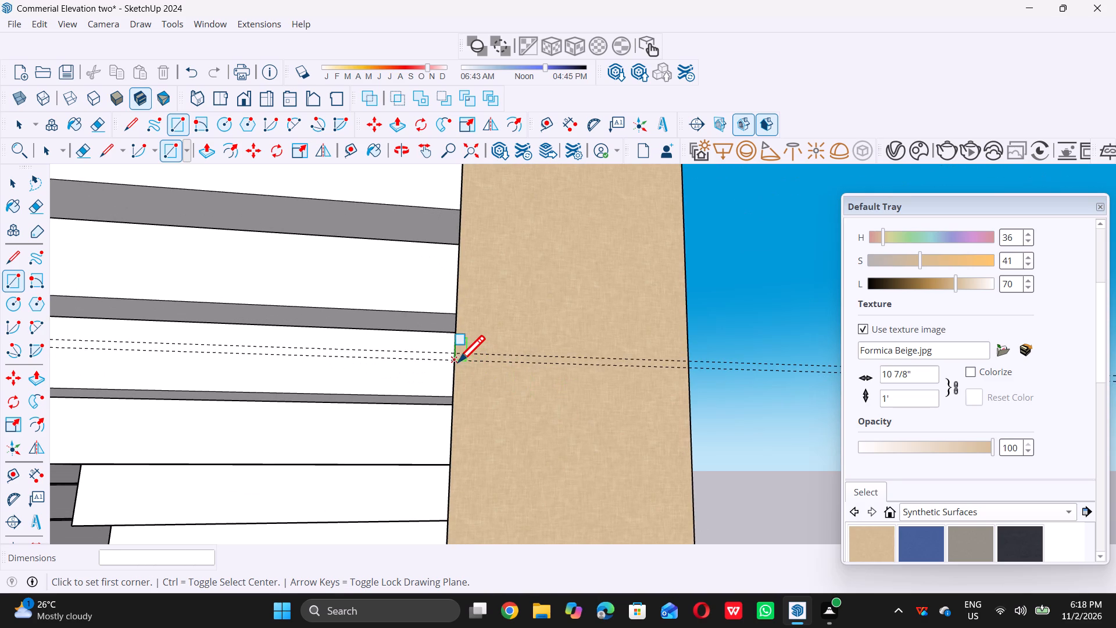
left_click(458, 361)
scroll(688, 361, "up", 4)
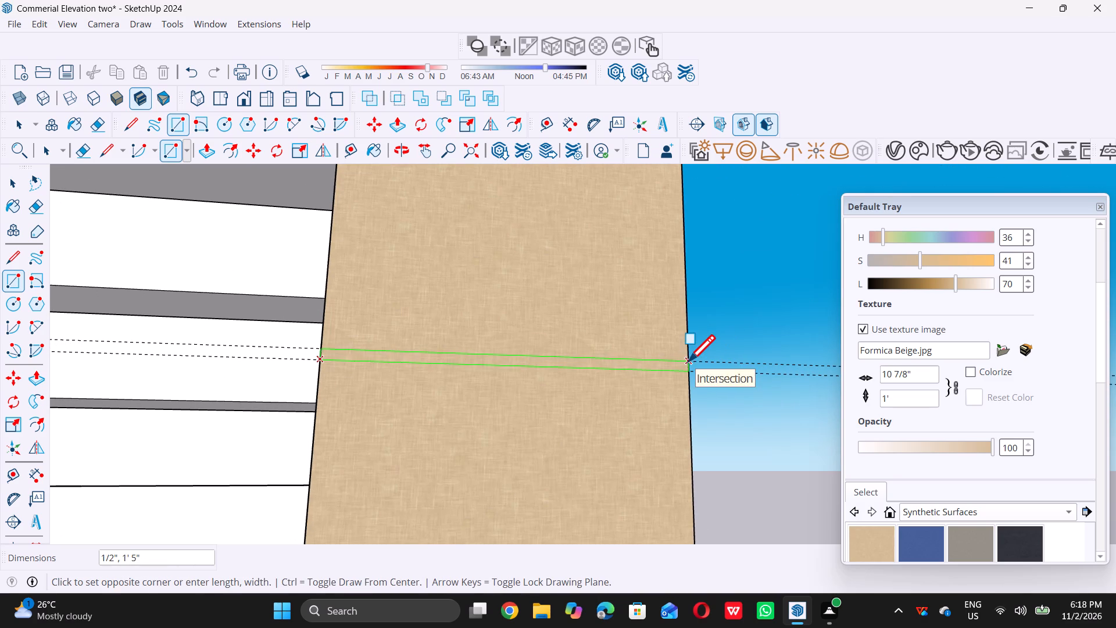
left_click(688, 361)
Draw a 0.5" by 1'5" rectangle across the right column between the lines of the third guide pair.
scroll(564, 347, "down", 19)
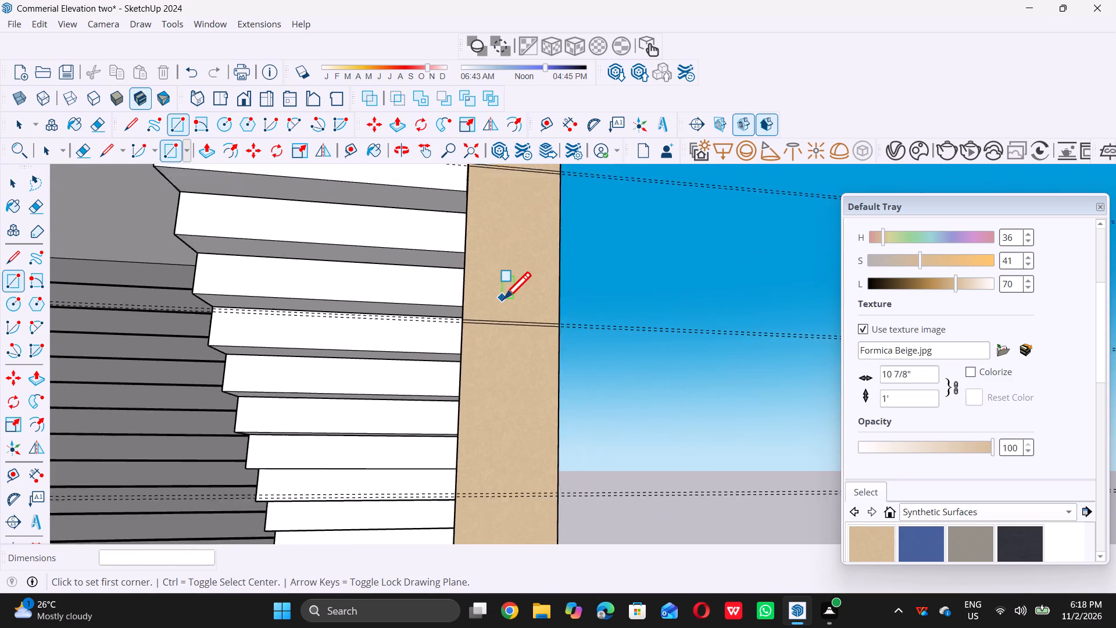
scroll(504, 298, "down", 7)
scroll(513, 396, "up", 19)
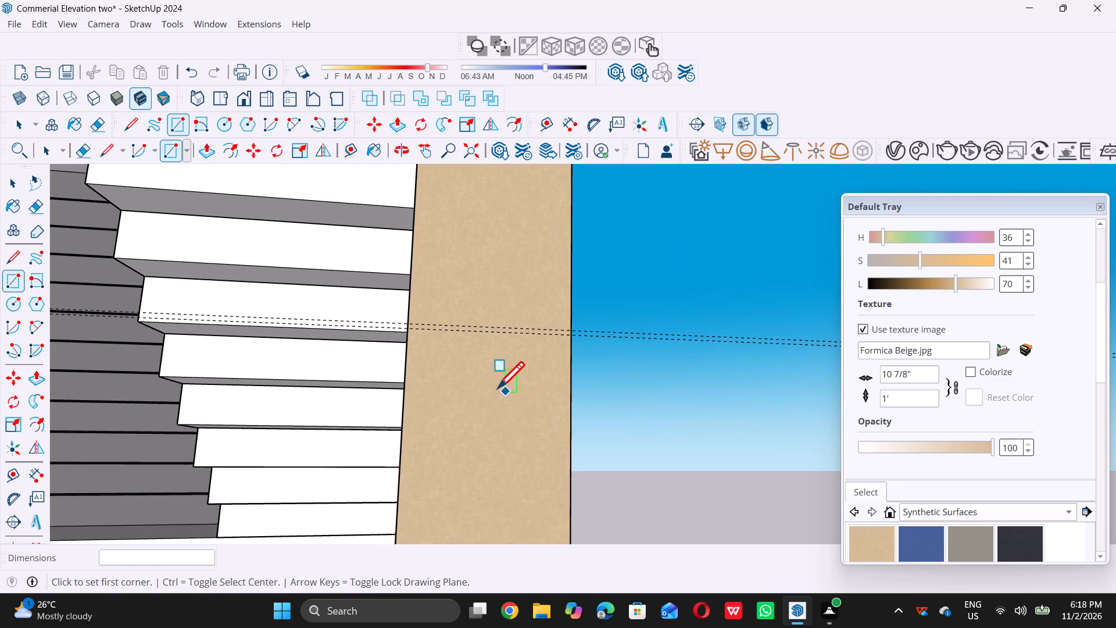
scroll(498, 388, "up", 1)
left_click(375, 306)
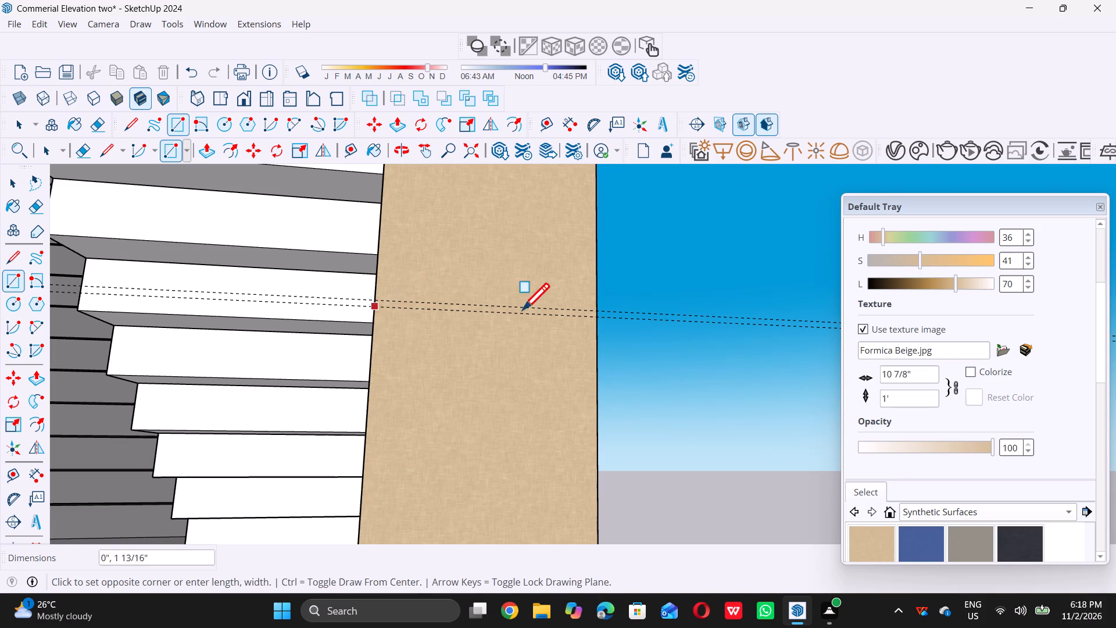
left_click(598, 308)
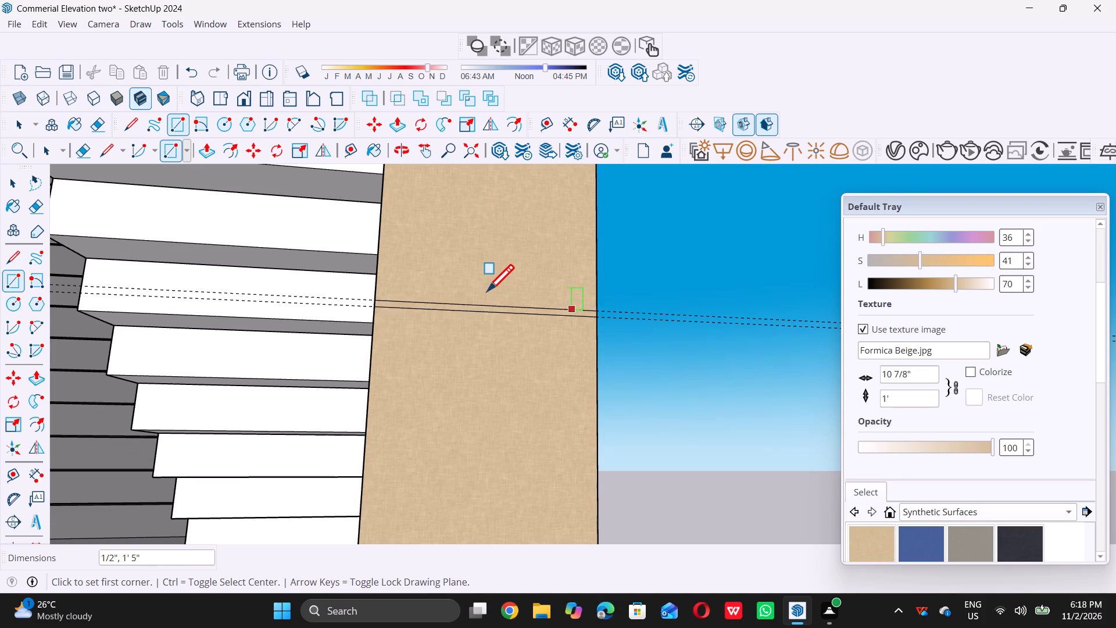
Draw a 0.5" by 1'5" rectangle across the right column between the lines of the fourth guide pair.
scroll(487, 291, "down", 20)
scroll(487, 291, "down", 5)
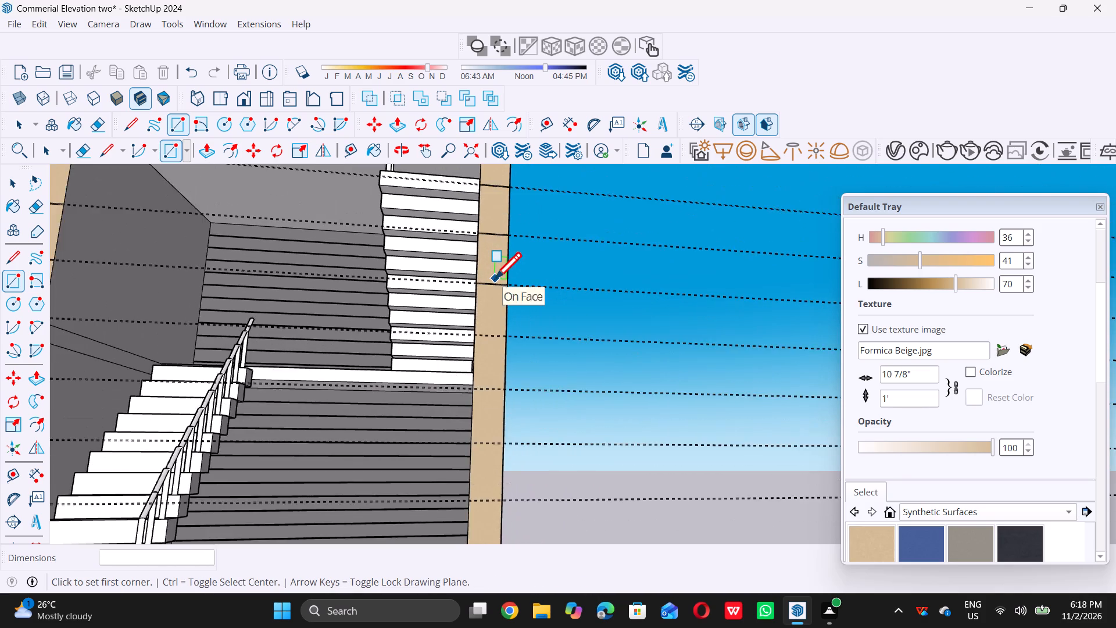
scroll(495, 279, "down", 2)
scroll(496, 323, "up", 16)
scroll(450, 304, "up", 4)
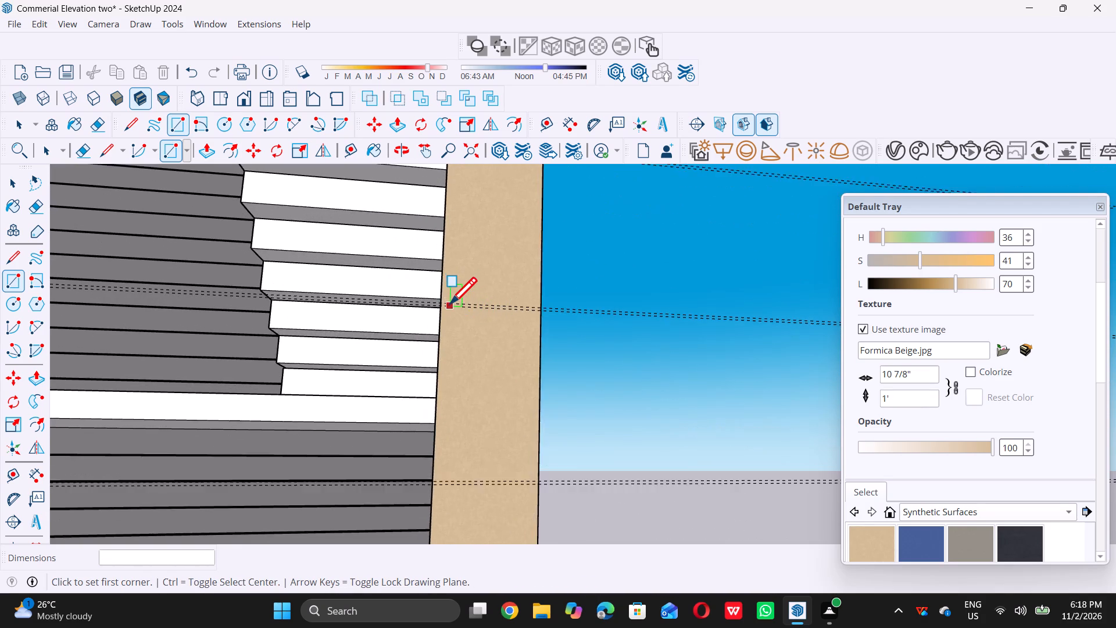
scroll(450, 304, "up", 15)
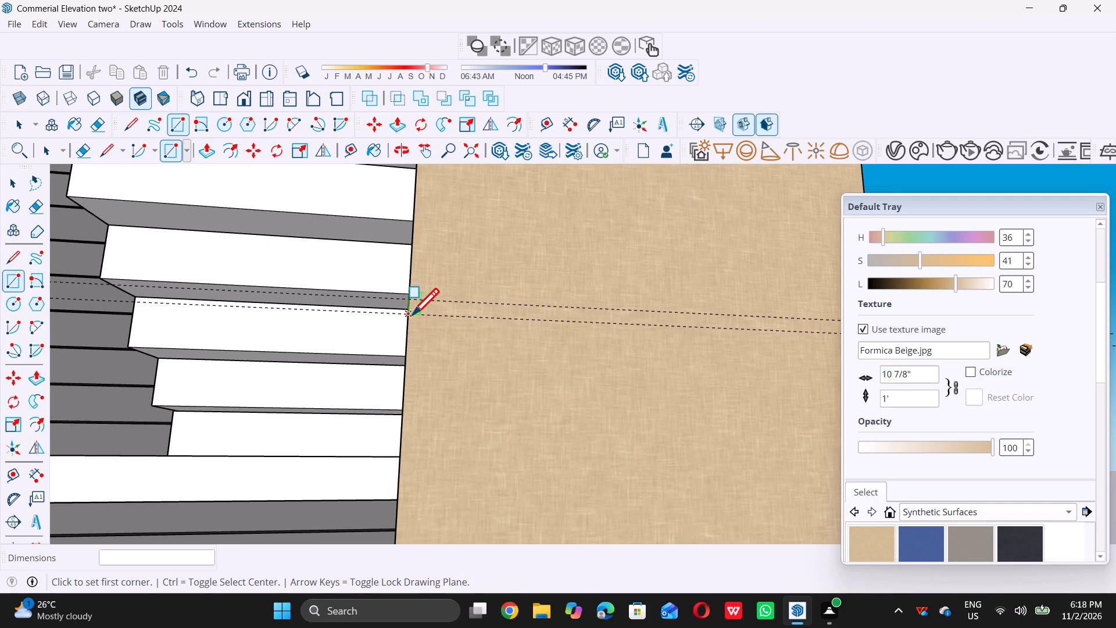
left_click(410, 315)
scroll(410, 315, "down", 5)
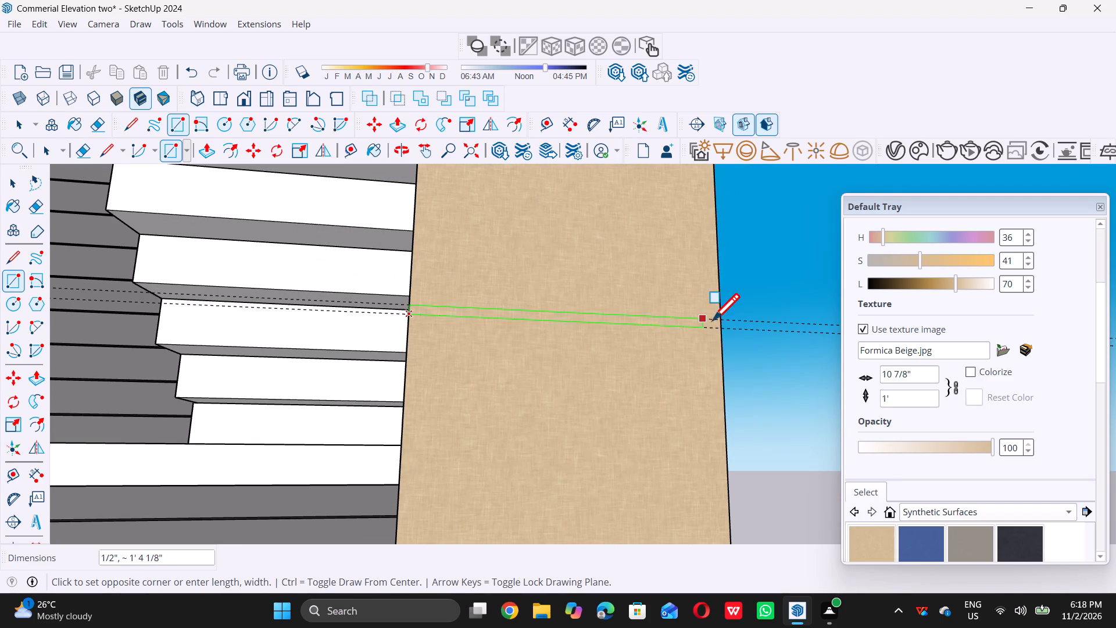
left_click(721, 318)
Draw a 0.5" by 1'5" rectangle across the right column between the lines of the fifth guide pair, beside the stair landing.
scroll(560, 296, "down", 11)
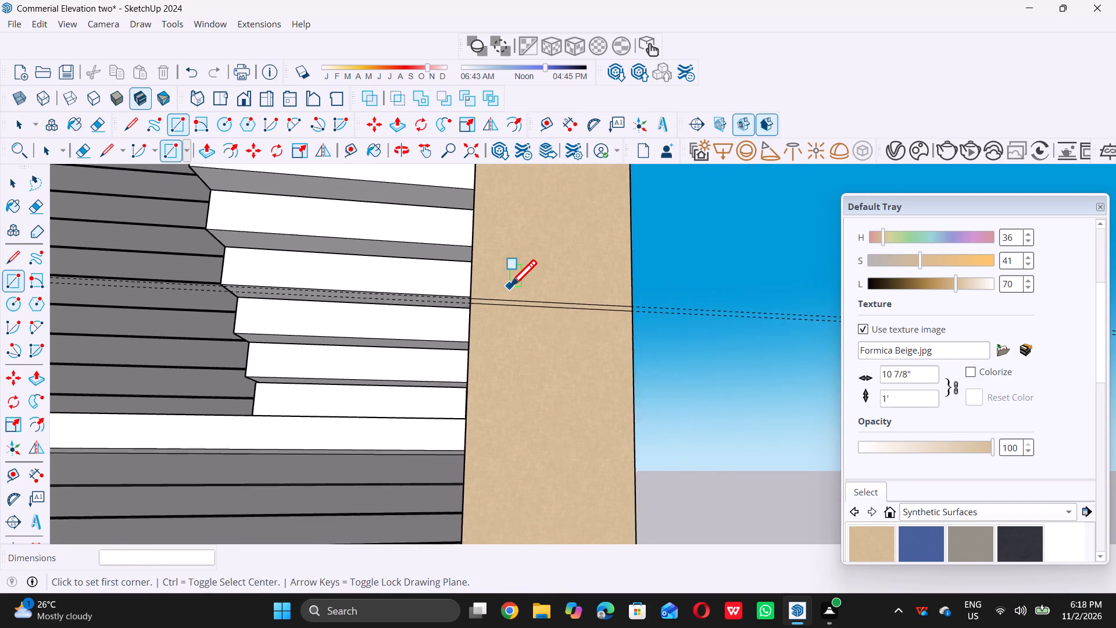
scroll(510, 286, "down", 15)
scroll(525, 356, "up", 12)
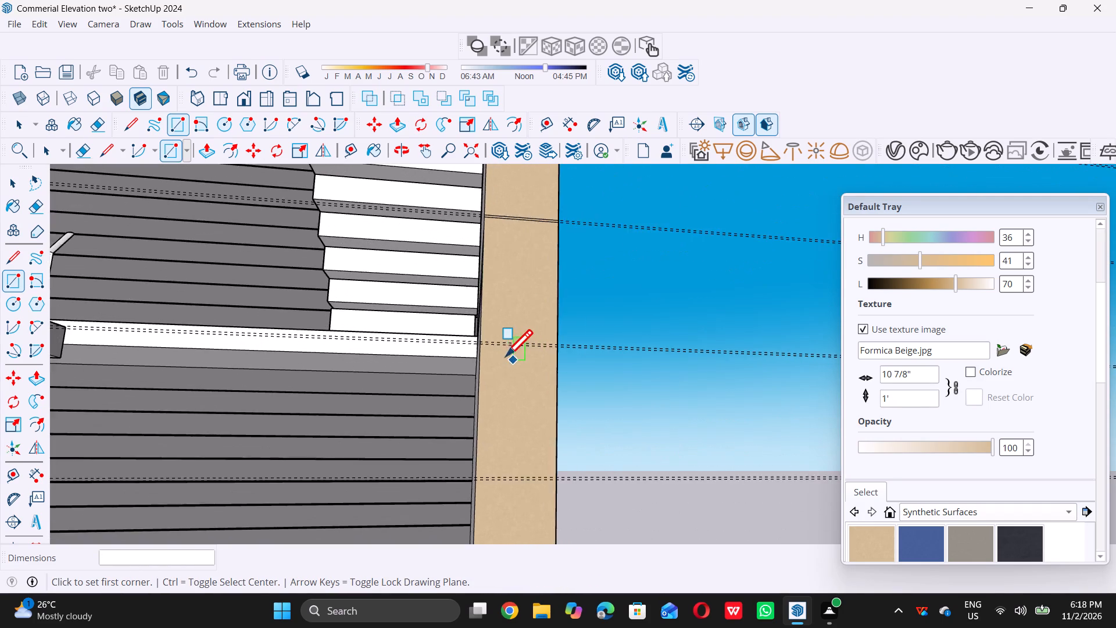
scroll(506, 356, "up", 15)
scroll(453, 335, "up", 8)
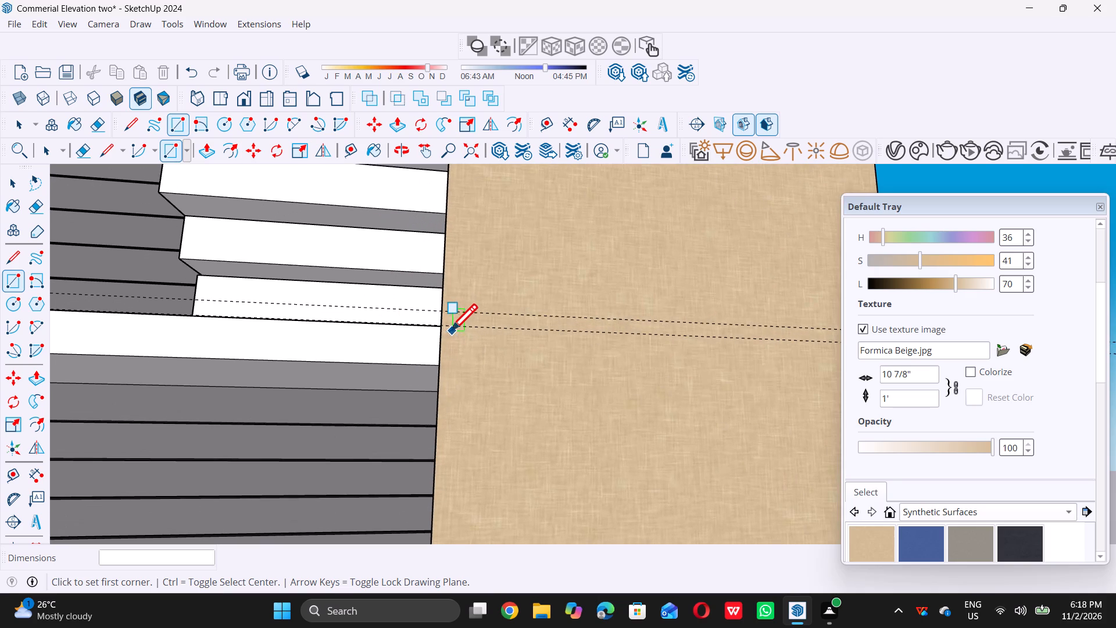
left_click(442, 328)
scroll(442, 328, "down", 5)
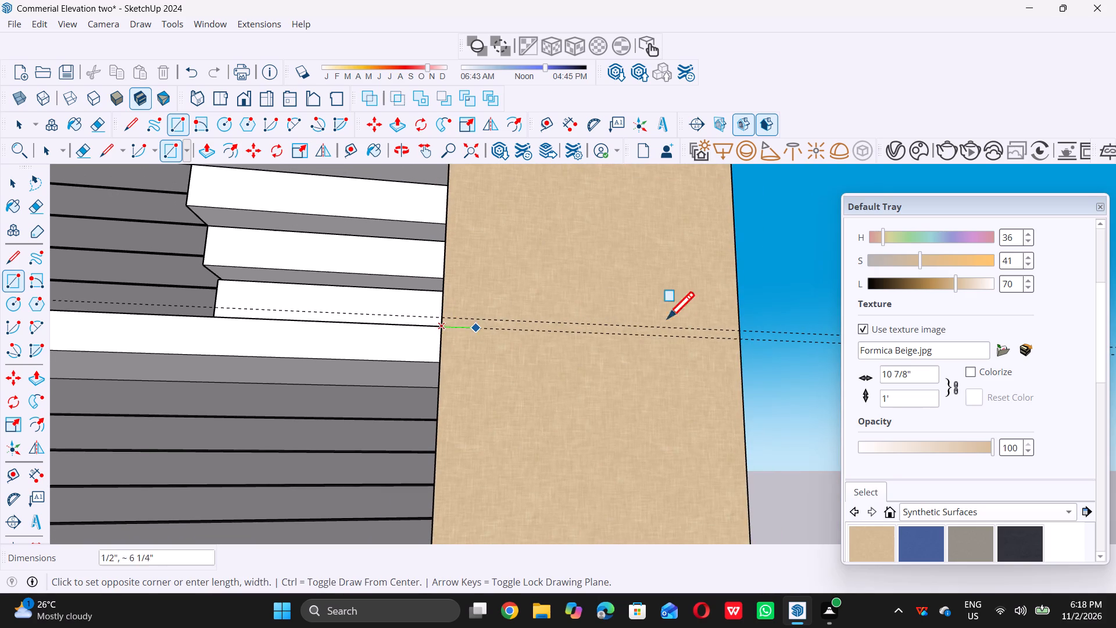
left_click(741, 329)
Draw a 0.5" by 1'5" rectangle across the right column between the lines of the sixth guide pair, just below the landing.
scroll(637, 313, "down", 4)
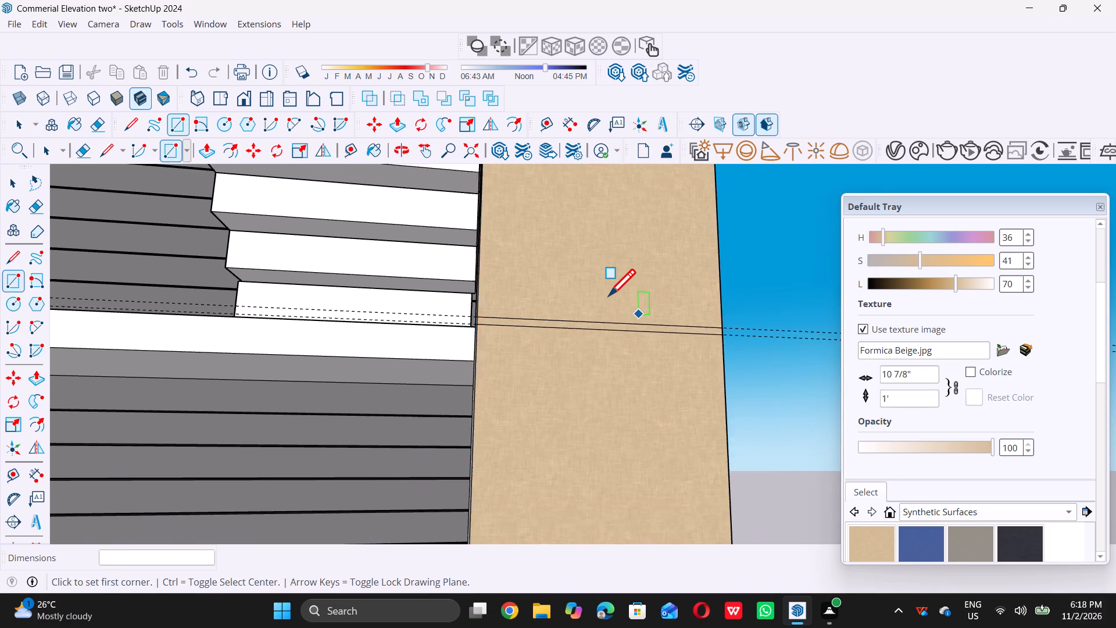
scroll(609, 295, "down", 20)
scroll(609, 295, "down", 3)
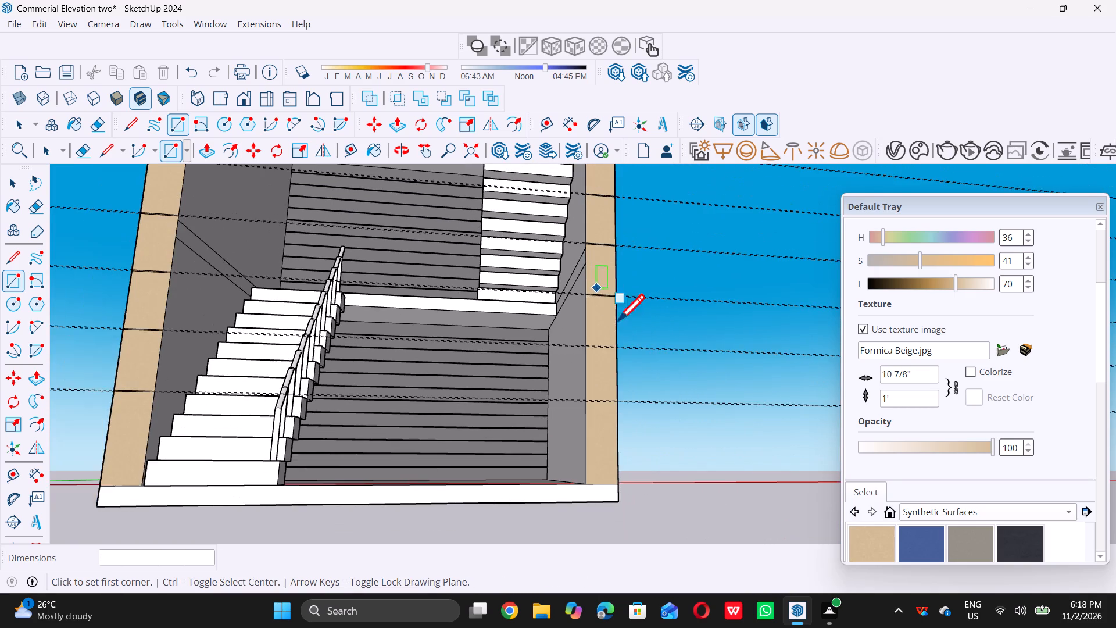
scroll(624, 339, "up", 11)
scroll(535, 362, "up", 14)
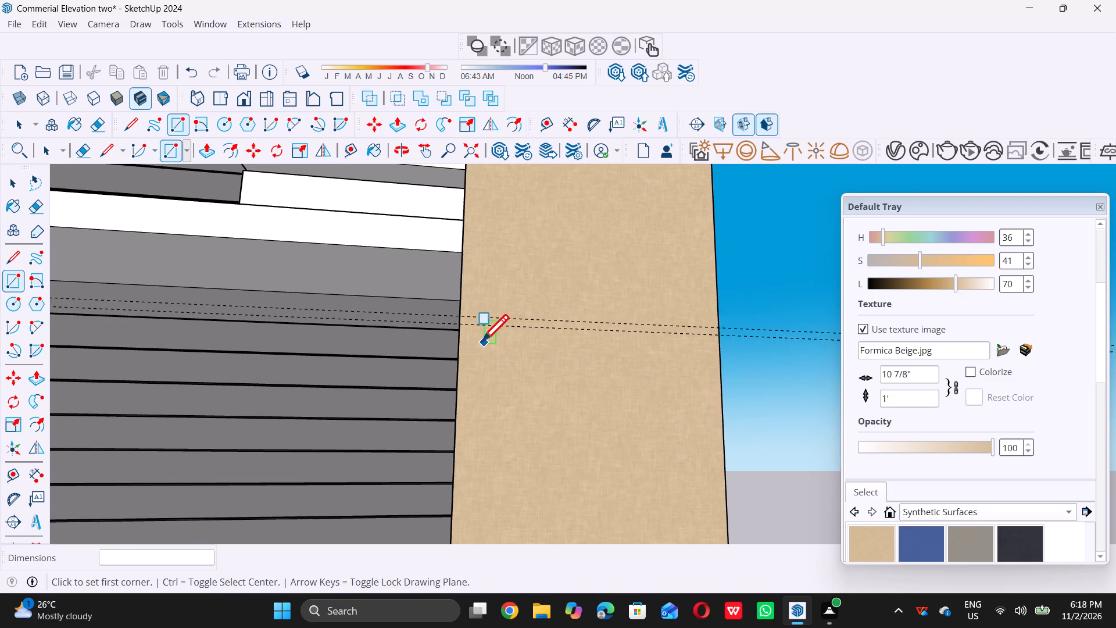
left_click(448, 315)
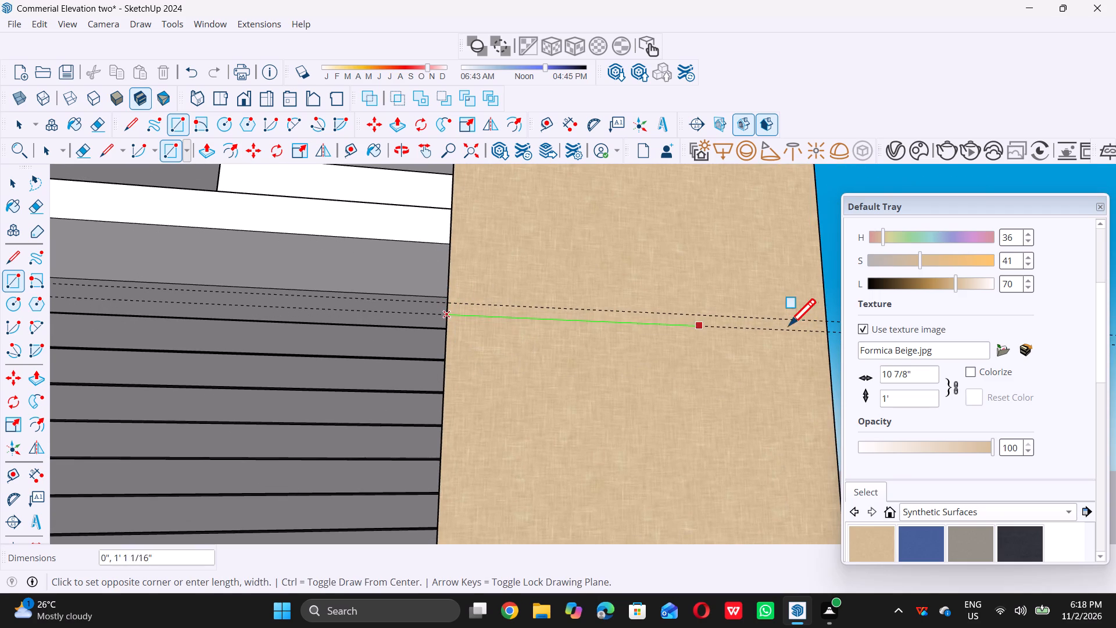
left_click(827, 325)
Draw a 0.5" by 1'5" rectangle across the right column between the lines of the lowest guide pair.
scroll(590, 315, "down", 8)
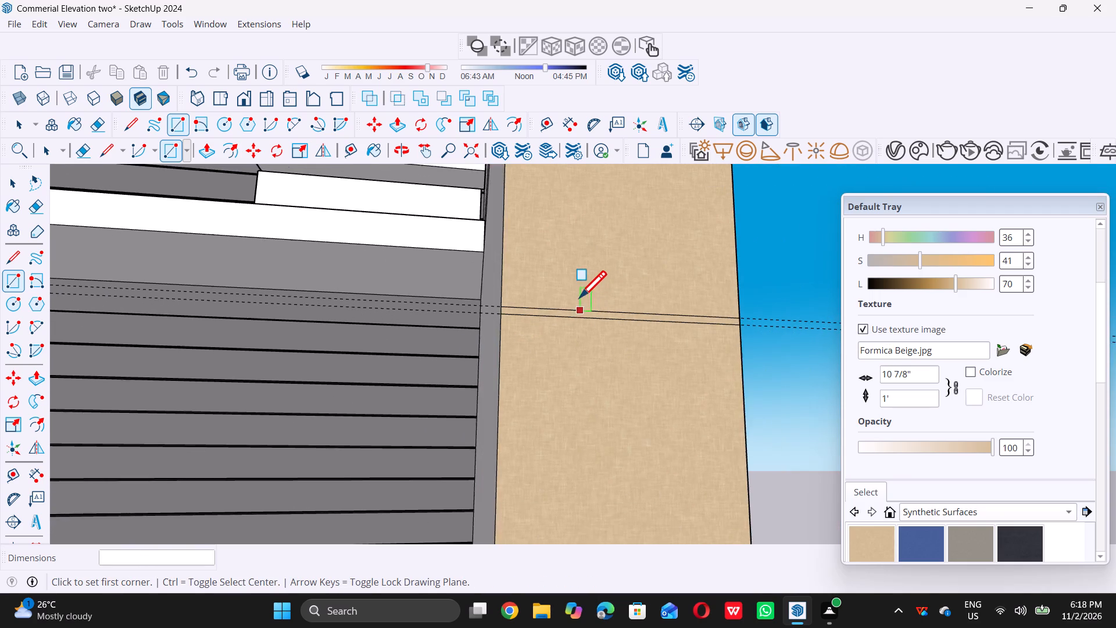
scroll(580, 297, "down", 16)
scroll(621, 395, "up", 6)
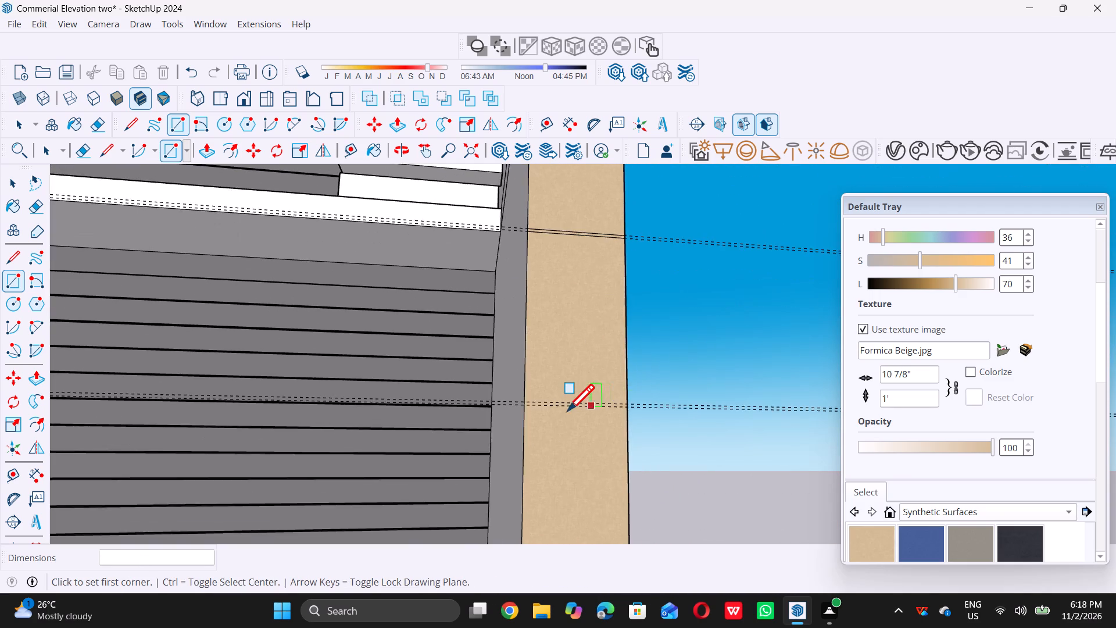
scroll(567, 411, "up", 12)
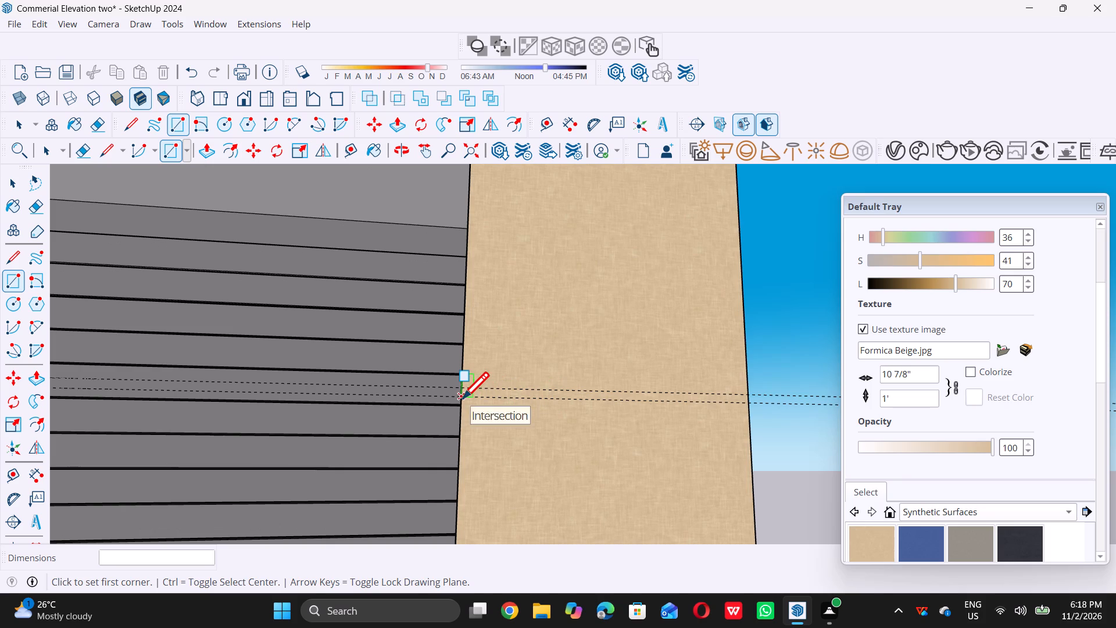
left_click(462, 398)
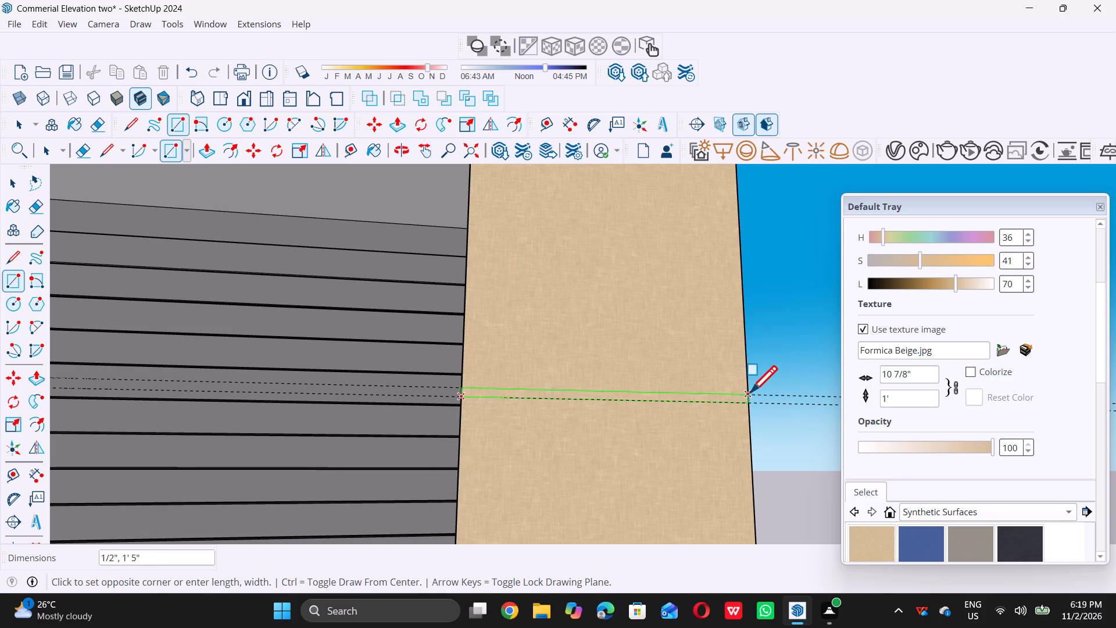
left_click(750, 392)
key("space")
Delete all guides from the model.
scroll(729, 399, "down", 13)
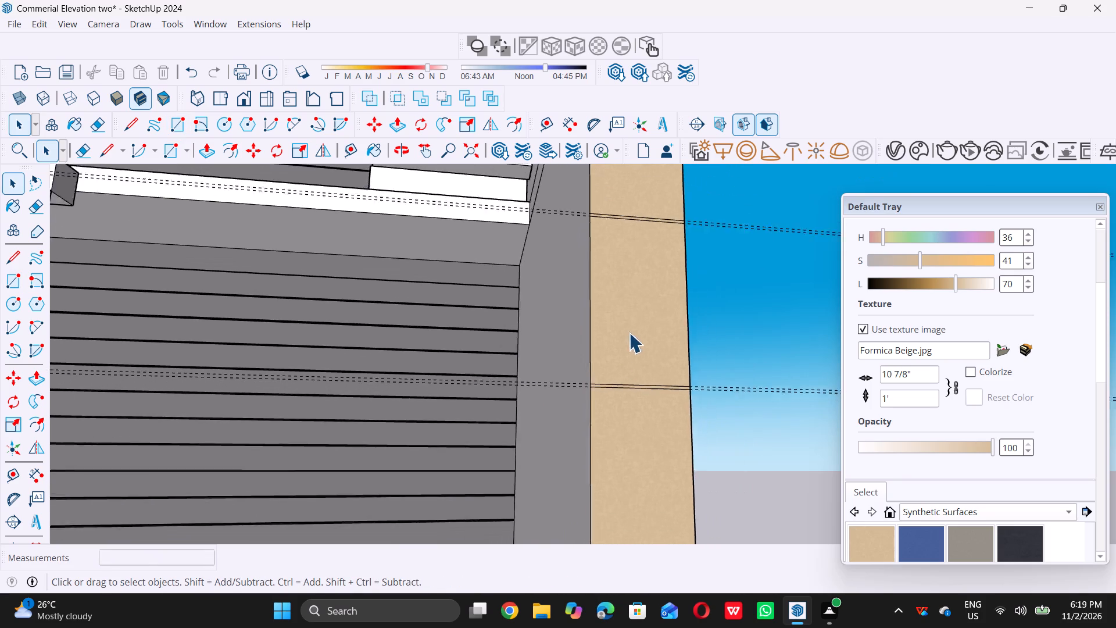
scroll(629, 333, "down", 1)
middle_click_drag(625, 337, 627, 373)
left_click(34, 20)
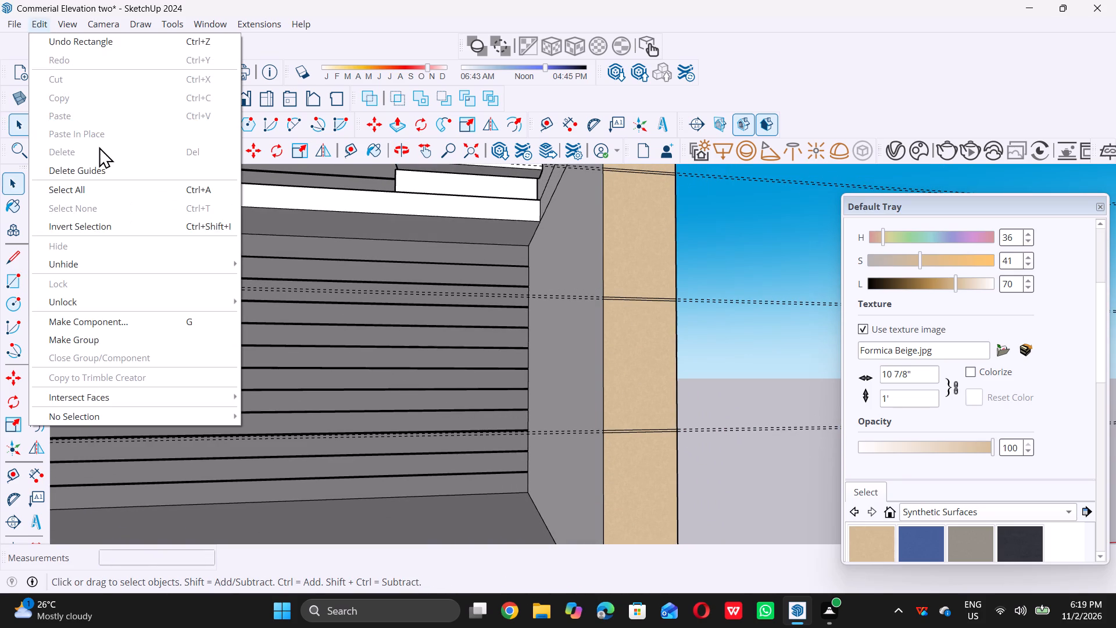
left_click(101, 170)
Push the lowest thin strip on the right column 0.5" inward to form a groove.
scroll(188, 158, "down", 9)
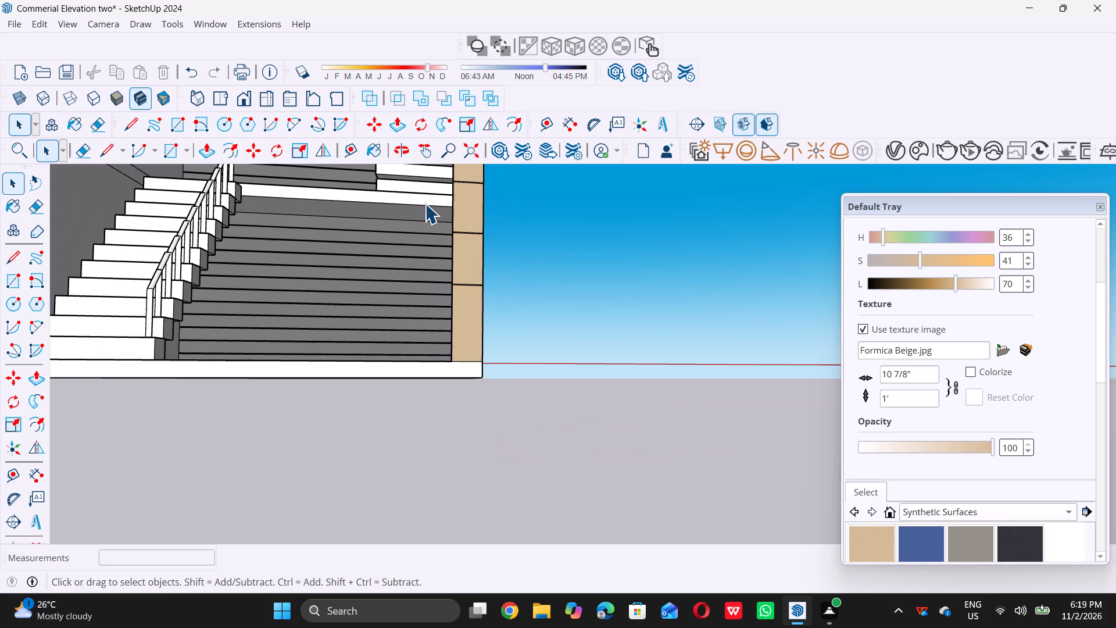
middle_click_drag(405, 213, 485, 277)
scroll(570, 329, "up", 5)
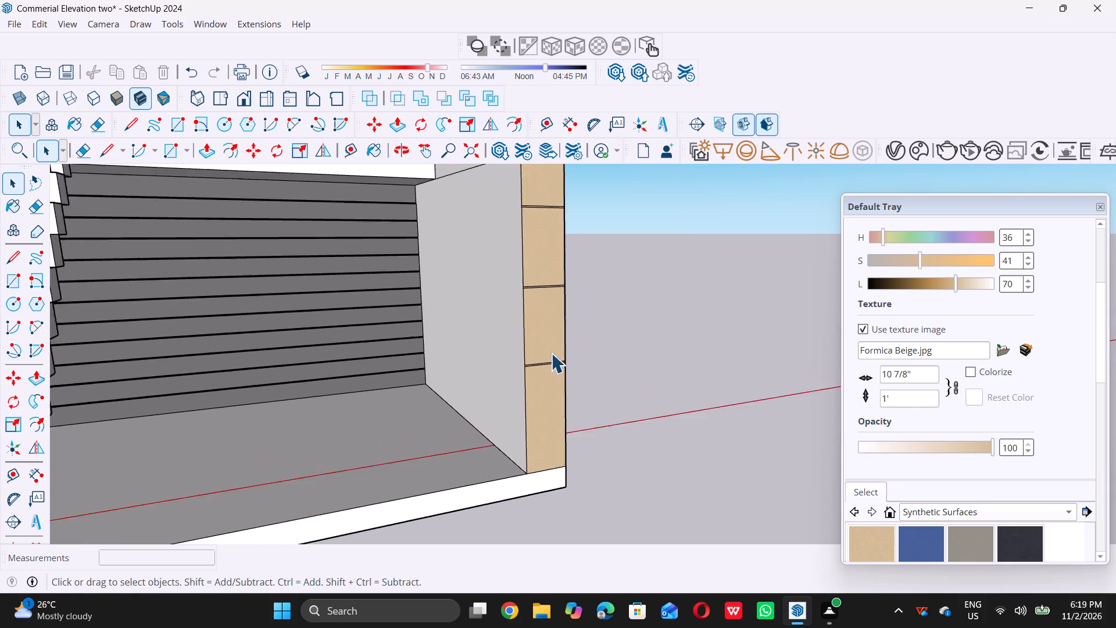
scroll(551, 353, "up", 2)
scroll(568, 283, "down", 8)
scroll(542, 244, "down", 4)
middle_click_drag(505, 305, 531, 338)
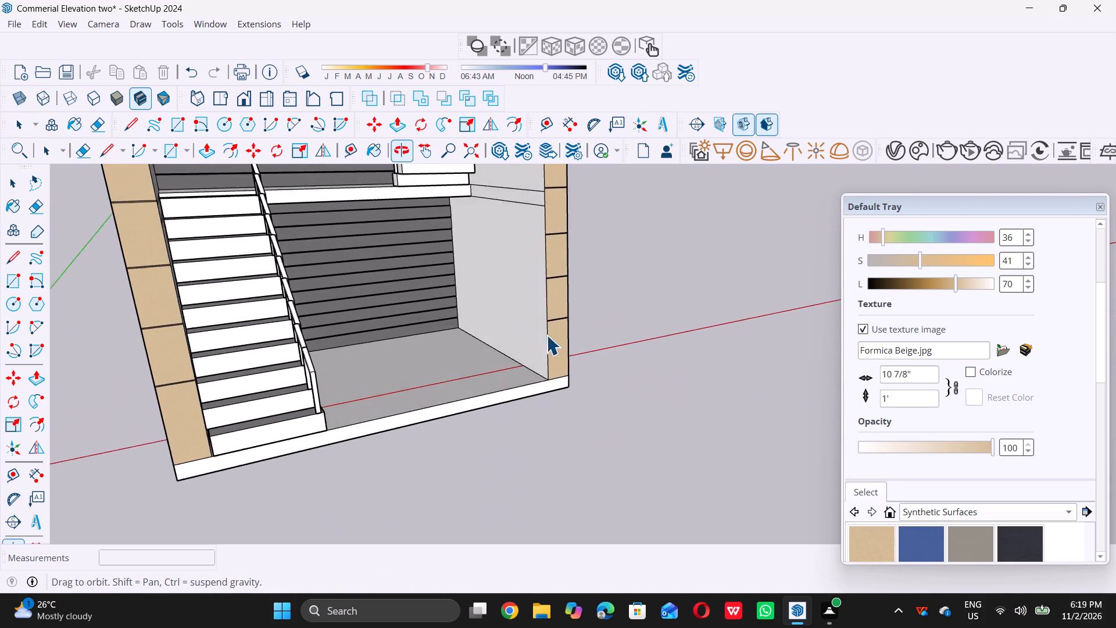
scroll(566, 324, "up", 5)
scroll(527, 314, "up", 20)
scroll(527, 314, "up", 1)
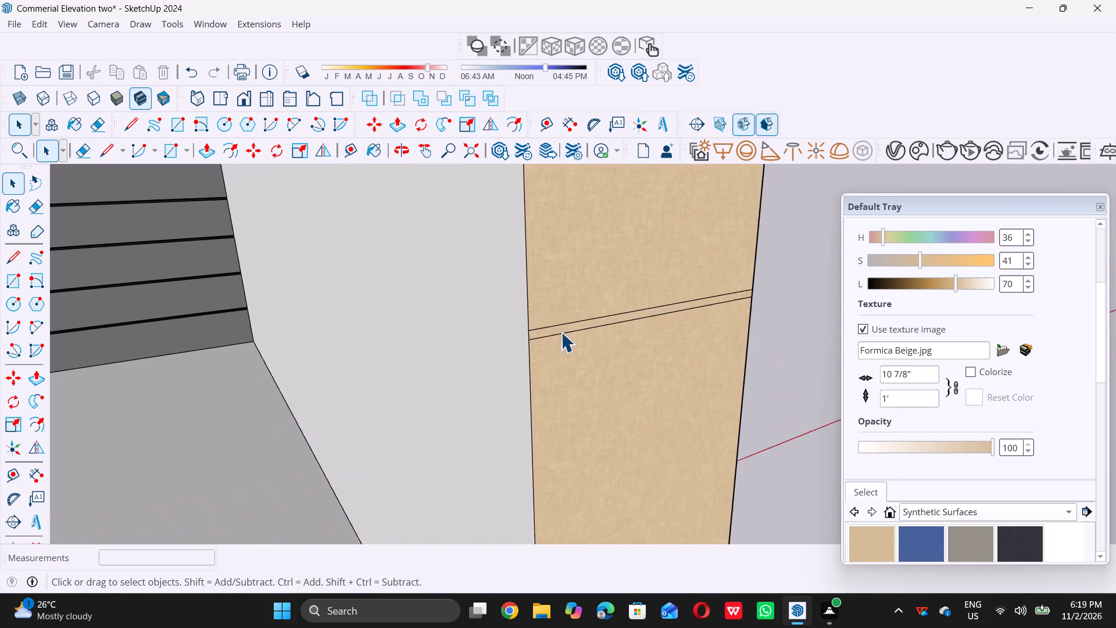
scroll(561, 332, "up", 3)
left_click(563, 330)
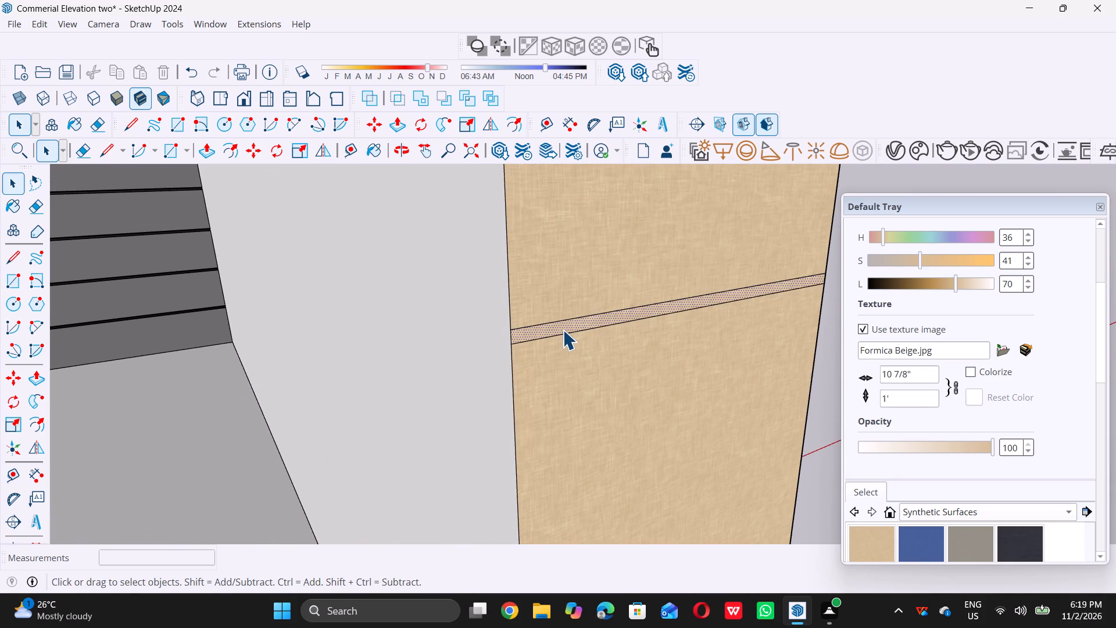
key("p")
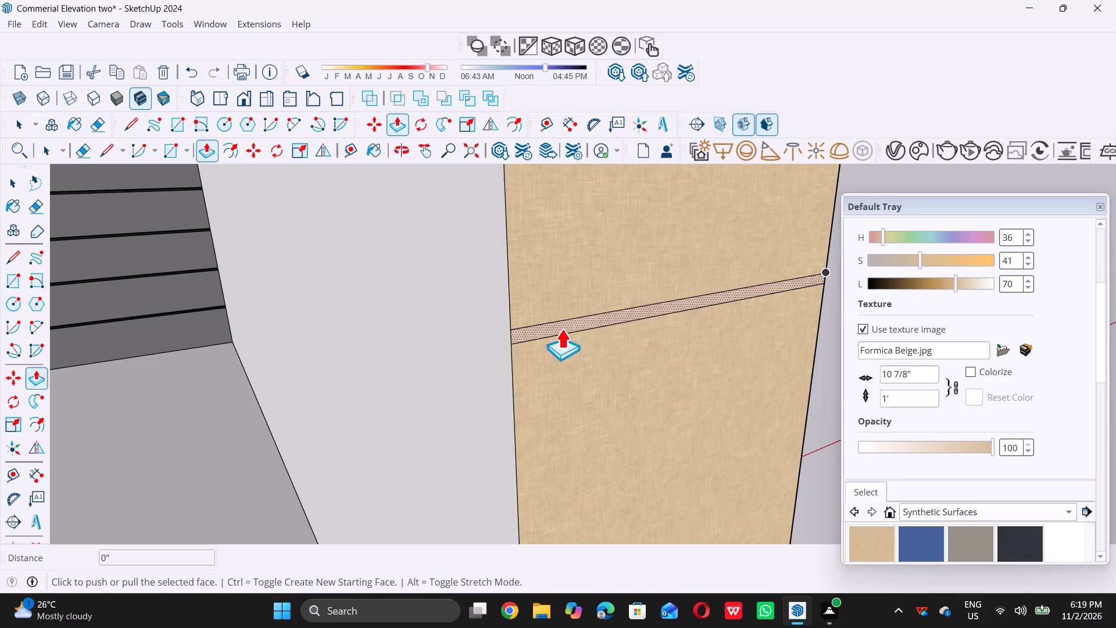
left_click(561, 327)
scroll(532, 326, "up", 6)
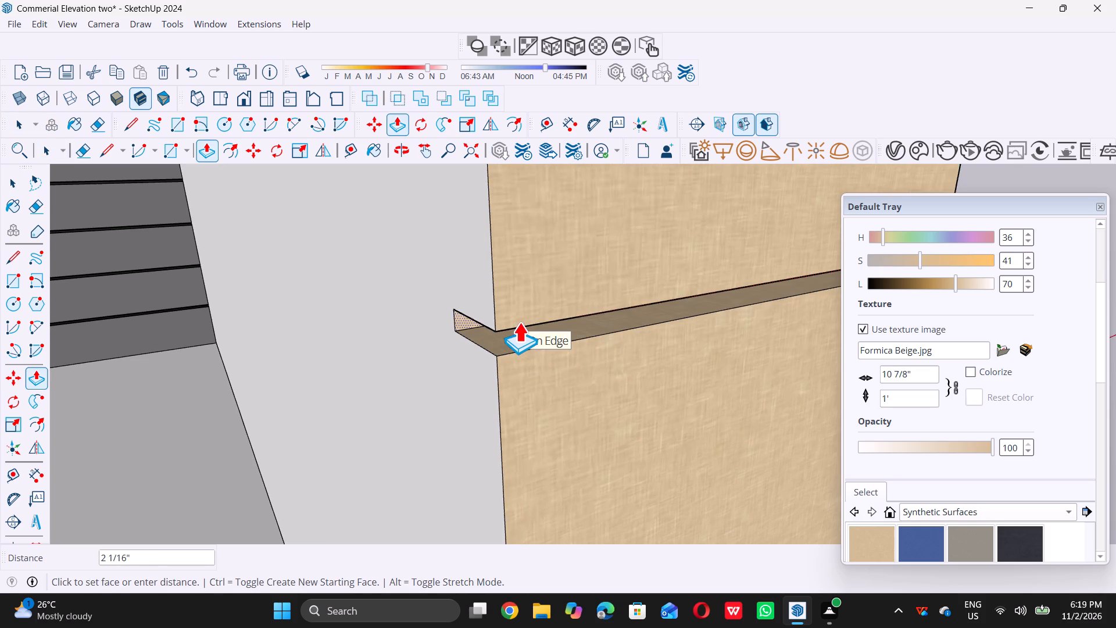
type("0.5")
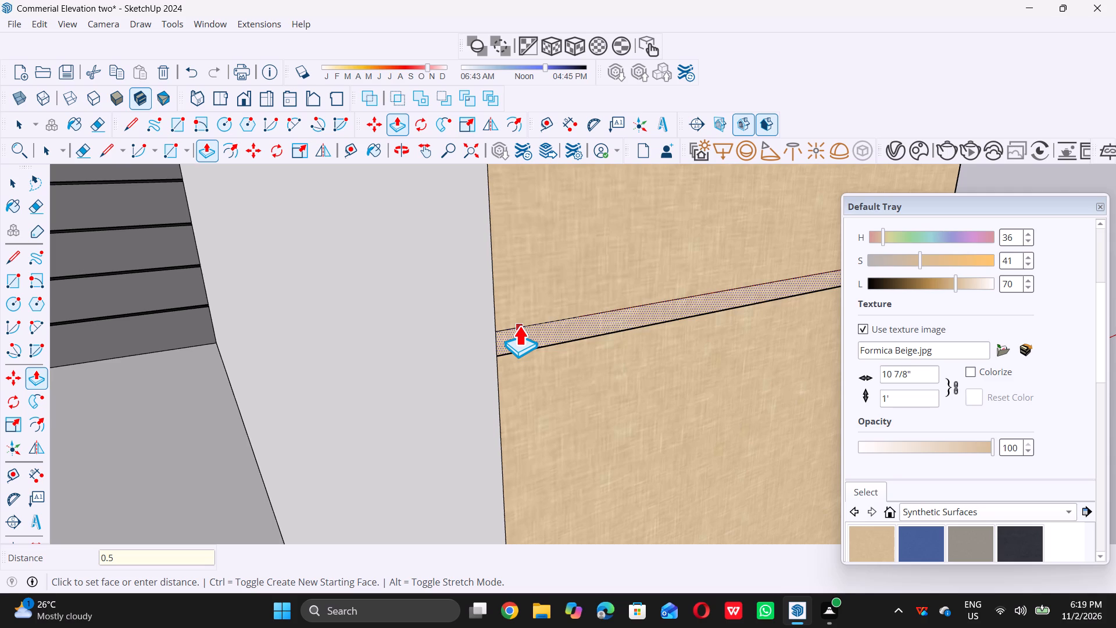
key("shift+quotedbl")
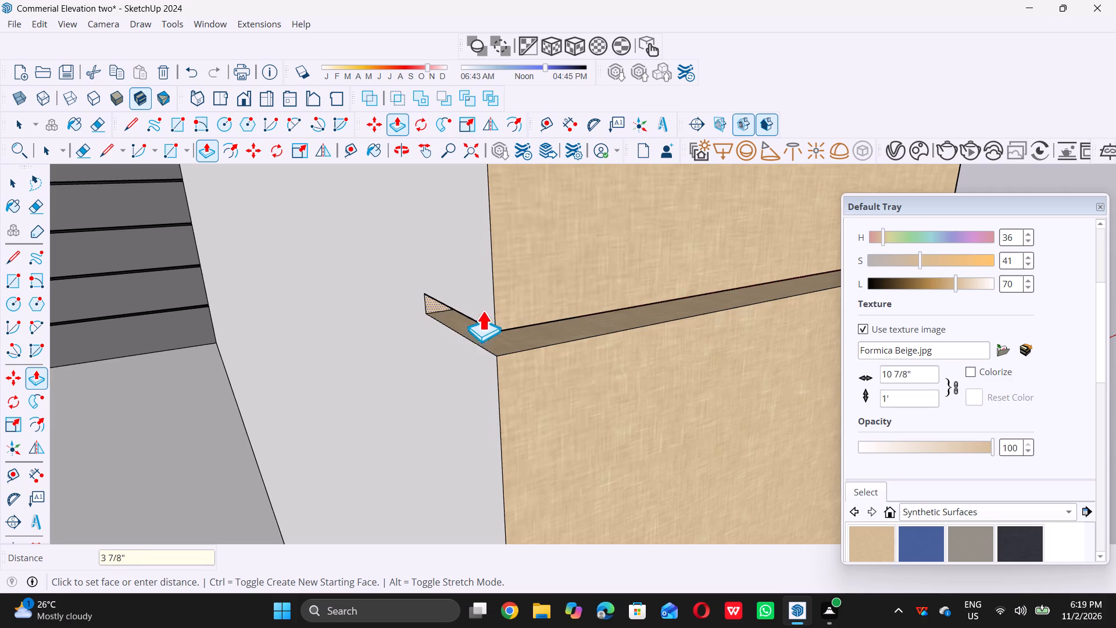
type("0.5")
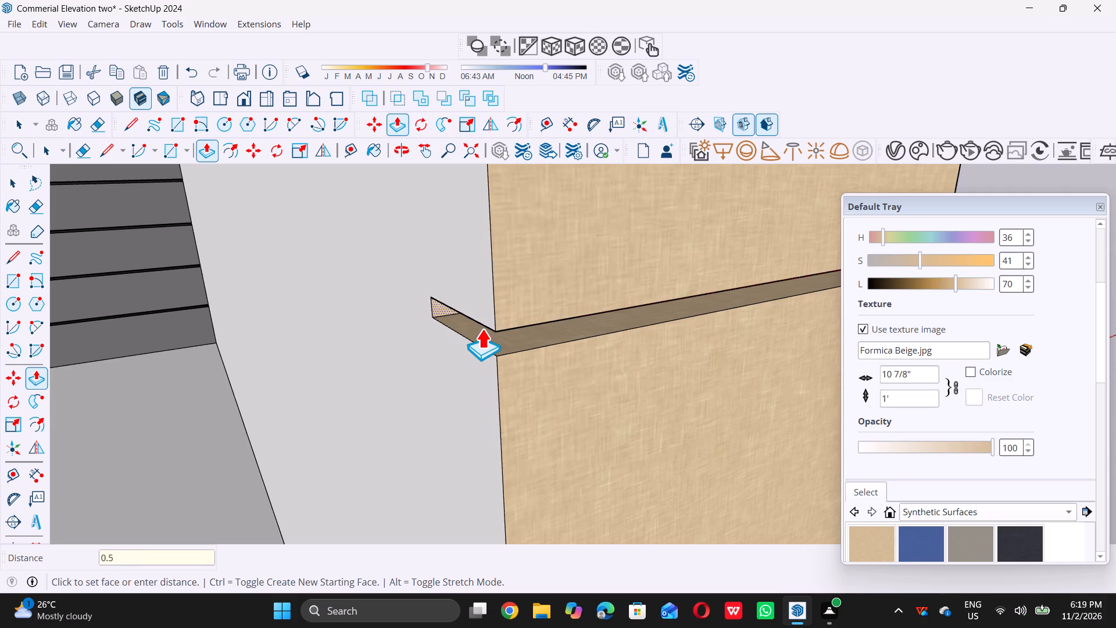
key("shift+quotedbl")
key("Return")
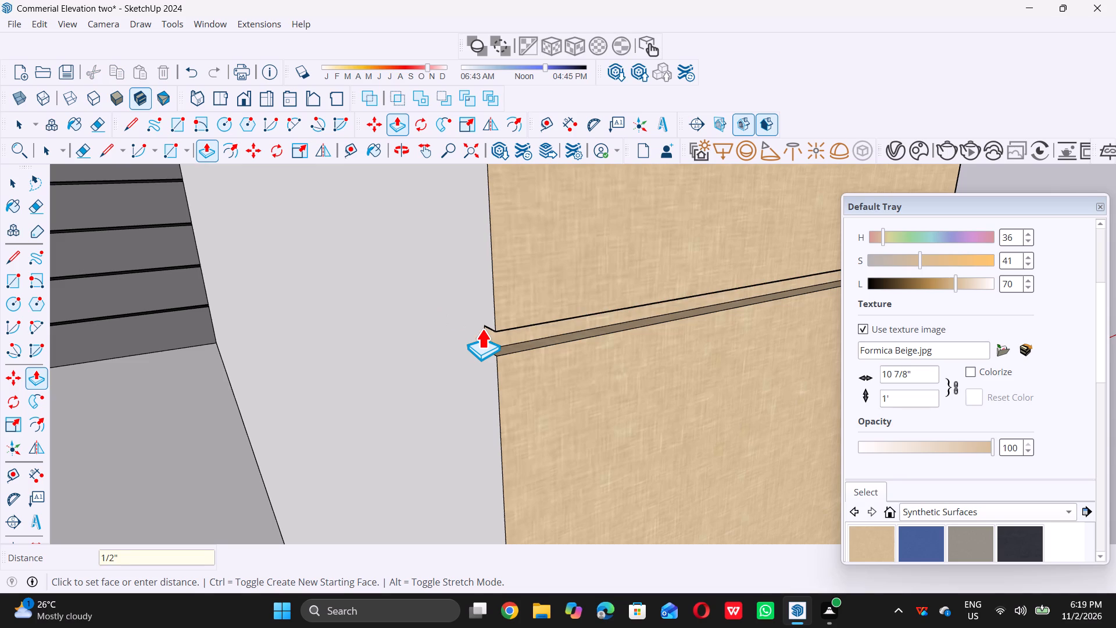
key("space")
Push the second-lowest thin strip on the right column 0.5" inward to form a groove.
scroll(481, 336, "down", 10)
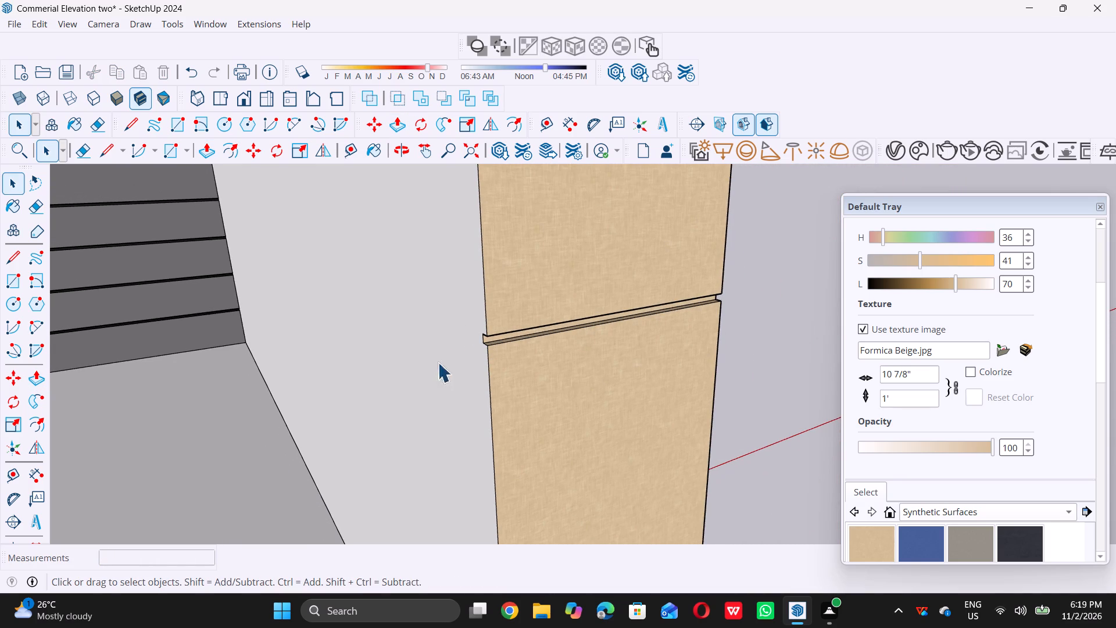
scroll(501, 368, "down", 19)
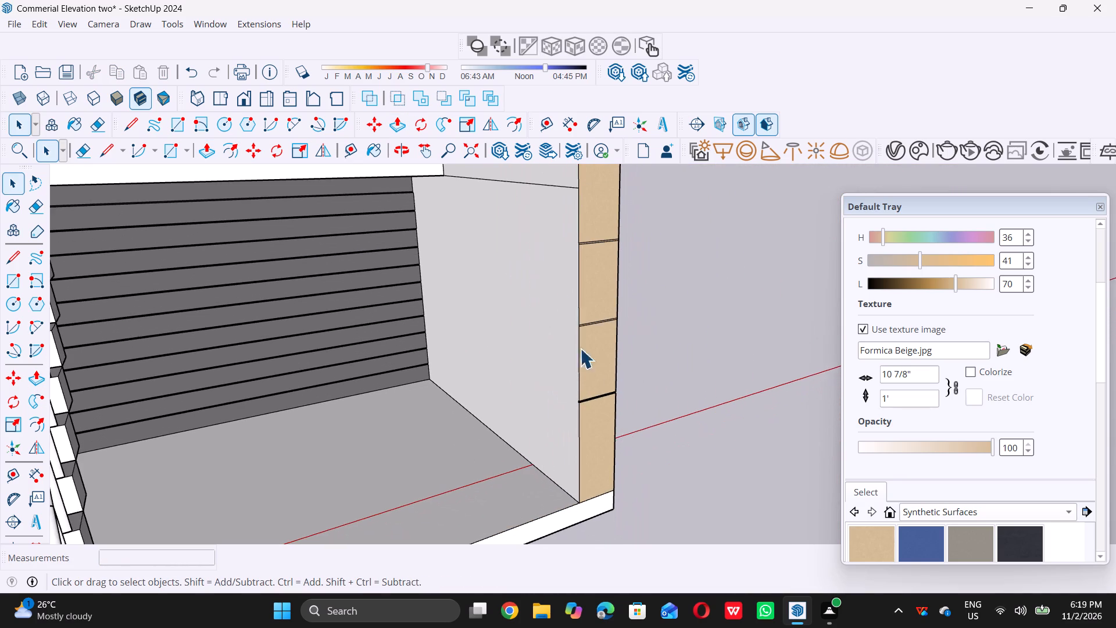
middle_click_drag(557, 288, 599, 315)
scroll(636, 338, "up", 10)
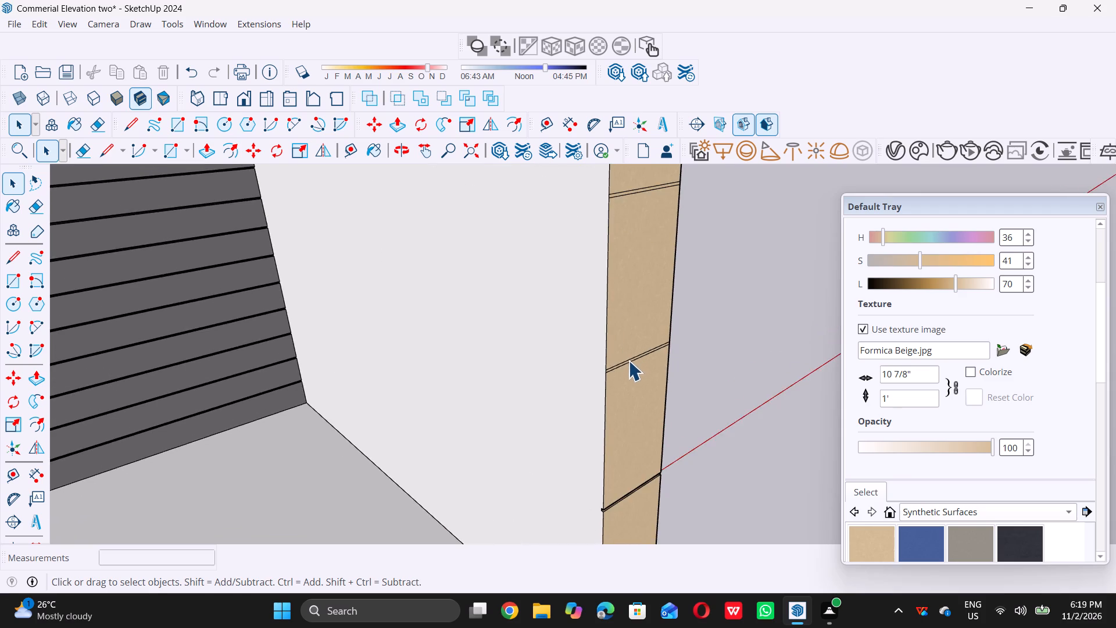
scroll(628, 361, "up", 10)
scroll(617, 370, "up", 11)
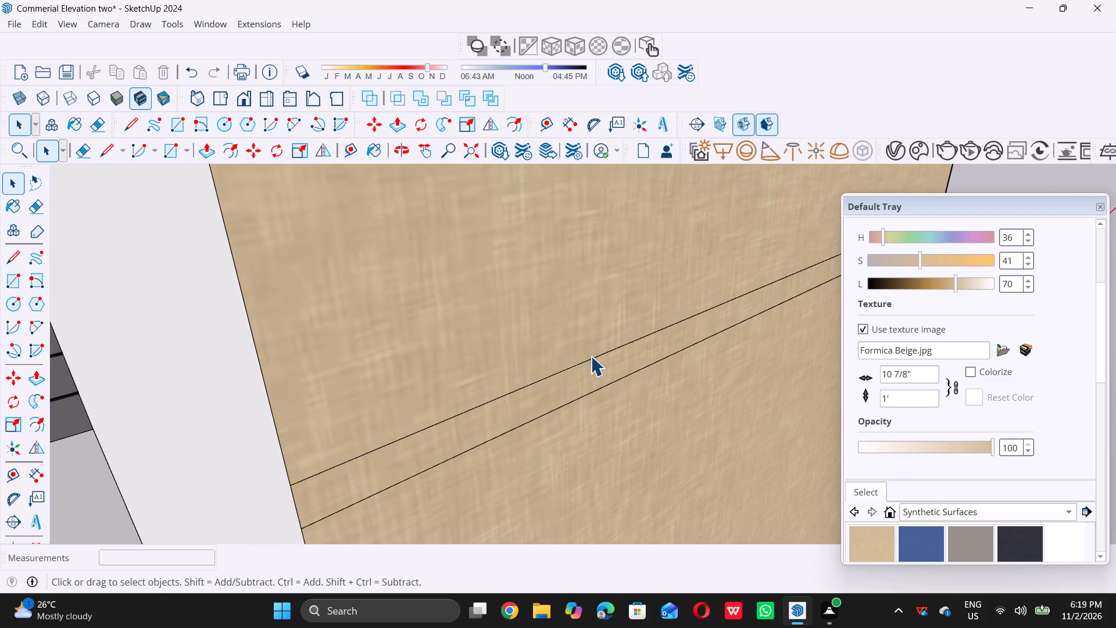
left_click(595, 371)
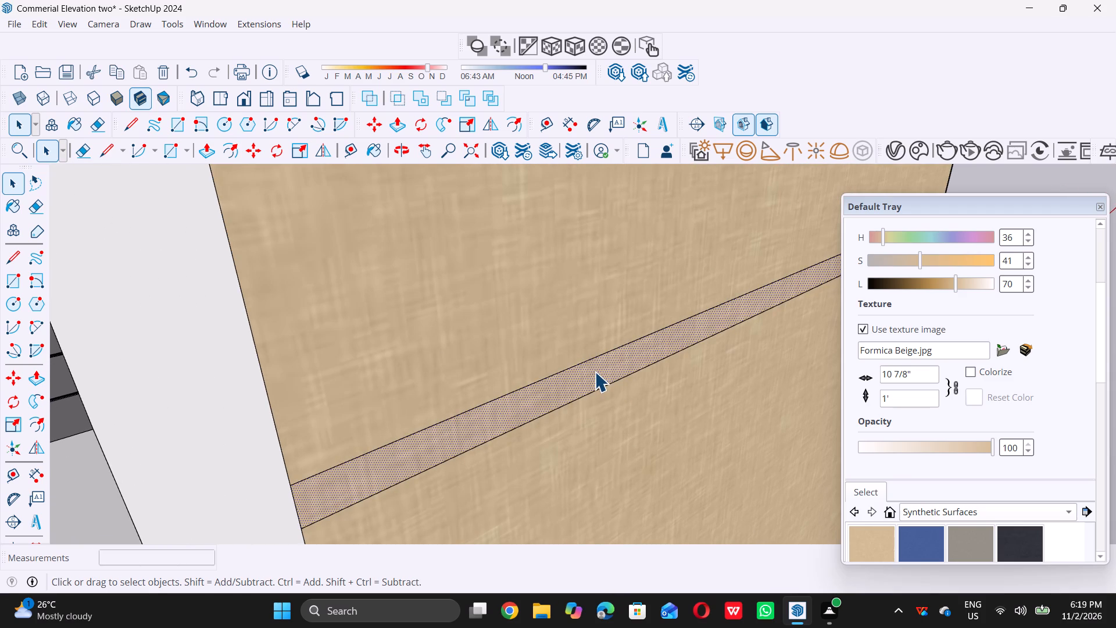
key("p")
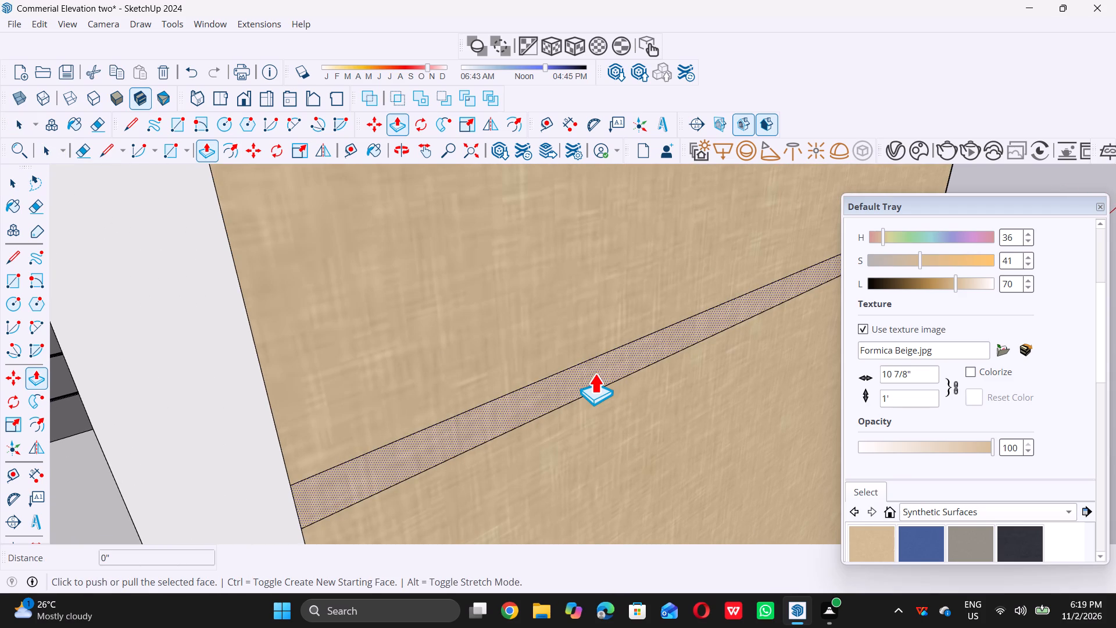
left_click(585, 376)
scroll(548, 377, "up", 3)
double_click(551, 381)
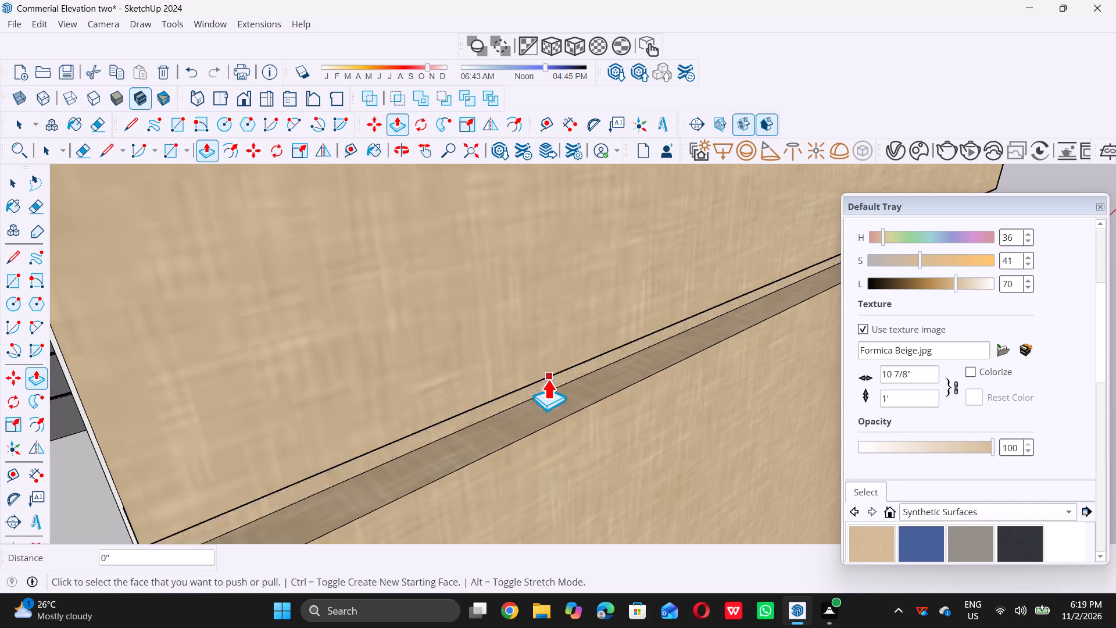
scroll(557, 395, "down", 12)
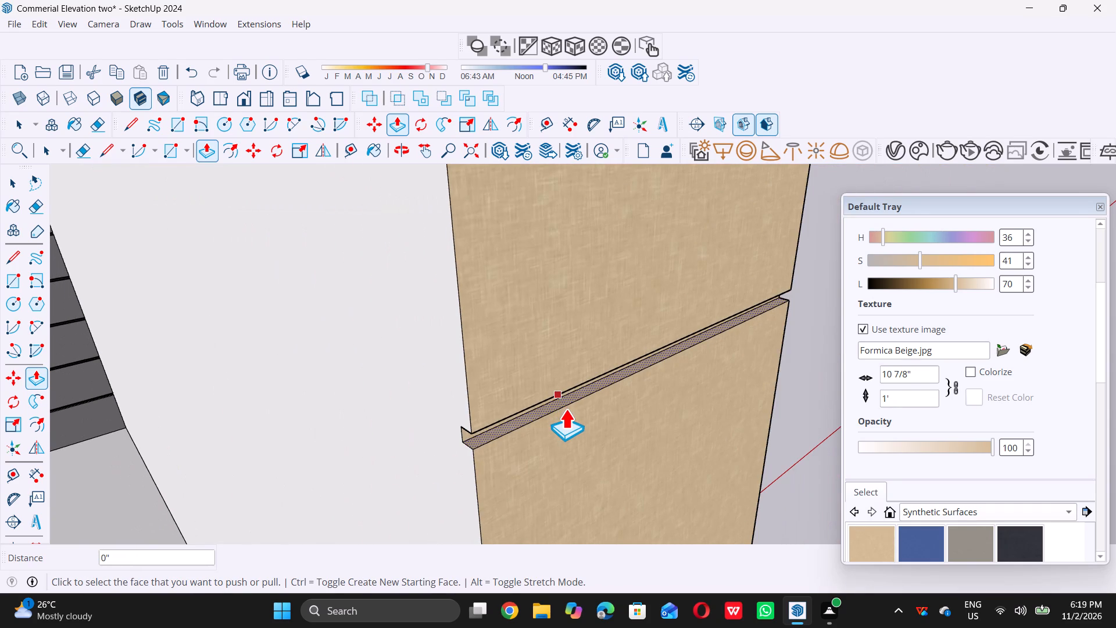
key("space")
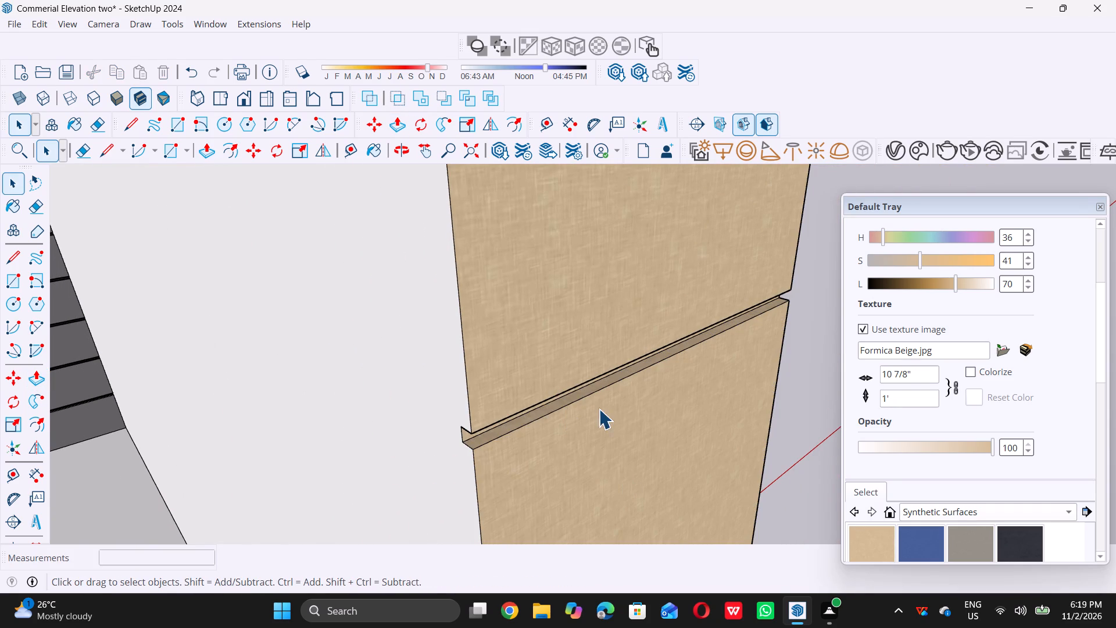
Push the third thin strip from the bottom of the right column 0.5" inward to form a groove.
scroll(545, 384, "down", 20)
scroll(545, 384, "down", 7)
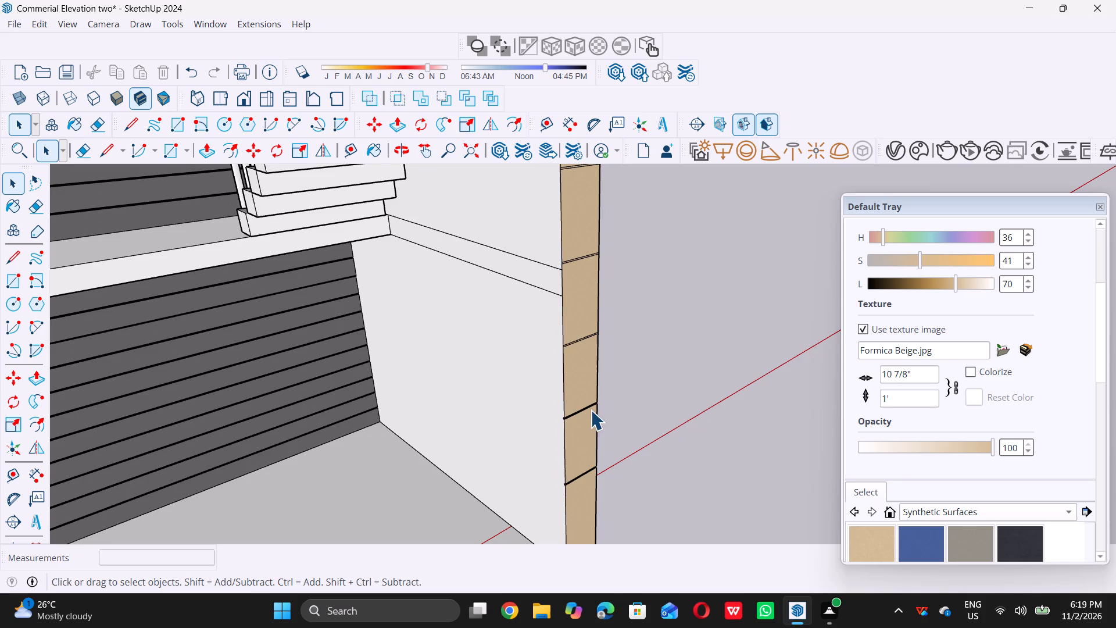
scroll(563, 322, "up", 15)
scroll(556, 393, "up", 2)
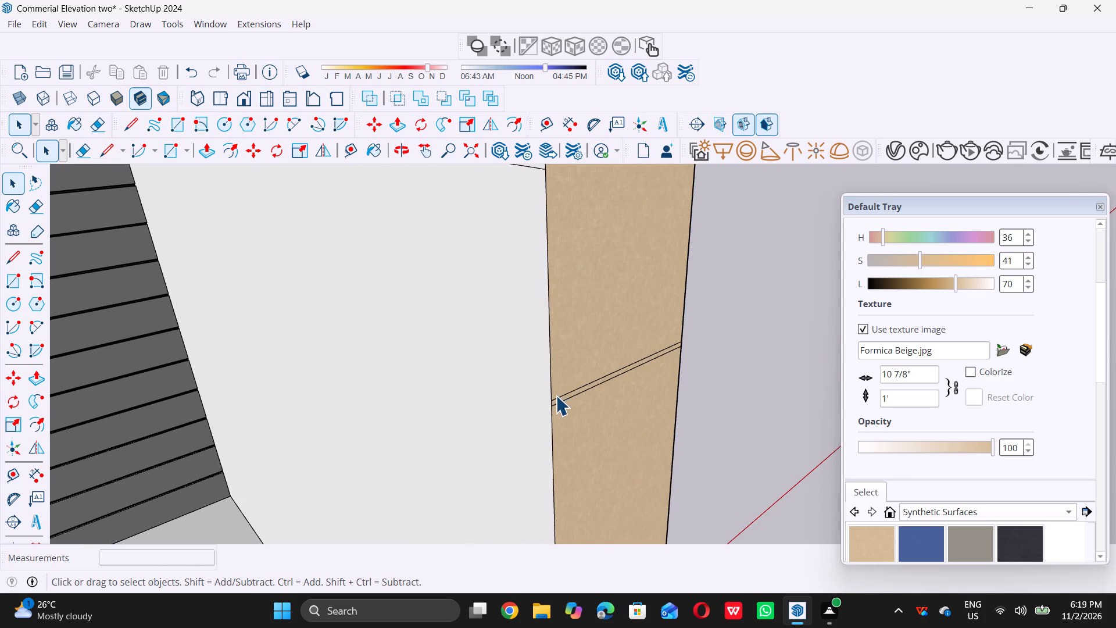
scroll(556, 395, "up", 10)
left_click(574, 396)
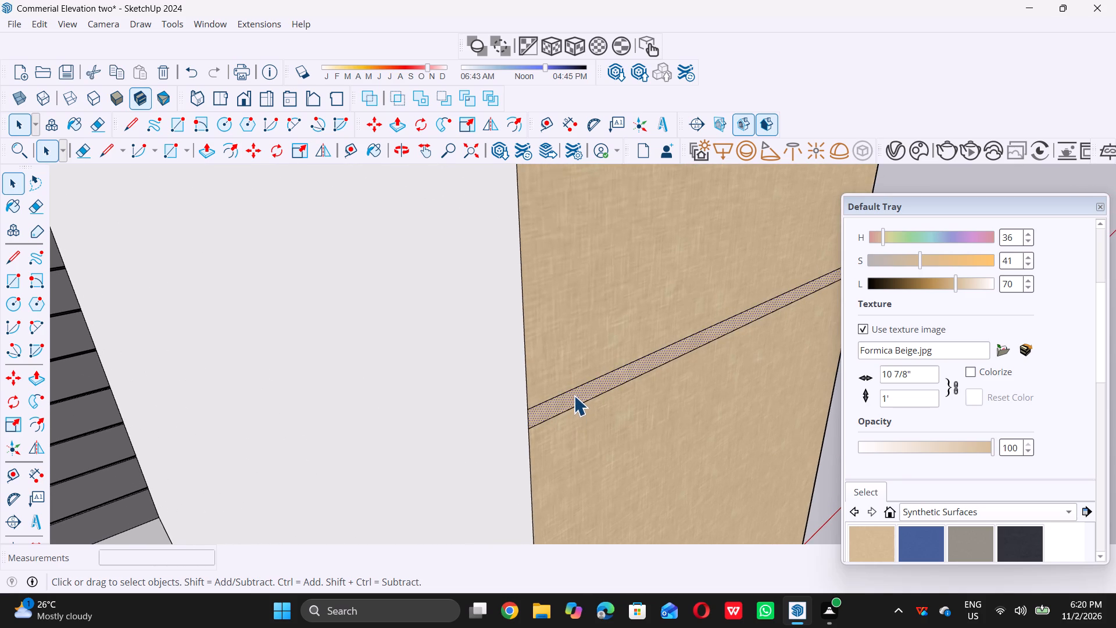
key("p")
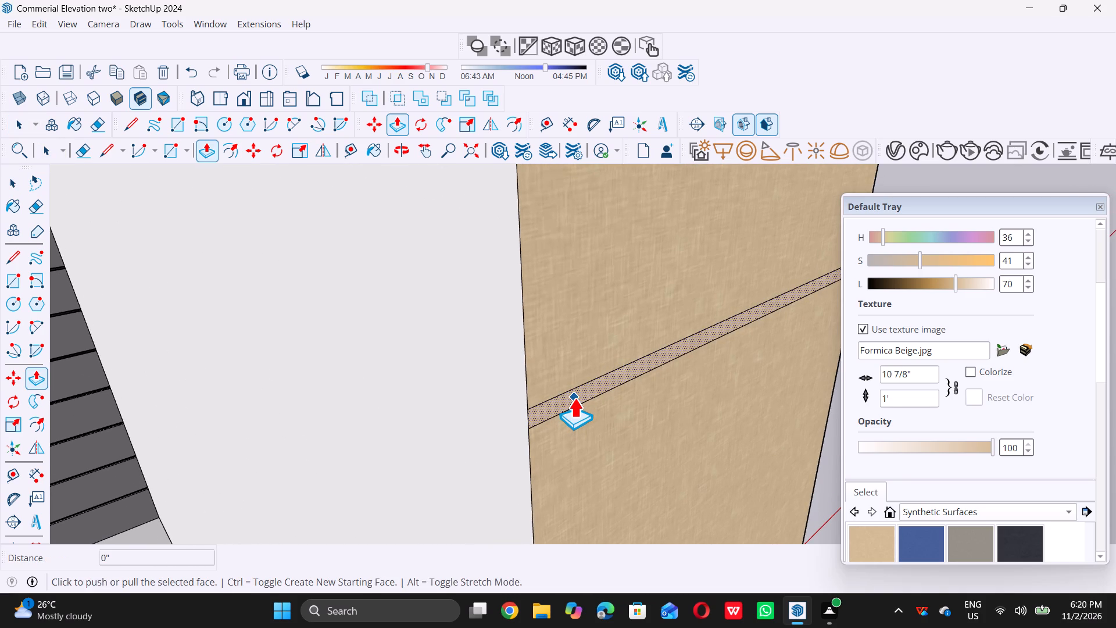
left_click(573, 396)
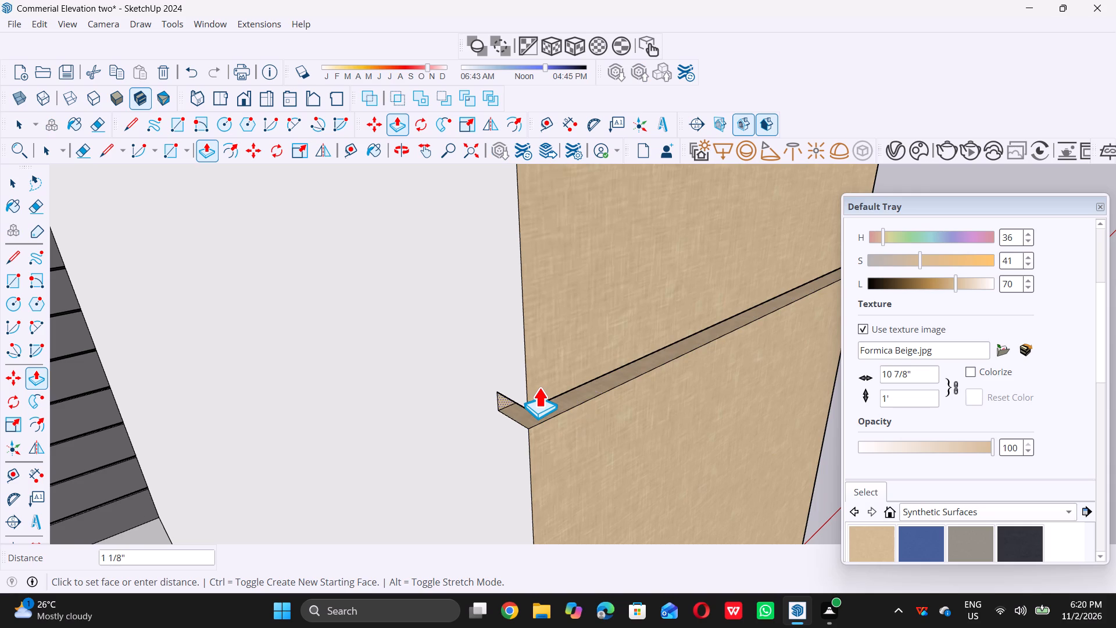
type("0.5")
key("shift+quotedbl")
key("Return")
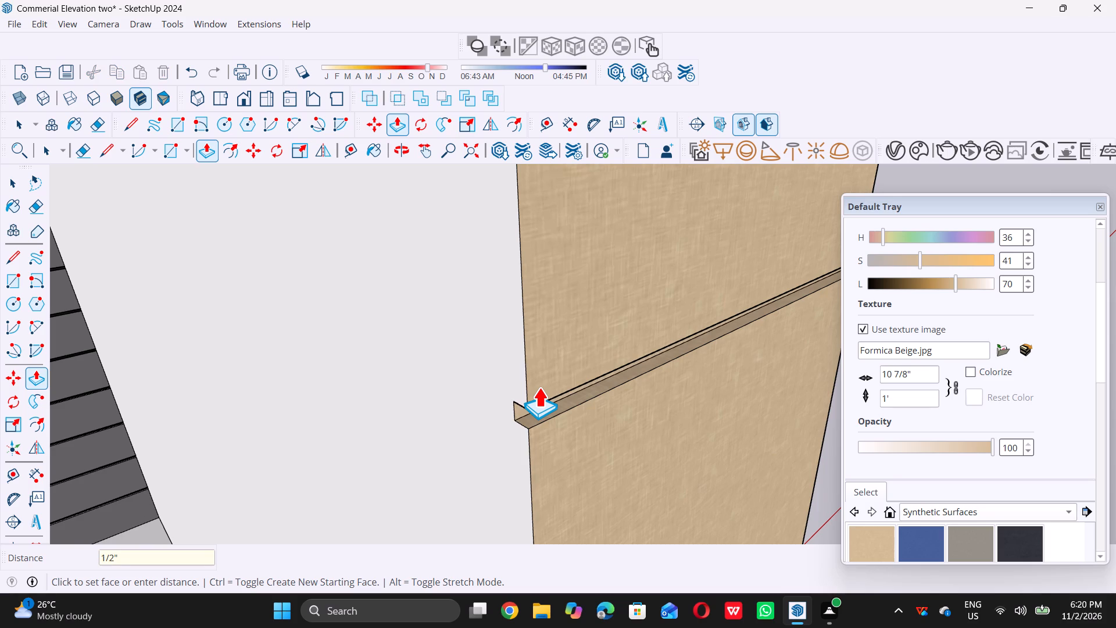
Push the fourth thin strip from the bottom of the right column, just above the landing line, 0.5" inward.
scroll(535, 394, "down", 16)
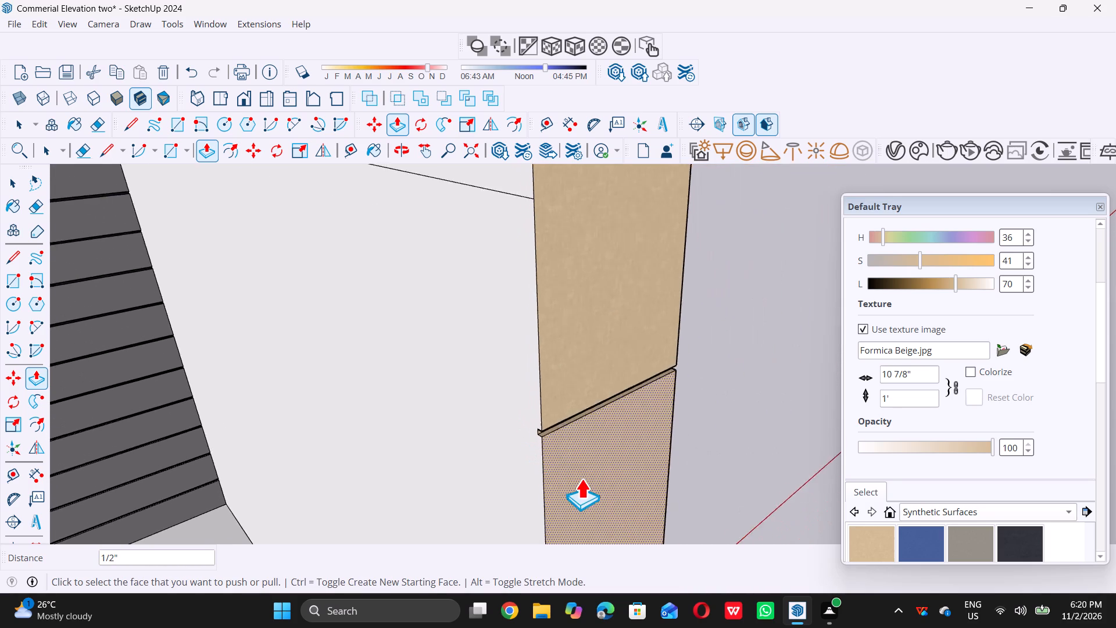
scroll(581, 479, "down", 6)
scroll(577, 285, "up", 12)
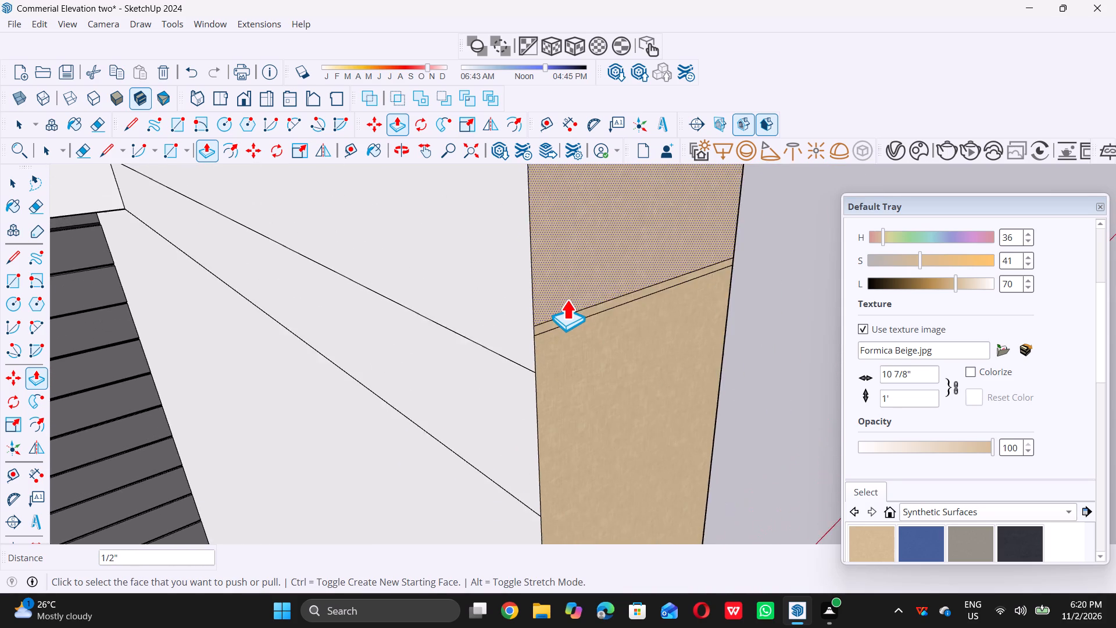
scroll(567, 299, "up", 8)
left_click(545, 341)
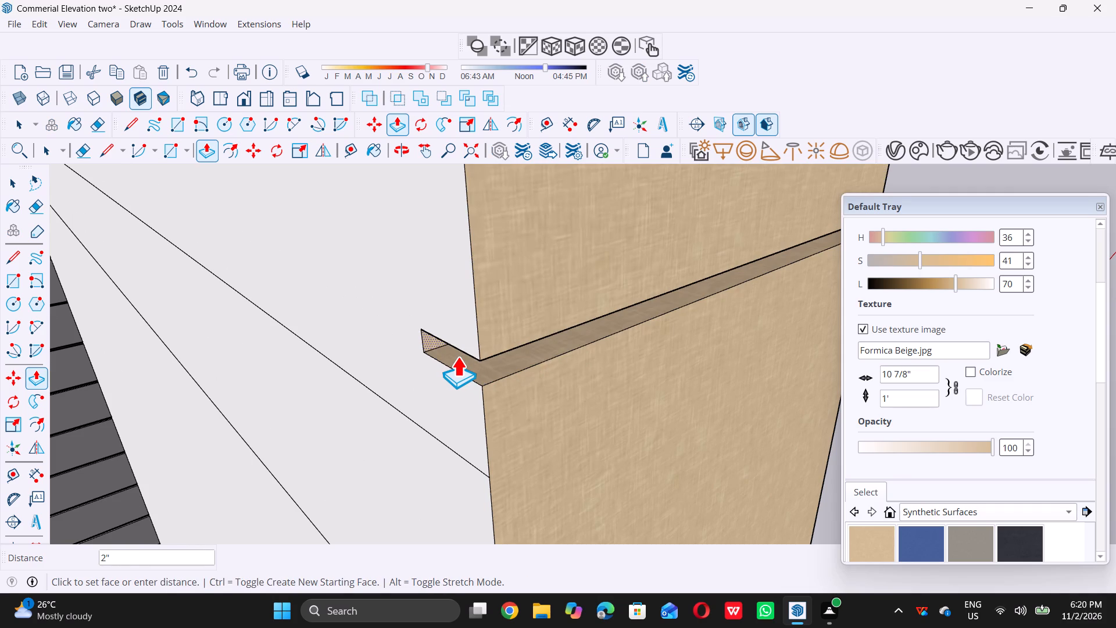
type("0.5")
key("shift+quotedbl")
key("Return")
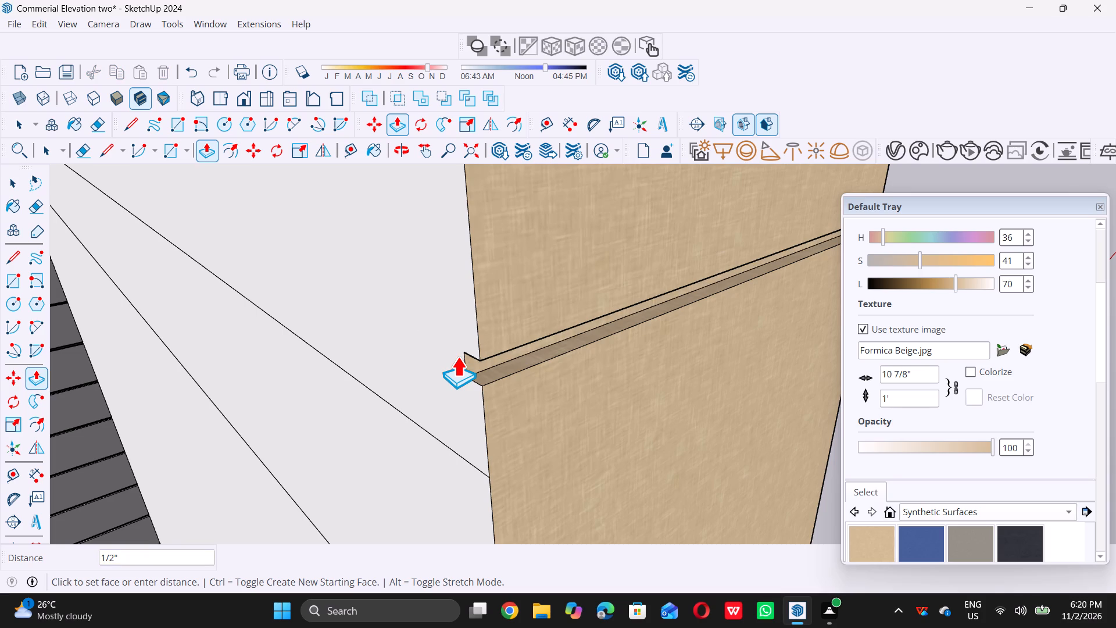
Push the fifth thin strip from the bottom of the right column 0.5" inward to form a groove.
scroll(468, 356, "down", 20)
scroll(468, 356, "down", 10)
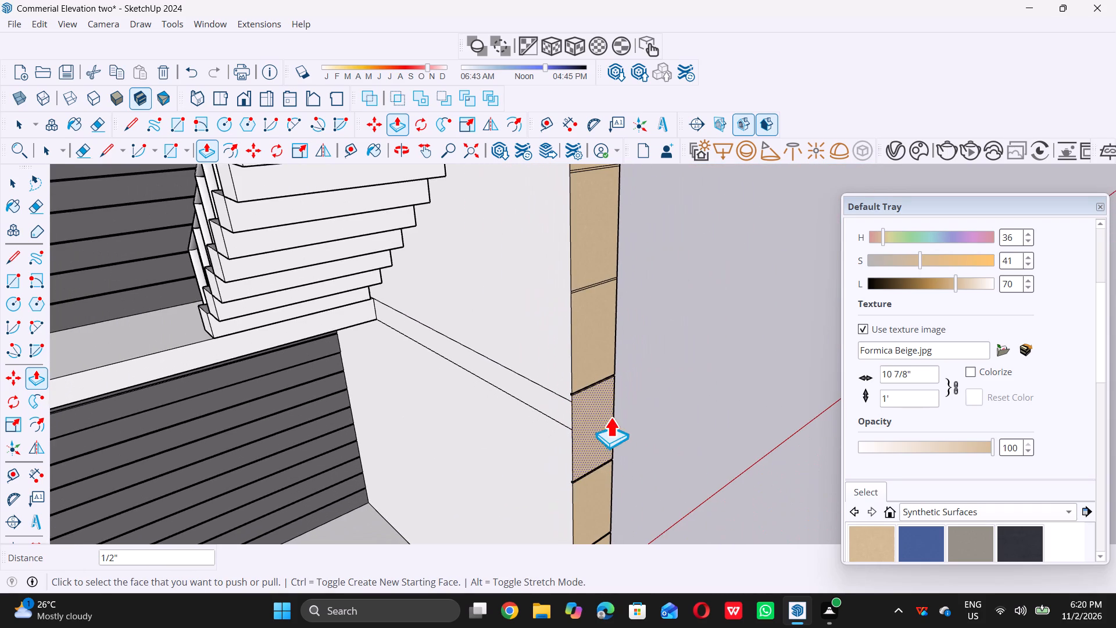
key("space")
scroll(570, 260, "up", 15)
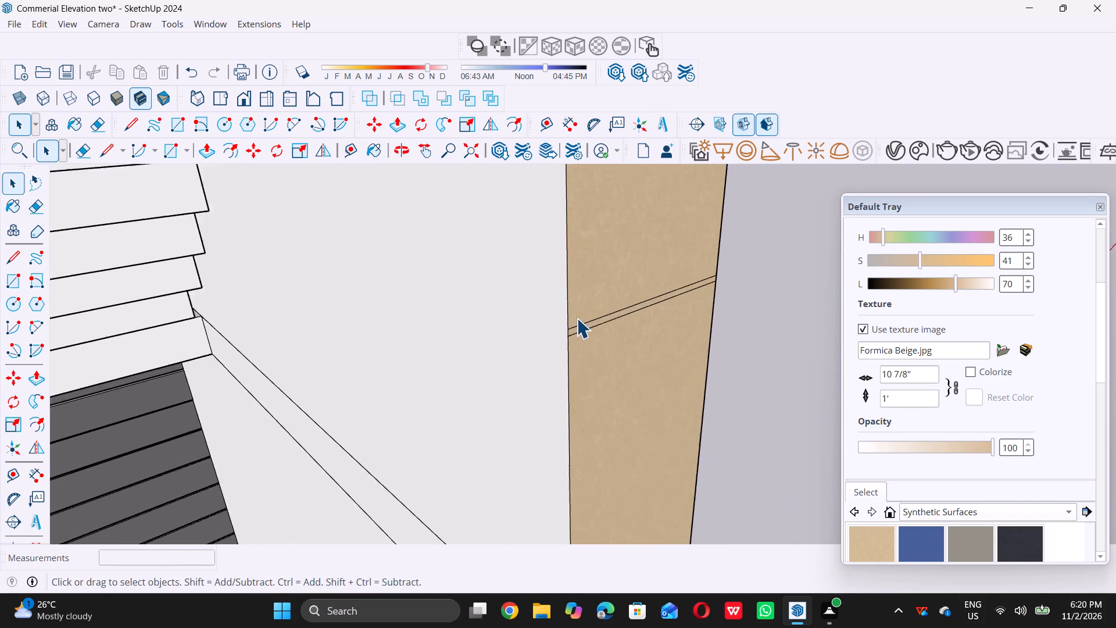
scroll(577, 318, "up", 5)
left_click(582, 334)
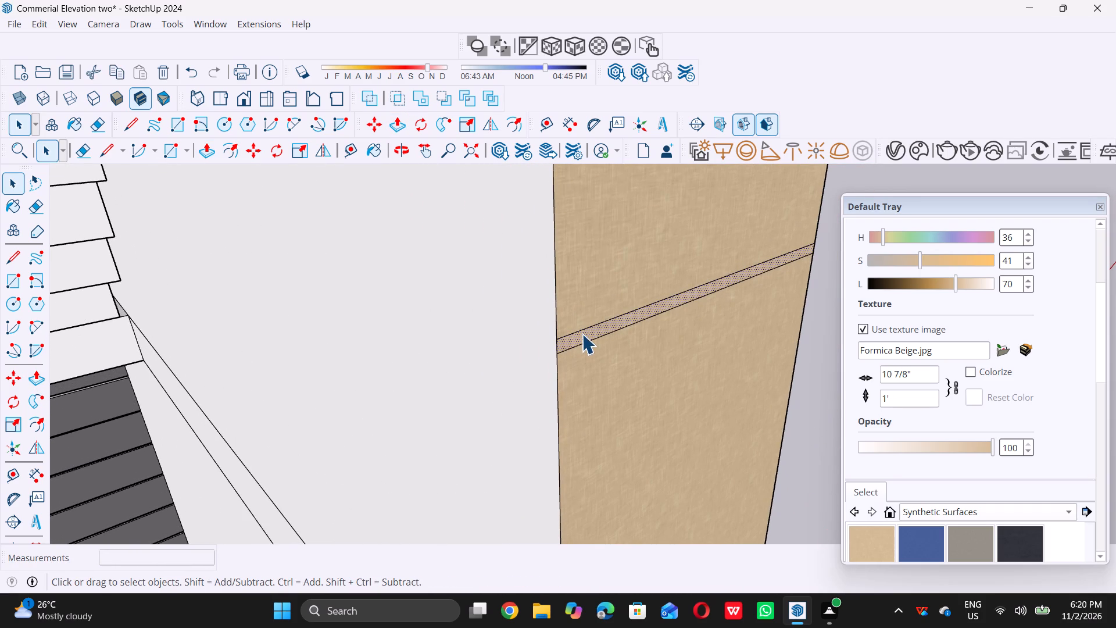
key("p")
left_click(586, 331)
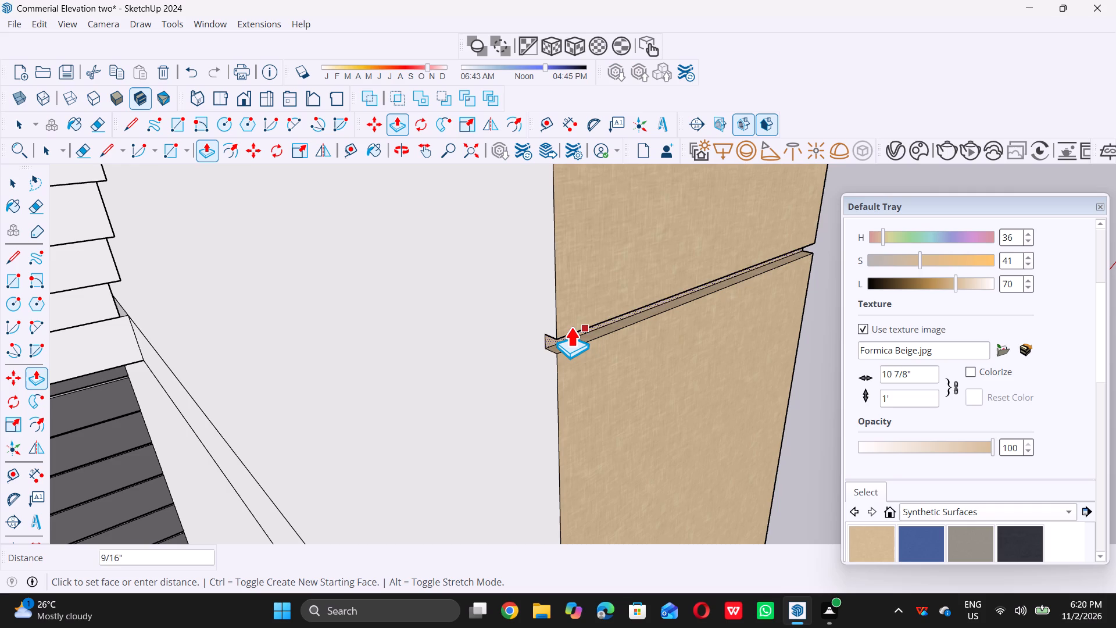
type("0.5")
key("shift+quotedbl")
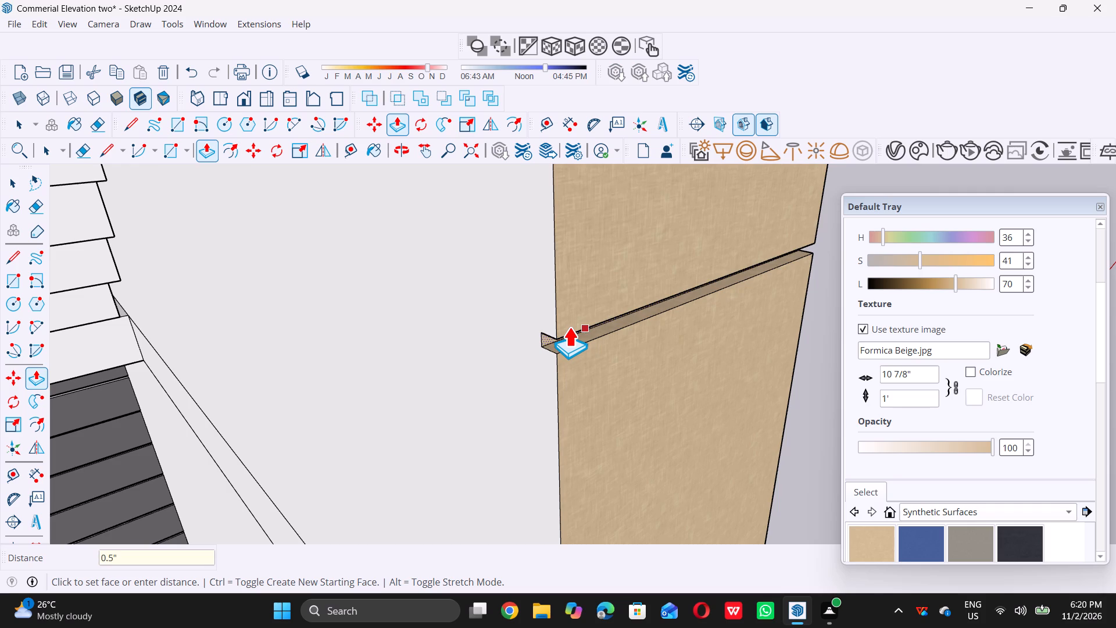
key("Return")
Push the sixth thin strip from the bottom of the right column, below the shop name panels, 0.5" inward.
scroll(569, 327, "down", 7)
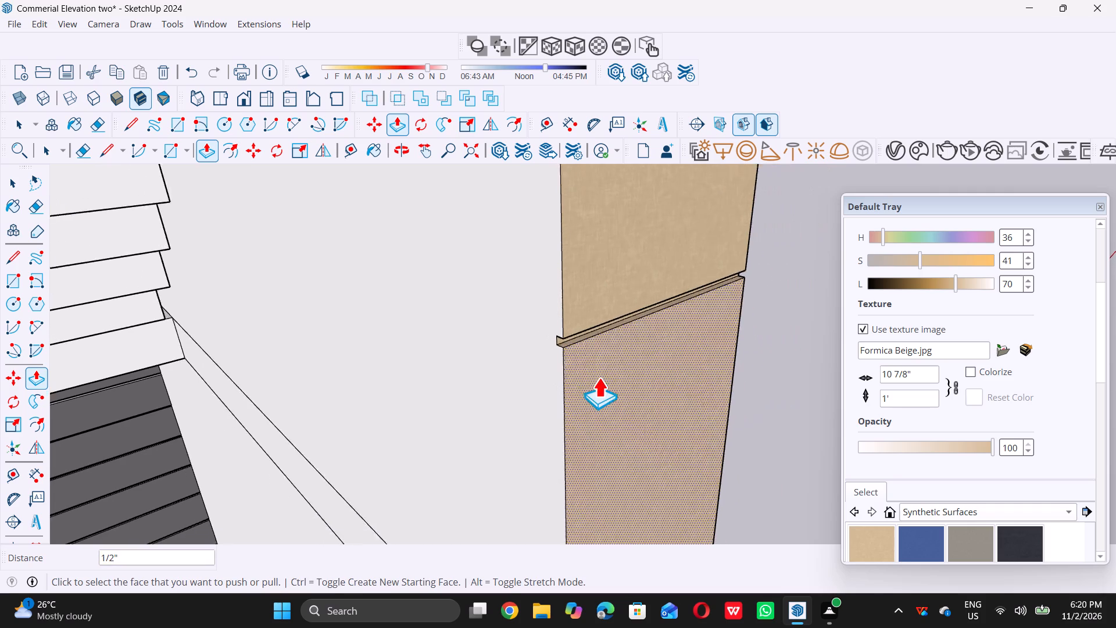
scroll(599, 377, "down", 20)
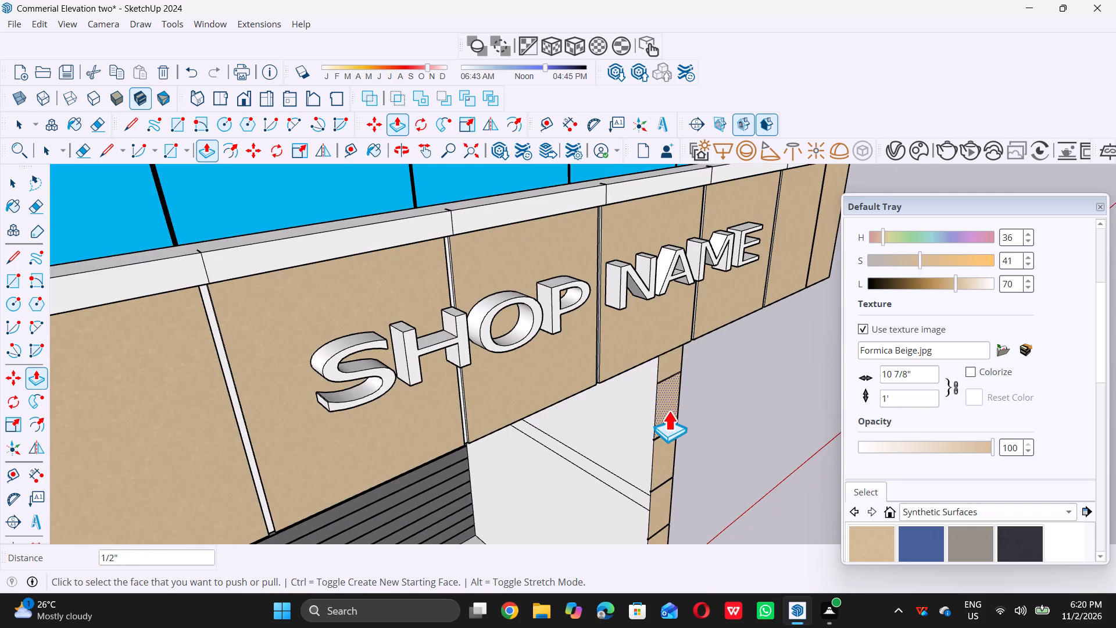
scroll(668, 411, "up", 6)
scroll(639, 336, "up", 16)
scroll(666, 386, "up", 4)
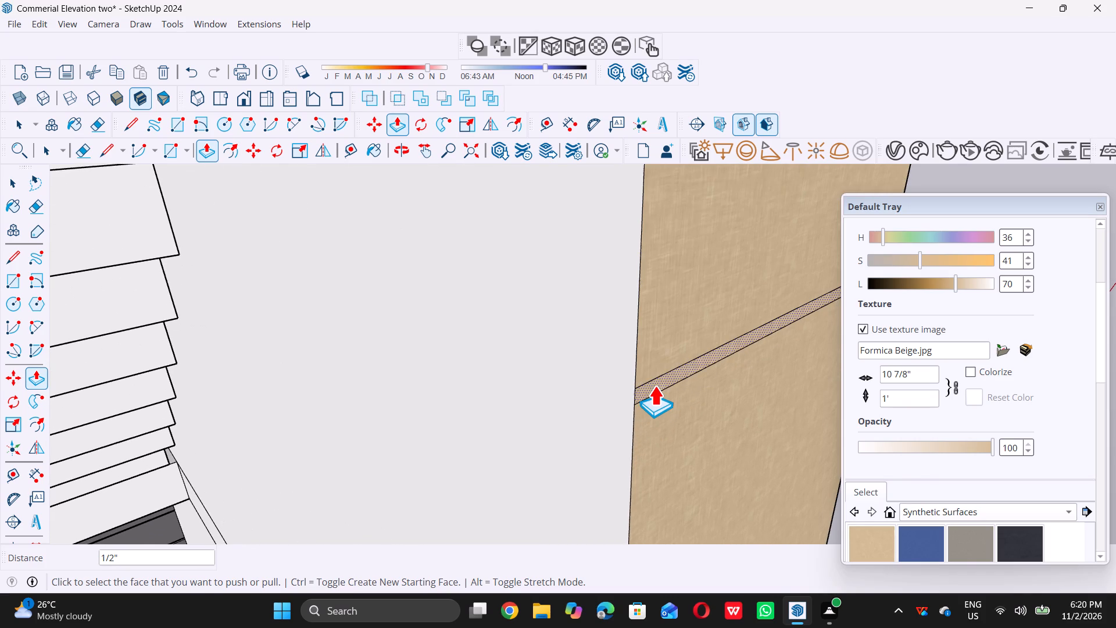
left_click(654, 386)
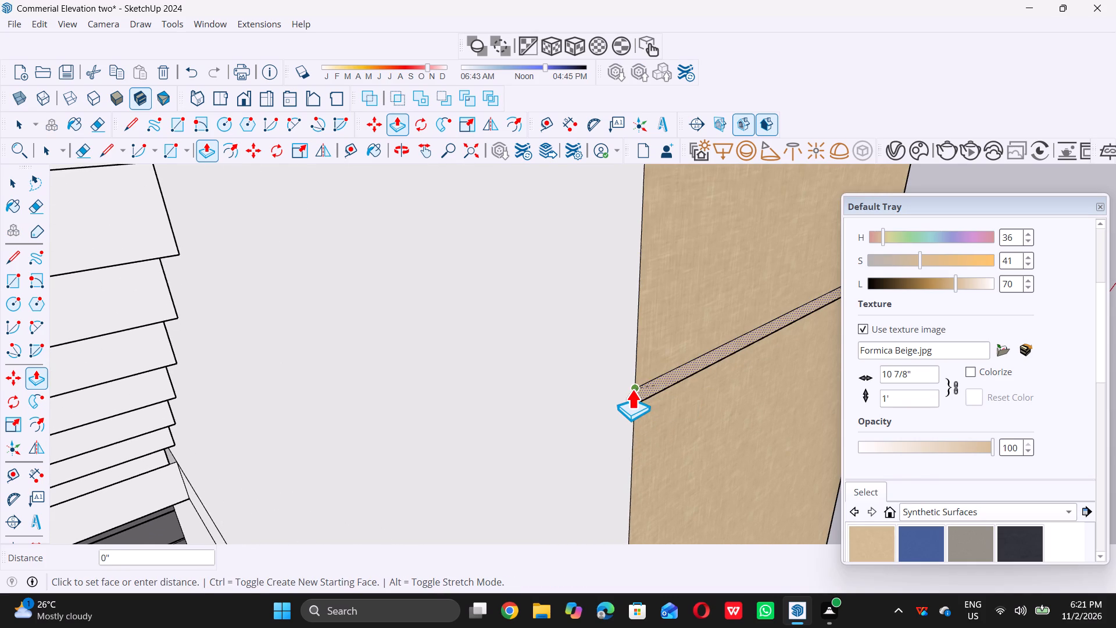
type("0.5")
key("shift+quotedbl")
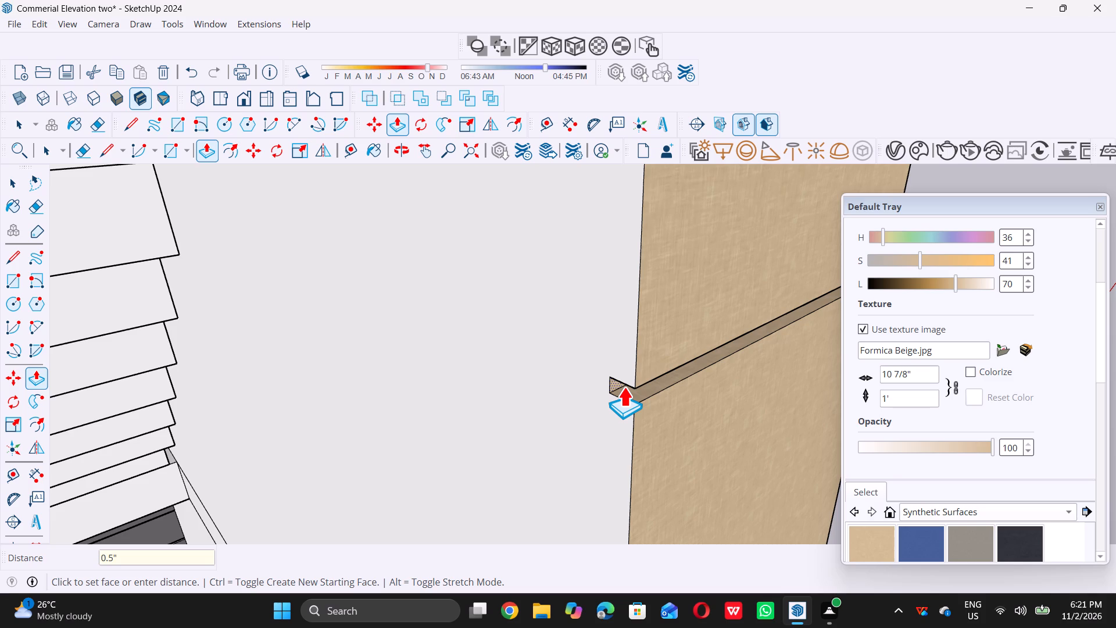
key("Return")
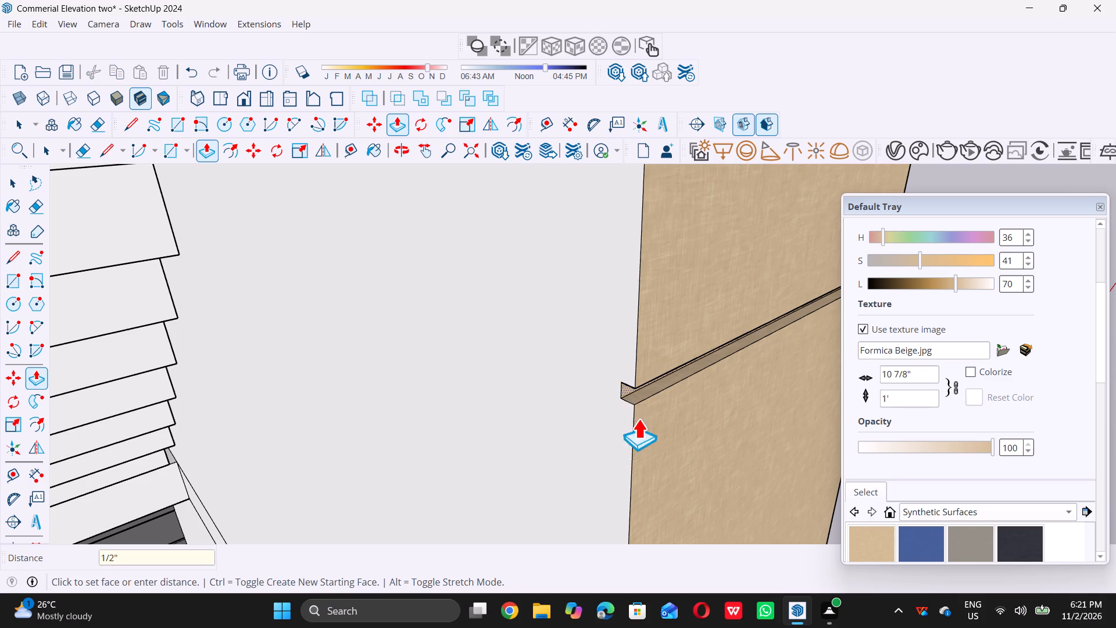
Push the seventh thin strip from the bottom of the right column 0.5" inward to form a groove.
scroll(653, 426, "down", 20)
scroll(653, 426, "down", 1)
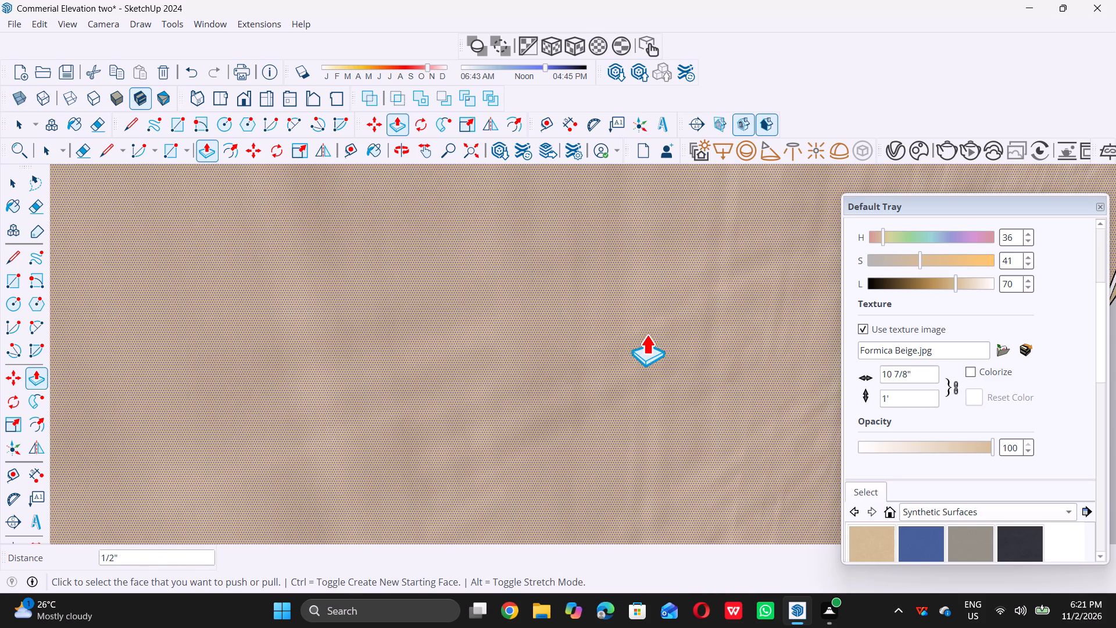
scroll(635, 343, "down", 20)
scroll(635, 343, "down", 8)
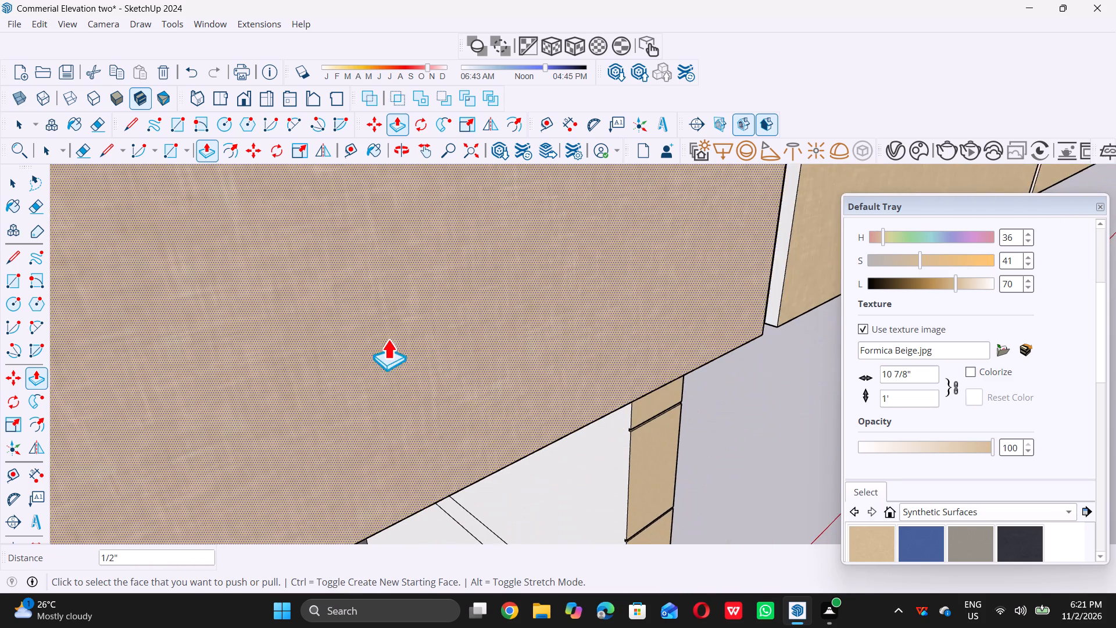
scroll(650, 414, "up", 6)
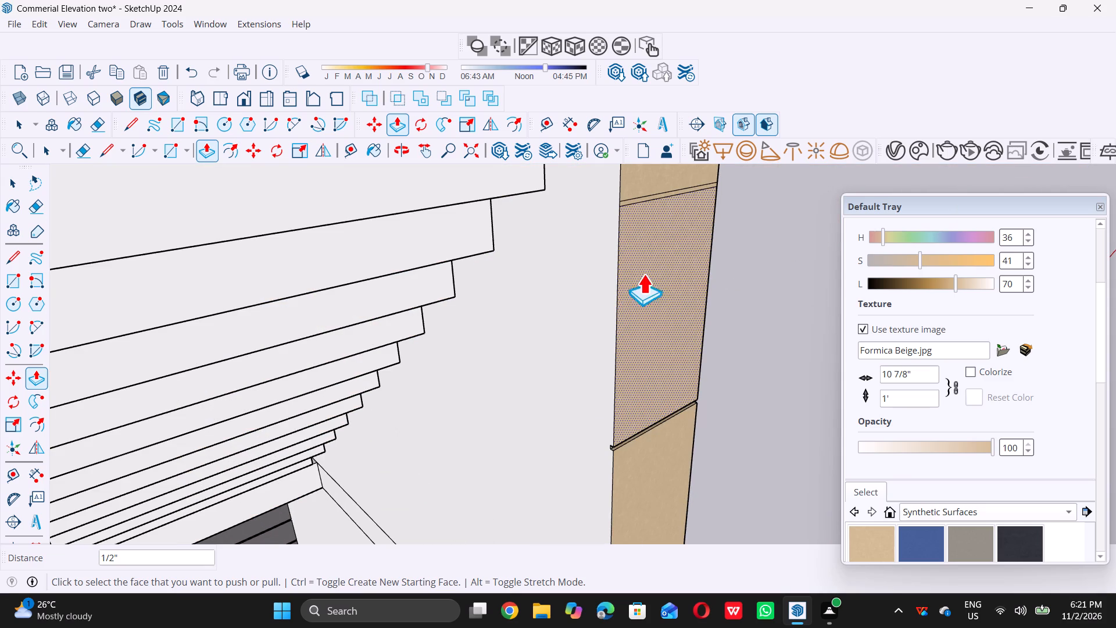
scroll(638, 185, "up", 16)
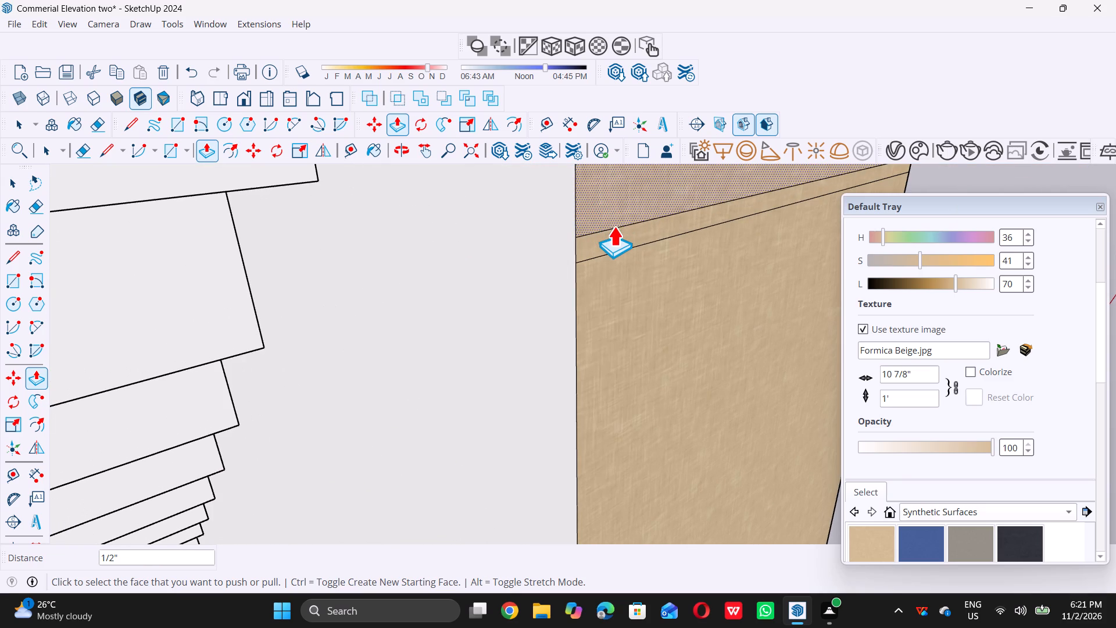
double_click(614, 231)
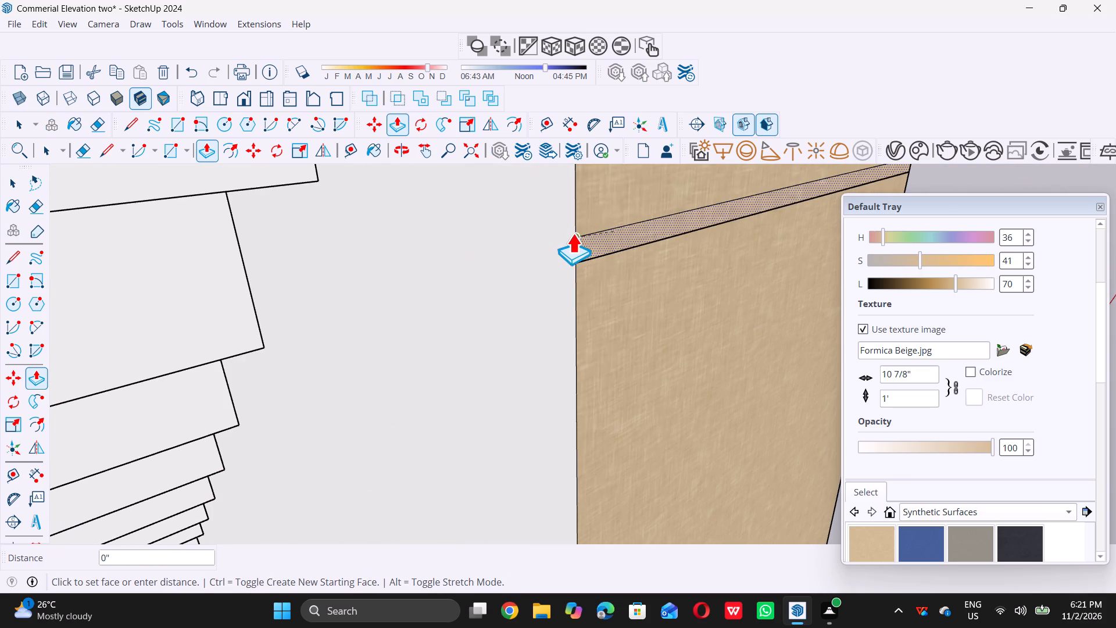
type("0.5")
key("shift+quotedbl")
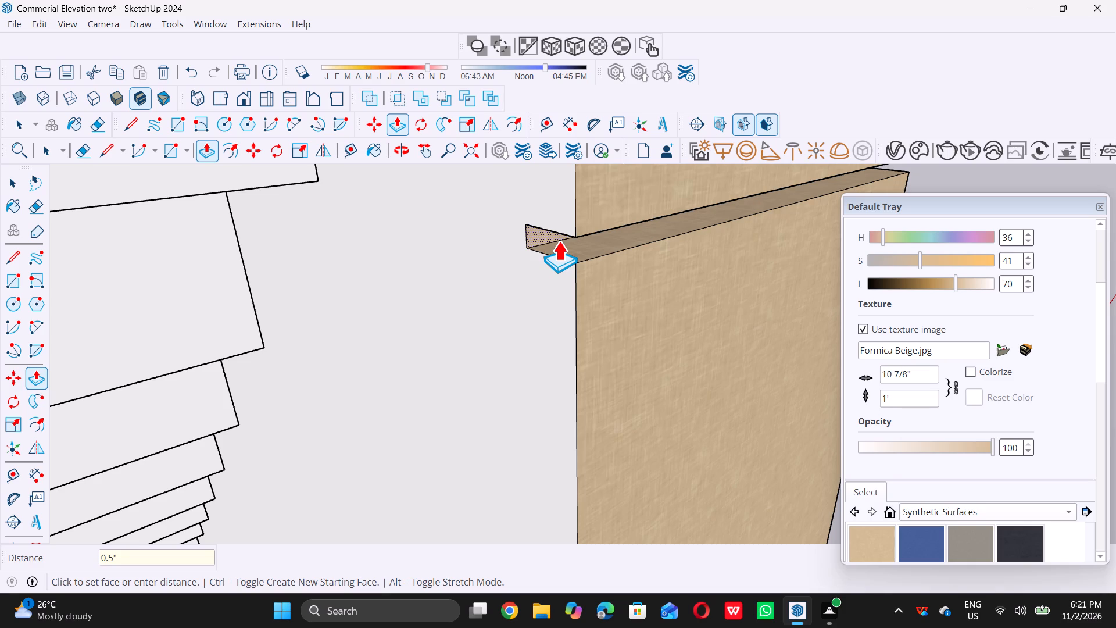
key("Return")
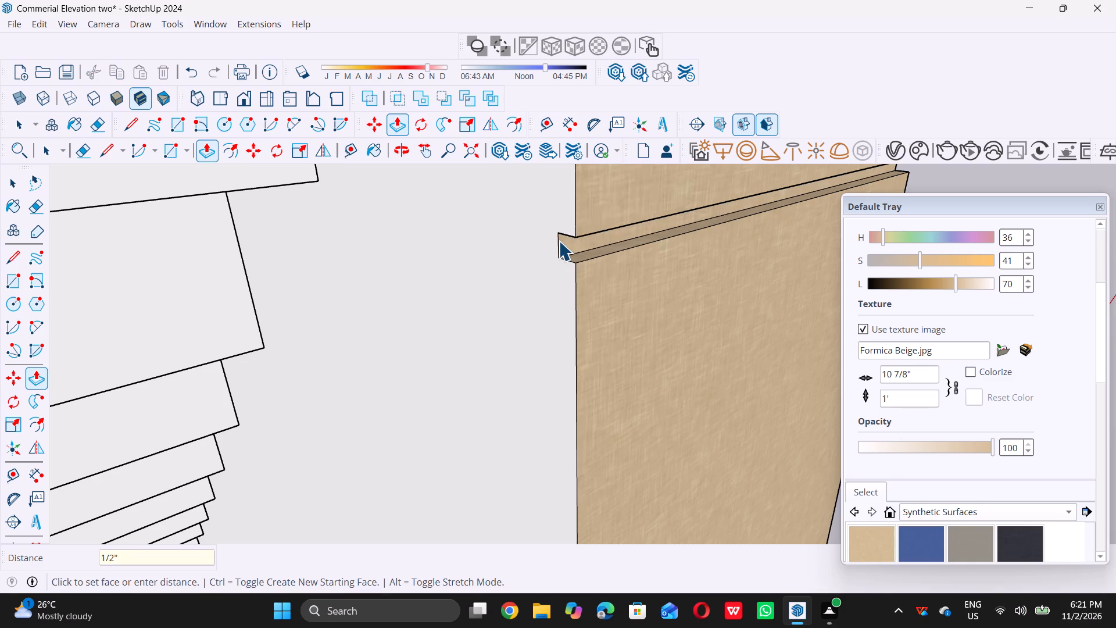
key("space")
Push the thin strip on the left column beside the foot of the upper stair flight 0.5" inward to form a groove.
scroll(559, 240, "down", 20)
scroll(559, 240, "down", 7)
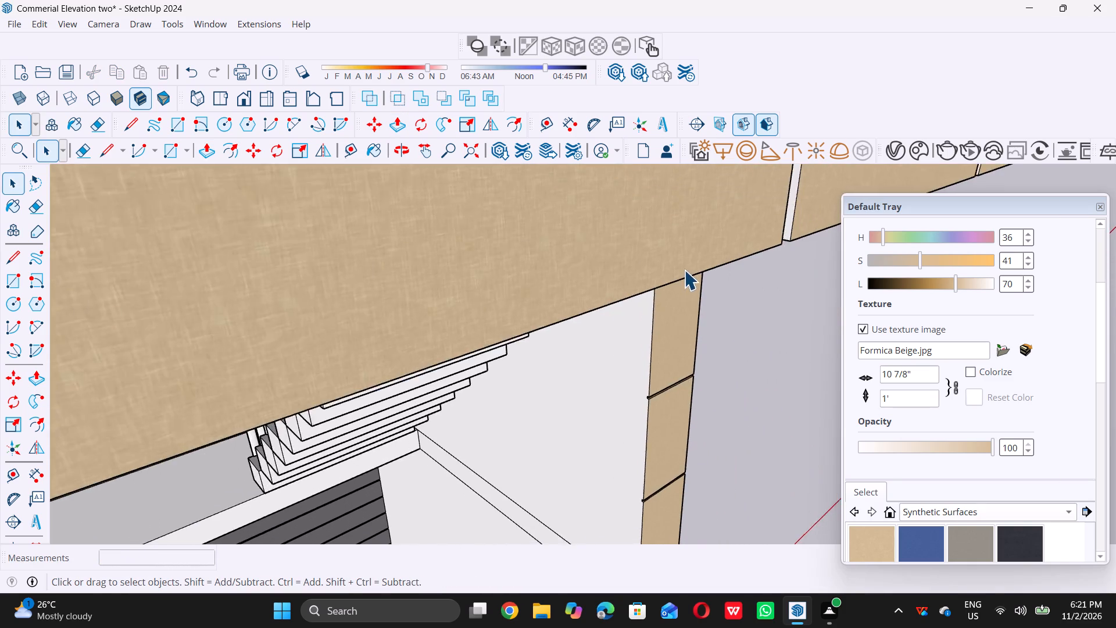
scroll(684, 270, "down", 20)
scroll(684, 270, "down", 10)
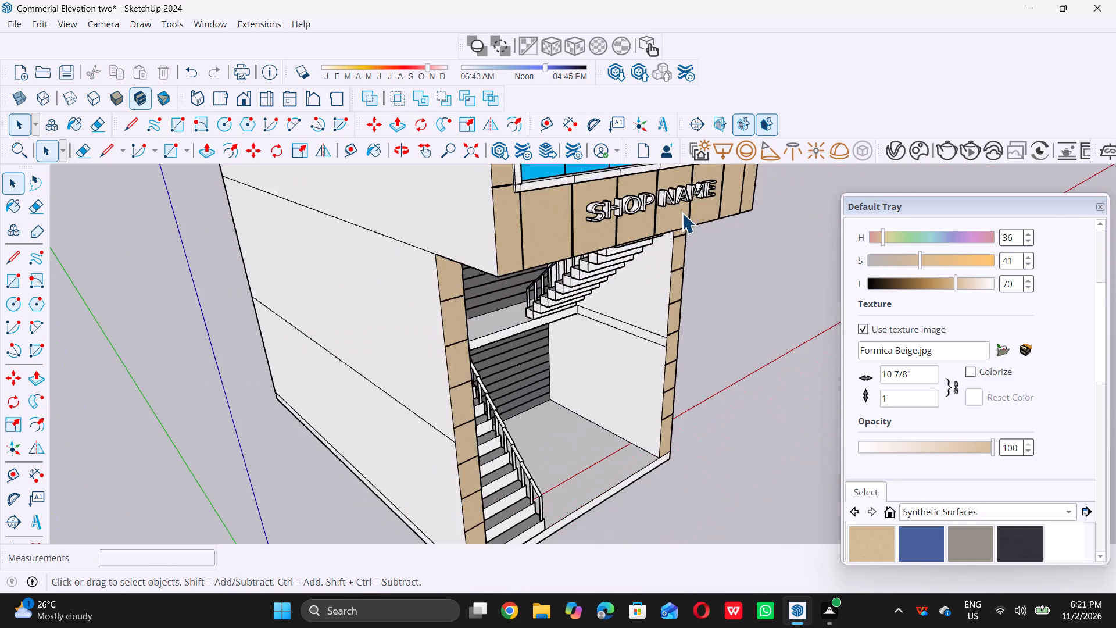
scroll(682, 213, "down", 5)
middle_click_drag(543, 338, 560, 326)
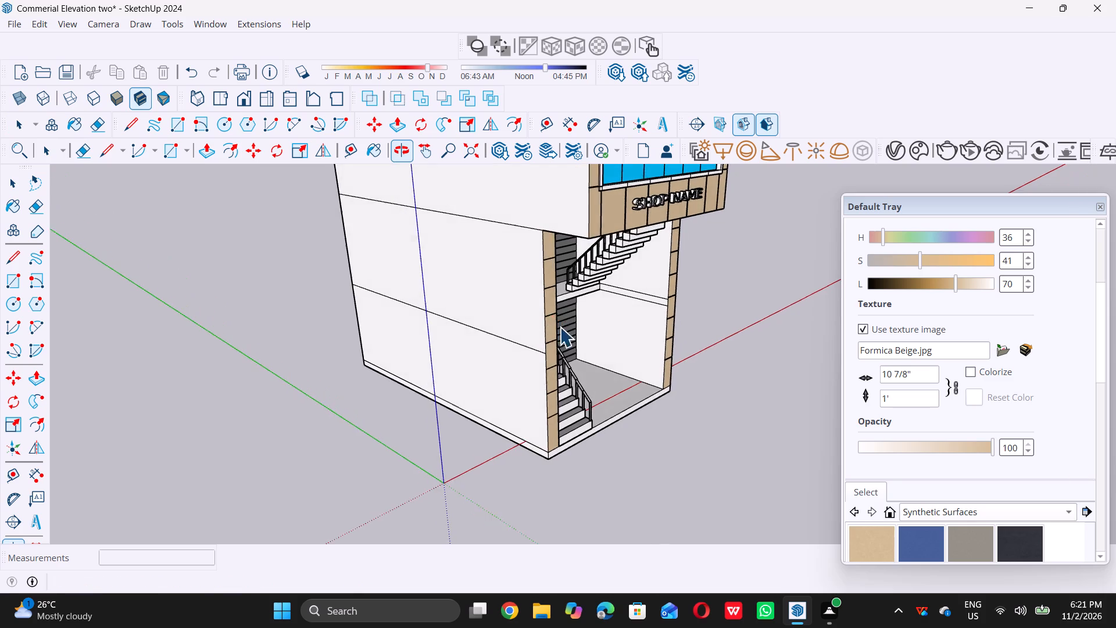
scroll(540, 289, "up", 4)
scroll(545, 242, "up", 14)
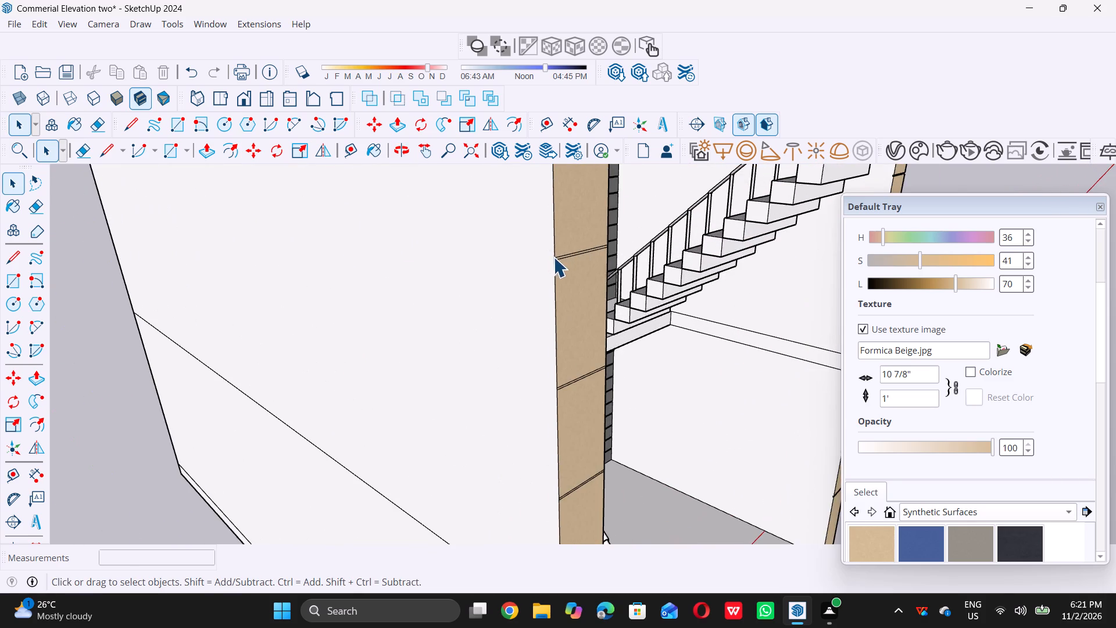
scroll(553, 257, "up", 15)
triple_click(566, 259)
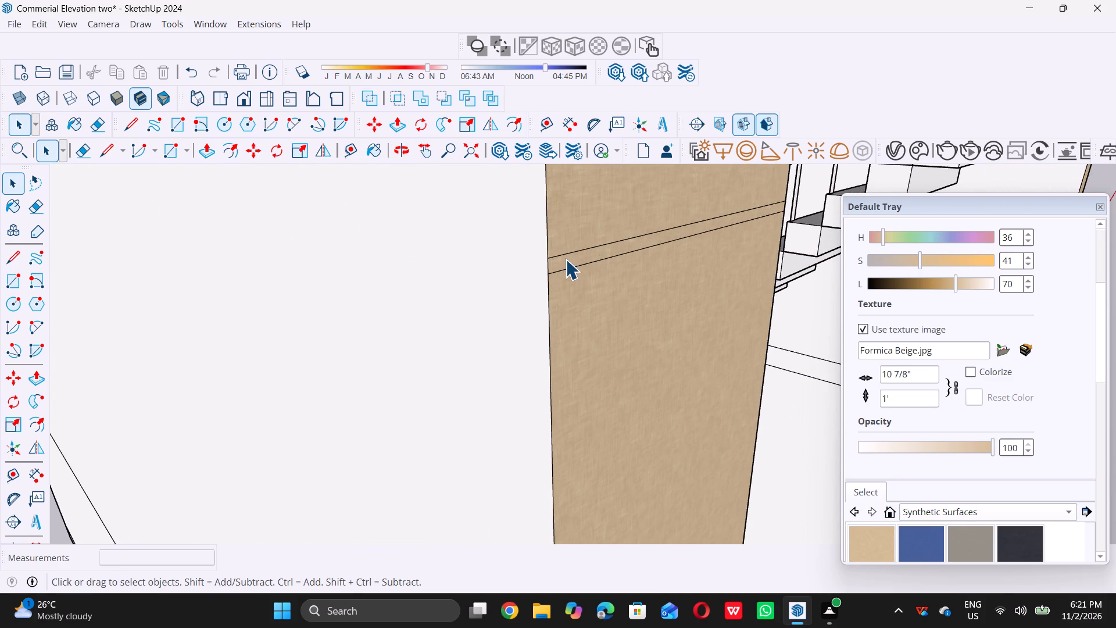
scroll(567, 260, "down", 16)
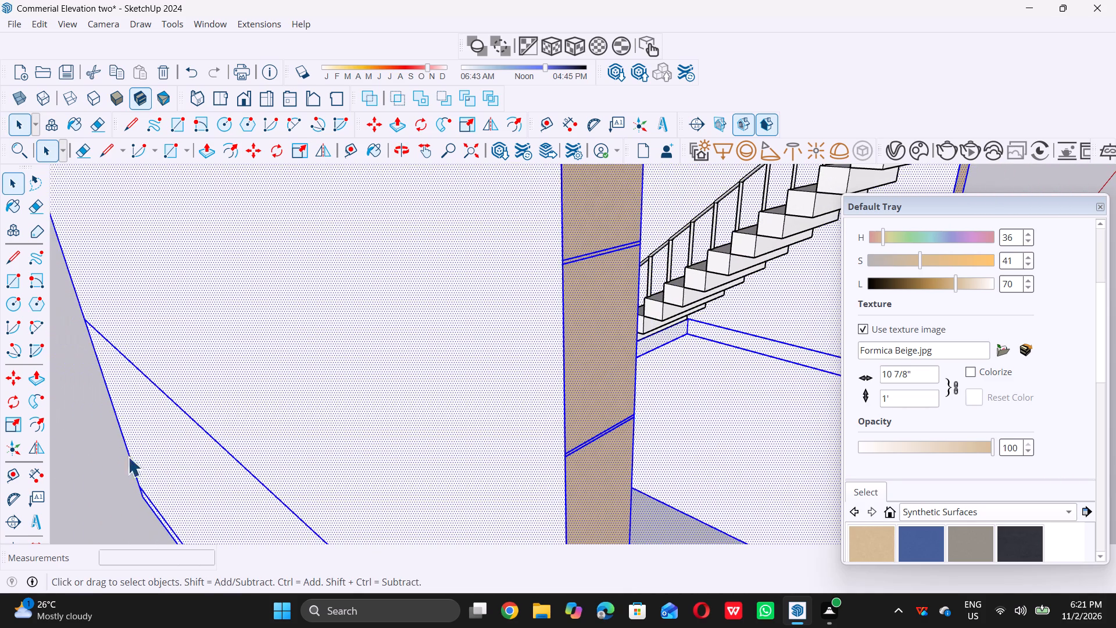
double_click(95, 457)
scroll(555, 268, "up", 13)
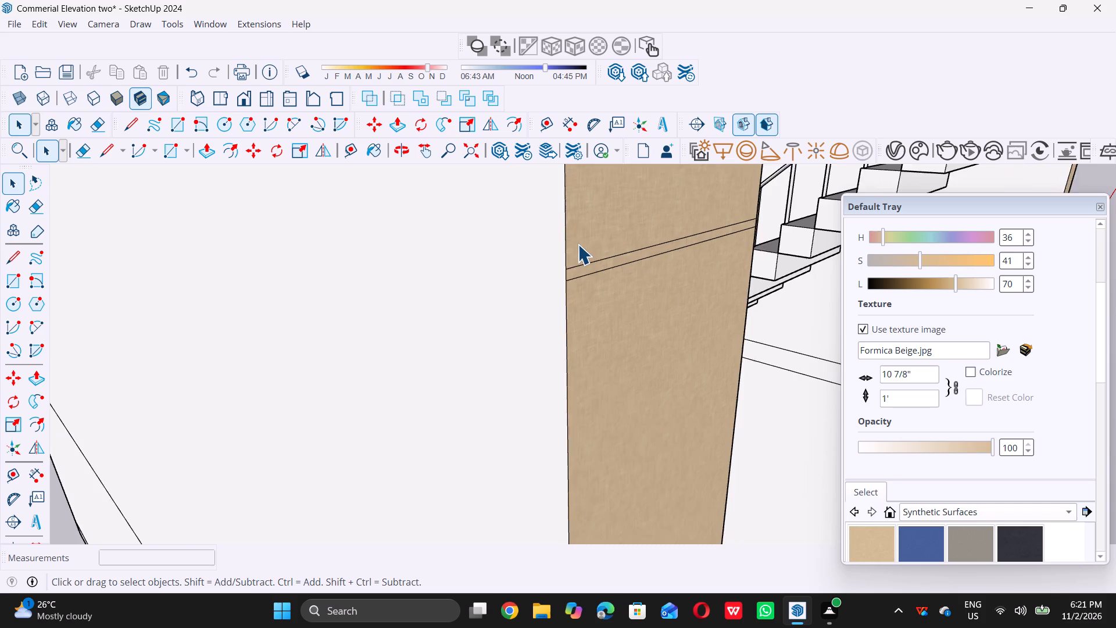
key("p")
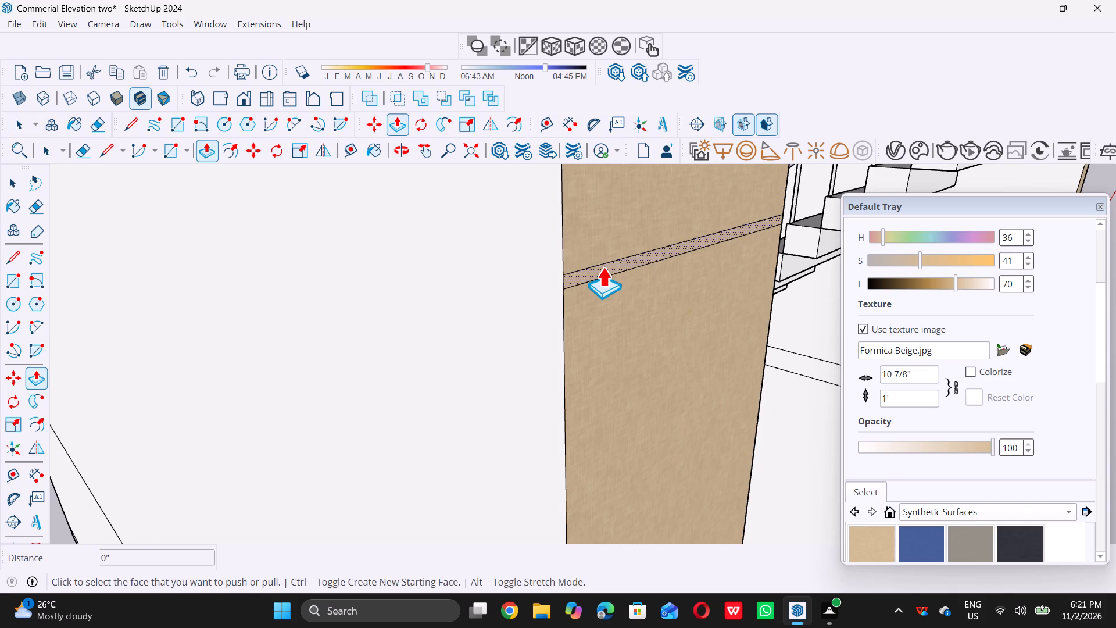
left_click(603, 266)
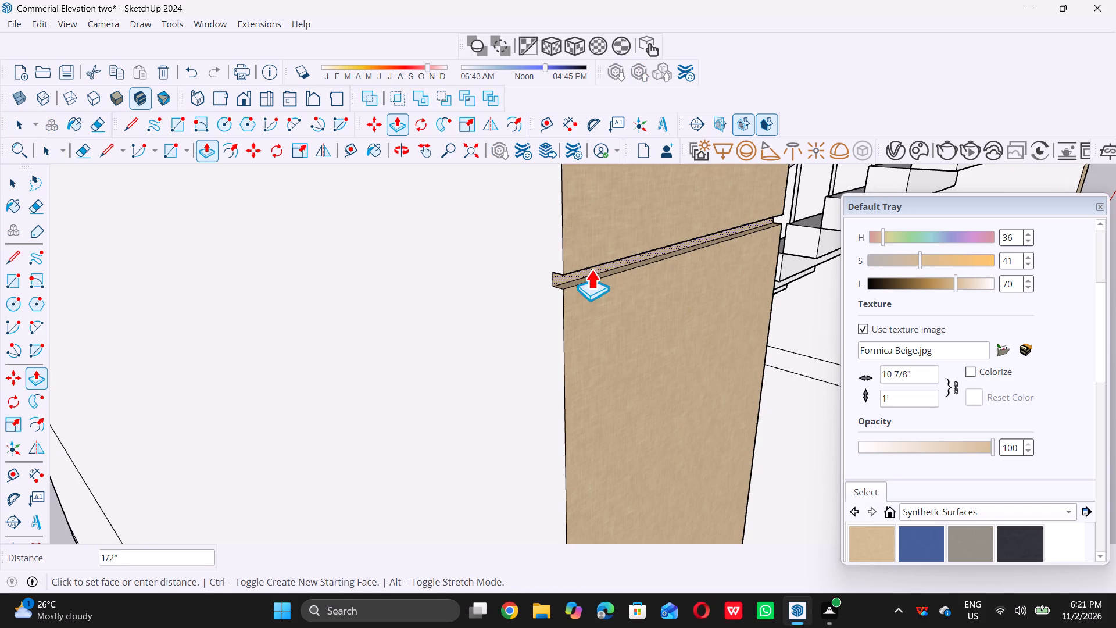
type("0.")
key("5")
key("shift+quotedbl")
key("Return")
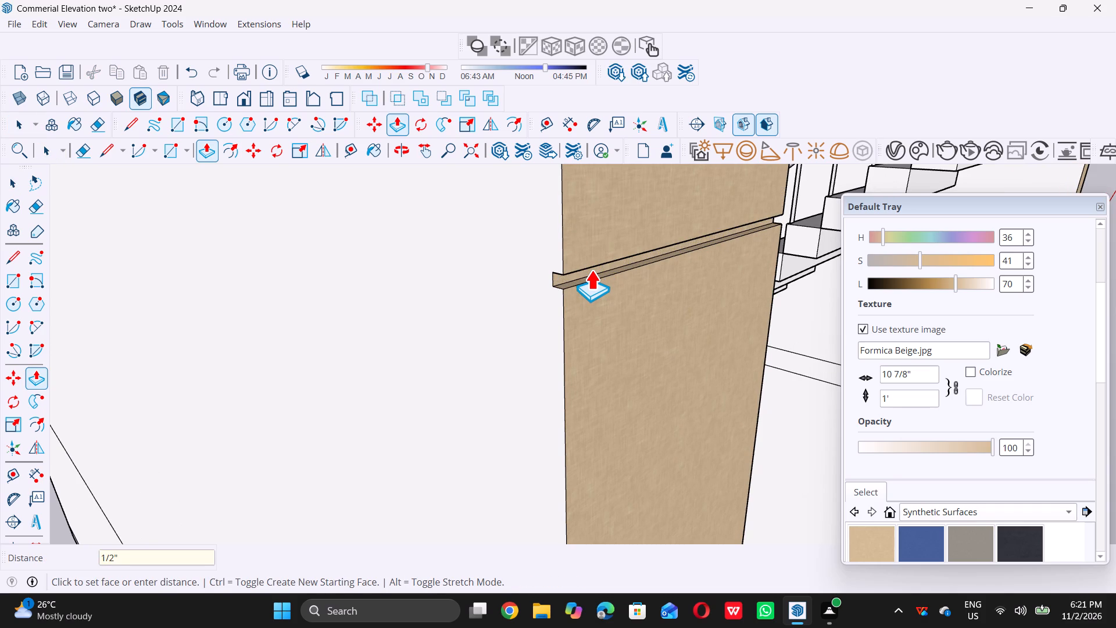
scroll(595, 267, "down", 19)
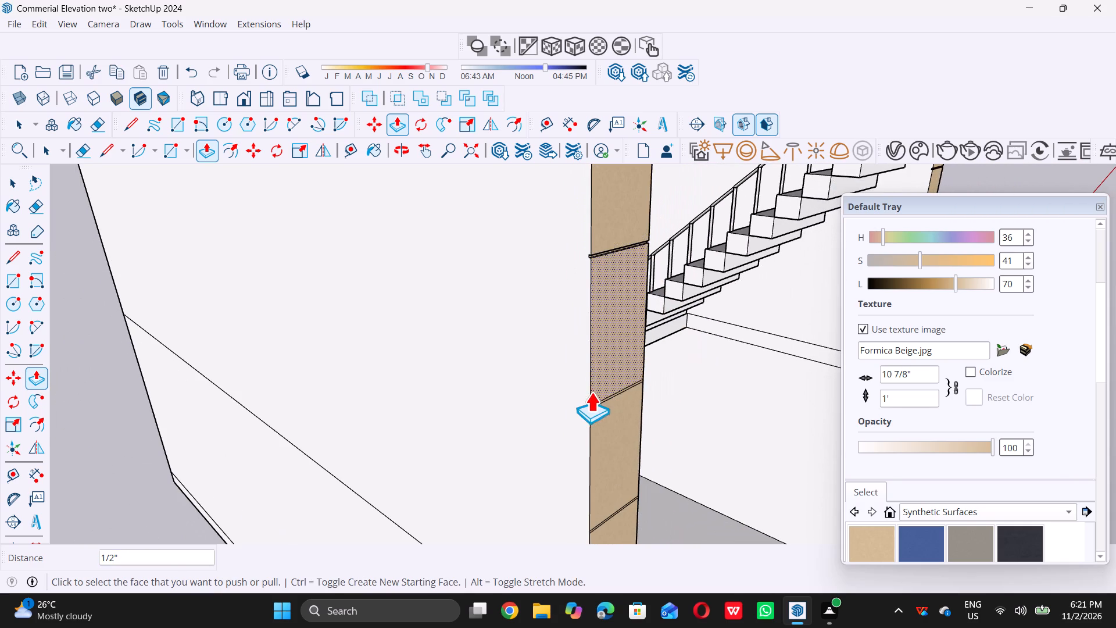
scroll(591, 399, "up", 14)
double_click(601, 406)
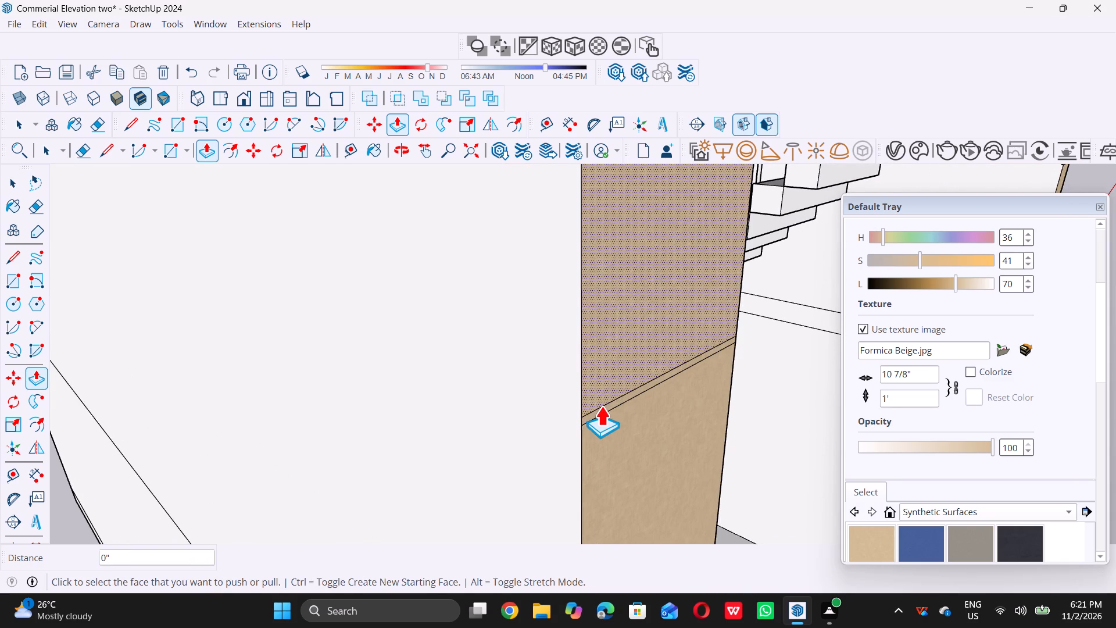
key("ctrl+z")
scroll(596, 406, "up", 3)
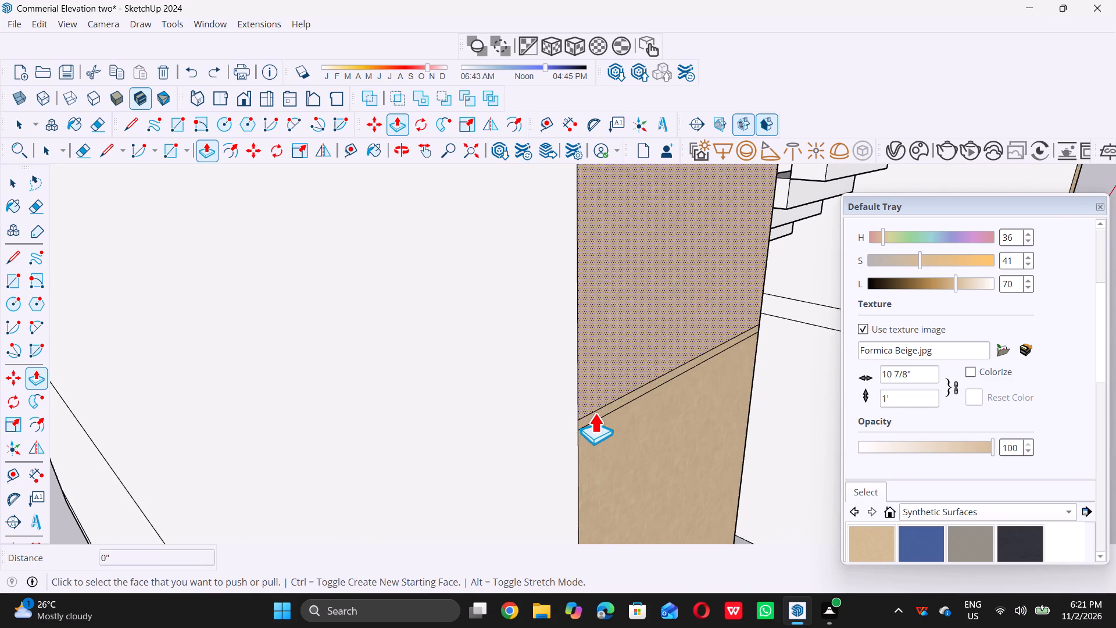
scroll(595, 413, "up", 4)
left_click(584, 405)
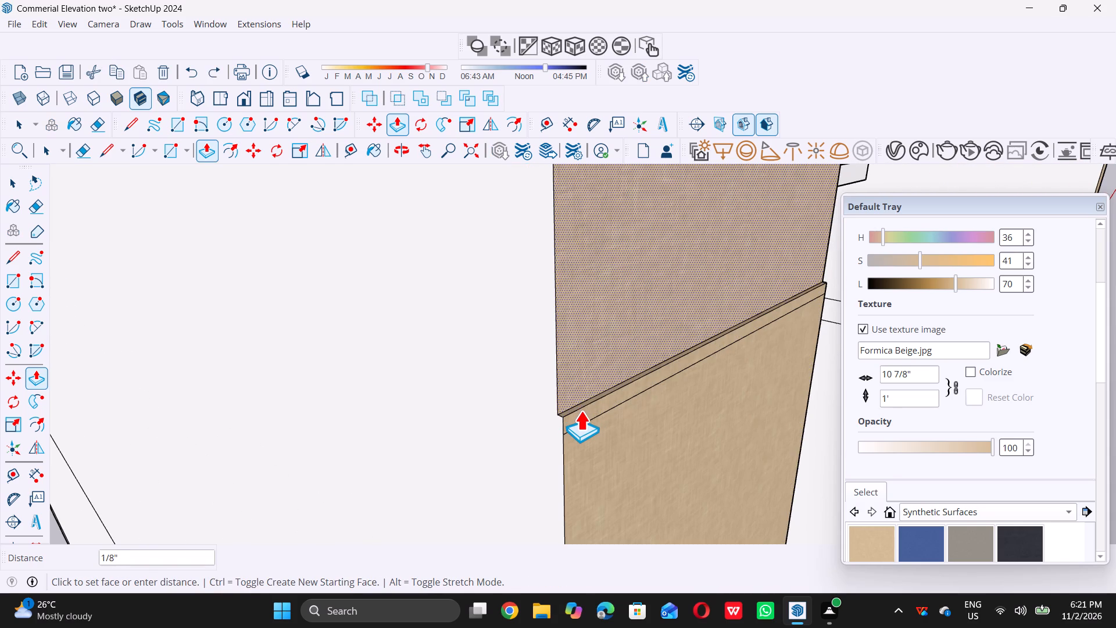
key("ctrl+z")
Push the left column's thin strip directly below the newly recessed groove 0.5" inward.
scroll(580, 416, "up", 5)
left_click(579, 416)
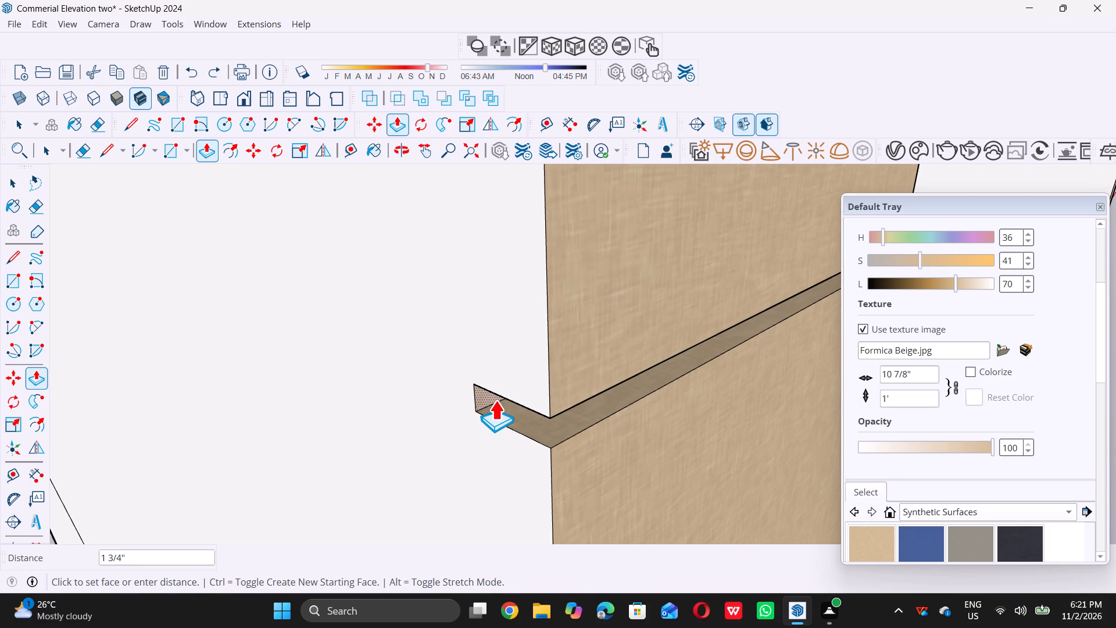
type("0.5")
key("shift+quotedbl")
key("Return")
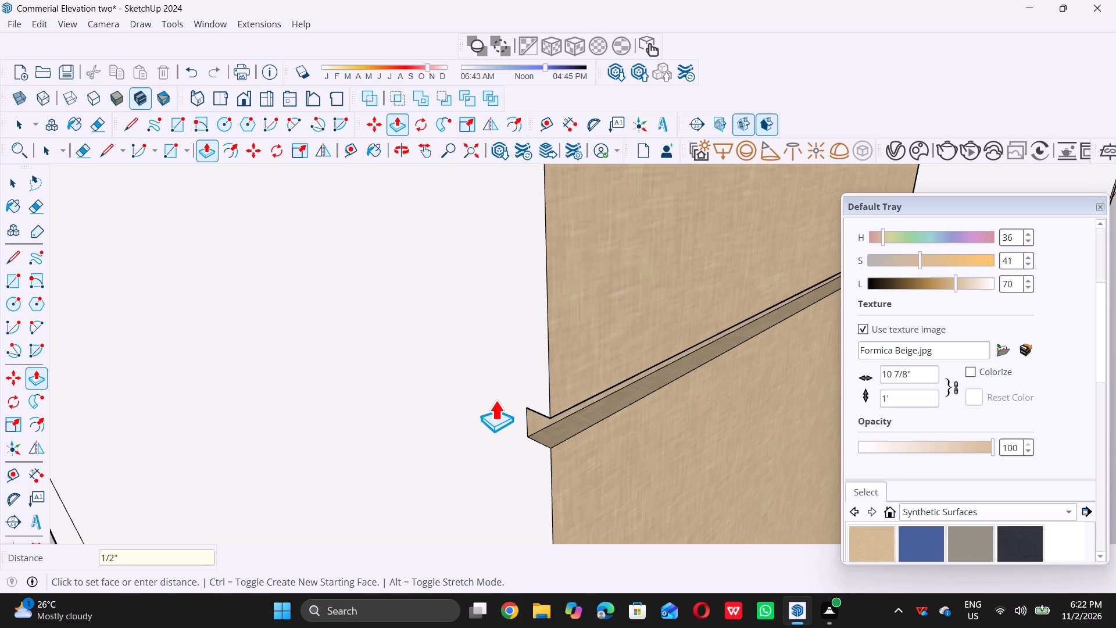
Push the next thin strip down on the left column, two below its first recessed groove, 0.5" inward.
scroll(499, 331, "down", 20)
scroll(499, 331, "down", 1)
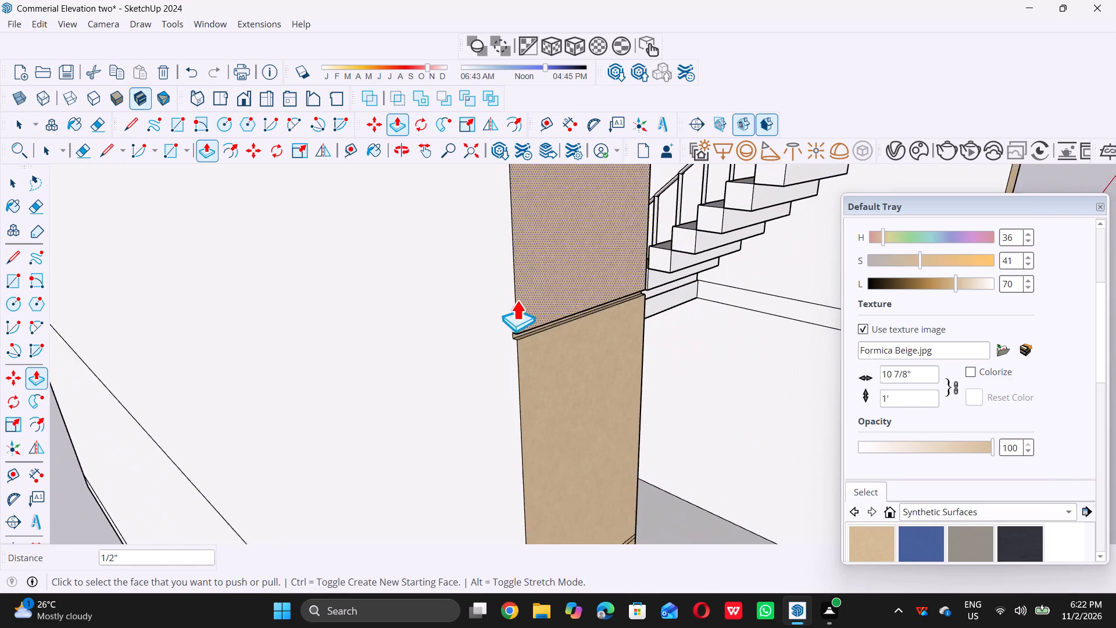
scroll(517, 300, "down", 16)
scroll(530, 356, "up", 8)
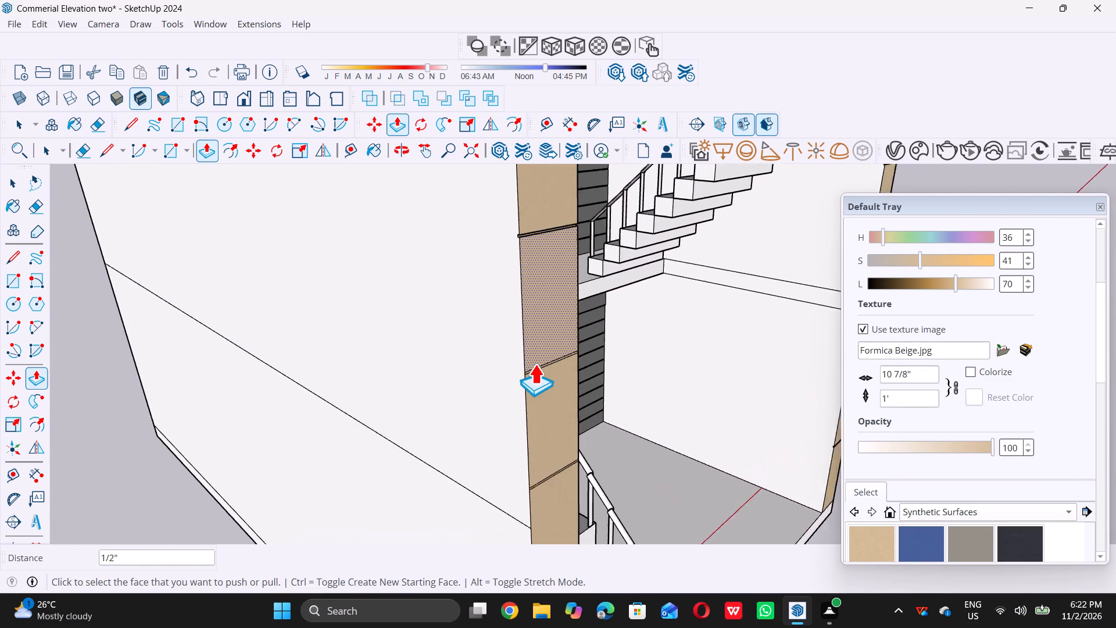
scroll(535, 364, "up", 16)
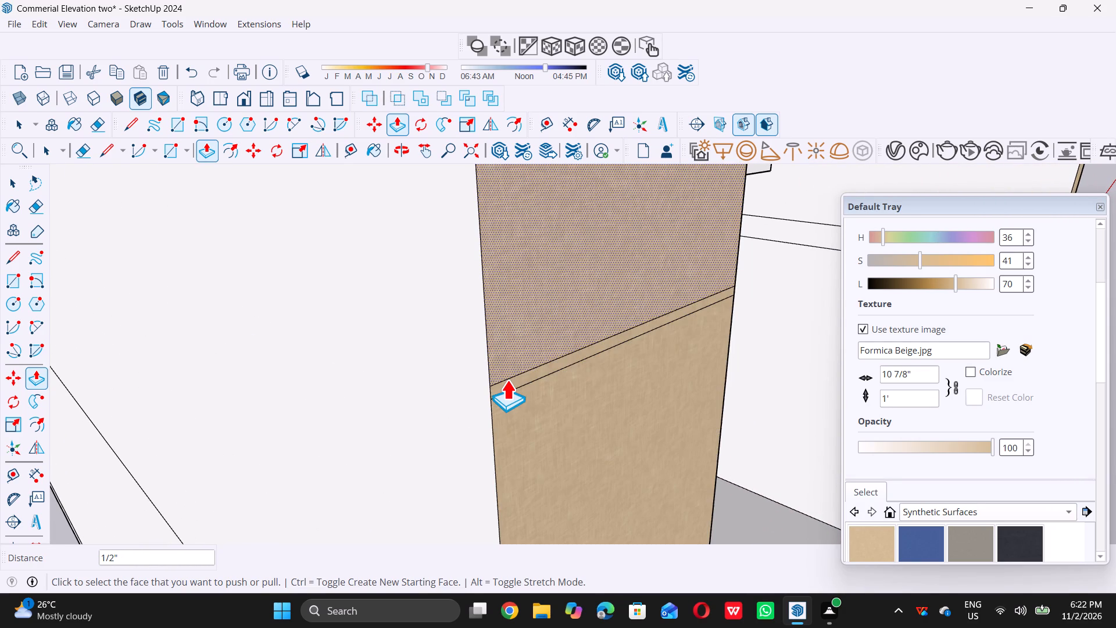
scroll(502, 384, "up", 6)
left_click(503, 387)
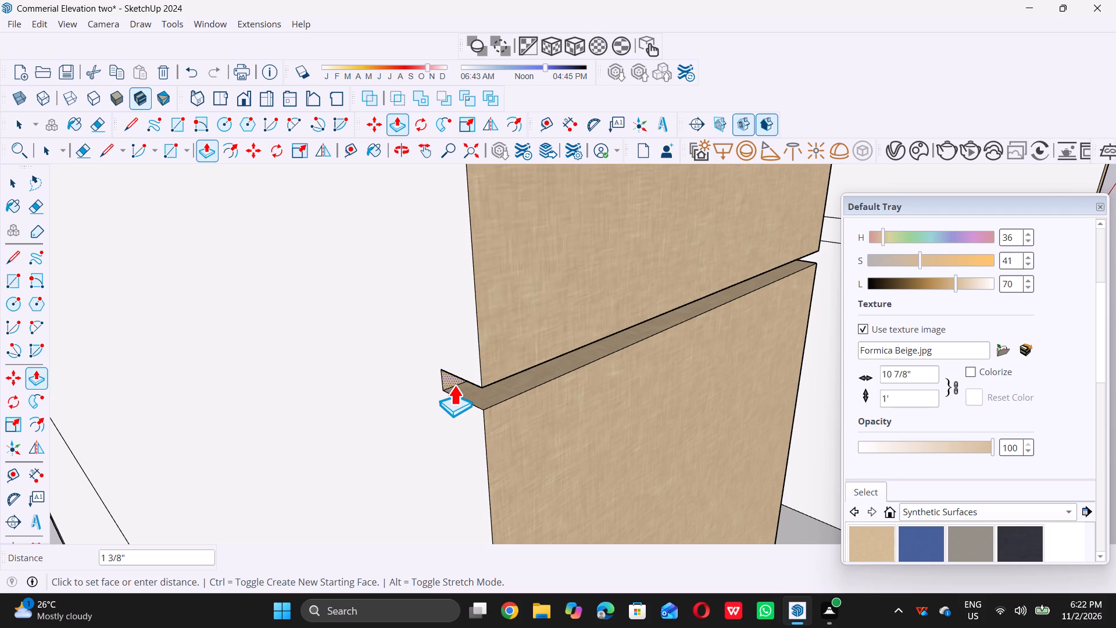
type("0.5")
key("shift+quotedbl")
key("Return")
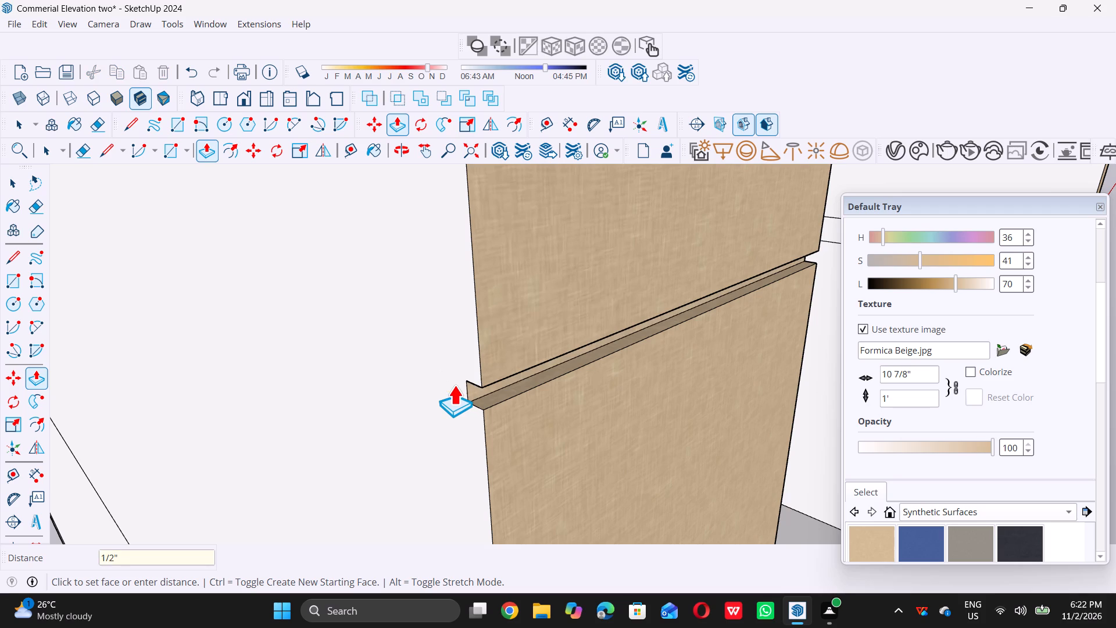
Push the left column's fourth thin strip from the bottom 0.5" inward to form a groove.
scroll(454, 384, "down", 9)
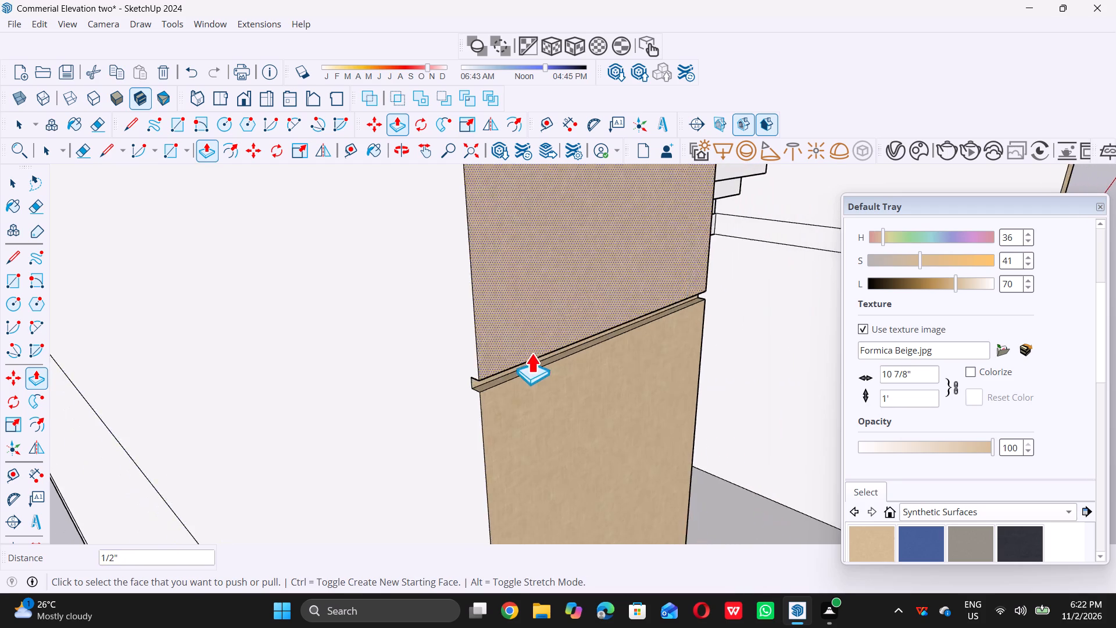
scroll(531, 353, "down", 20)
scroll(531, 353, "down", 6)
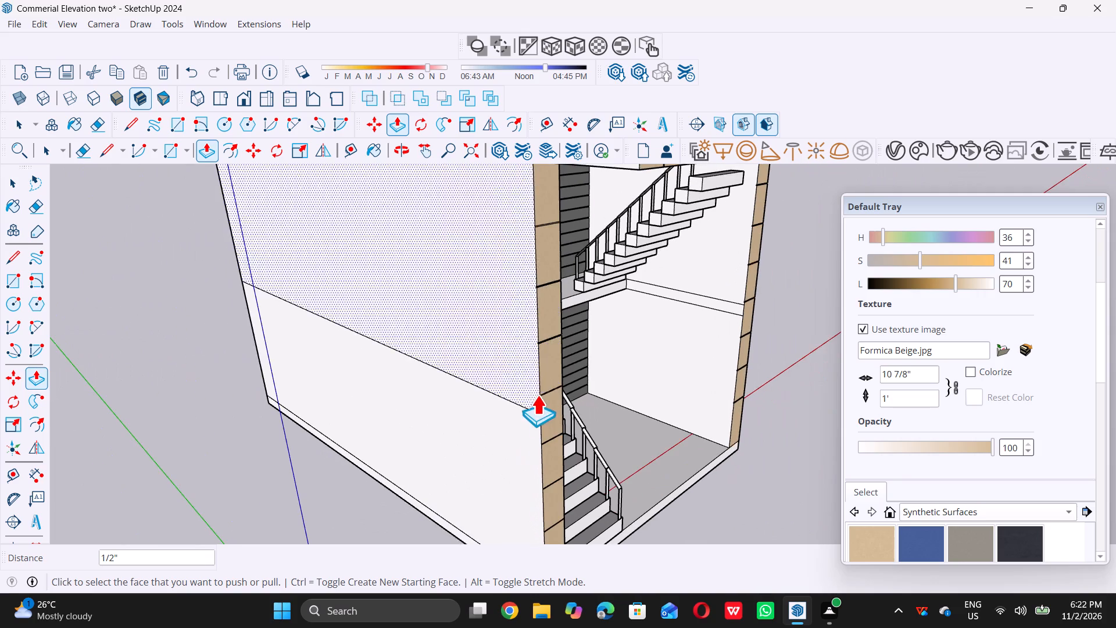
scroll(541, 407, "down", 1)
scroll(541, 407, "up", 20)
scroll(541, 407, "up", 4)
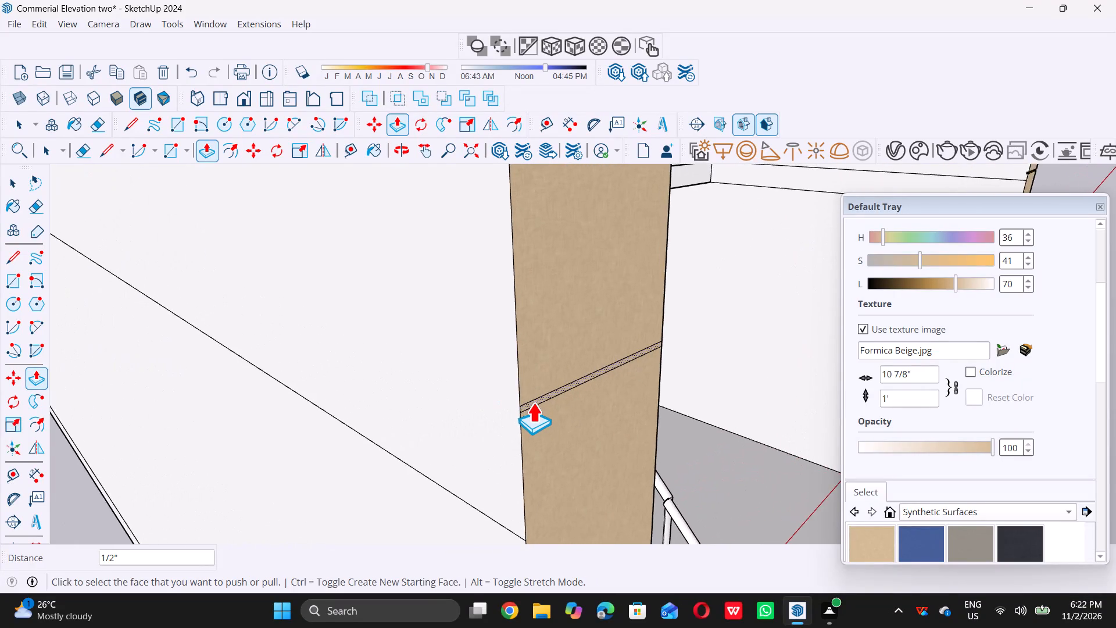
scroll(533, 402, "up", 6)
left_click(524, 402)
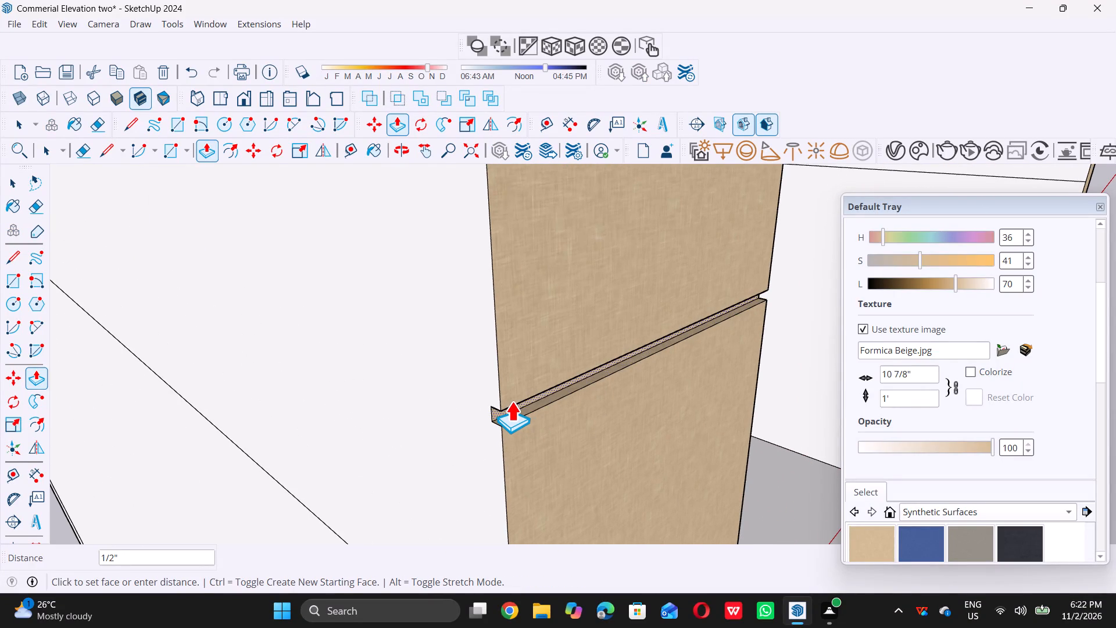
type("0.5")
key("shift+quotedbl")
key("Return")
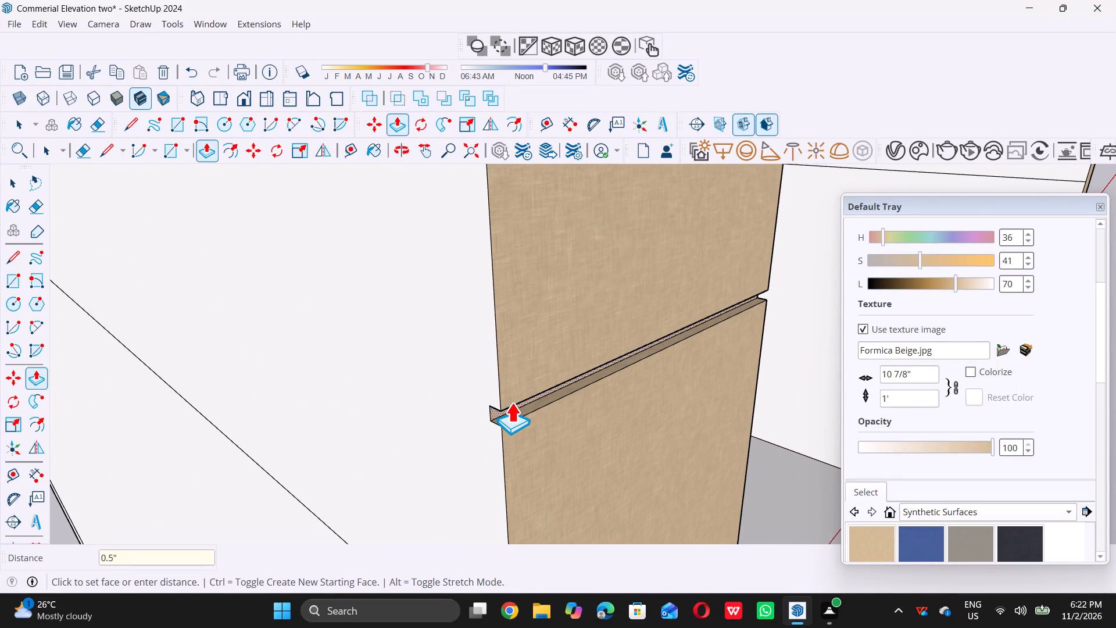
Push the left column's third thin strip from the bottom 0.5" inward, undoing any push applied to the wrong face.
scroll(513, 402, "down", 12)
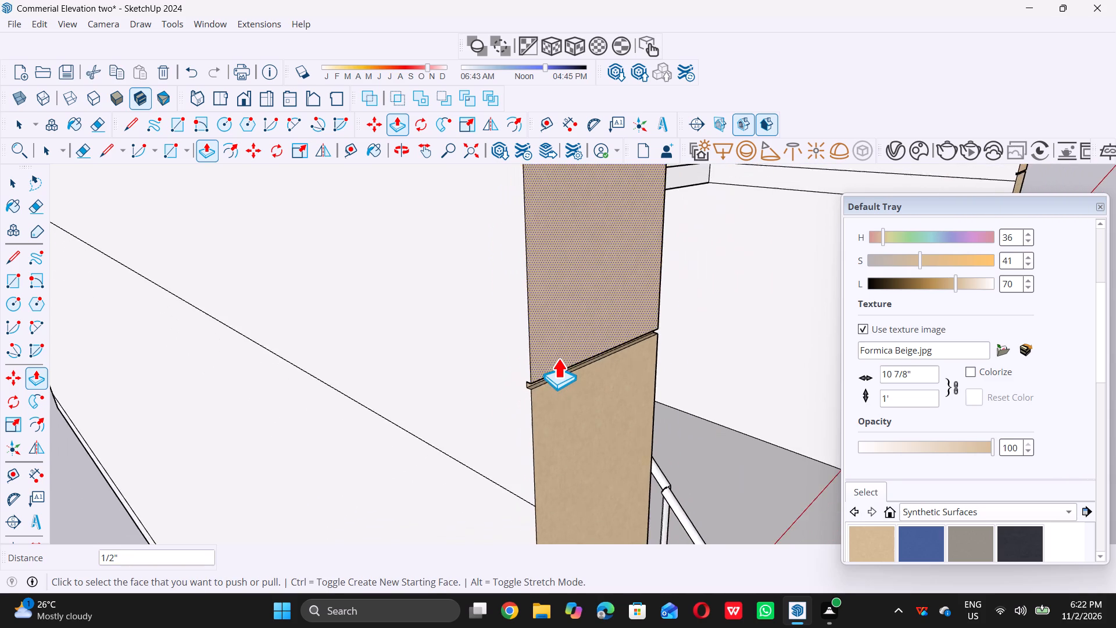
scroll(558, 358, "down", 20)
scroll(558, 358, "down", 4)
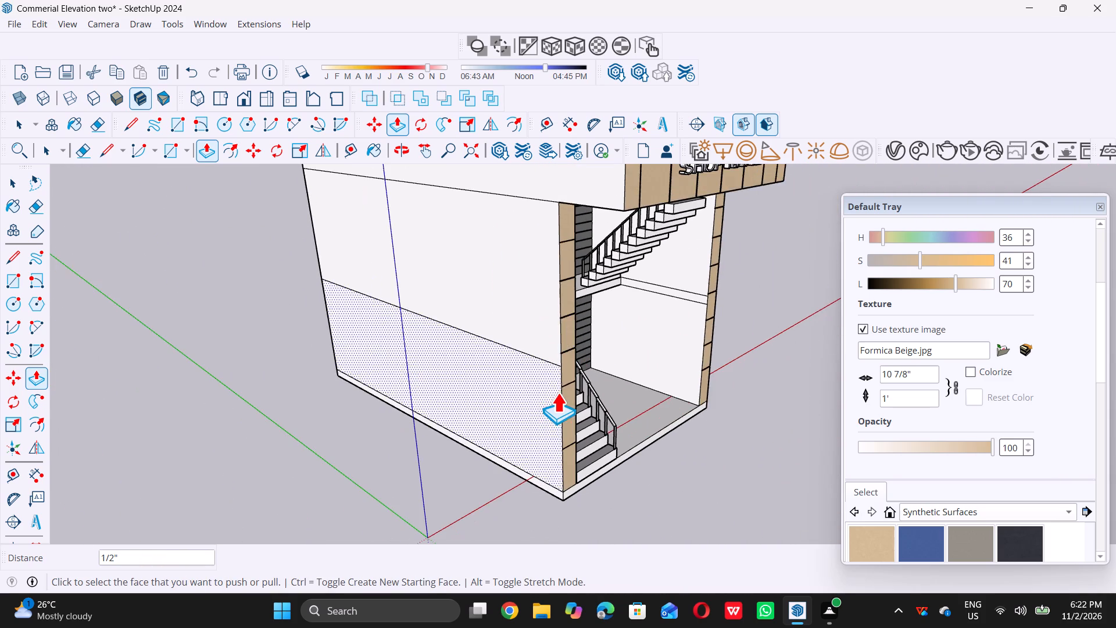
scroll(559, 400, "up", 13)
scroll(570, 361, "up", 13)
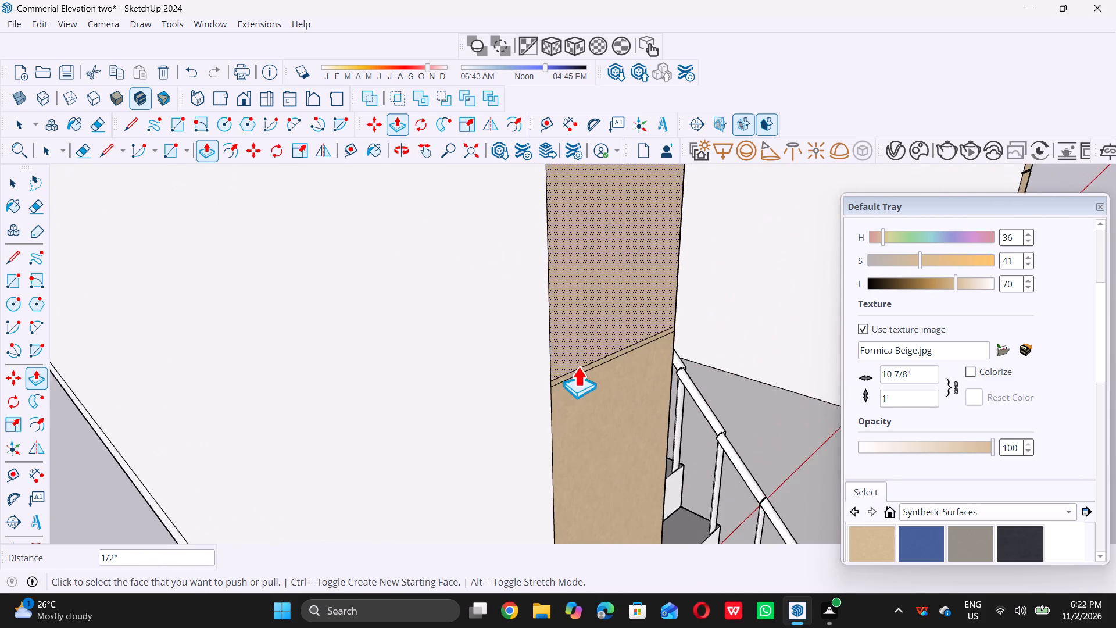
scroll(578, 366, "up", 3)
double_click(553, 380)
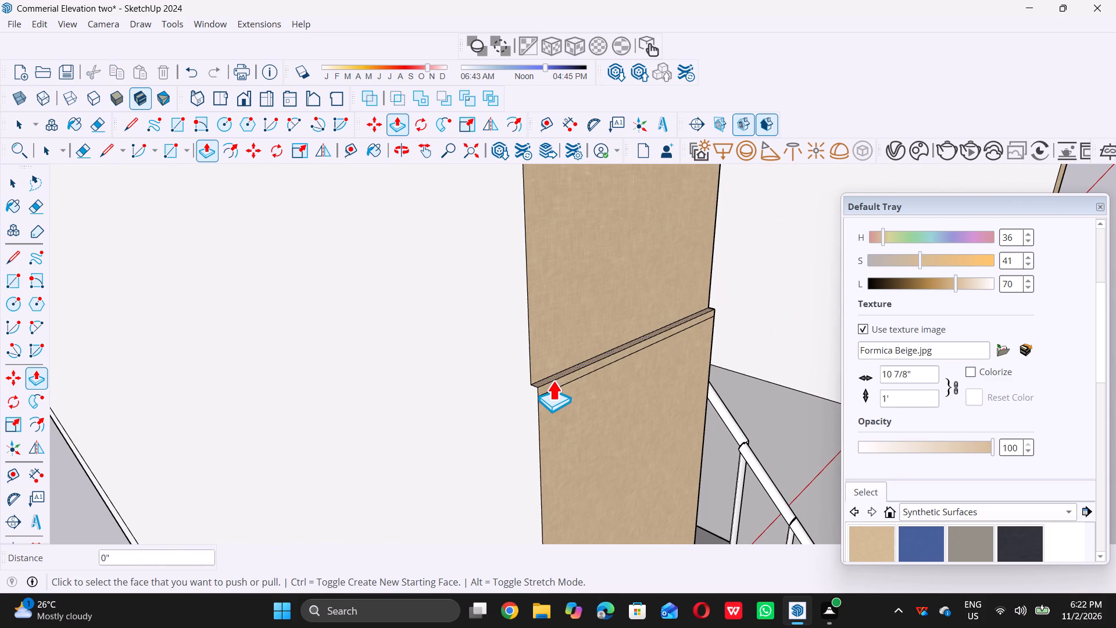
key("ctrl+z")
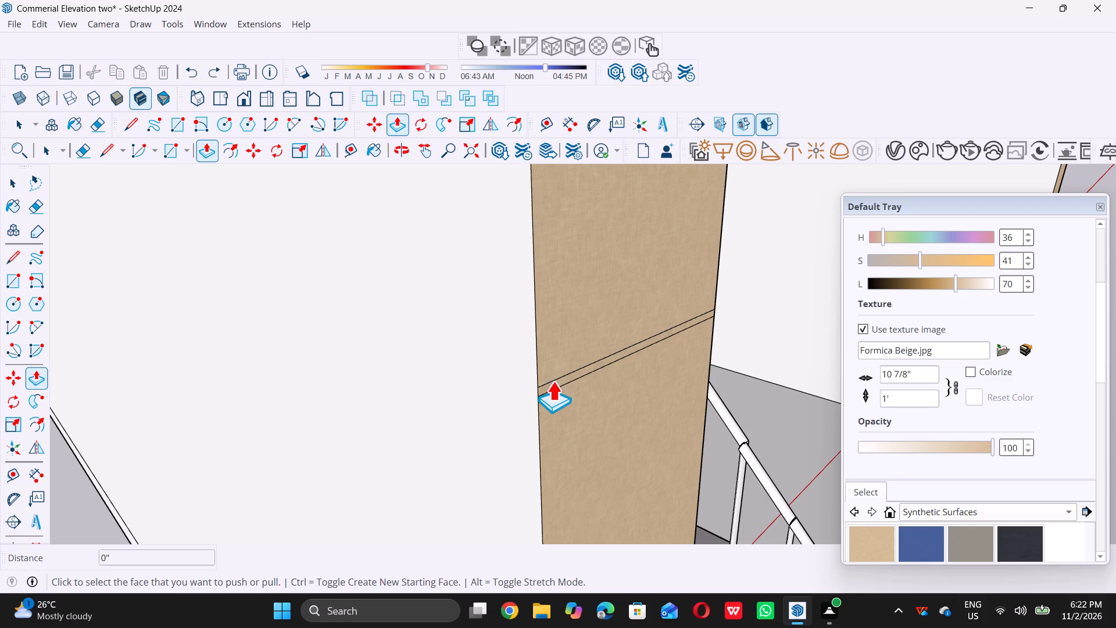
scroll(552, 380, "up", 7)
left_click(553, 386)
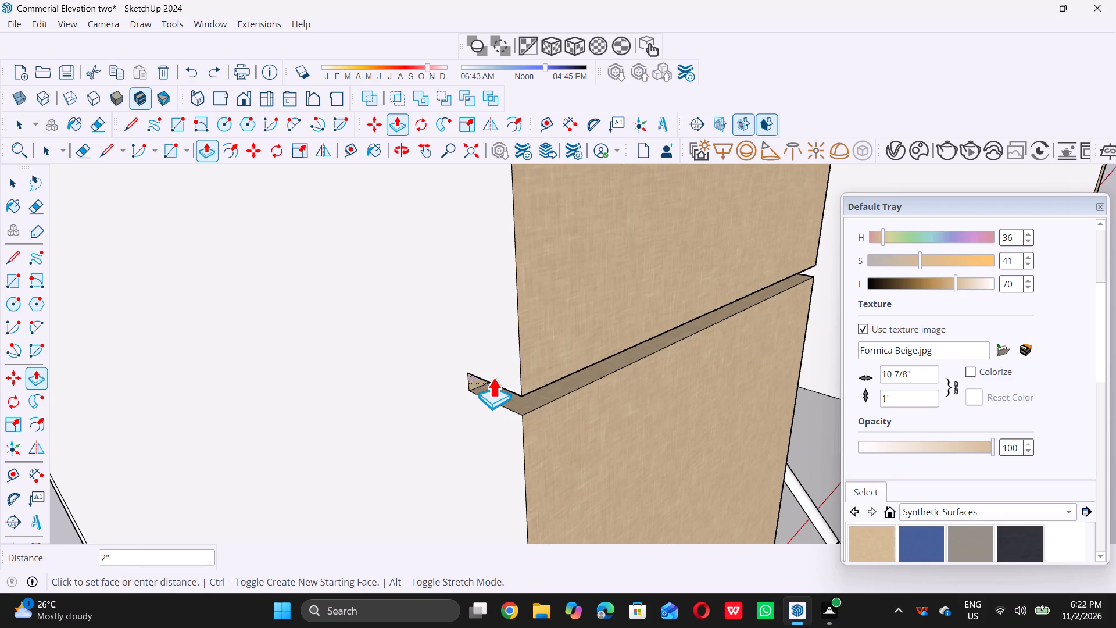
type("0.5")
key("shift+quotedbl")
key("Return")
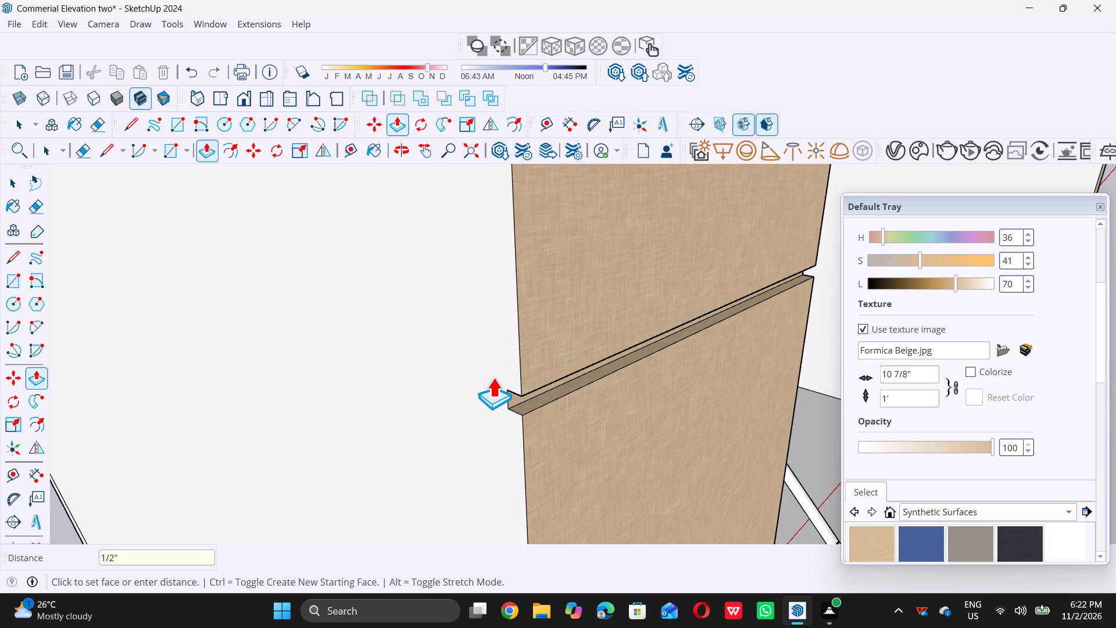
Repeat the 0.5" inward push on the left column's second thin strip from the bottom.
scroll(436, 289, "down", 6)
scroll(573, 303, "down", 6)
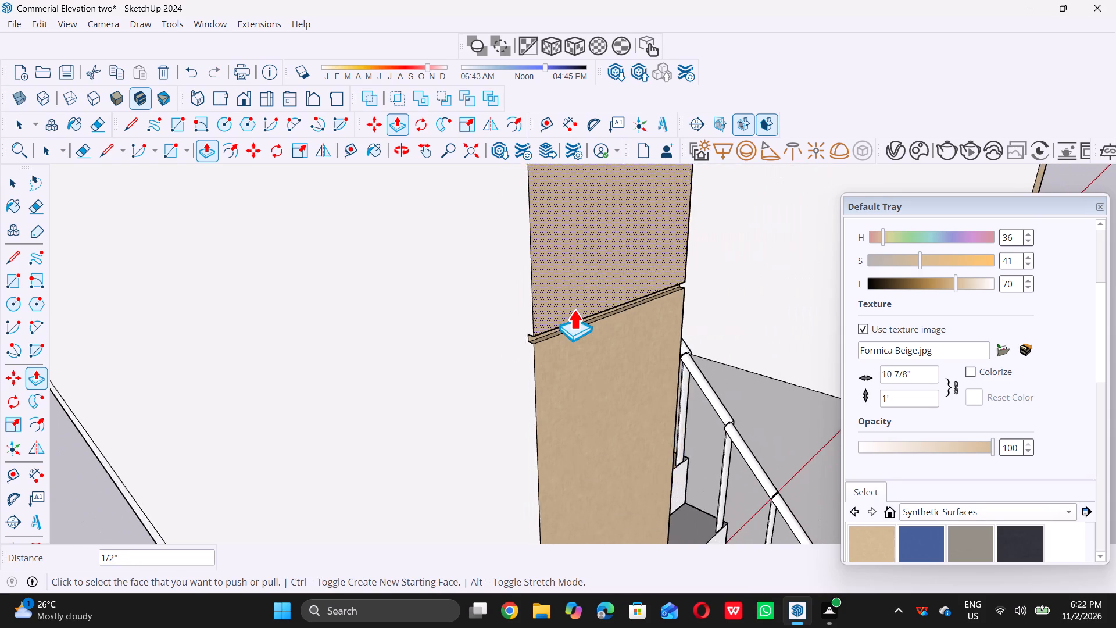
scroll(574, 309, "down", 17)
scroll(579, 384, "up", 6)
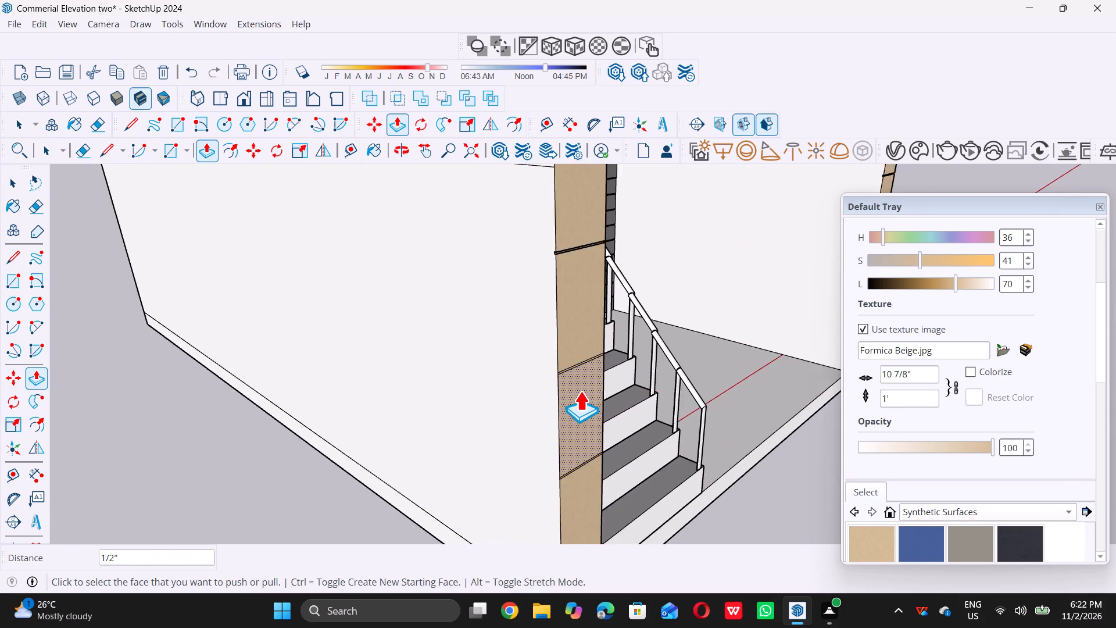
scroll(578, 388, "up", 13)
scroll(557, 359, "up", 9)
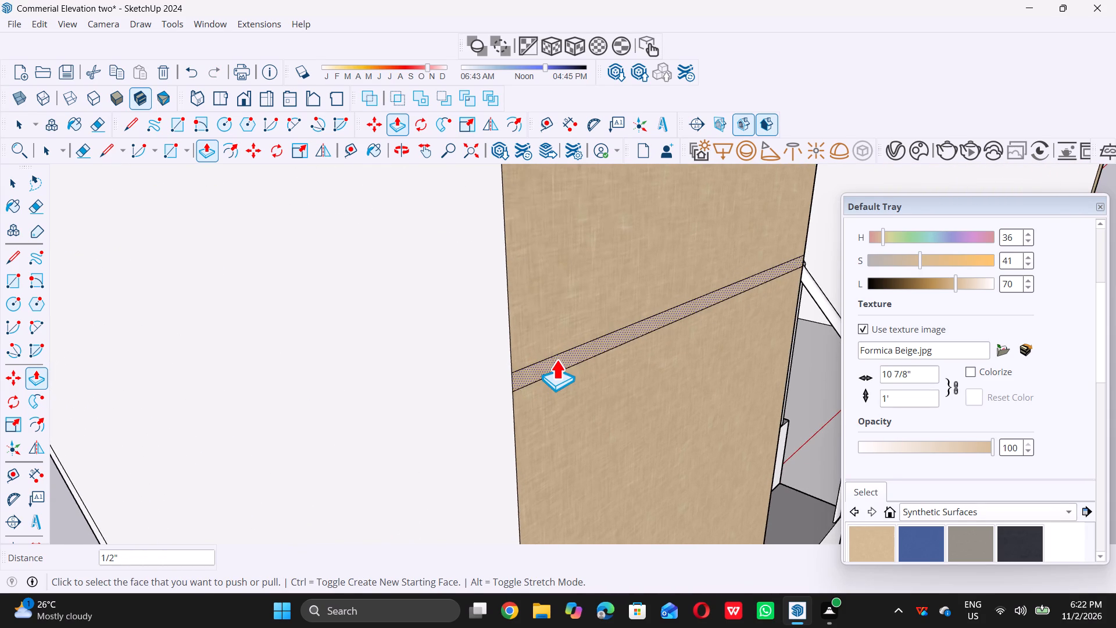
double_click(556, 359)
Push the lowest thin strip on the left column, beside the bottom stair steps, 0.5" inward.
scroll(552, 376, "down", 11)
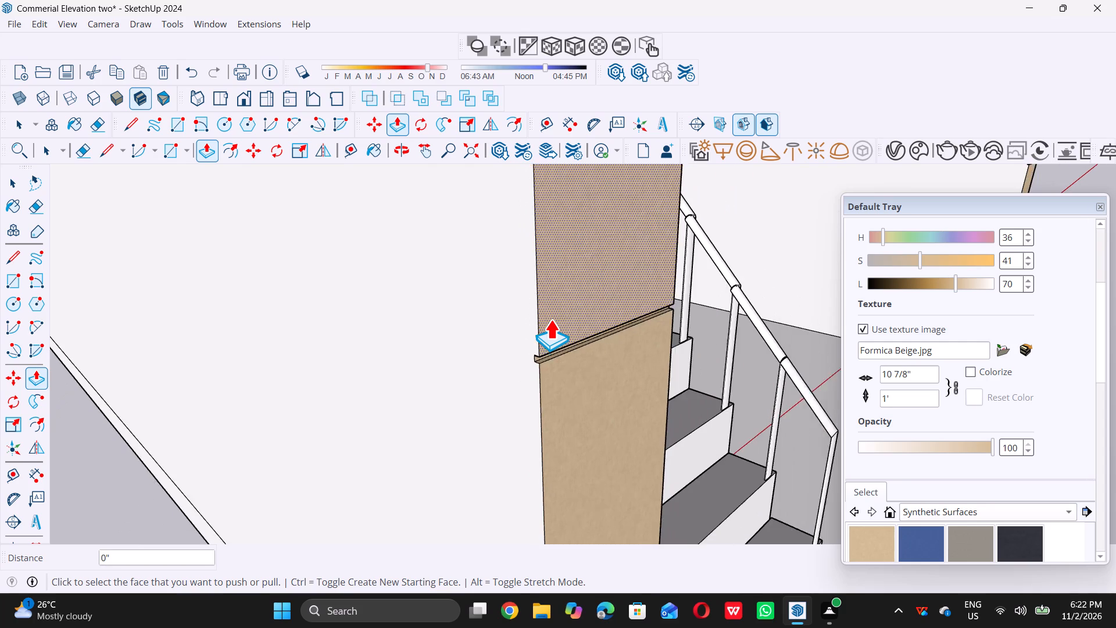
scroll(550, 319, "down", 13)
scroll(586, 421, "up", 11)
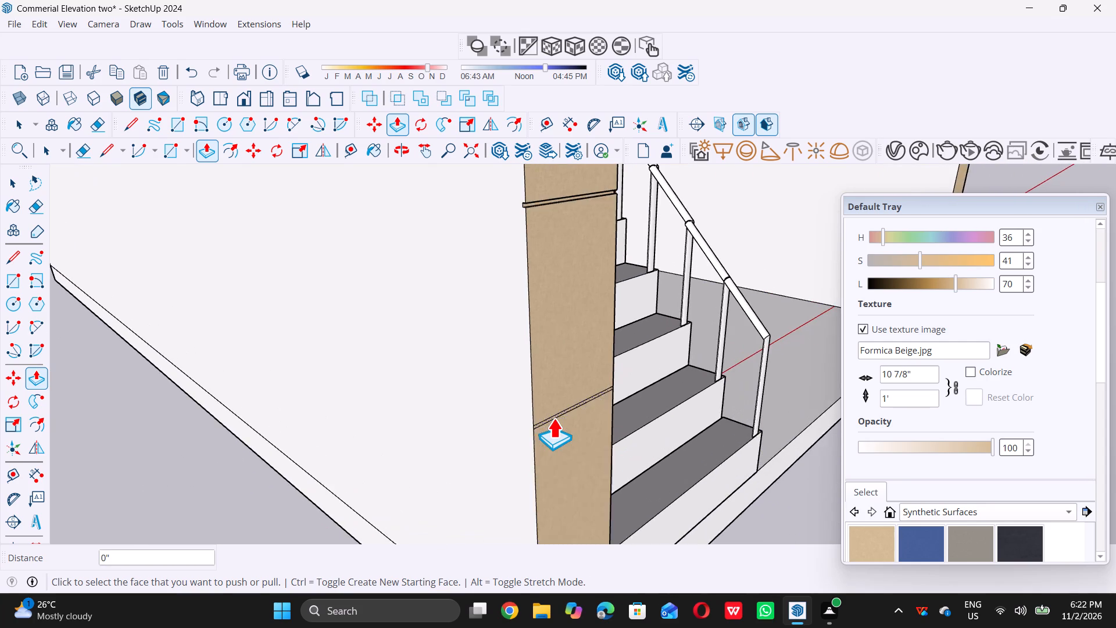
scroll(539, 418, "up", 13)
left_click(534, 429)
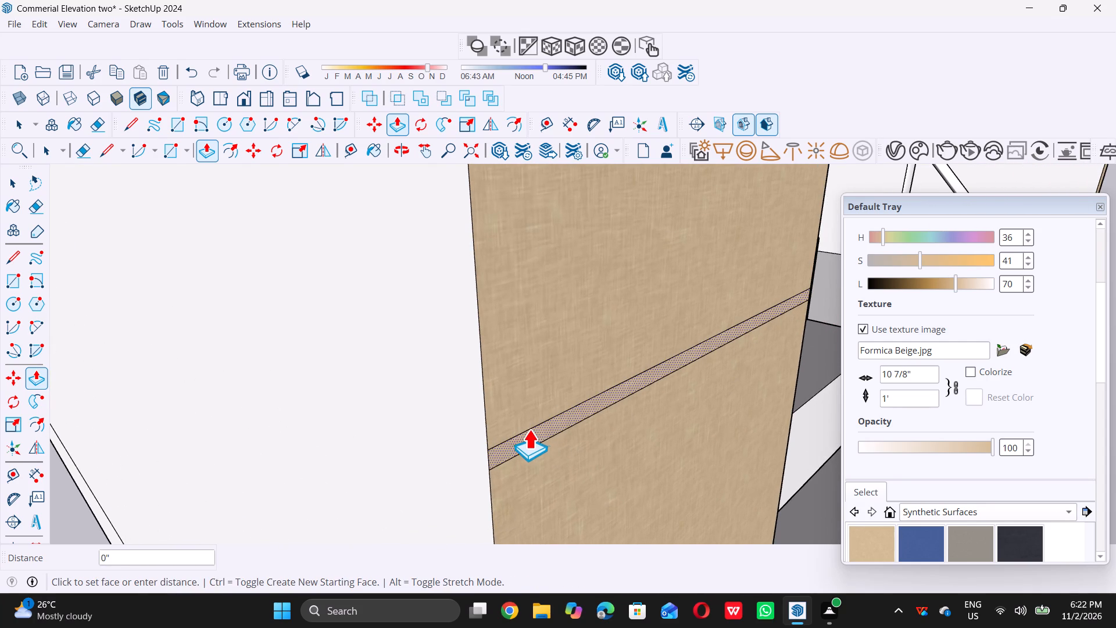
type("0.5")
key("shift+quotedbl")
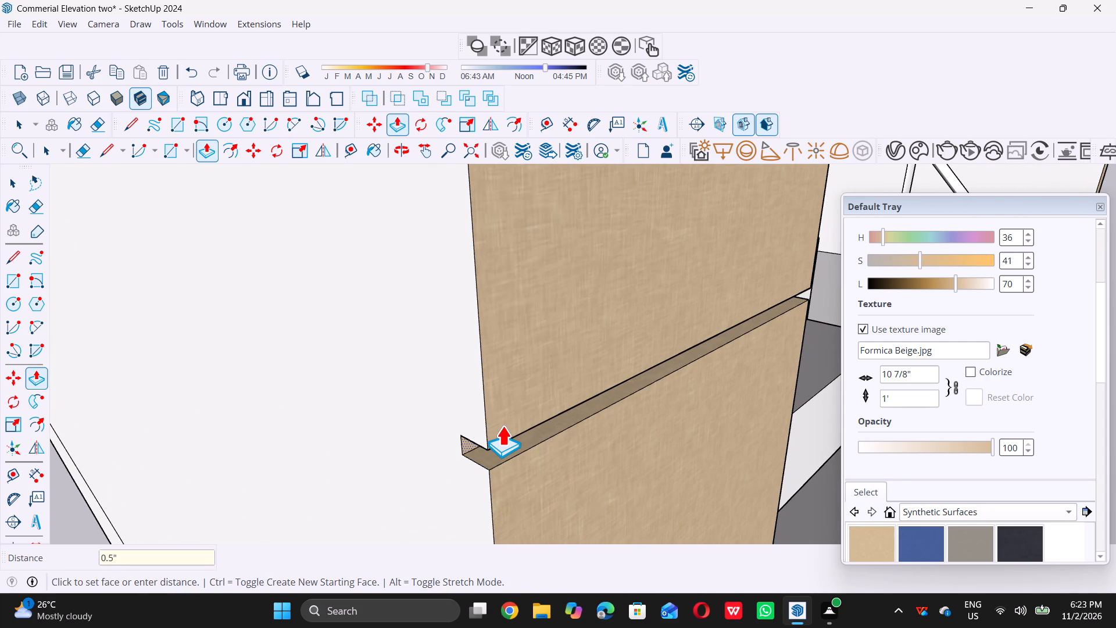
key("Return")
key("space")
Paint the recessed back face of the left column's lowest groove black from the Colors-Named collection.
scroll(502, 387, "down", 10)
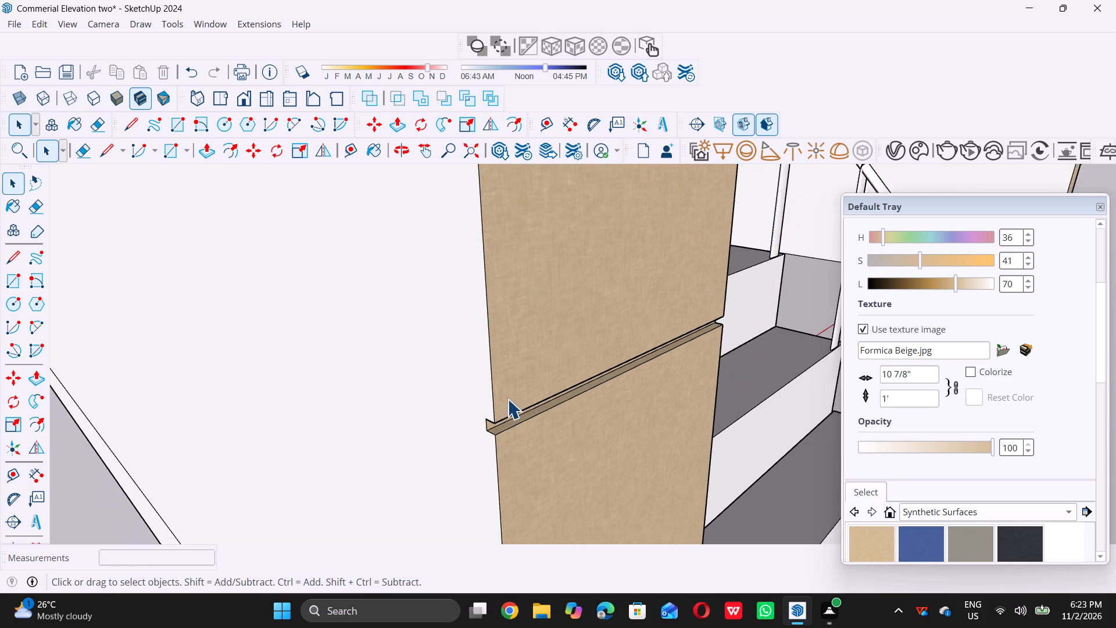
scroll(507, 399, "down", 17)
scroll(924, 487, "down", 4)
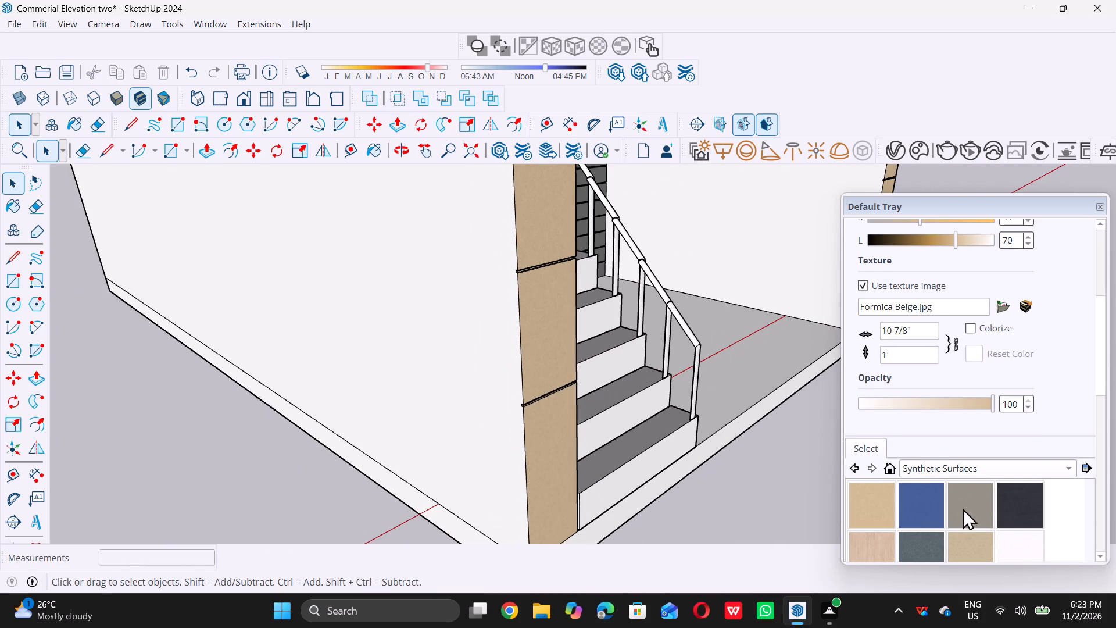
scroll(978, 512, "down", 9)
double_click(1067, 468)
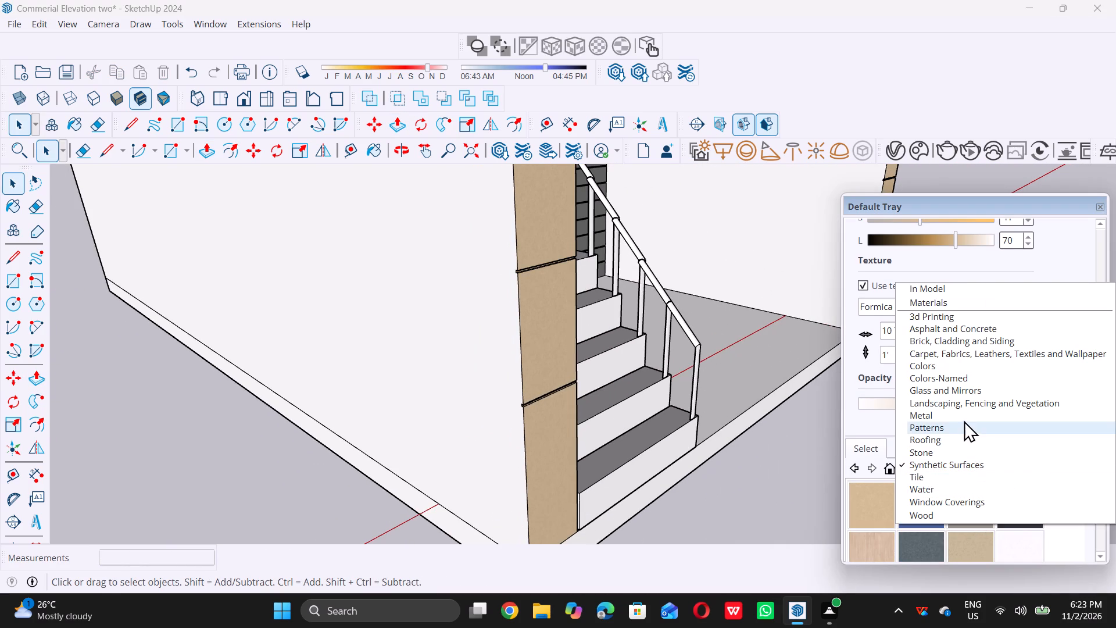
left_click(965, 376)
scroll(944, 418, "down", 4)
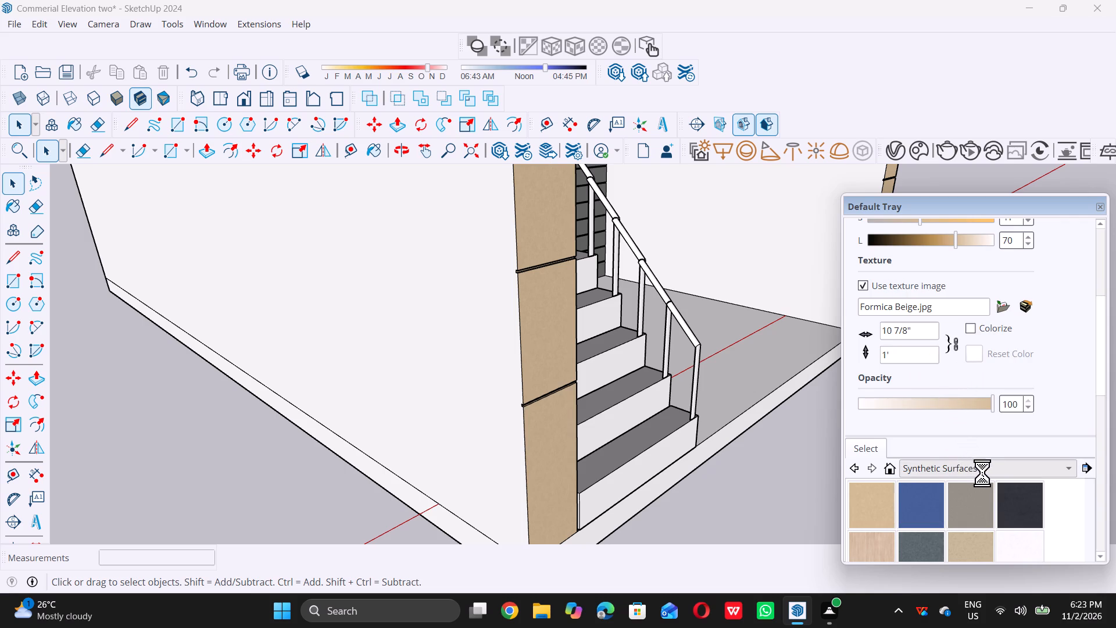
scroll(990, 484, "down", 4)
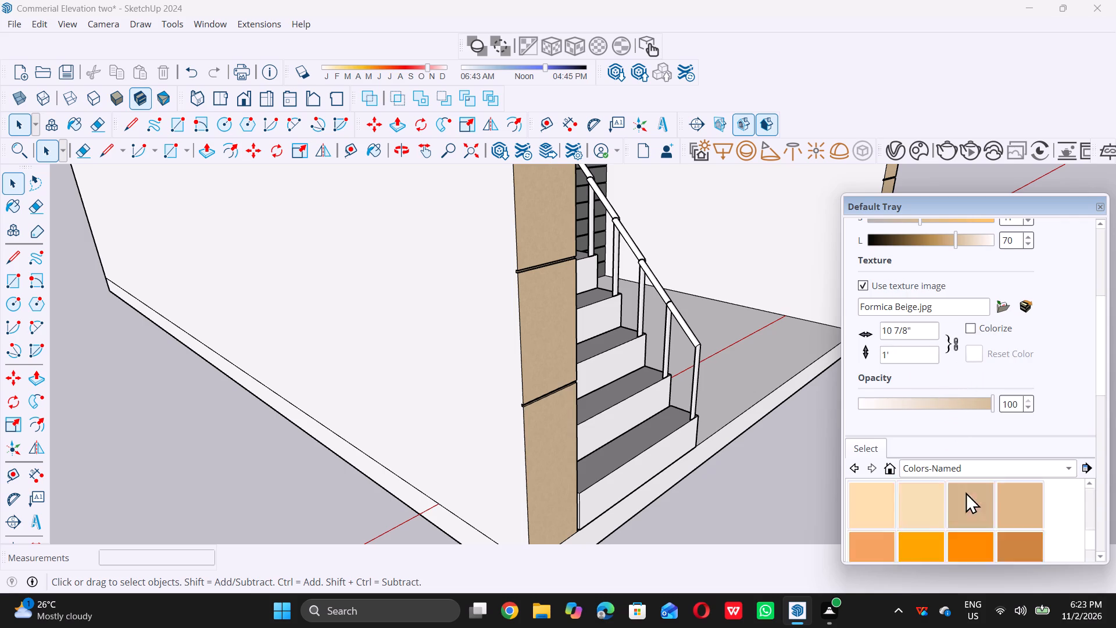
scroll(965, 492, "down", 20)
scroll(965, 492, "down", 12)
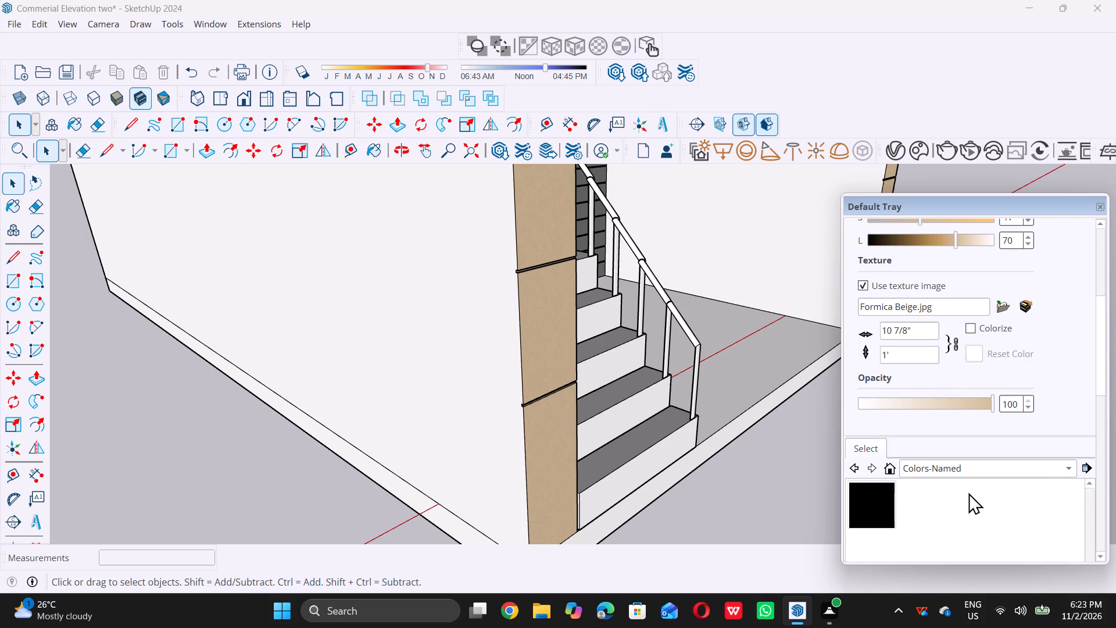
left_click(883, 499)
scroll(510, 427, "up", 8)
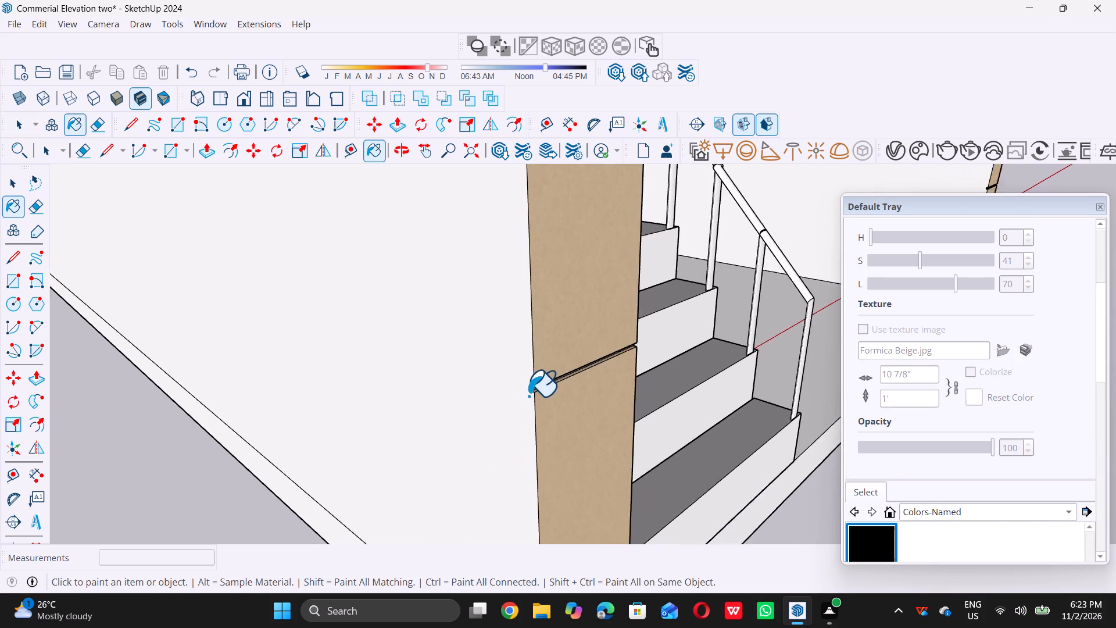
scroll(528, 395, "up", 20)
scroll(528, 395, "up", 5)
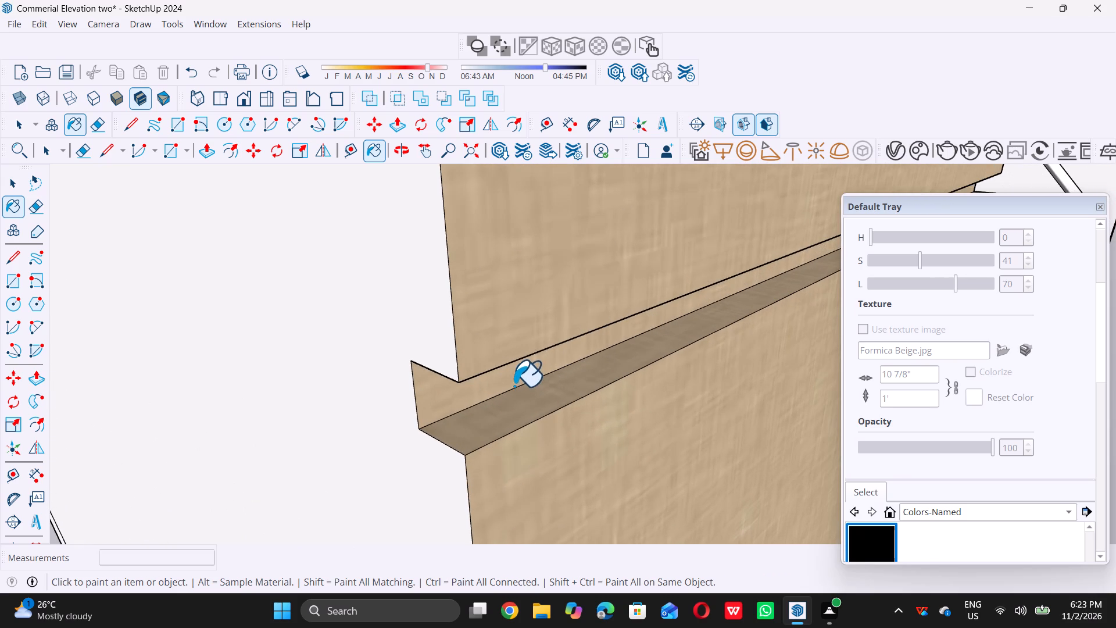
triple_click(514, 381)
Paint the recessed back face of the left column's second groove from the bottom black.
scroll(512, 388, "down", 20)
scroll(512, 388, "down", 4)
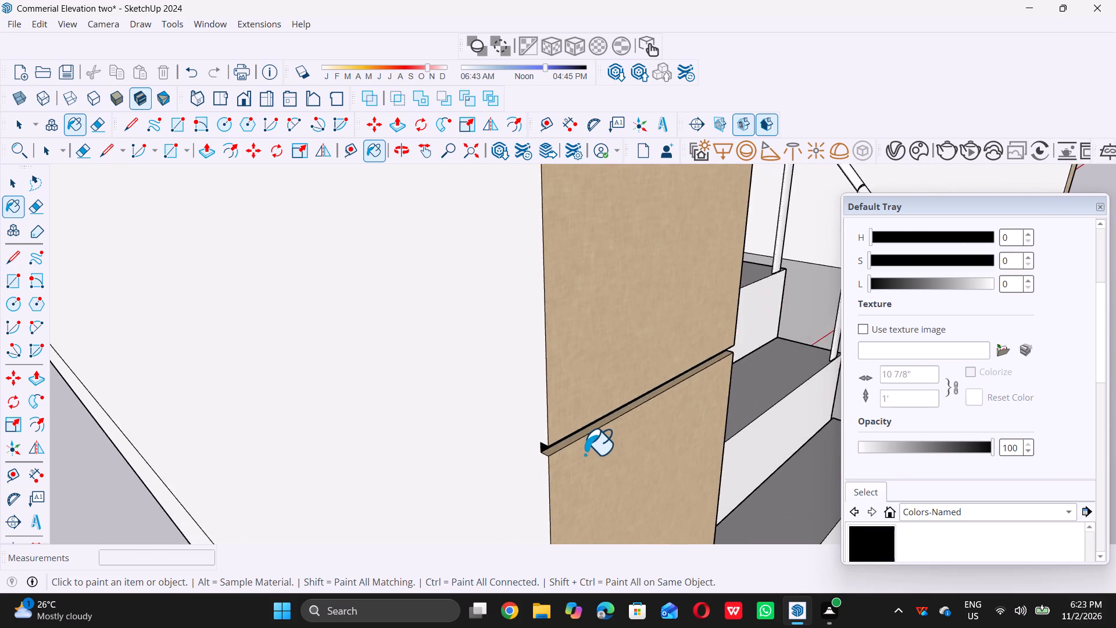
scroll(585, 454, "down", 1)
scroll(584, 367, "down", 15)
scroll(618, 377, "up", 5)
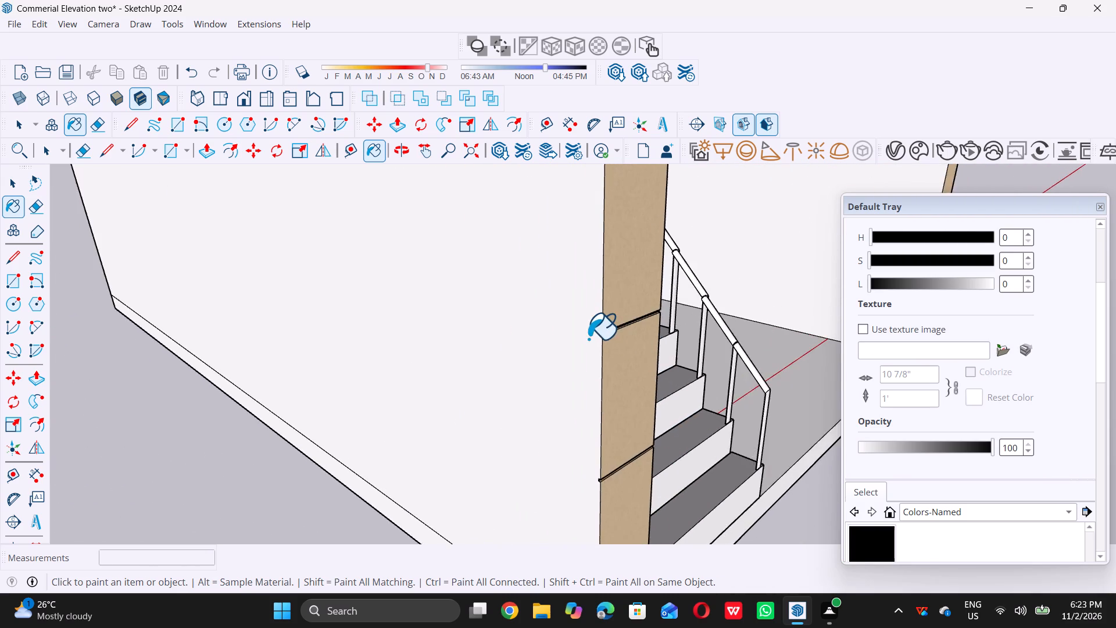
scroll(588, 337, "up", 19)
middle_click_drag(632, 339, 613, 310)
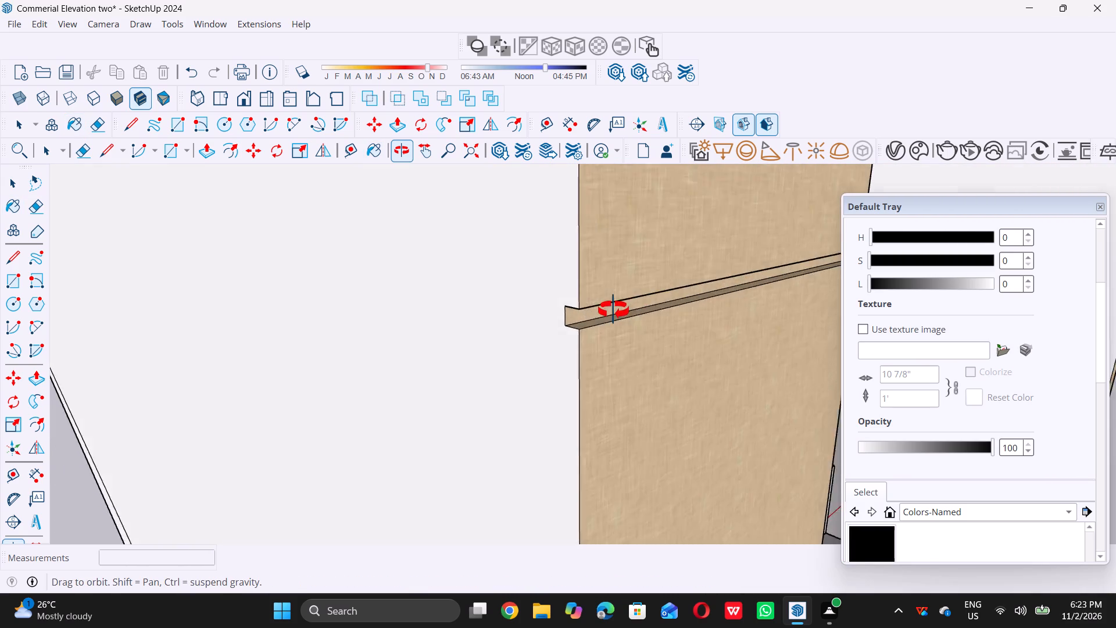
middle_click_drag(613, 310, 606, 296)
middle_click(606, 296)
scroll(604, 297, "up", 6)
left_click(606, 297)
Paint the recessed back face of the left column's fifth groove from the top black.
scroll(573, 326, "down", 7)
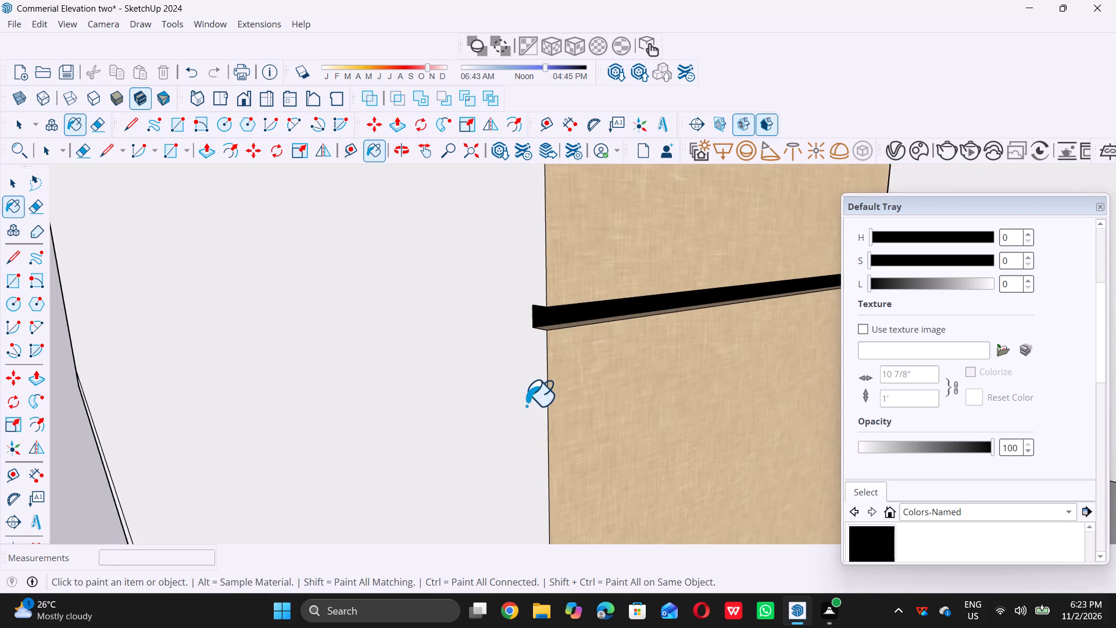
scroll(526, 405, "down", 20)
scroll(526, 405, "down", 8)
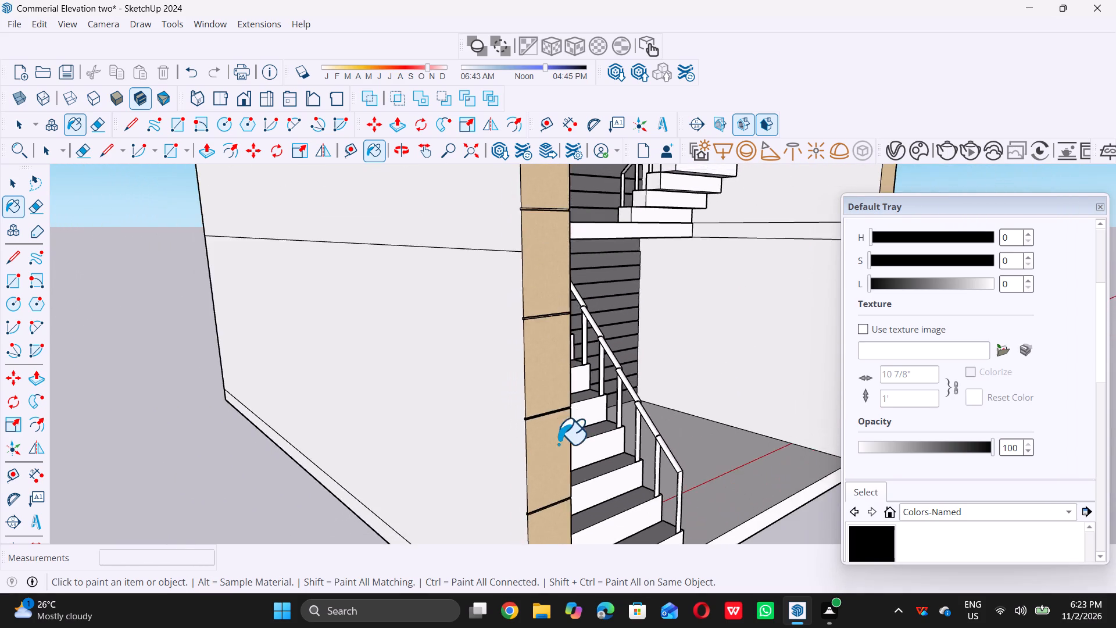
scroll(558, 444, "down", 2)
scroll(514, 330, "up", 10)
scroll(586, 418, "up", 11)
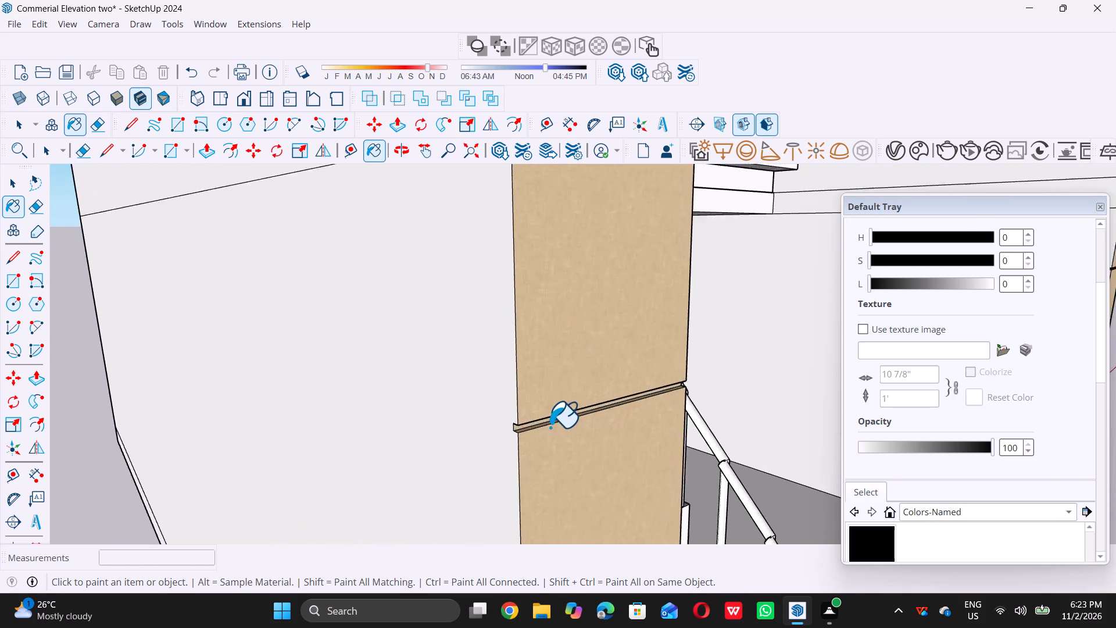
scroll(550, 427, "up", 11)
double_click(521, 408)
Paint the recessed back face of the left column's fourth groove from the top black.
scroll(521, 418, "down", 6)
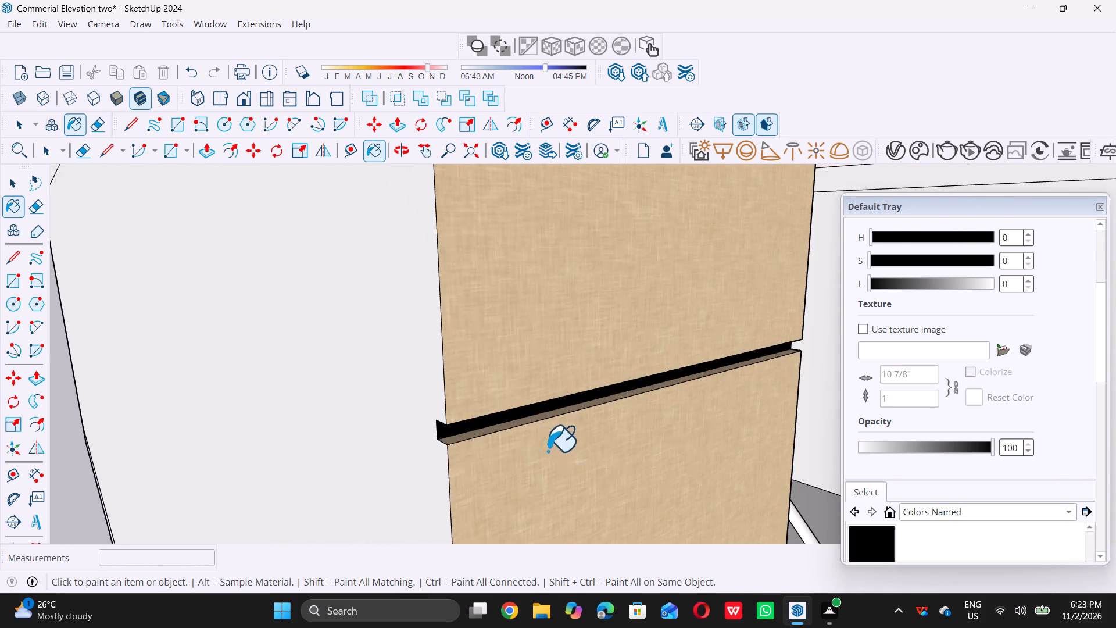
scroll(548, 451, "down", 20)
scroll(548, 451, "down", 3)
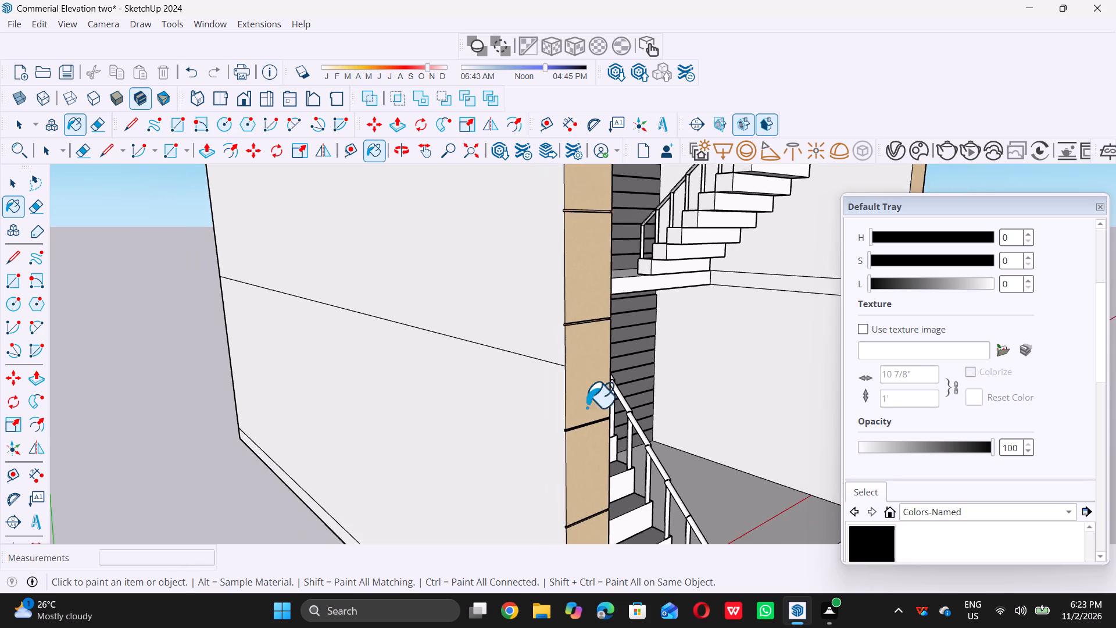
scroll(569, 334, "up", 20)
scroll(569, 334, "up", 5)
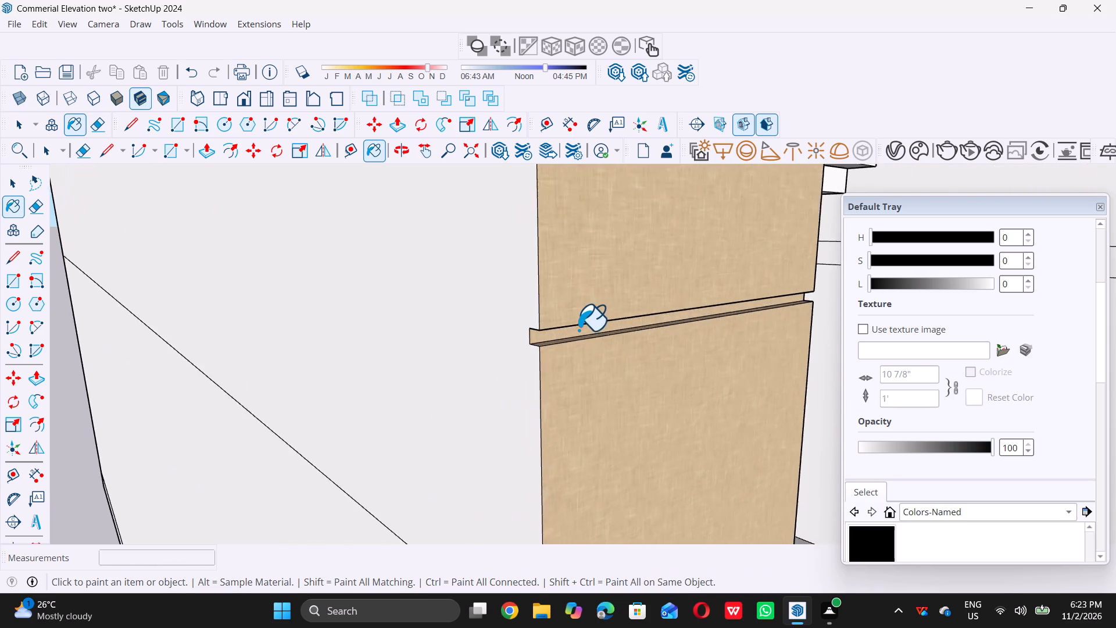
scroll(578, 330, "up", 3)
left_click(581, 329)
Paint the recessed back face of the left column's third groove from the top black.
scroll(580, 330, "down", 11)
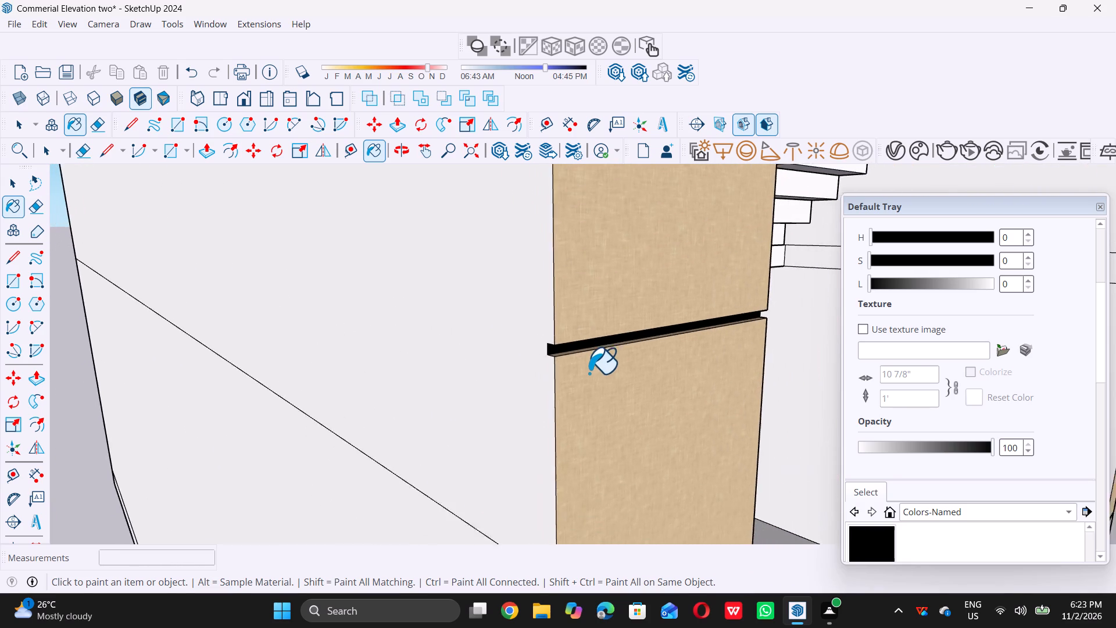
scroll(589, 373, "down", 18)
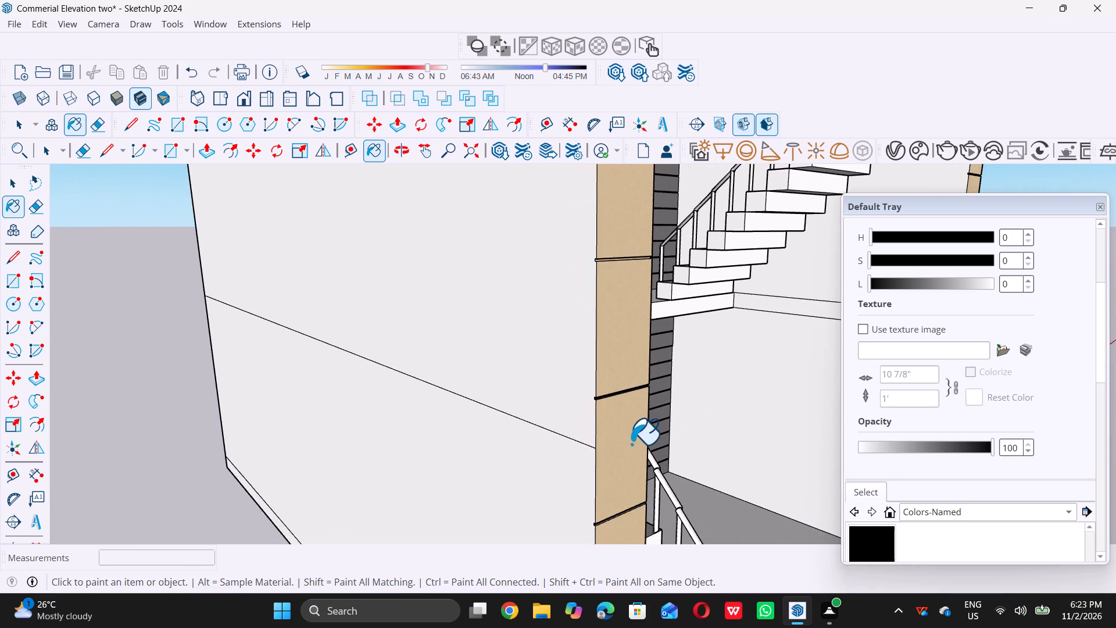
scroll(613, 309, "up", 20)
scroll(613, 309, "up", 4)
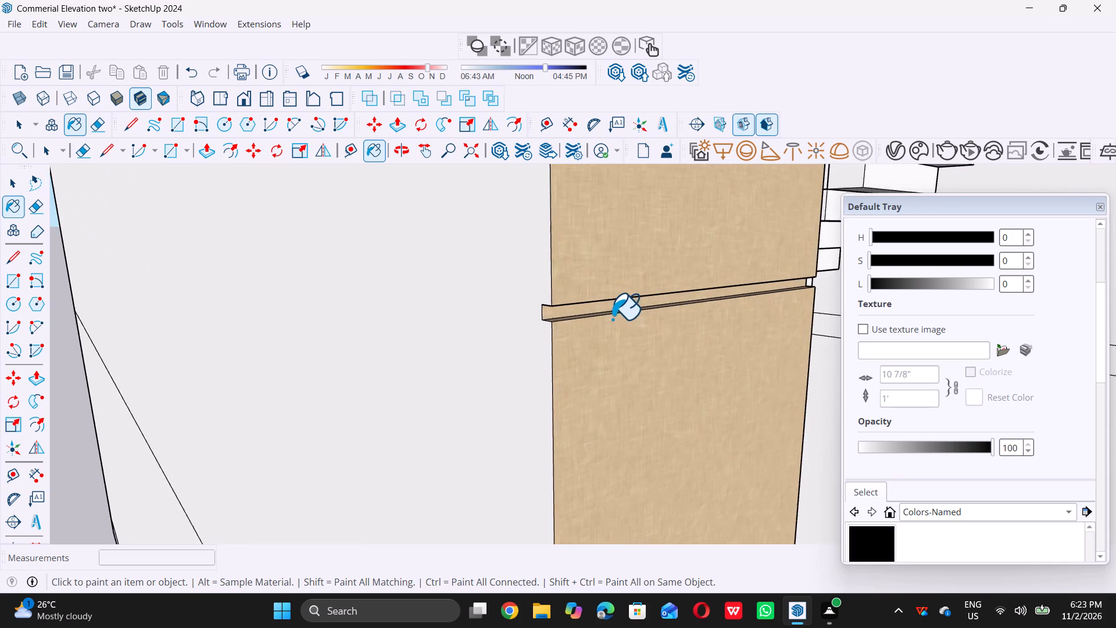
scroll(612, 319, "up", 3)
left_click(597, 302)
Paint the recessed back face of the left column's second groove from the top black.
scroll(597, 308, "down", 16)
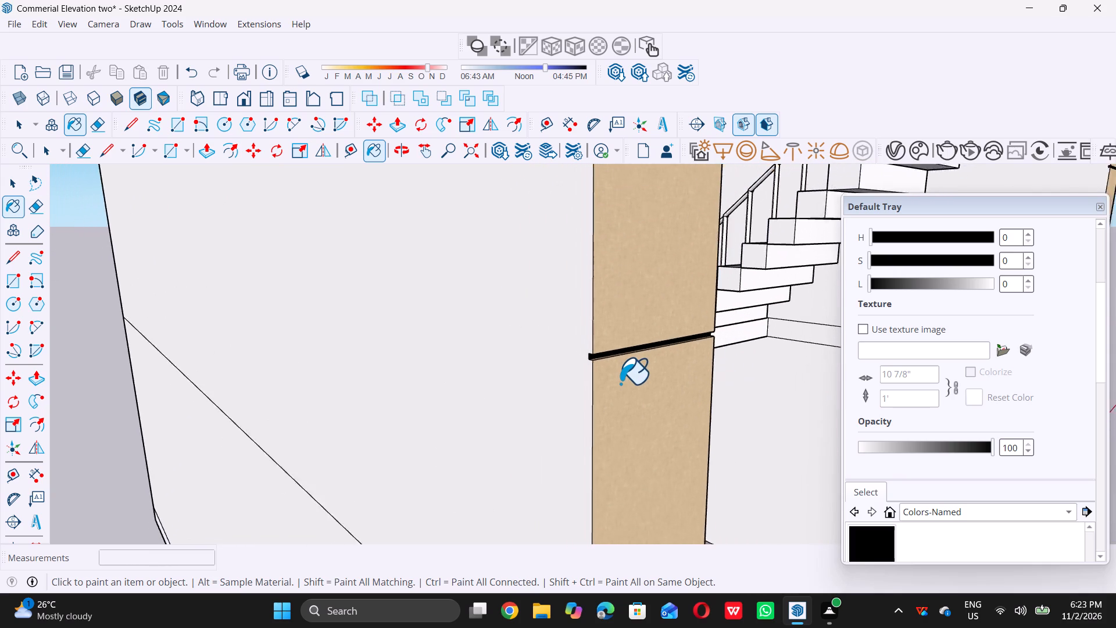
scroll(620, 383, "down", 14)
scroll(640, 309, "up", 10)
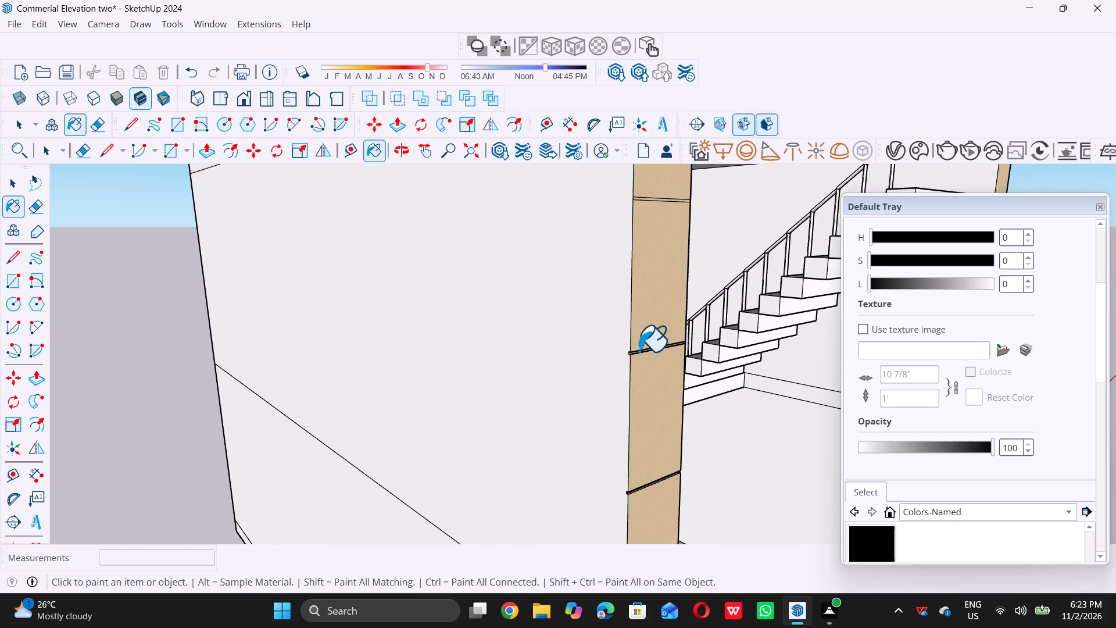
scroll(639, 351, "up", 9)
left_click(655, 354)
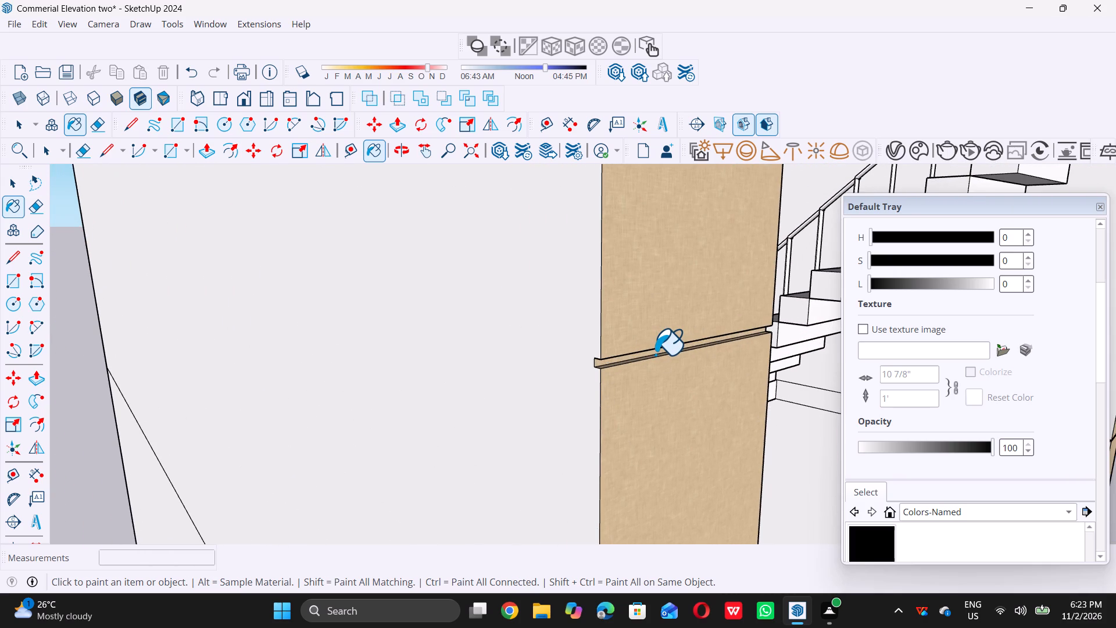
scroll(655, 354, "up", 7)
left_click(656, 352)
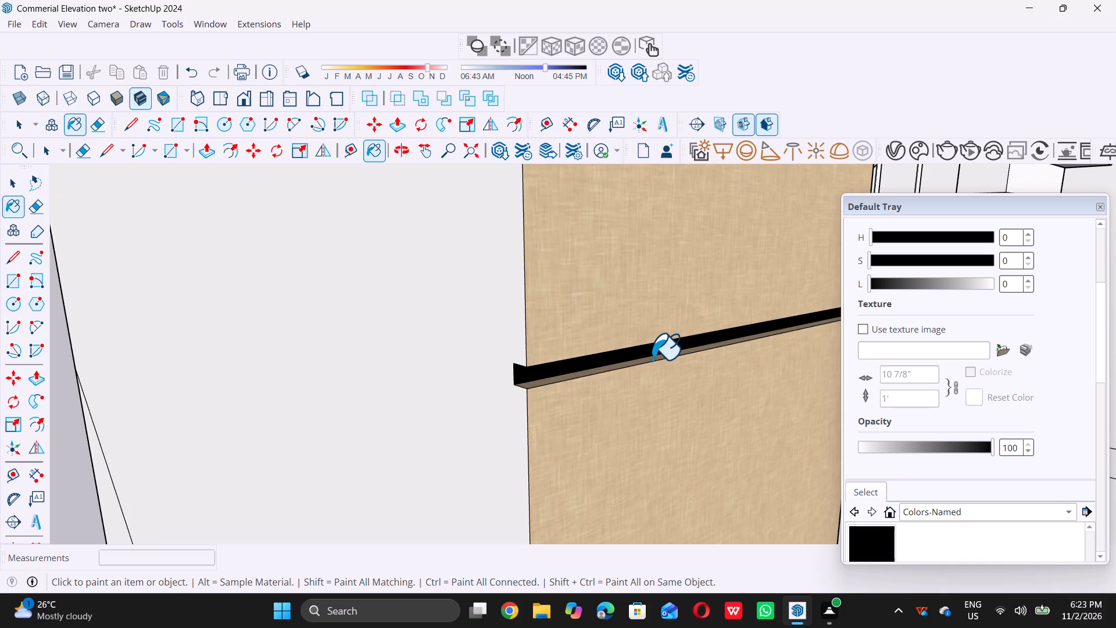
Paint the flat, topmost thin strip on the left column black.
scroll(646, 375, "down", 4)
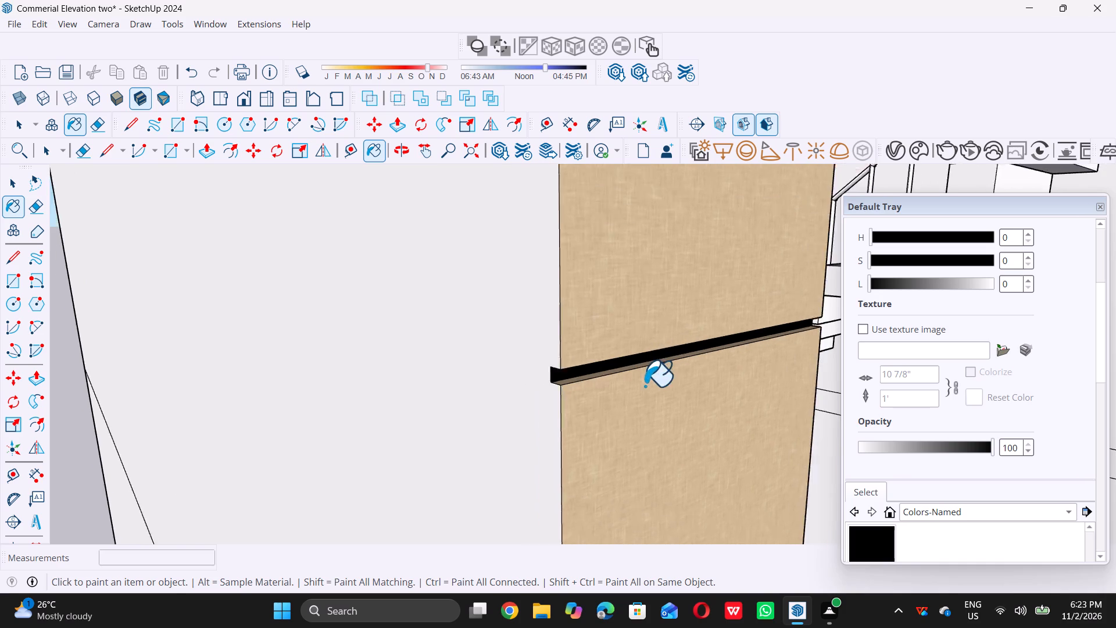
scroll(645, 386, "down", 20)
scroll(645, 386, "down", 1)
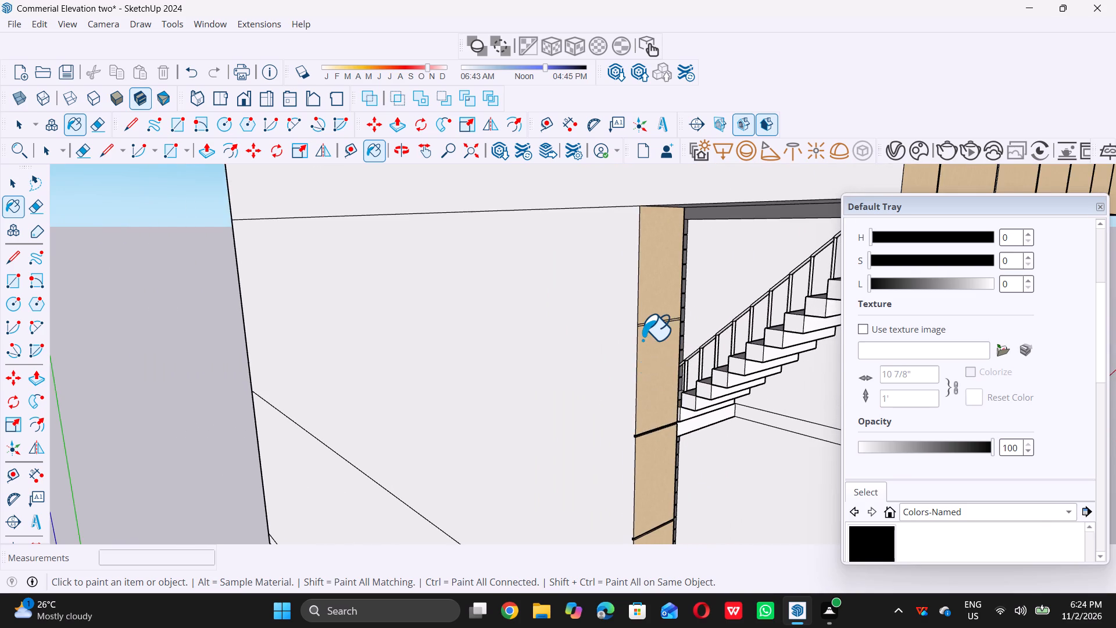
scroll(642, 338, "up", 16)
scroll(643, 300, "up", 6)
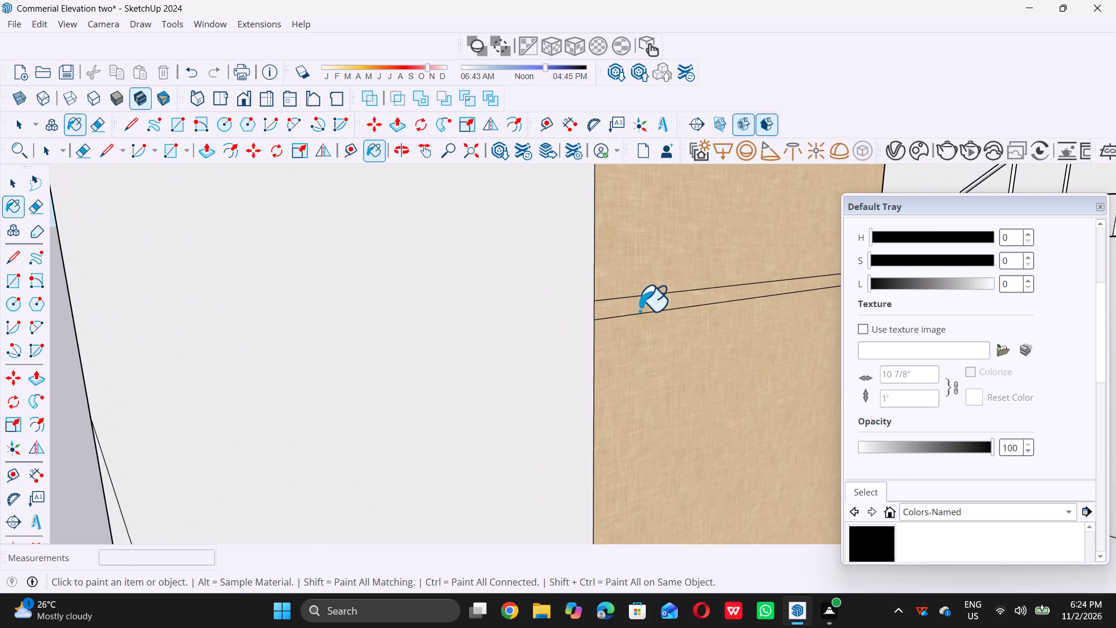
scroll(639, 310, "up", 5)
double_click(641, 304)
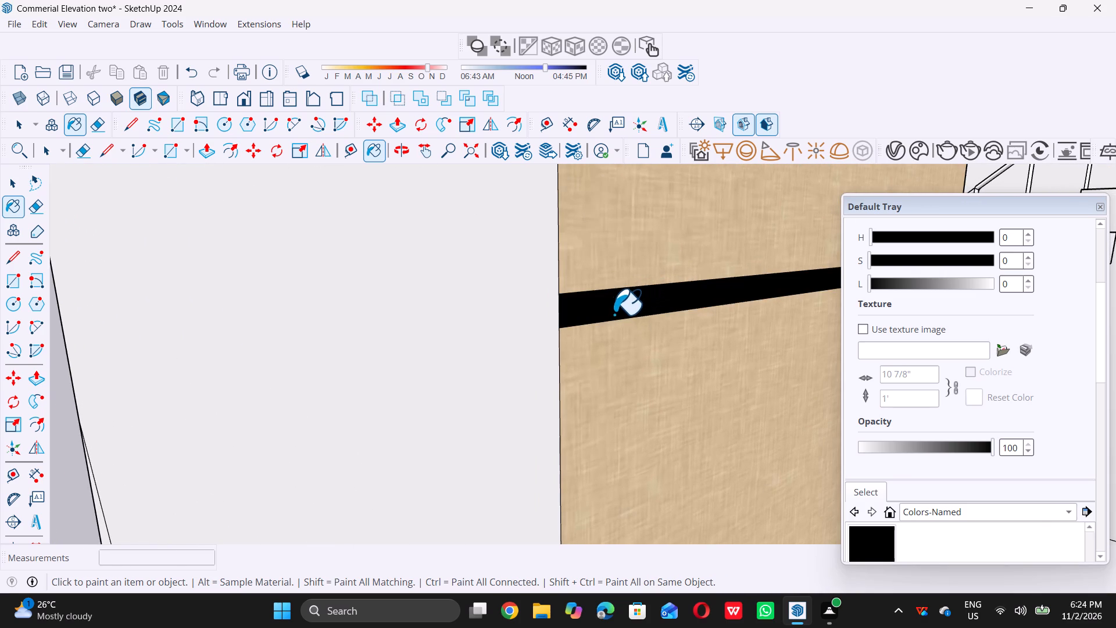
Push the left column's black topmost strip 0.5" inward.
key("space")
type("p")
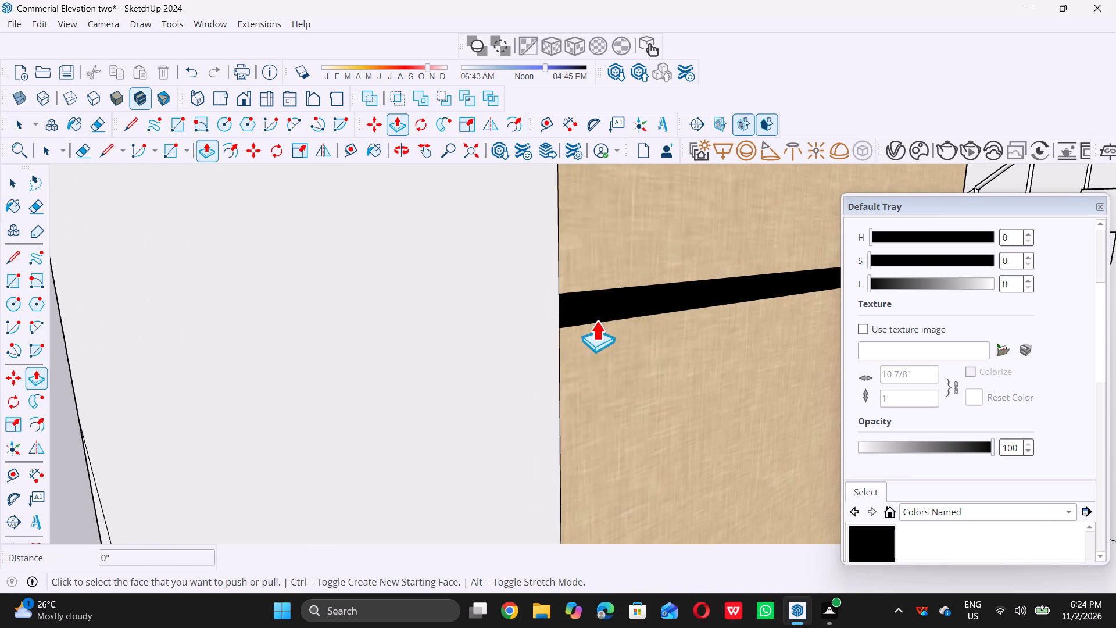
left_click(603, 300)
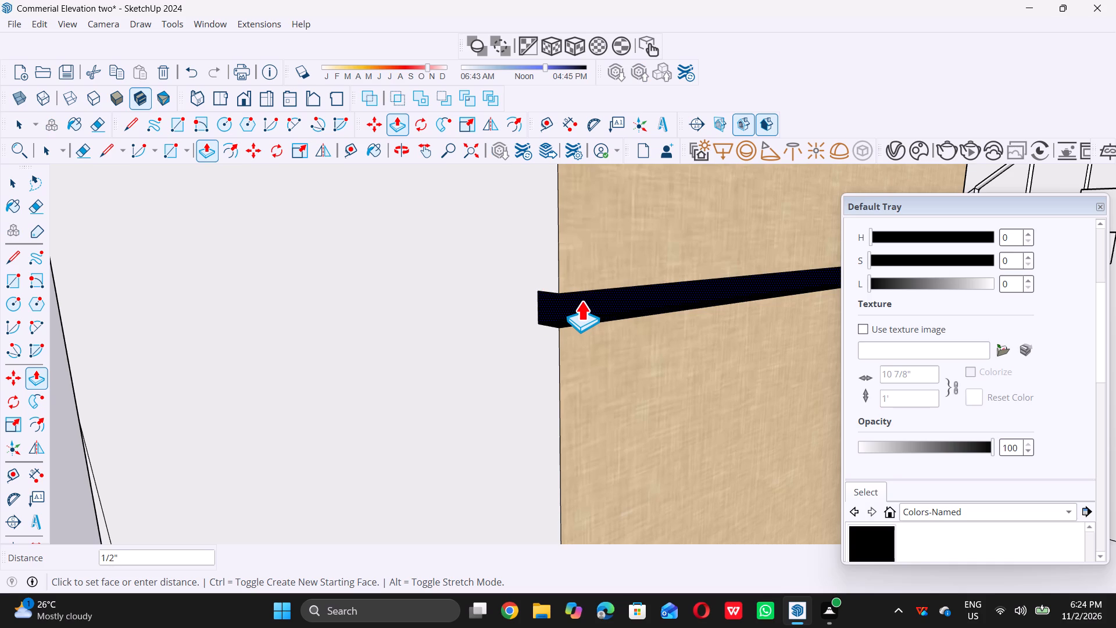
type("0.")
key("5")
key("shift+quotedbl")
key("Return")
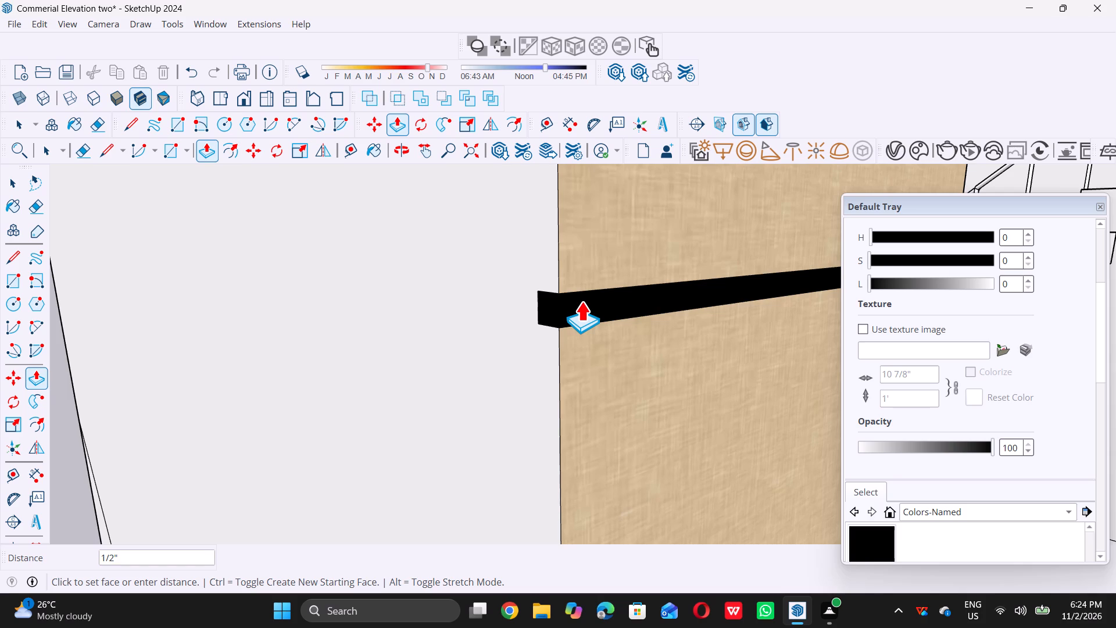
Paint the back face of the right column's uppermost groove, near the top stair step, black from the Colors-Named collection.
scroll(570, 326, "down", 12)
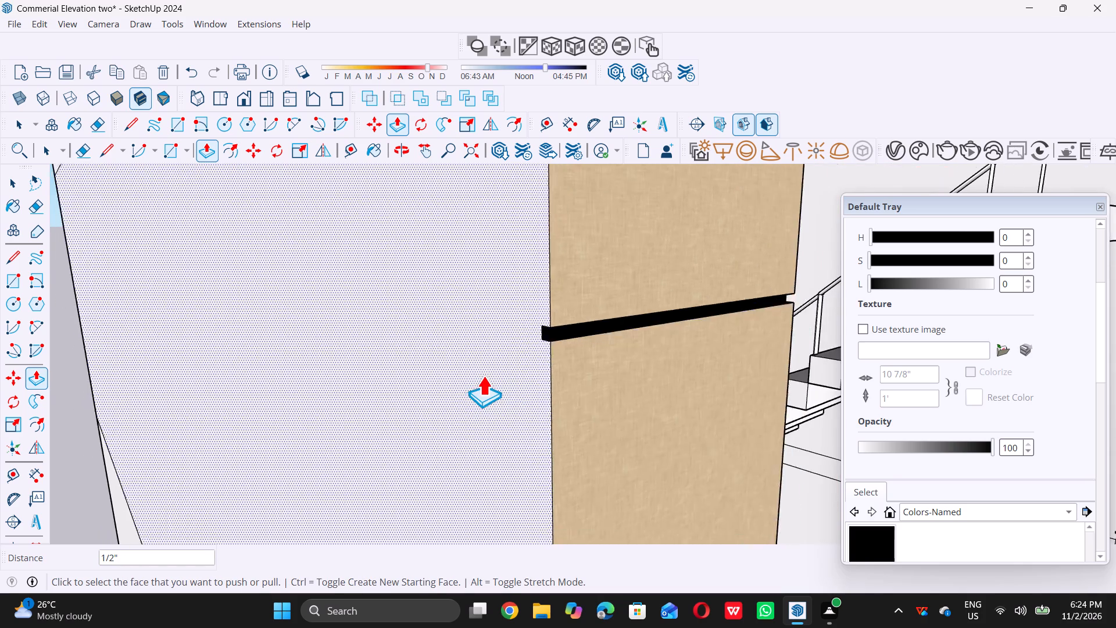
scroll(483, 376, "down", 8)
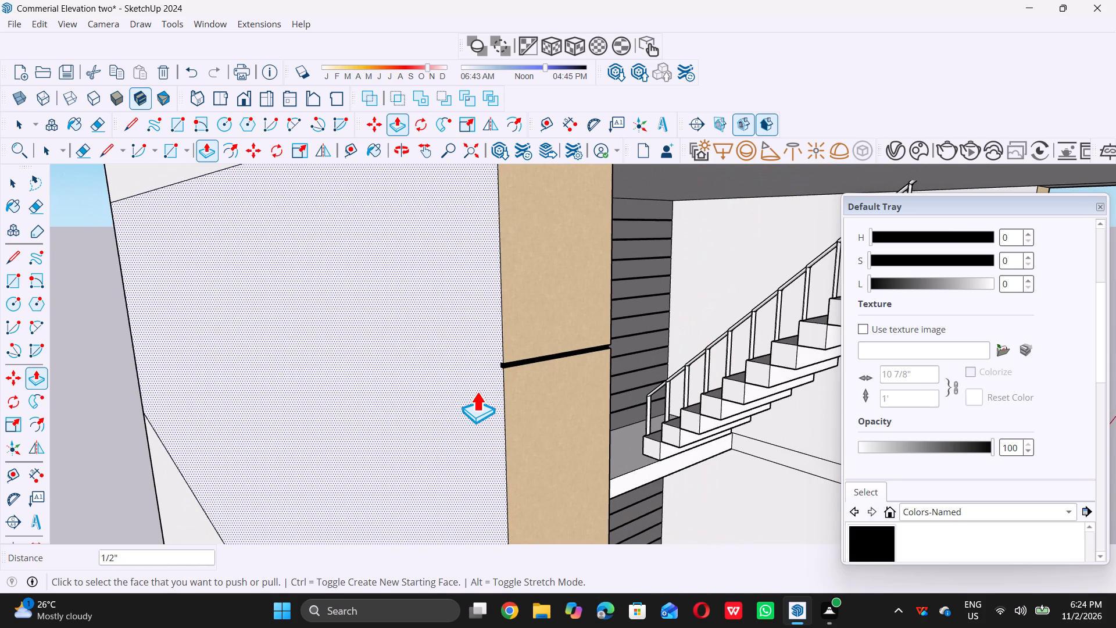
scroll(477, 391, "down", 4)
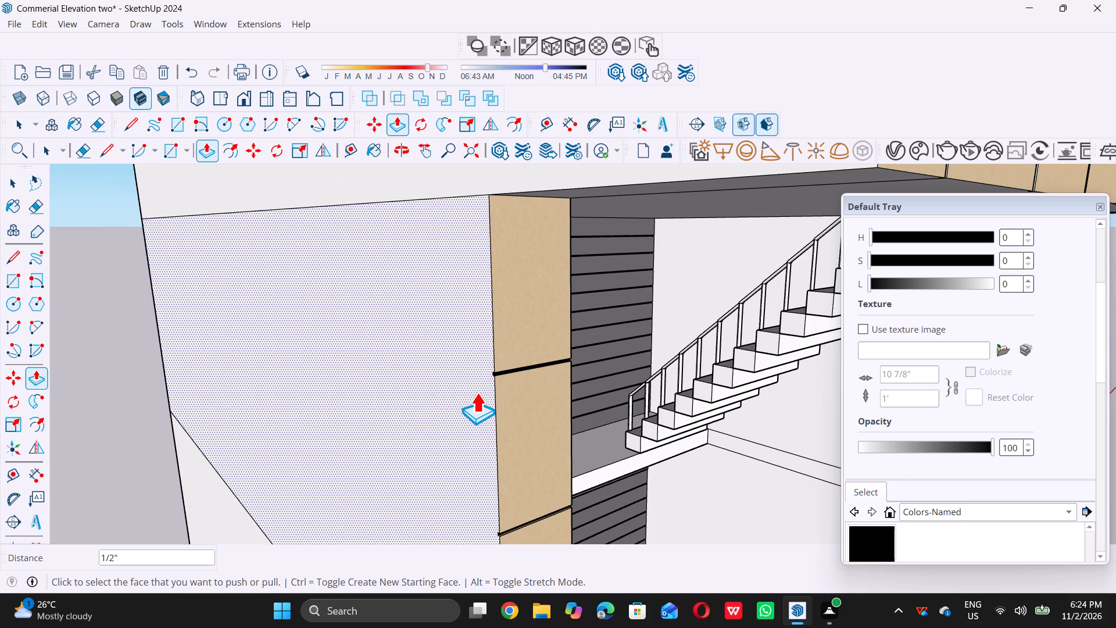
scroll(477, 391, "down", 9)
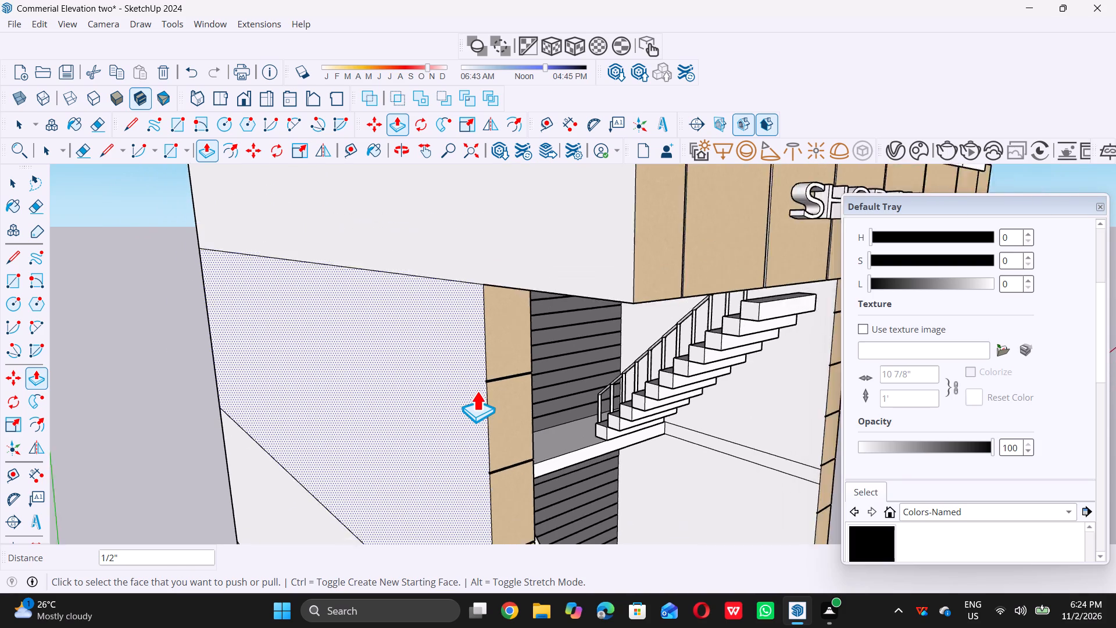
scroll(477, 391, "down", 8)
scroll(673, 351, "up", 6)
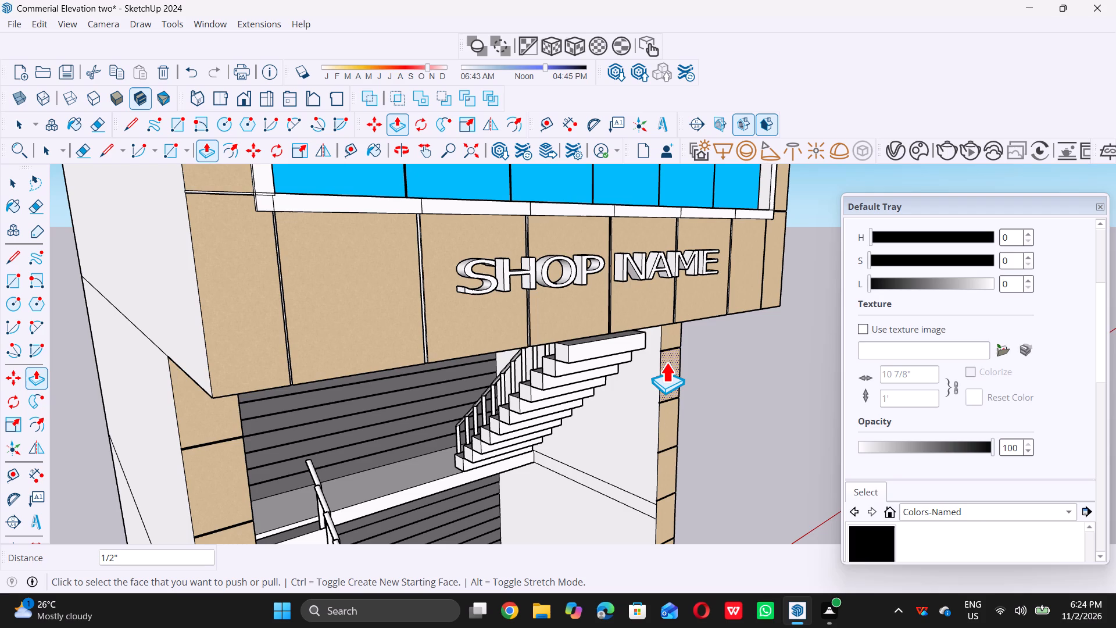
scroll(620, 394, "down", 4)
scroll(627, 365, "up", 5)
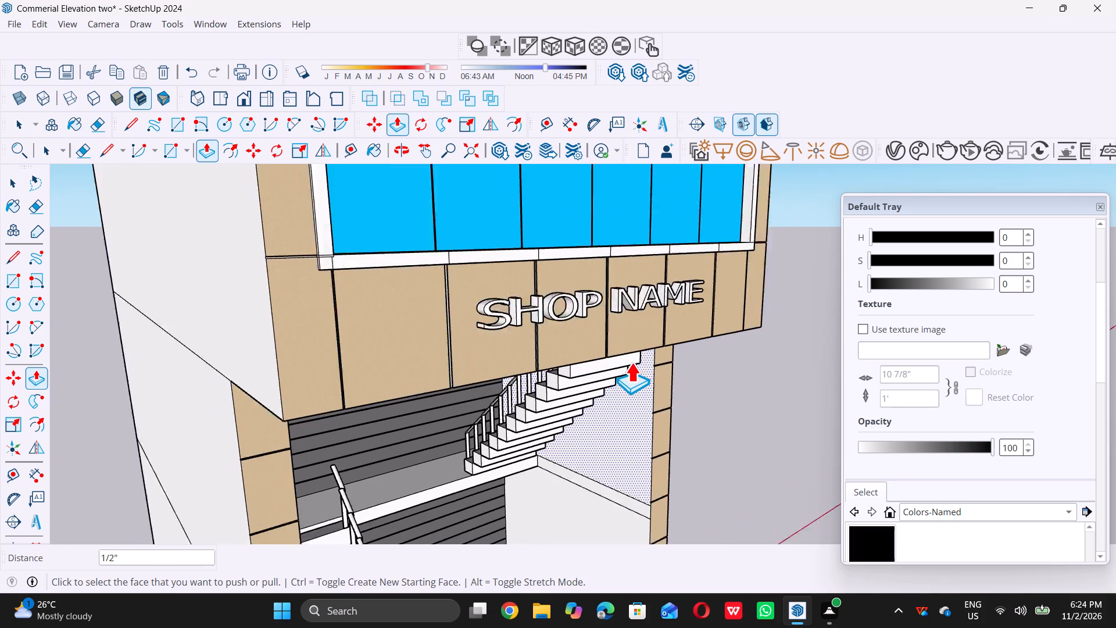
scroll(657, 354, "up", 4)
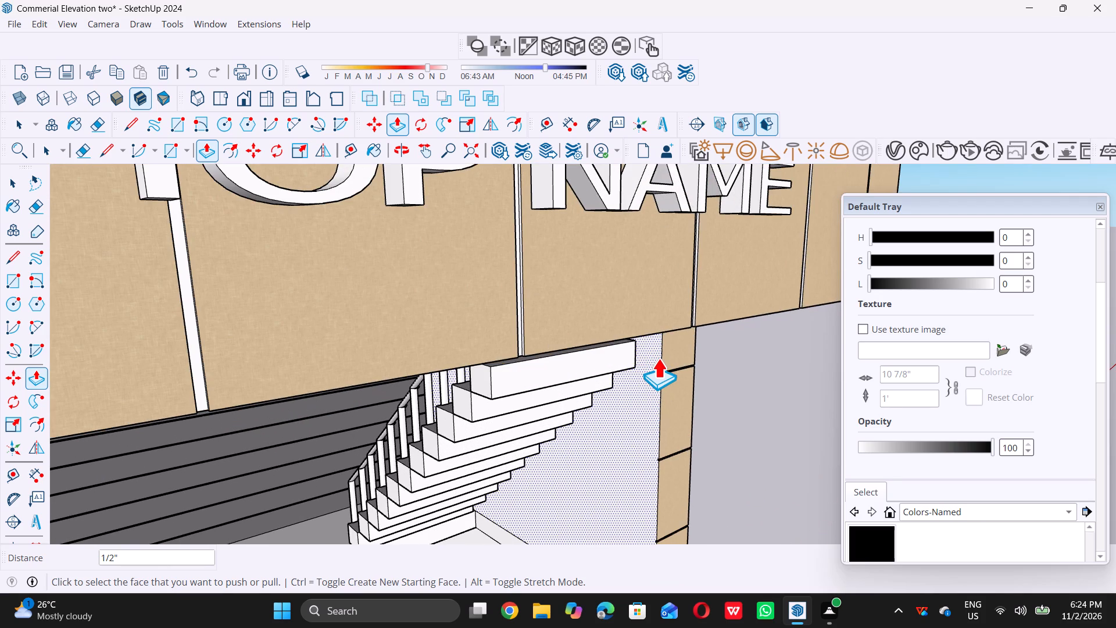
scroll(661, 355, "up", 14)
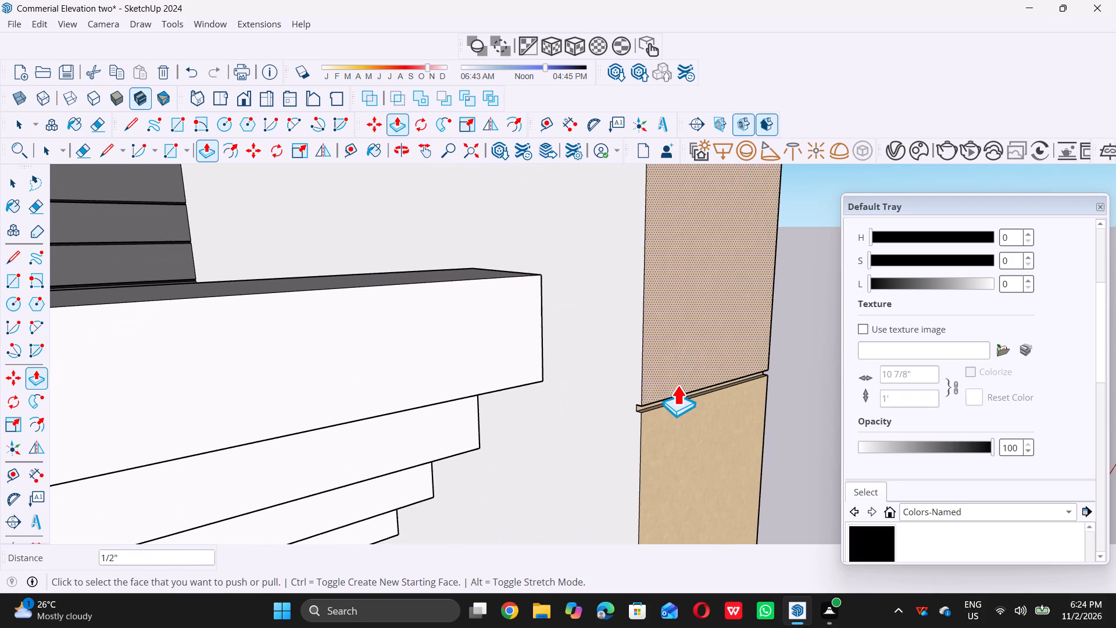
key("space")
left_click(877, 536)
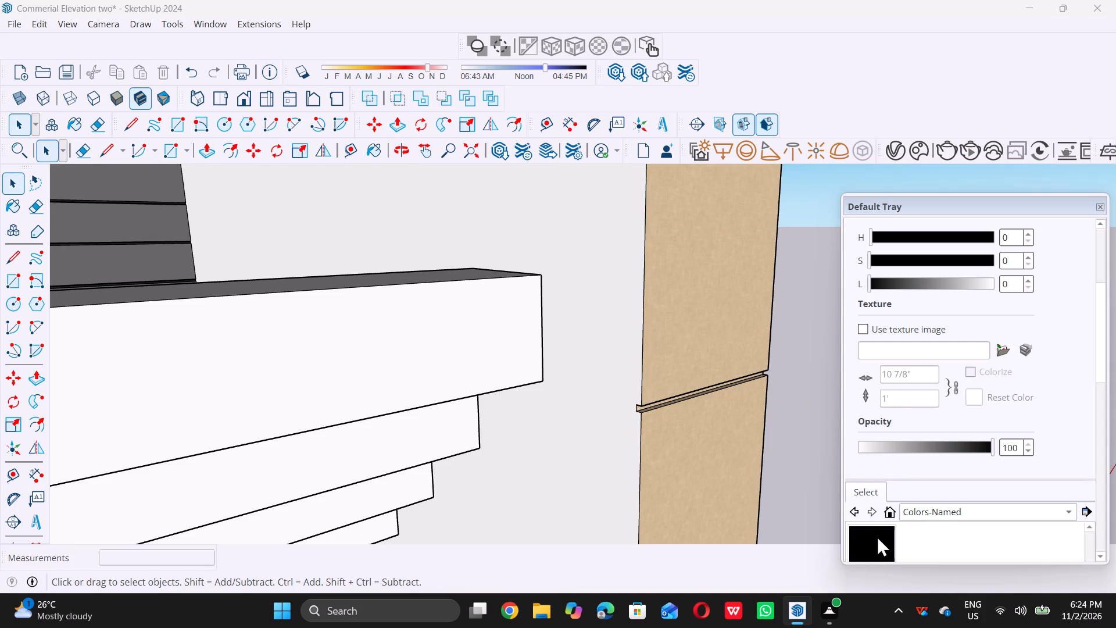
scroll(750, 416, "up", 5)
scroll(622, 407, "up", 8)
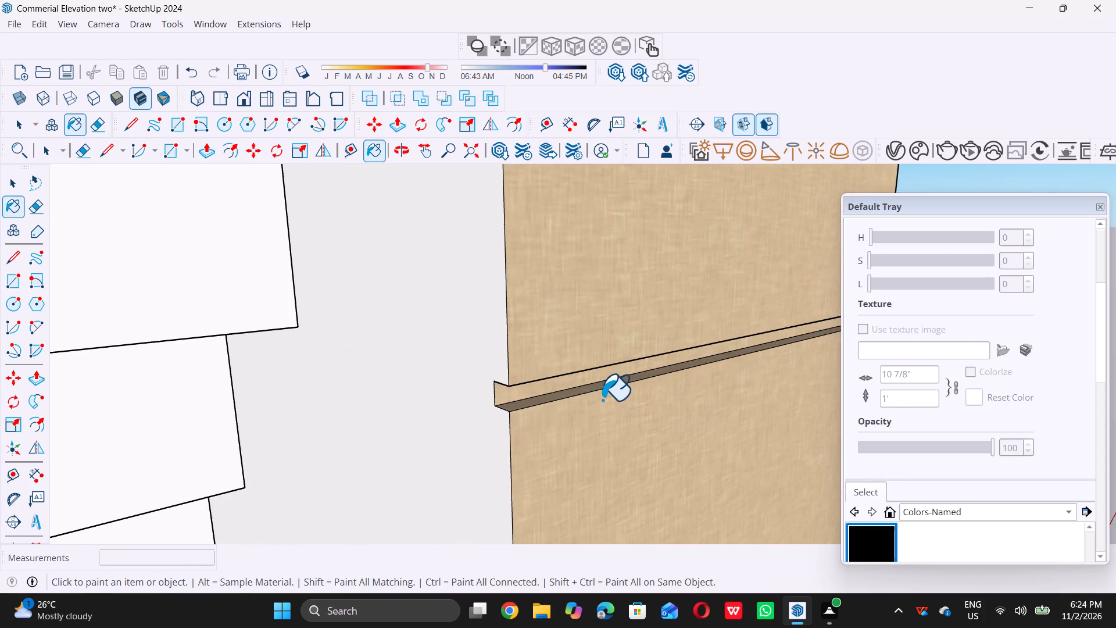
scroll(602, 399, "up", 6)
double_click(585, 355)
Paint the recessed back face of the right staircase column's second groove from the top black.
scroll(572, 362, "down", 14)
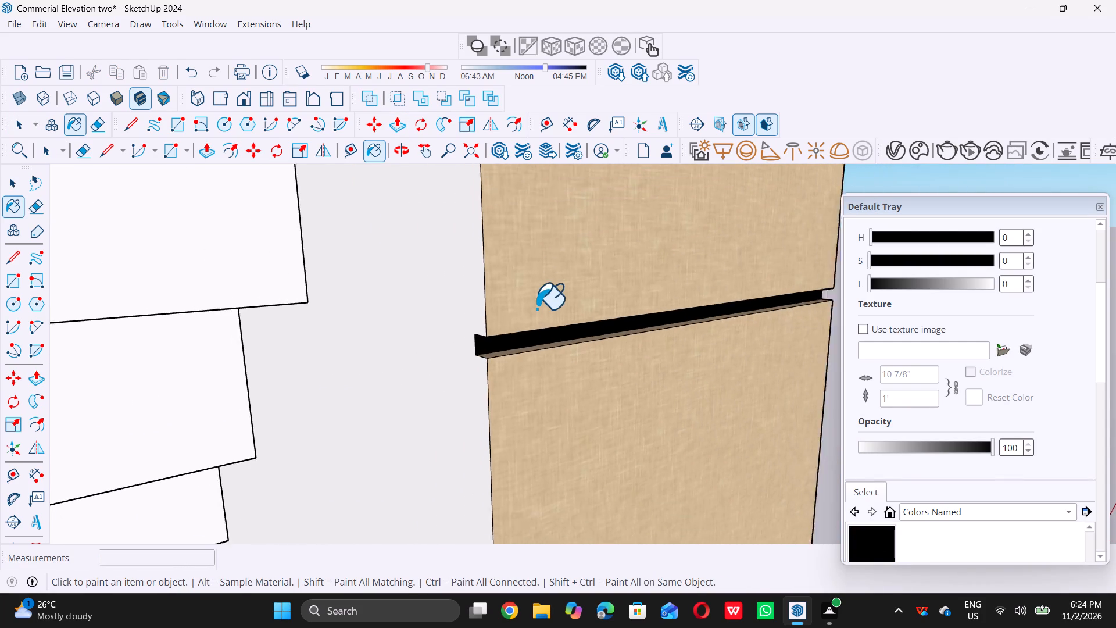
scroll(540, 309, "down", 15)
scroll(592, 396, "up", 6)
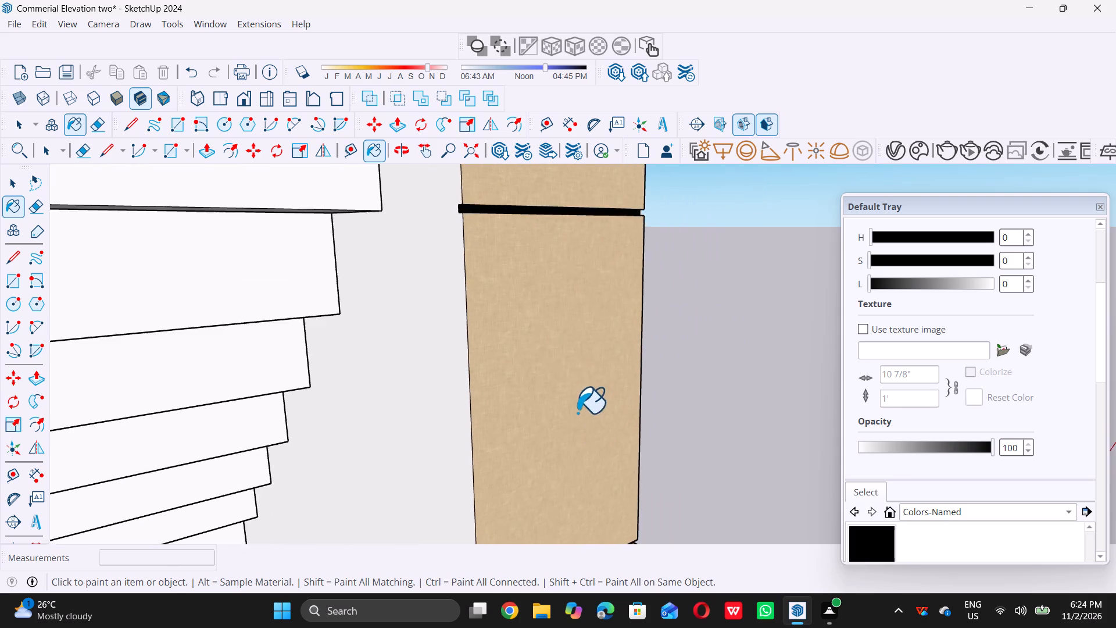
scroll(556, 377, "down", 17)
scroll(548, 353, "up", 10)
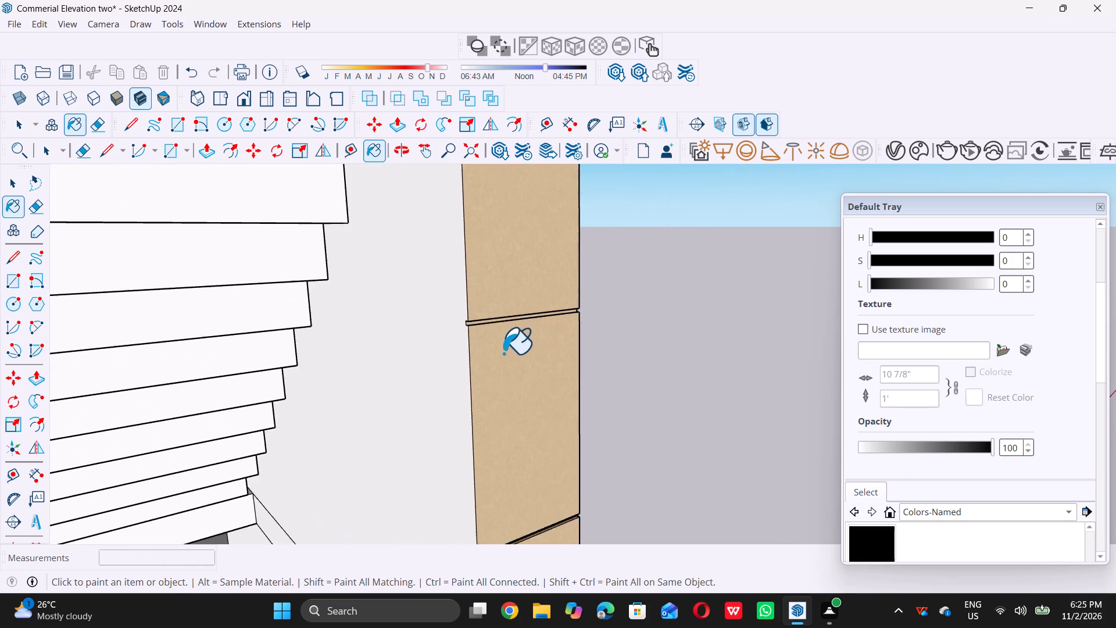
scroll(503, 353, "up", 14)
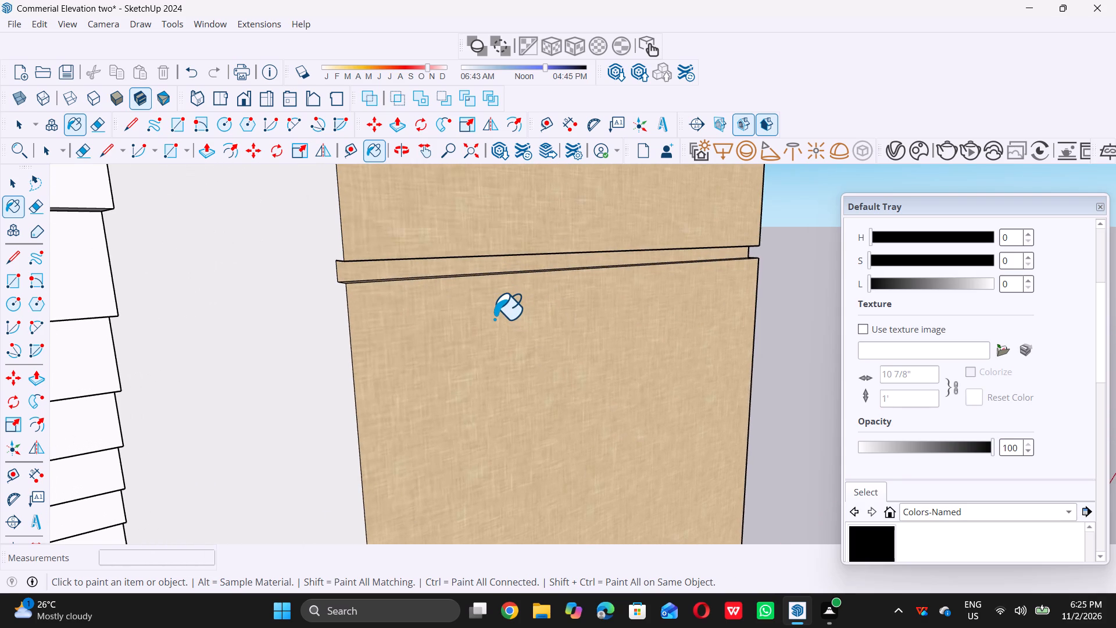
scroll(476, 293, "up", 4)
left_click(488, 255)
Paint the back face of the right column's third groove from the top black.
scroll(488, 255, "down", 2)
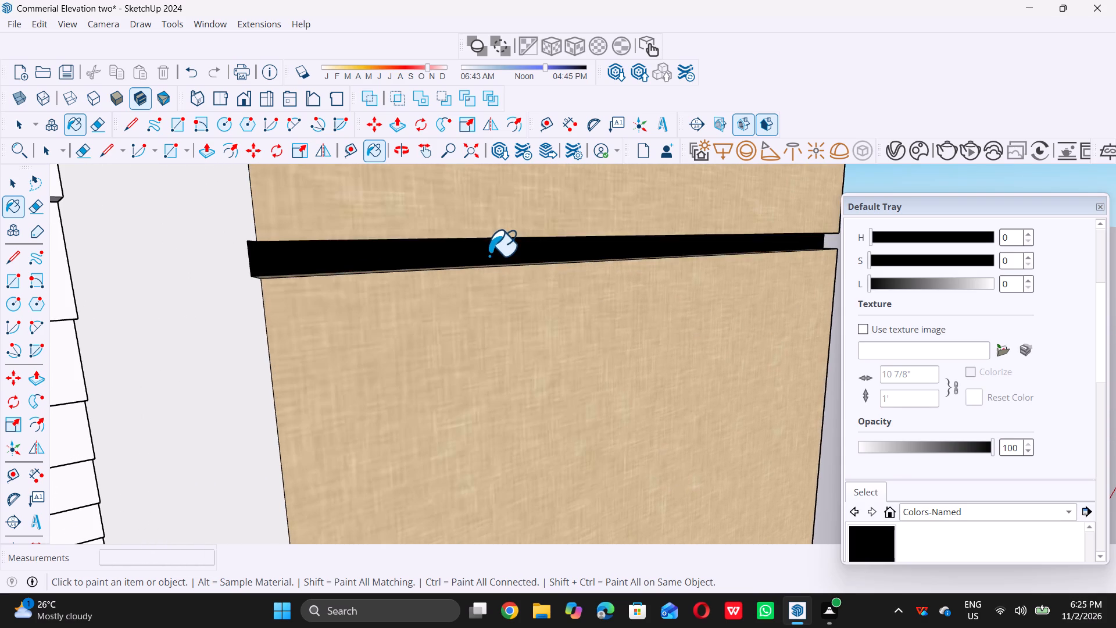
scroll(489, 255, "down", 20)
scroll(489, 255, "down", 8)
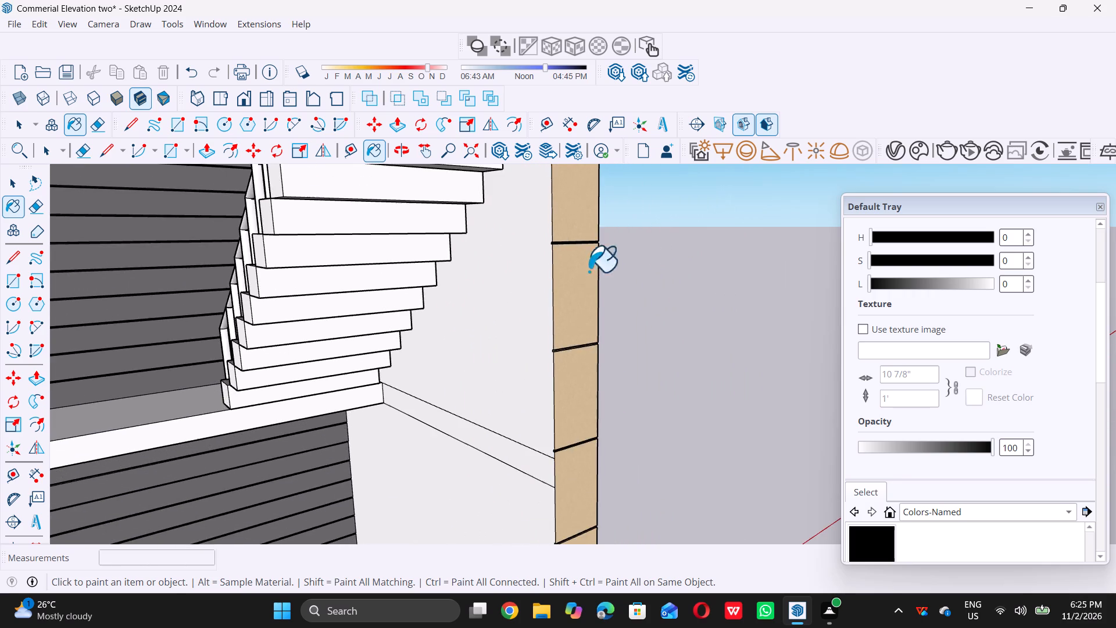
scroll(598, 314, "up", 5)
scroll(566, 368, "up", 14)
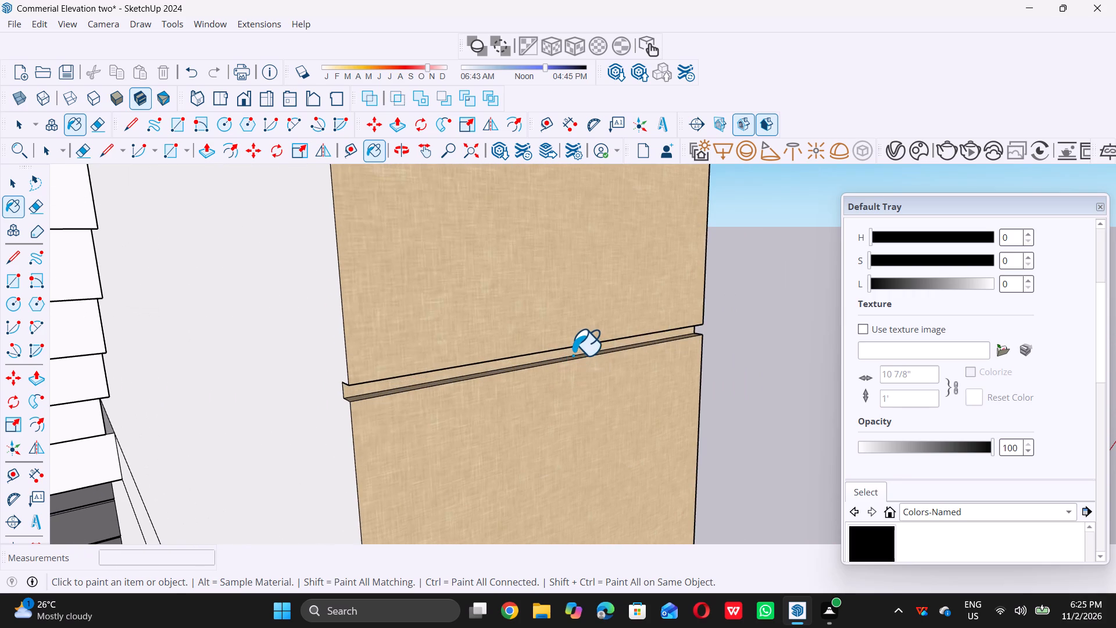
left_click(573, 355)
Paint the back face of the right column's fourth groove, just above the stair landing level, black.
scroll(573, 354, "down", 11)
scroll(526, 279, "down", 5)
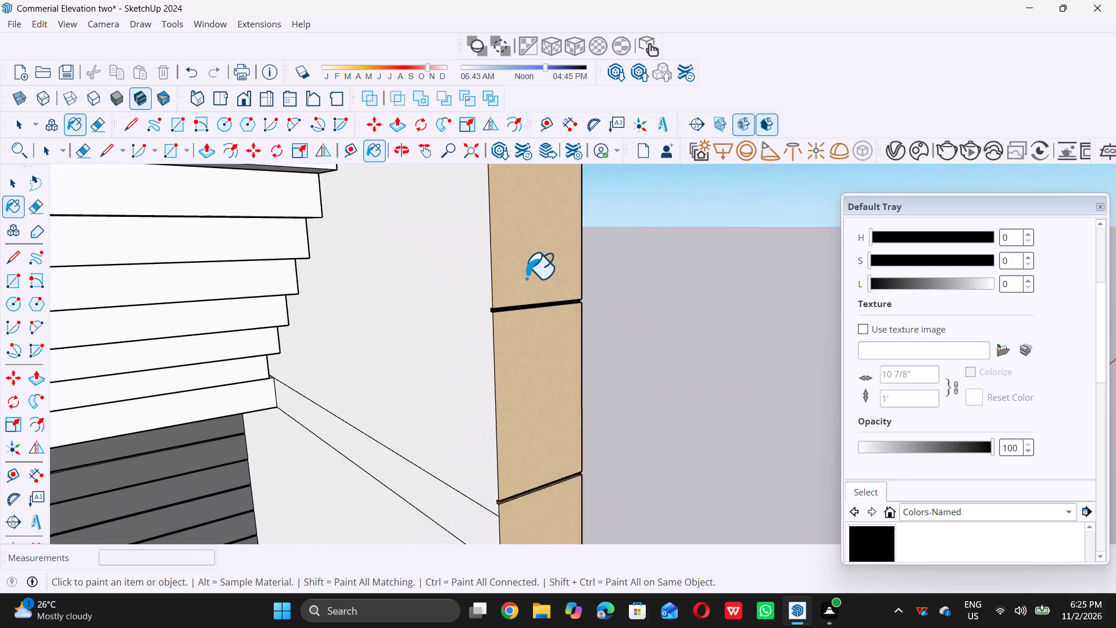
scroll(526, 278, "down", 20)
scroll(526, 278, "down", 3)
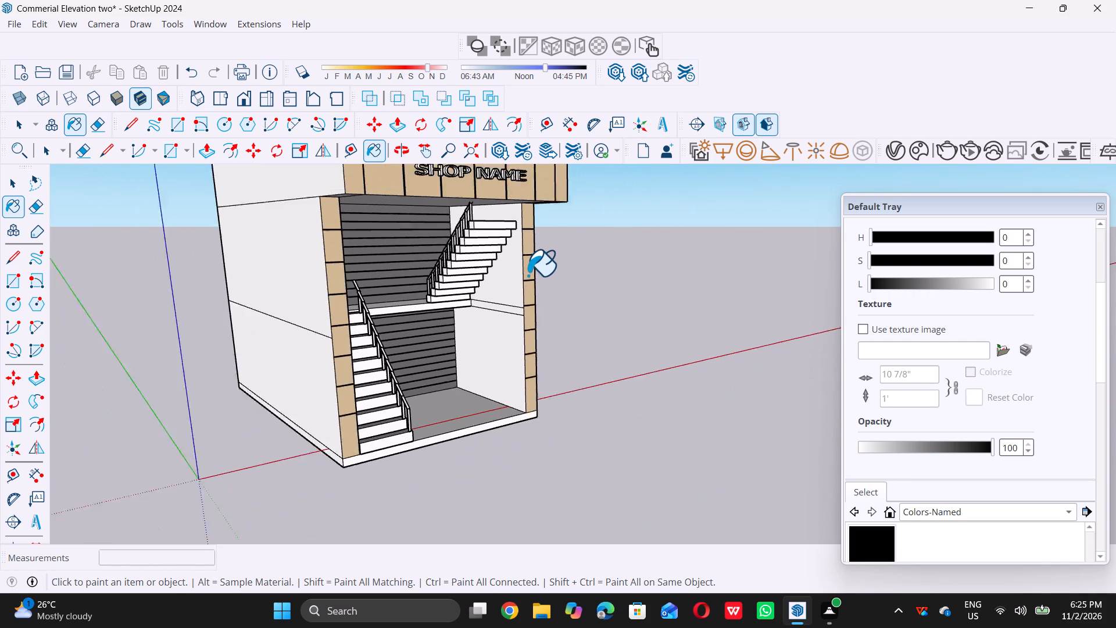
scroll(528, 275, "down", 13)
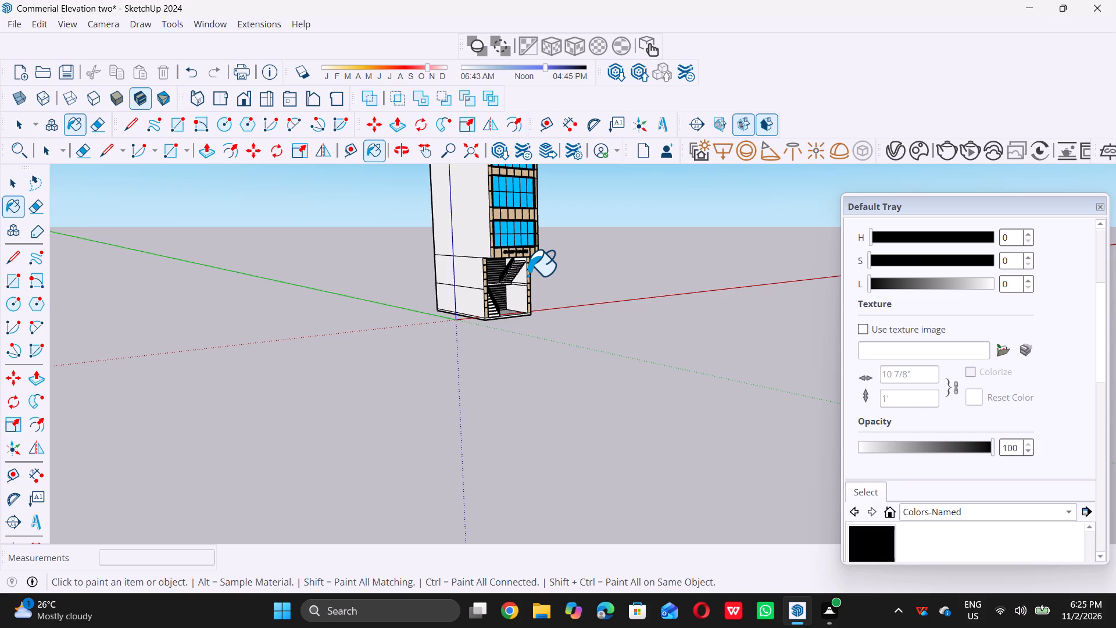
scroll(528, 275, "down", 7)
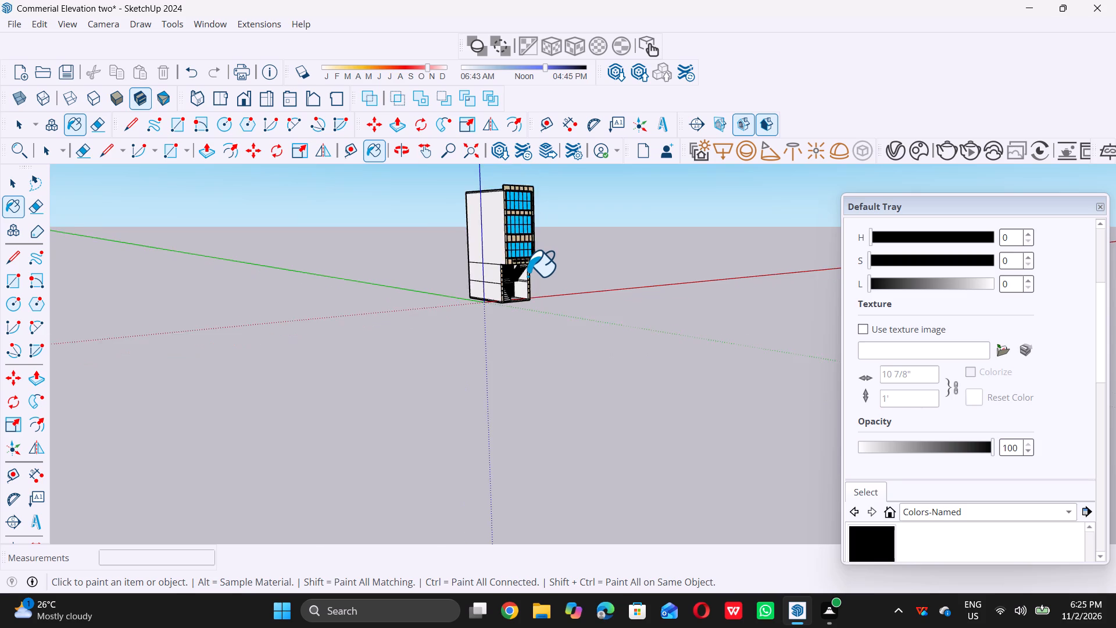
scroll(527, 276, "down", 10)
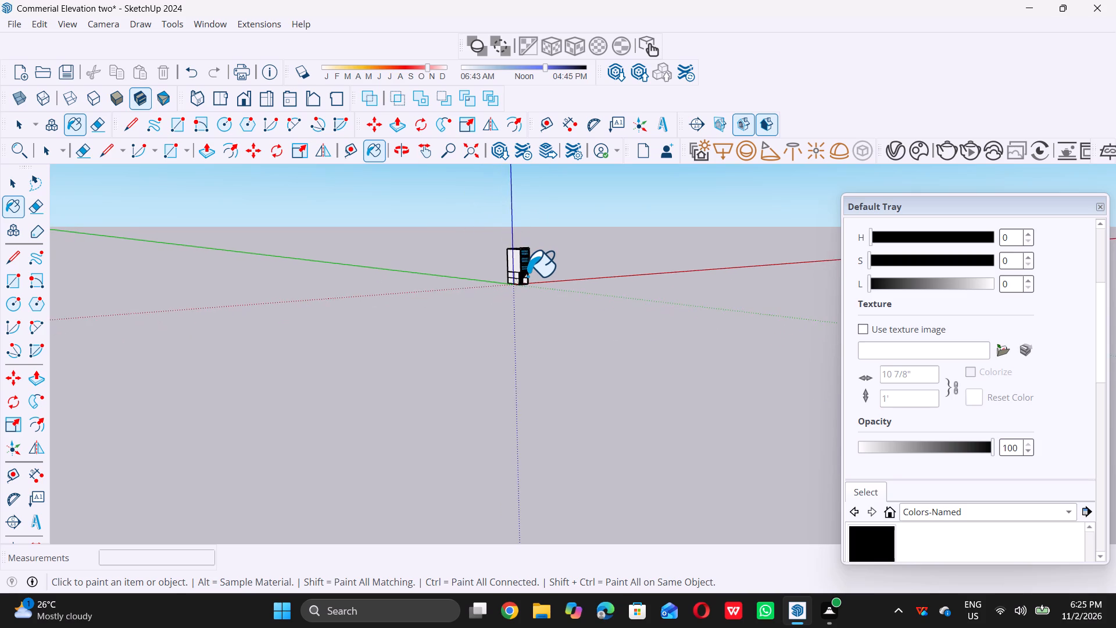
scroll(527, 276, "up", 15)
scroll(528, 276, "up", 12)
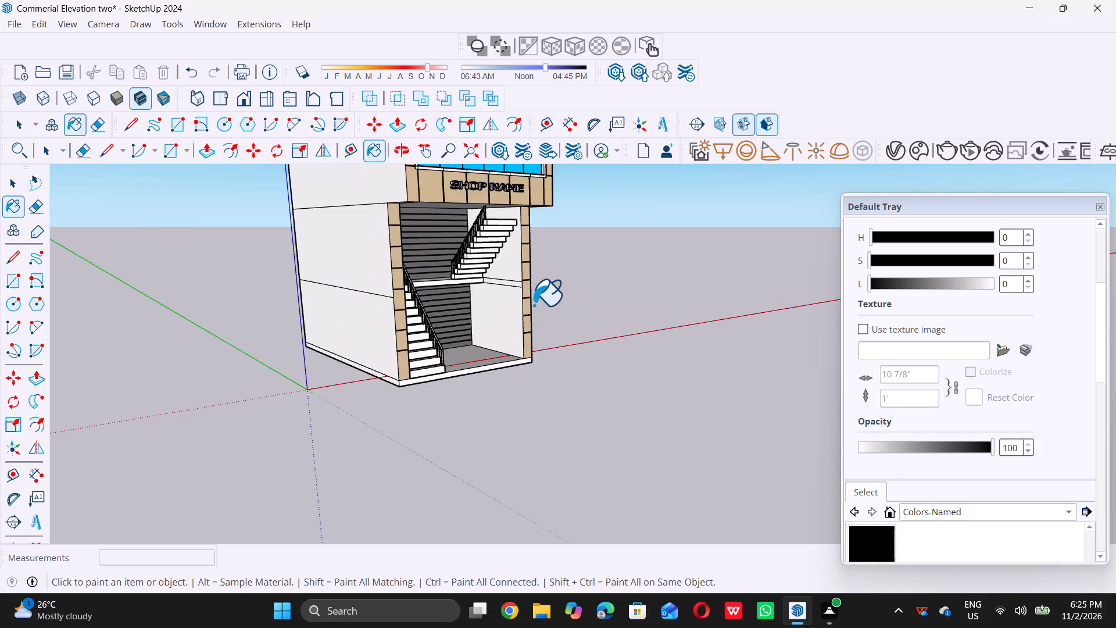
scroll(522, 294, "up", 20)
scroll(522, 294, "up", 6)
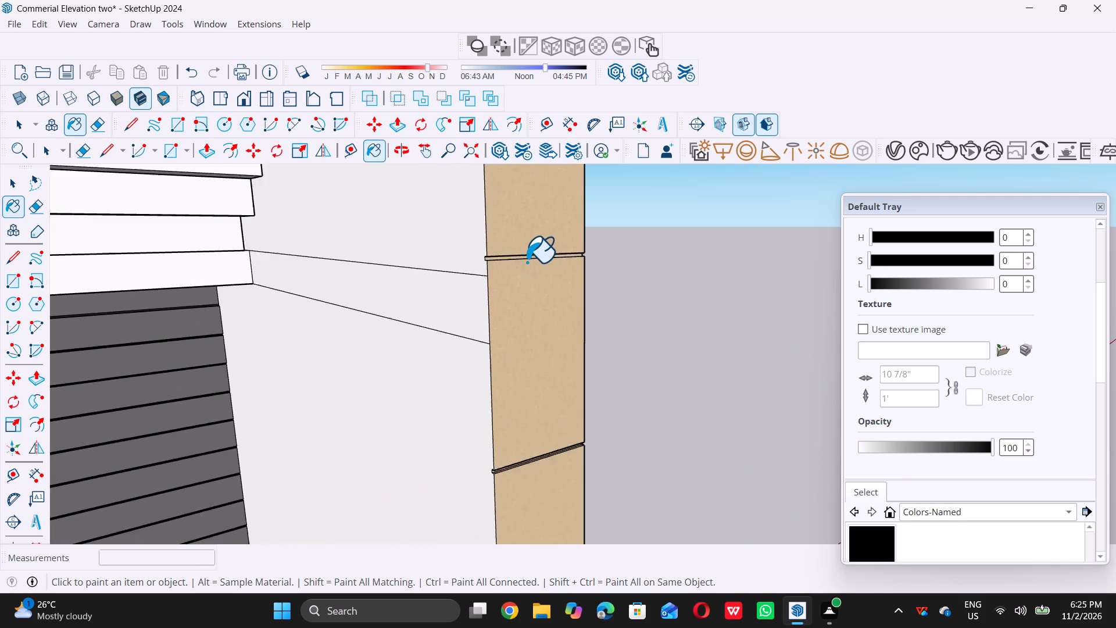
scroll(527, 262, "up", 18)
left_click(546, 240)
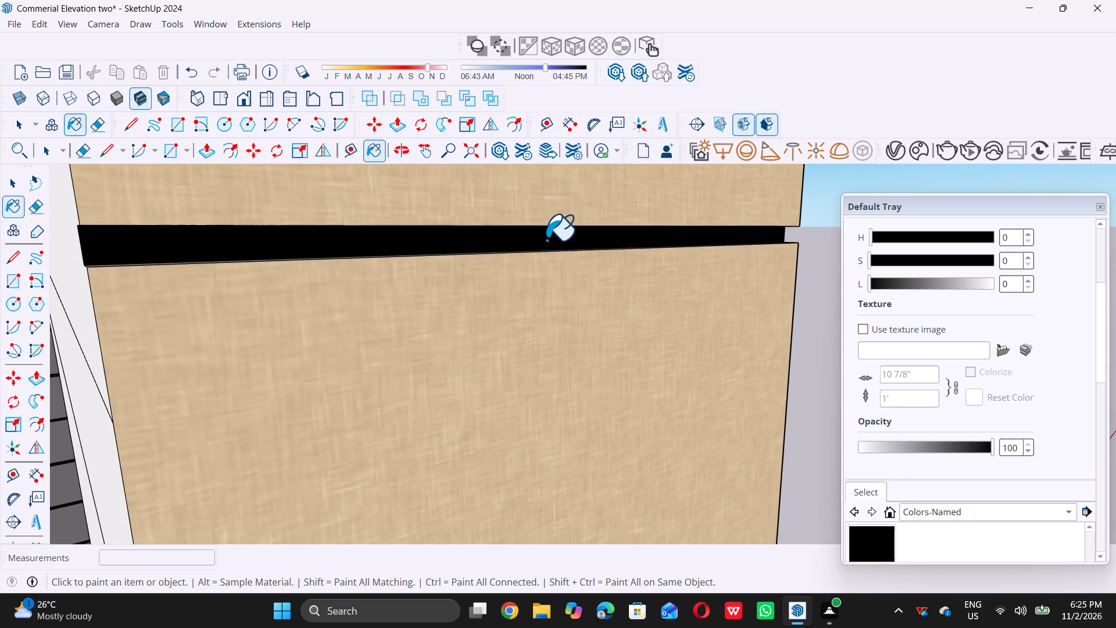
Paint the back faces of the right column's first two grooves below the stair landing black.
scroll(546, 241, "down", 20)
scroll(546, 241, "down", 5)
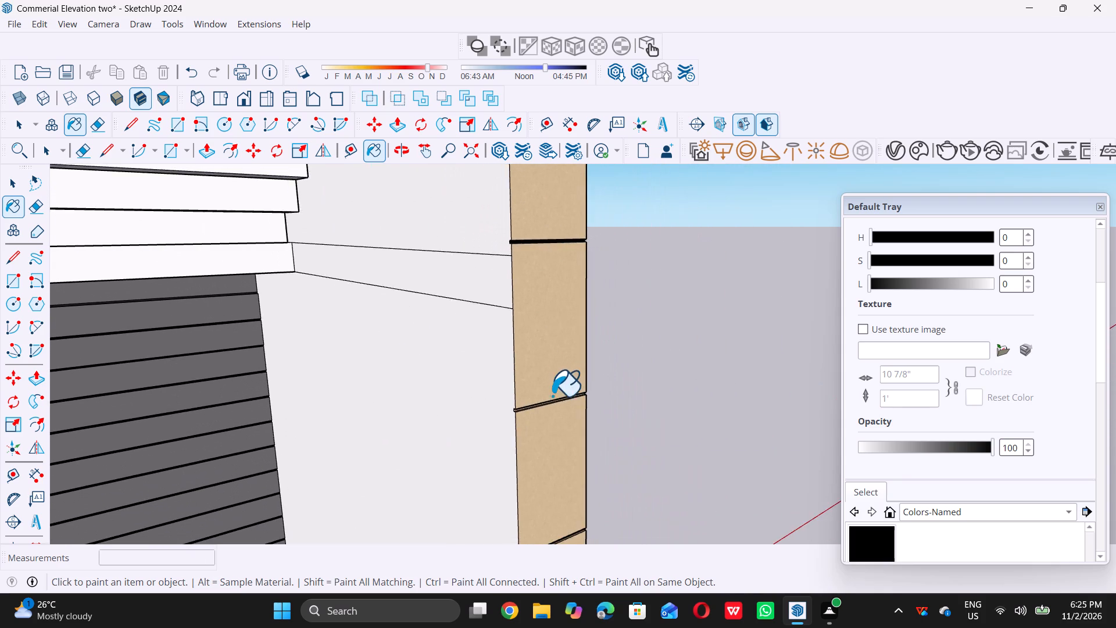
scroll(550, 398, "up", 20)
double_click(577, 355)
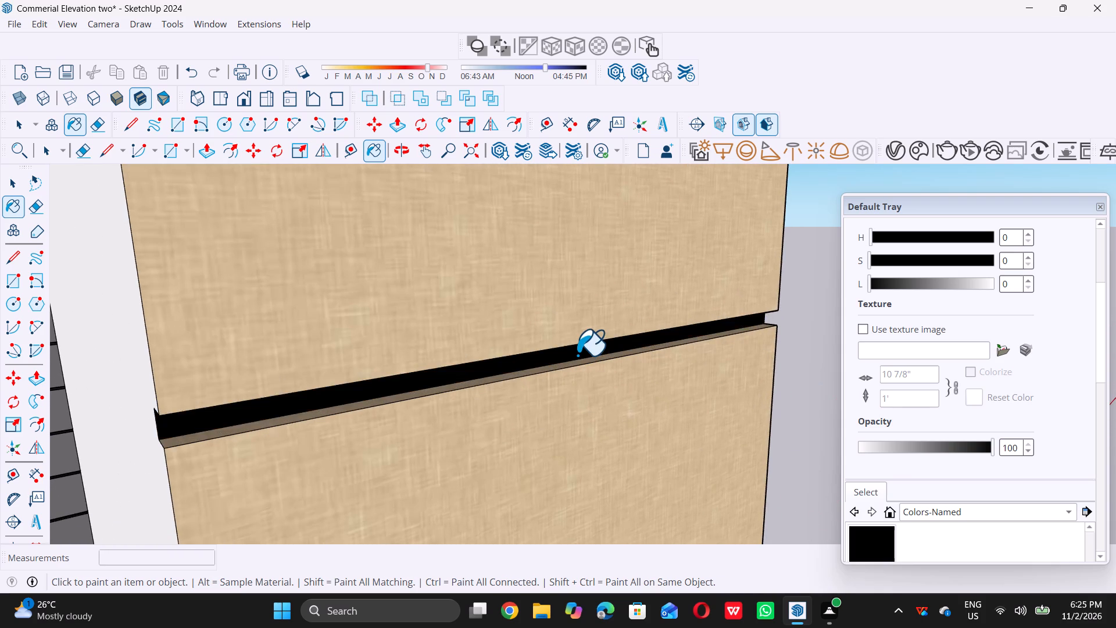
scroll(577, 355, "down", 20)
scroll(577, 355, "down", 5)
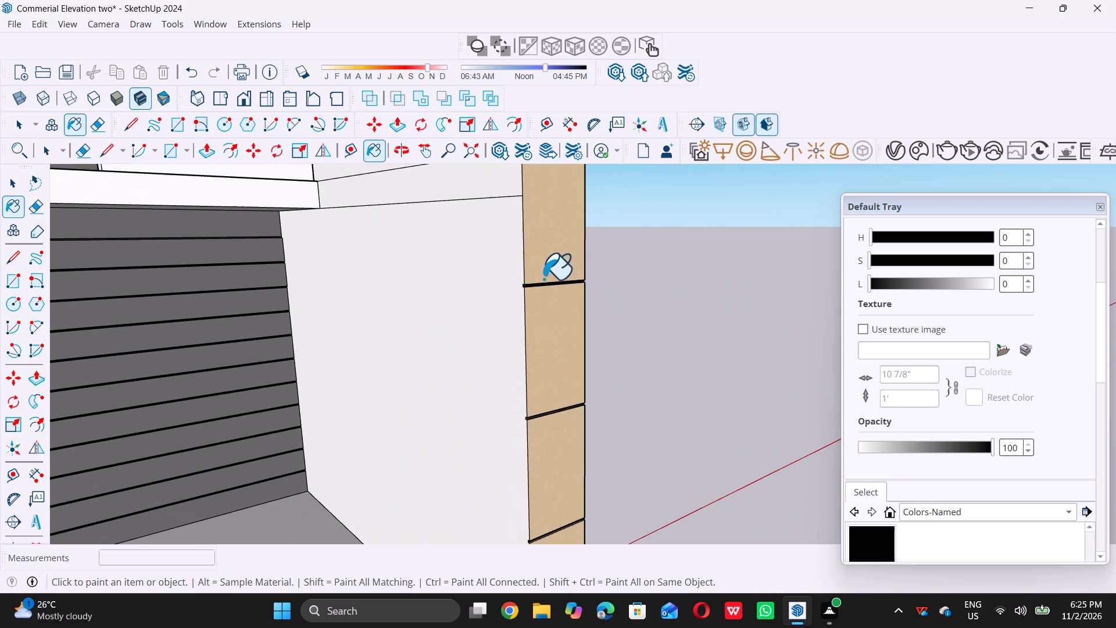
scroll(540, 418, "up", 20)
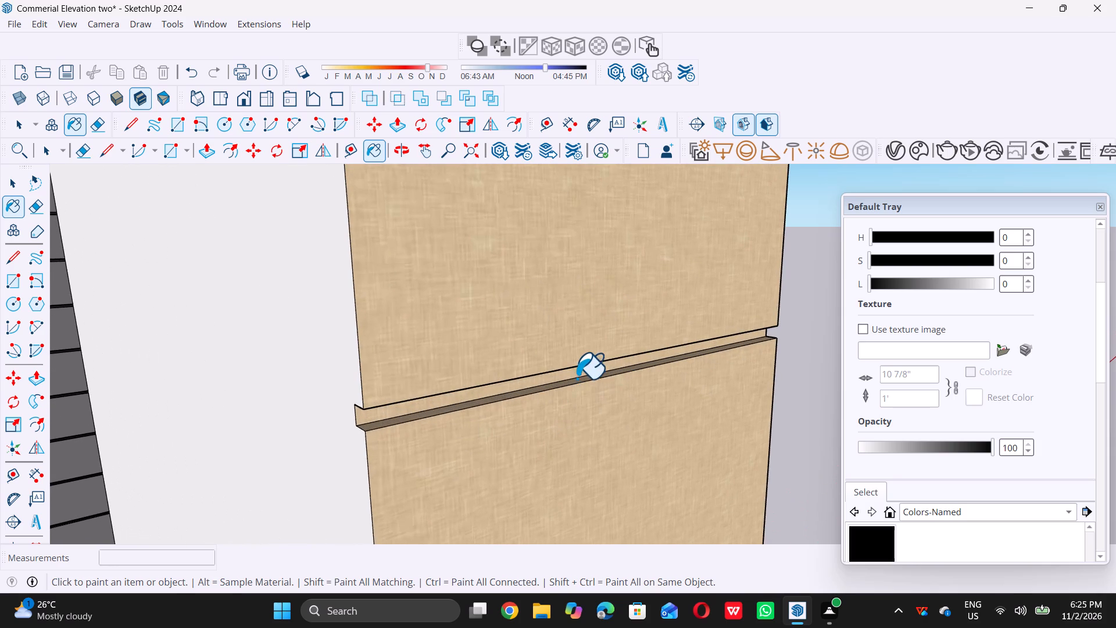
double_click(577, 377)
scroll(577, 374, "up", 8)
left_click(578, 374)
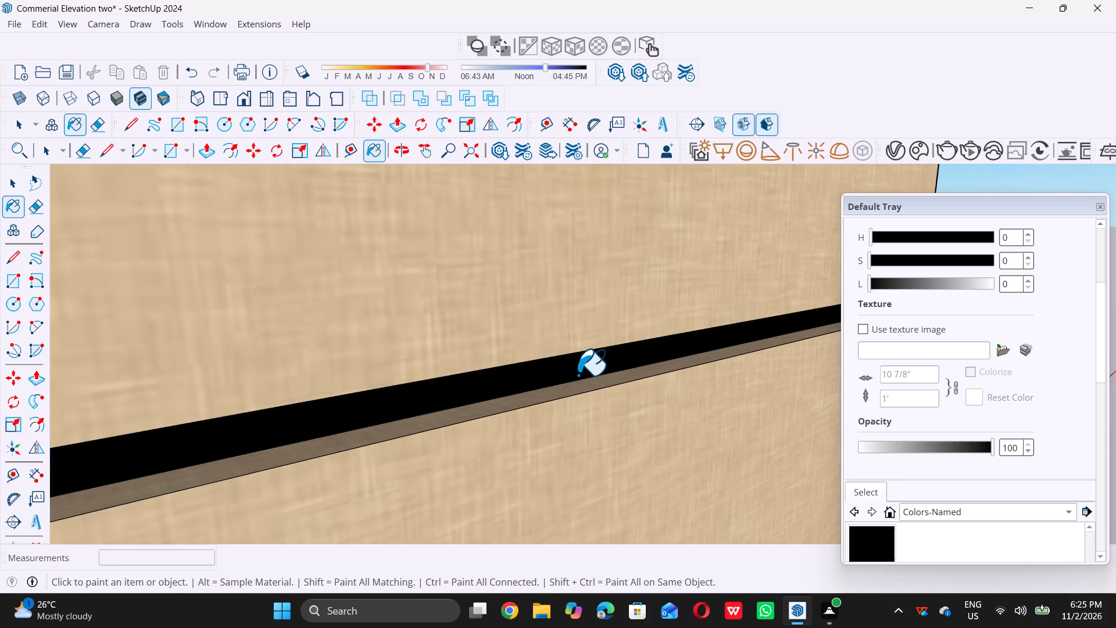
Paint the back face of the right column's lowest groove, nearest the ground floor slab, black.
scroll(577, 369, "down", 20)
scroll(577, 369, "down", 1)
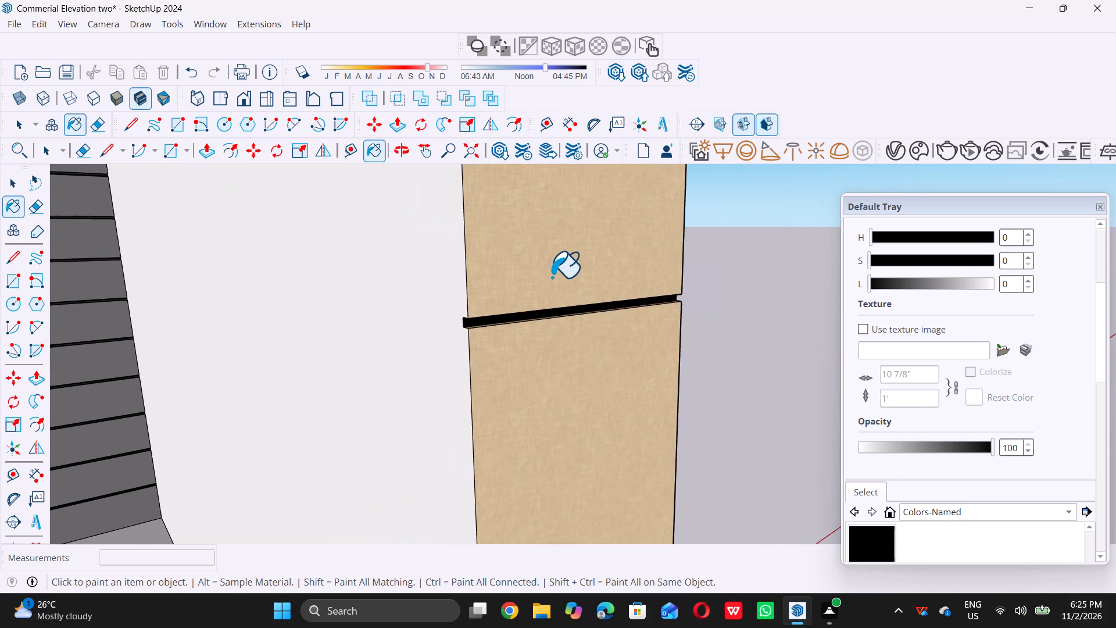
scroll(552, 277, "down", 11)
scroll(561, 431, "up", 11)
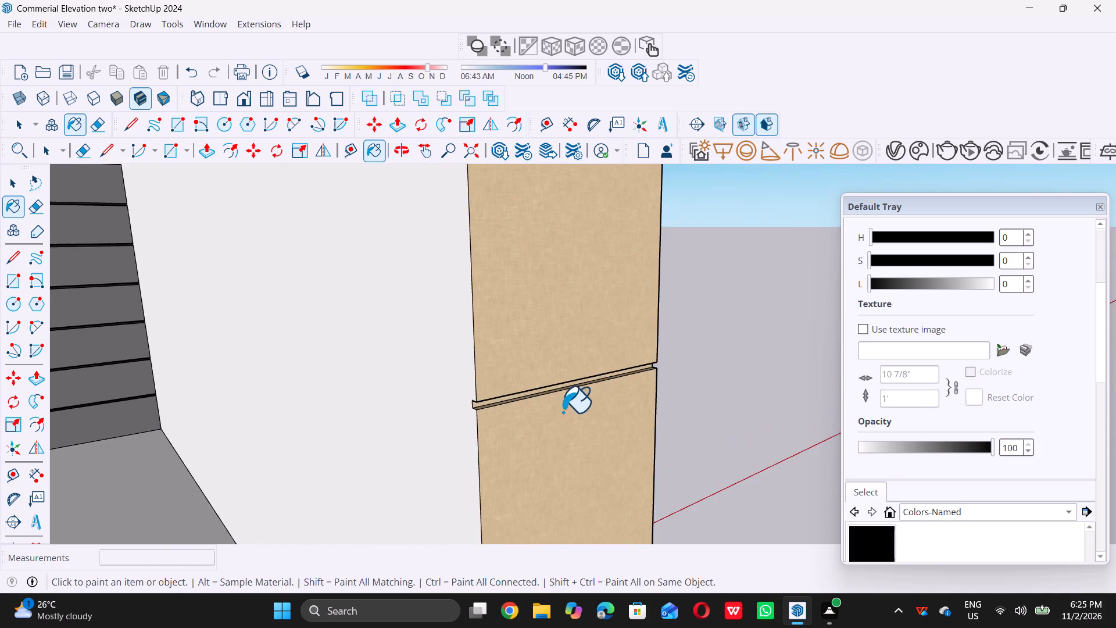
scroll(563, 412, "up", 11)
left_click(583, 356)
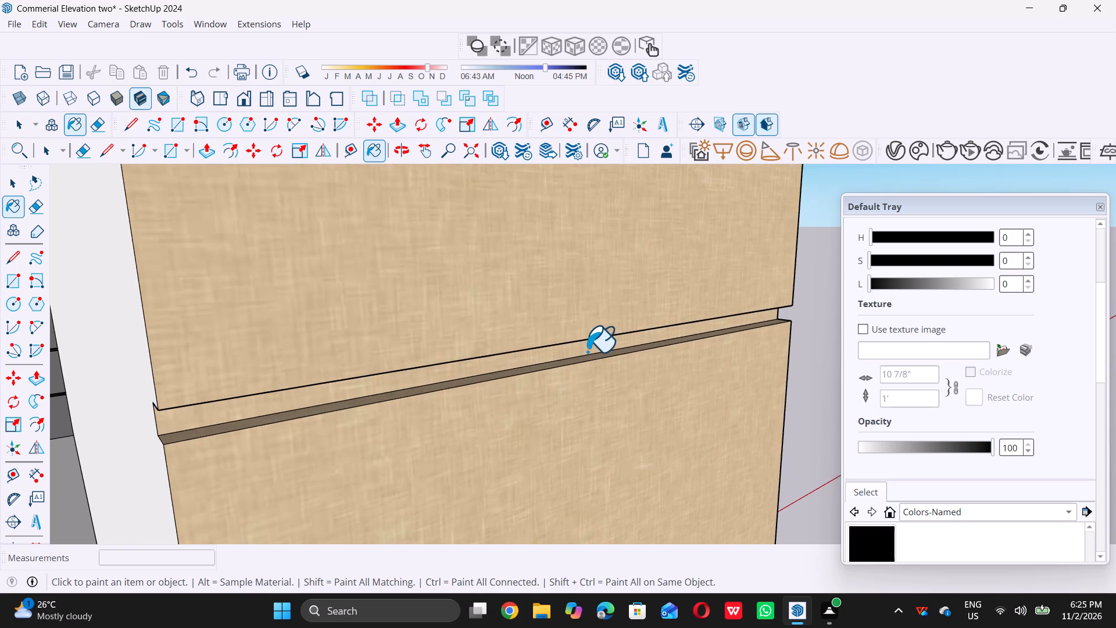
scroll(587, 351, "up", 4)
triple_click(587, 351)
scroll(587, 351, "down", 13)
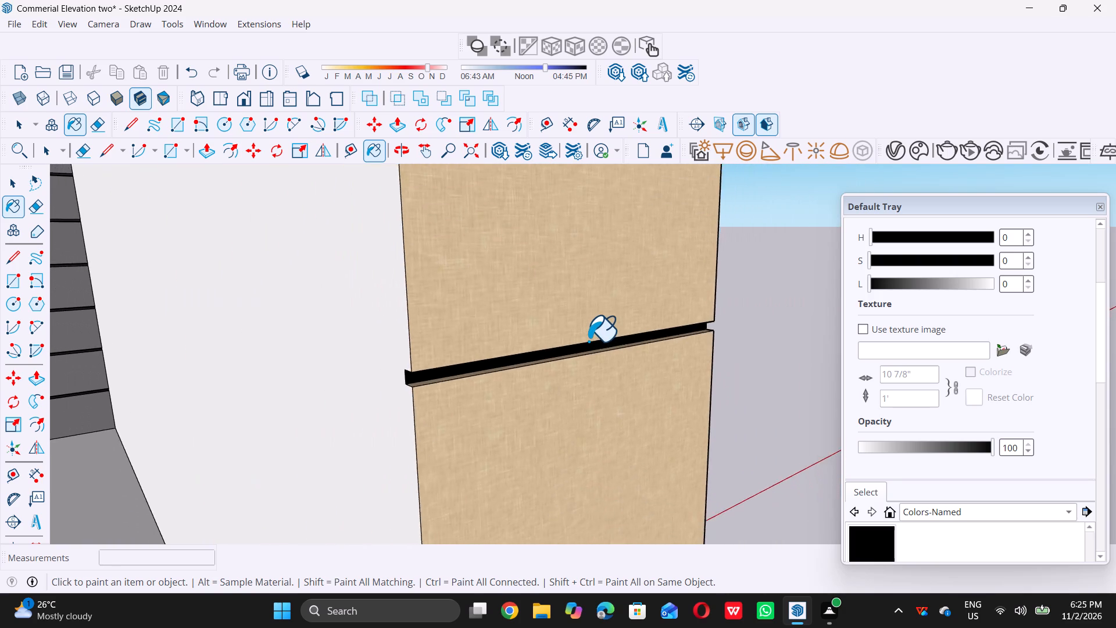
Paint the horizontal groove beside the lower-left corner of the window frame above the shop sign band black.
scroll(588, 341, "down", 20)
scroll(588, 341, "down", 6)
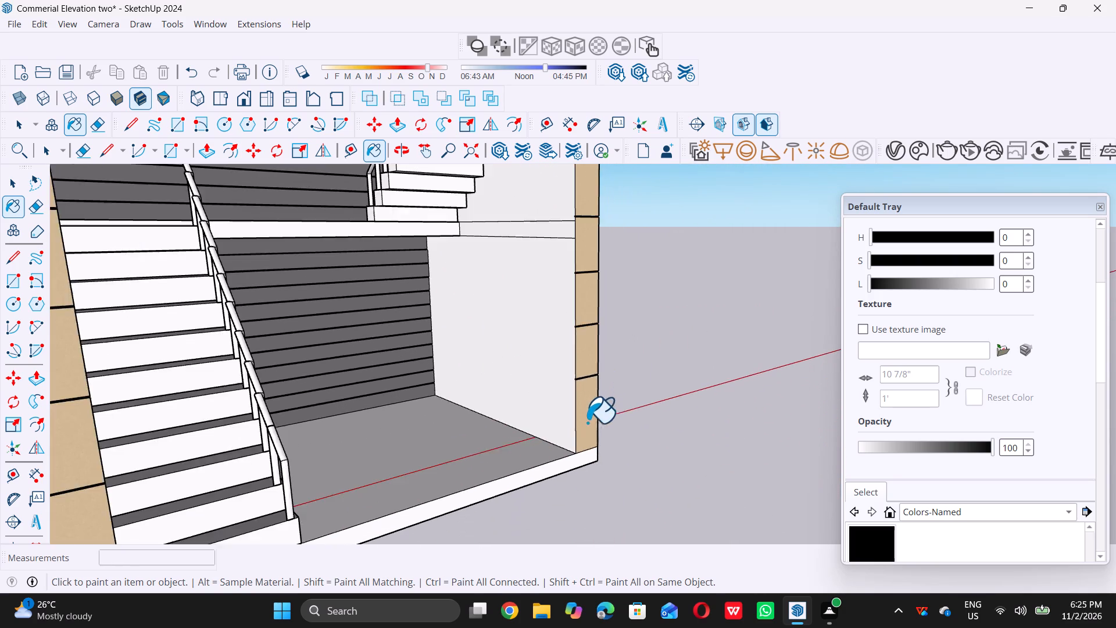
scroll(587, 422, "down", 13)
scroll(555, 305, "up", 6)
scroll(506, 361, "up", 4)
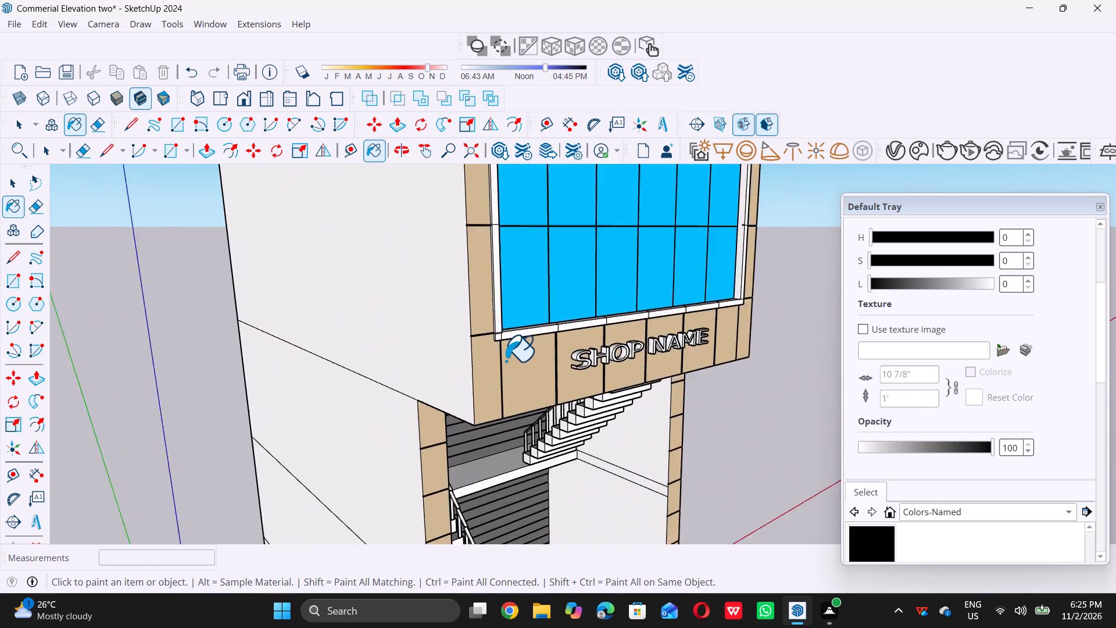
scroll(506, 361, "up", 4)
scroll(484, 331, "up", 17)
scroll(426, 320, "up", 3)
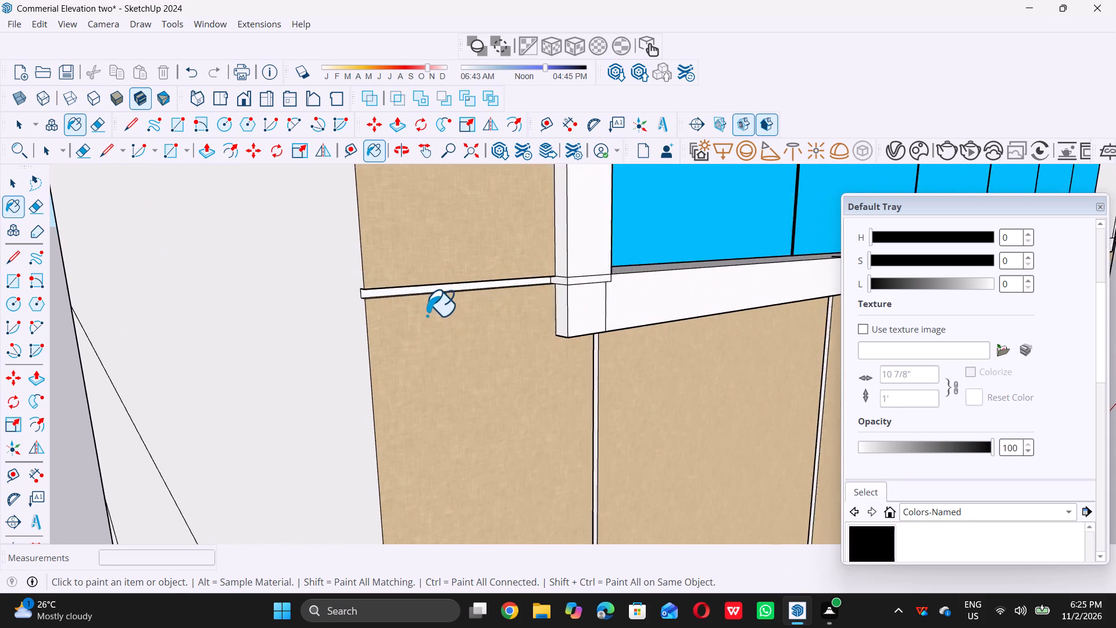
scroll(427, 315, "up", 11)
double_click(463, 246)
Paint the back face of the sign band's leftmost vertical groove, beneath the window frame's corner, black.
scroll(456, 249, "down", 16)
scroll(580, 341, "up", 4)
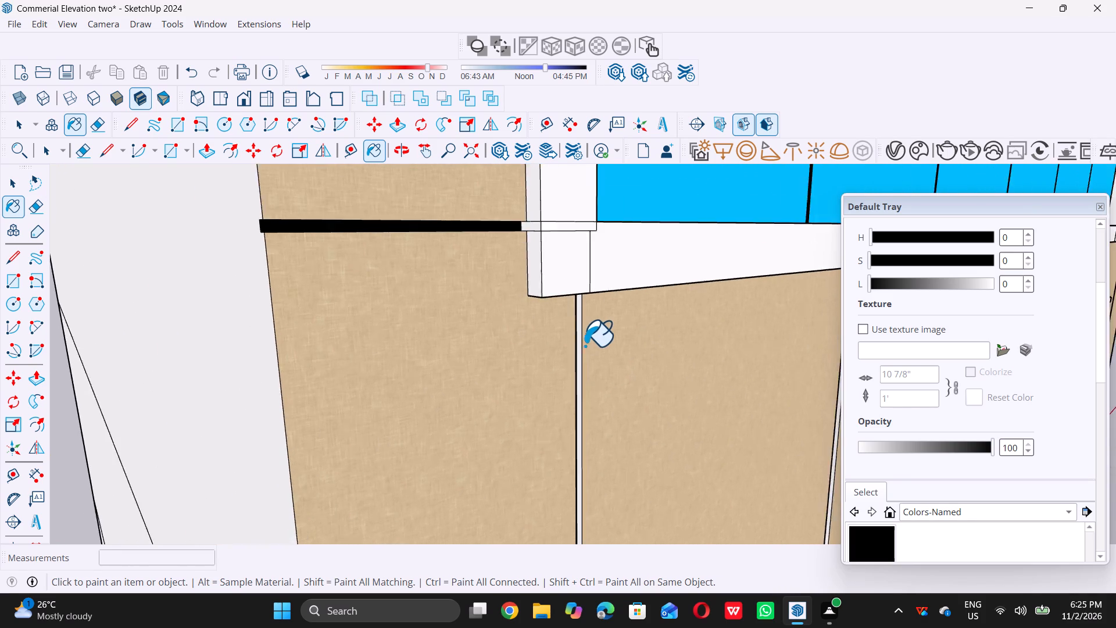
scroll(585, 345, "up", 9)
middle_click_drag(581, 348, 448, 349)
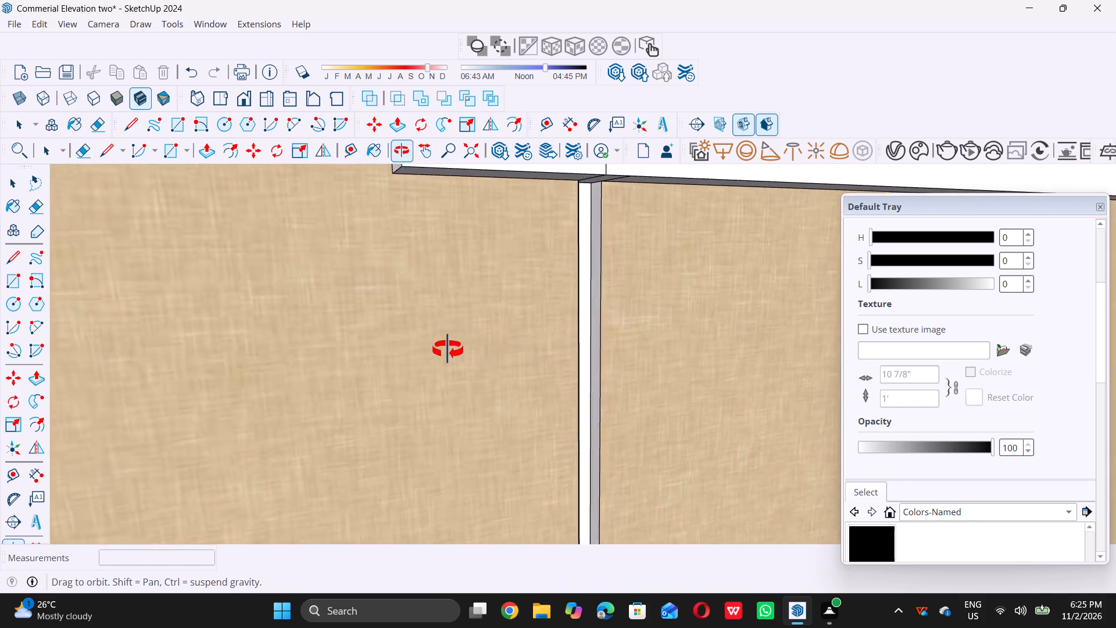
middle_click_drag(448, 349, 421, 353)
scroll(598, 334, "up", 3)
double_click(614, 326)
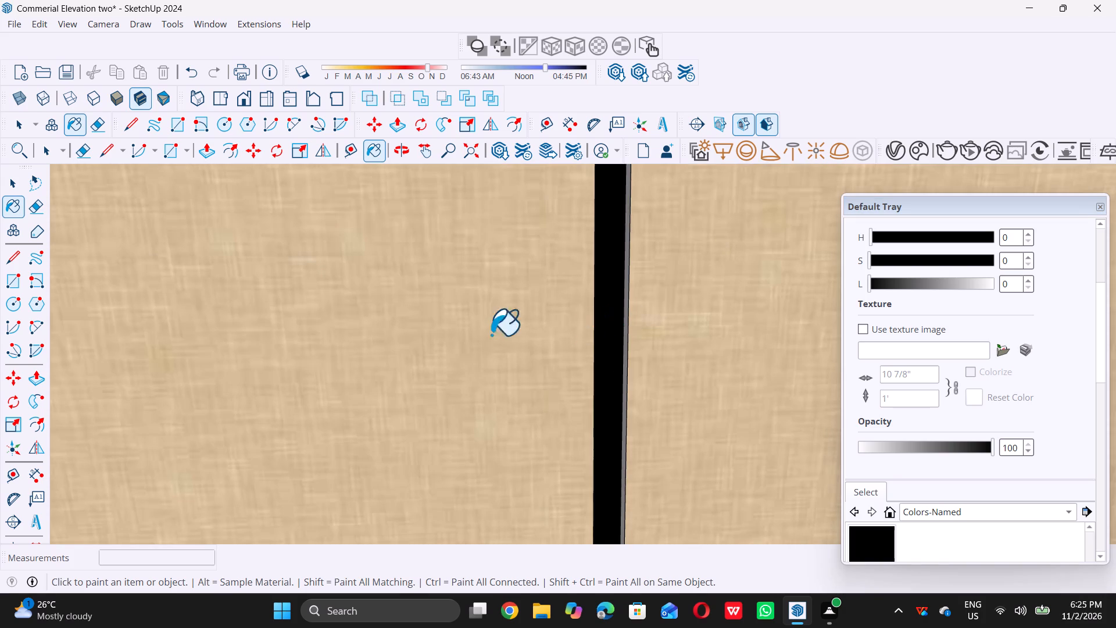
Paint the sign band's second vertical groove from the left, just before the SHOP NAME lettering, black.
scroll(482, 334, "down", 20)
scroll(482, 334, "down", 7)
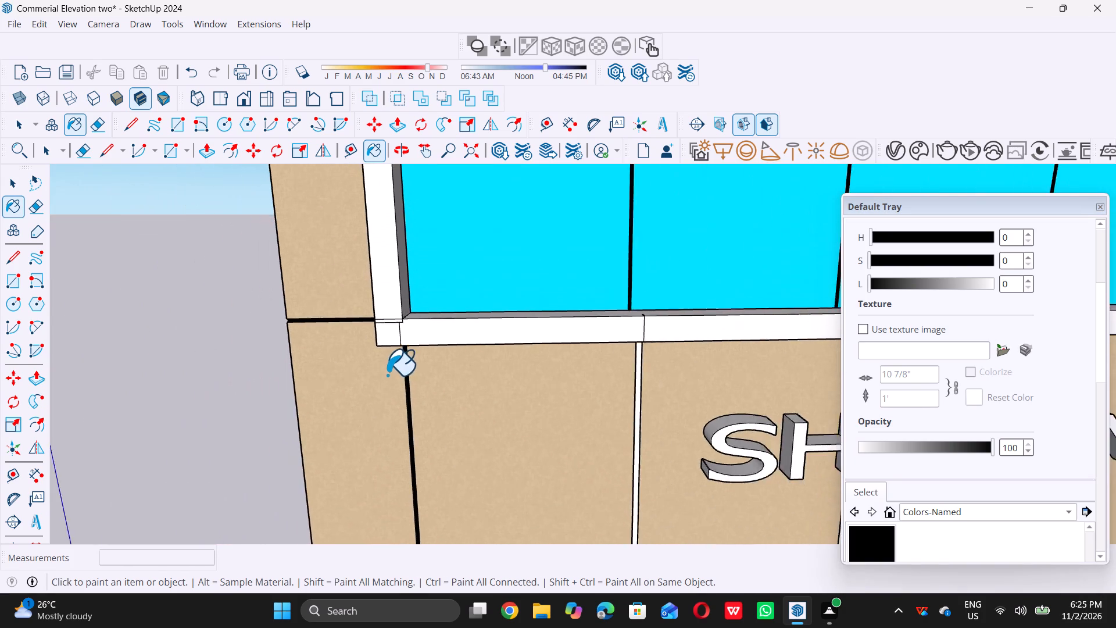
scroll(387, 374, "down", 3)
scroll(610, 394, "up", 10)
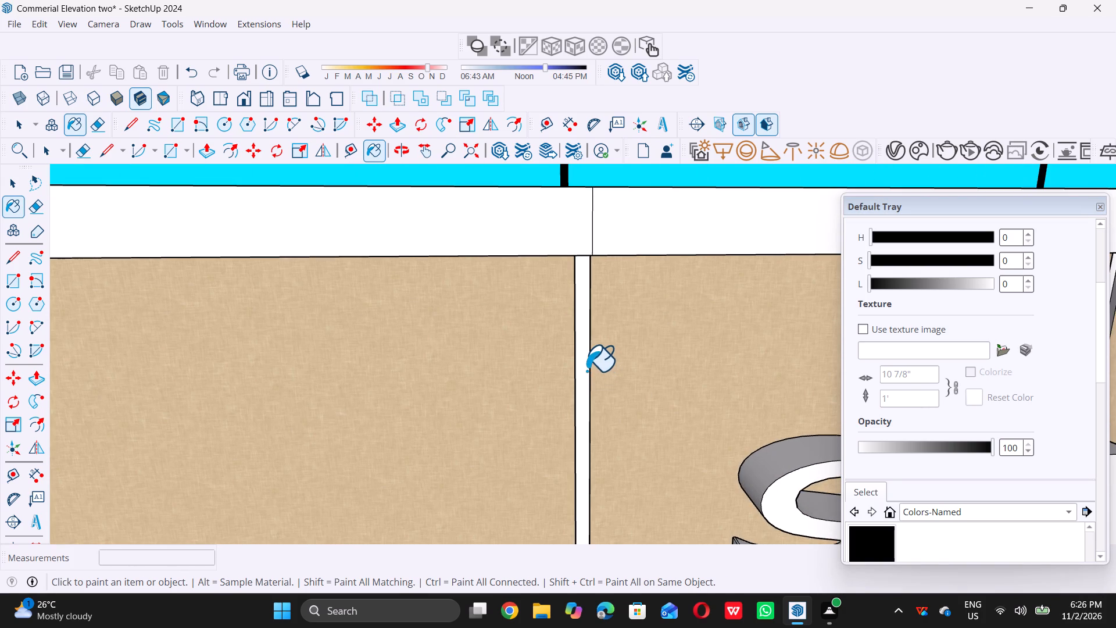
left_click(581, 370)
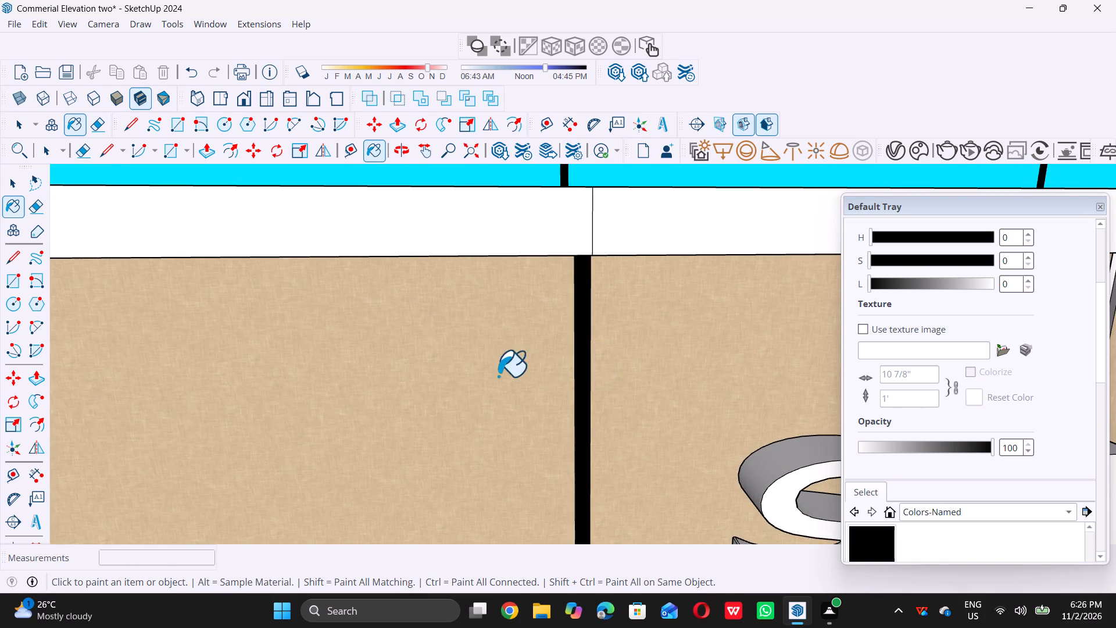
Paint the sign band's third vertical groove, between the H and O of SHOP, black.
scroll(475, 380, "down", 8)
scroll(746, 364, "up", 8)
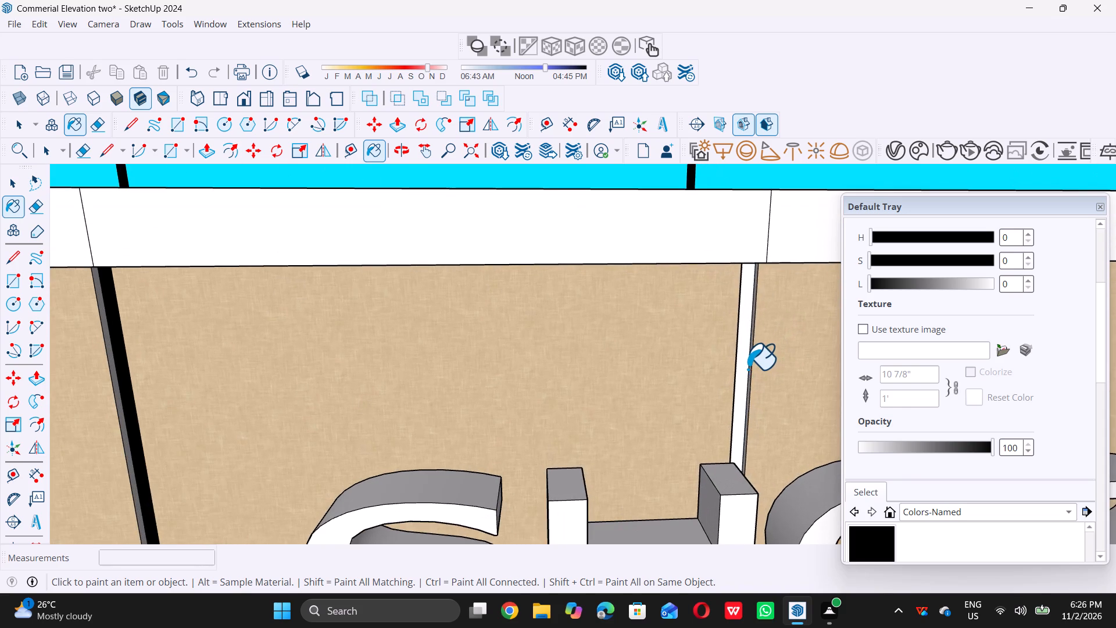
double_click(747, 369)
scroll(517, 372, "down", 17)
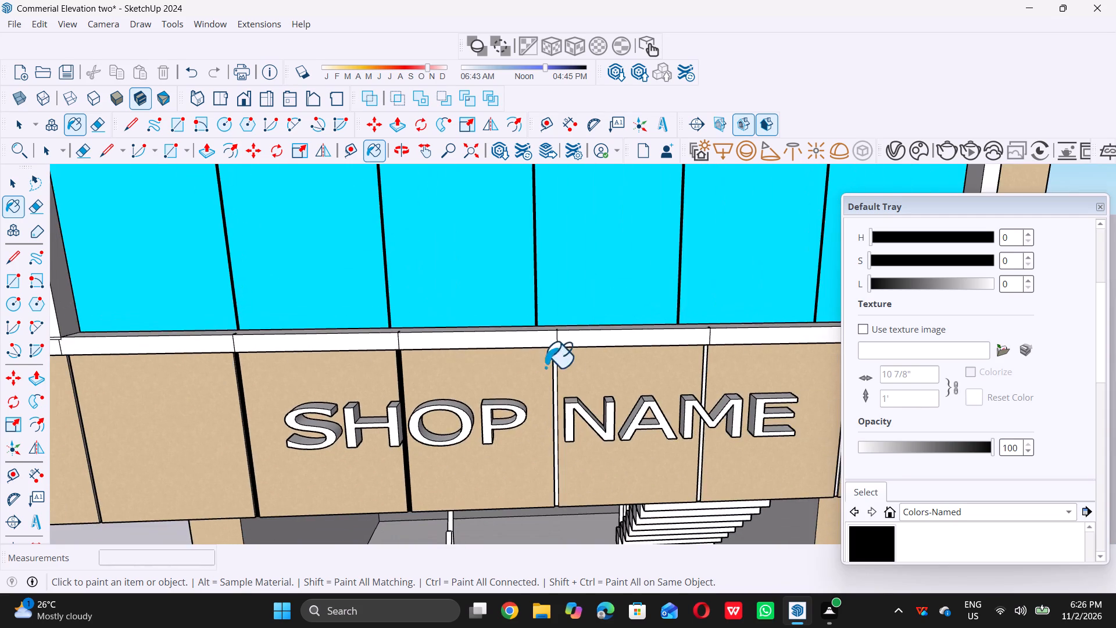
Paint the sign band's vertical grooves between SHOP and NAME and behind the M of NAME black.
scroll(577, 372, "up", 12)
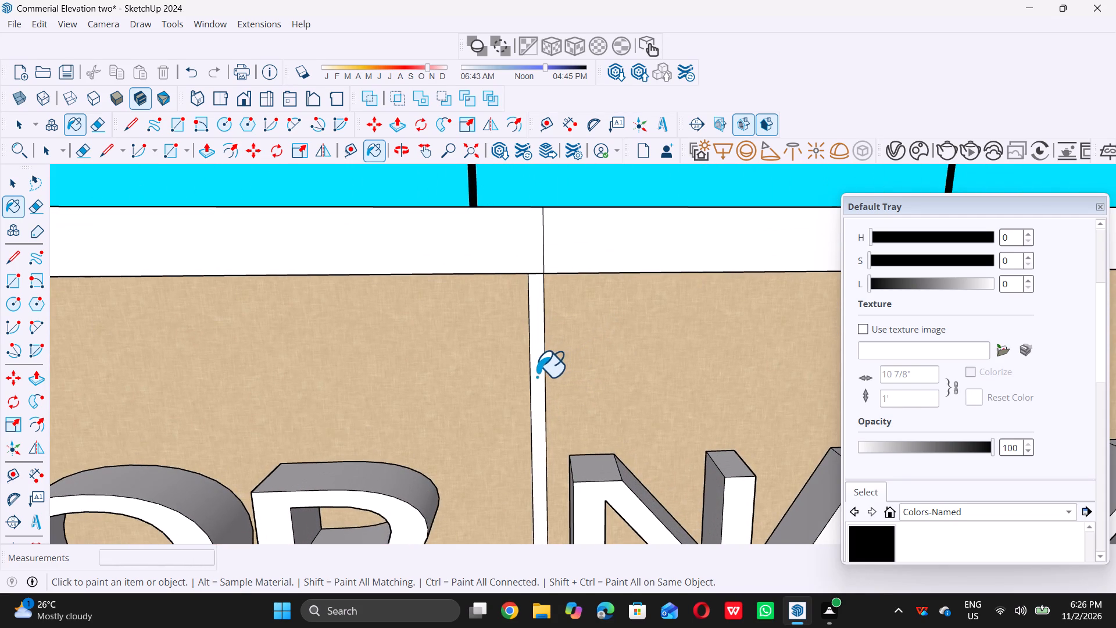
left_click(536, 376)
scroll(474, 387, "down", 13)
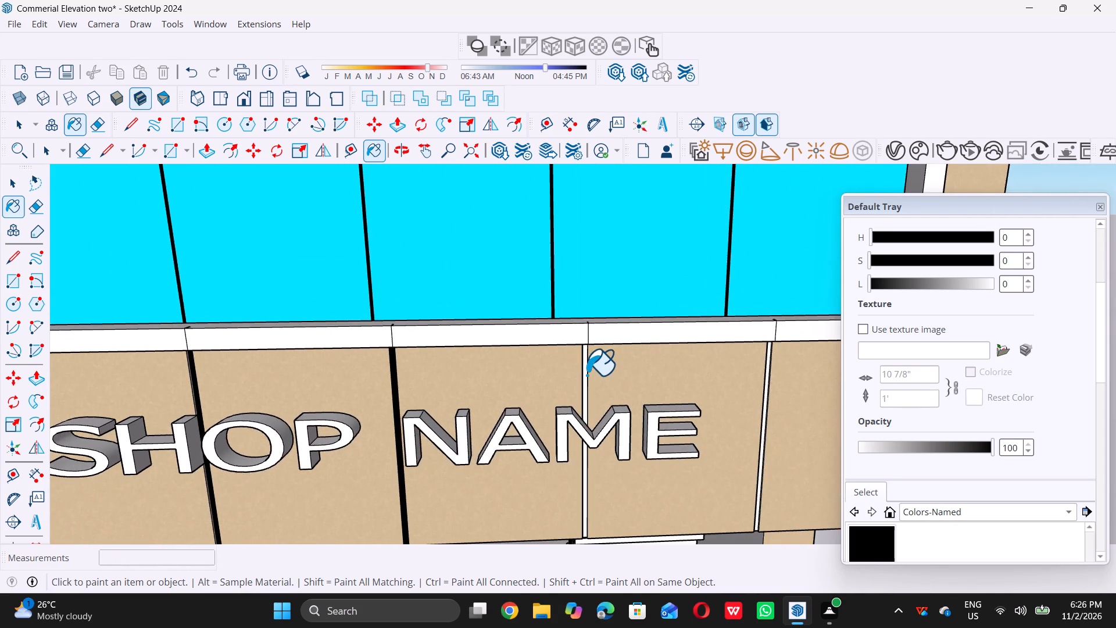
scroll(586, 374, "up", 7)
left_click(586, 370)
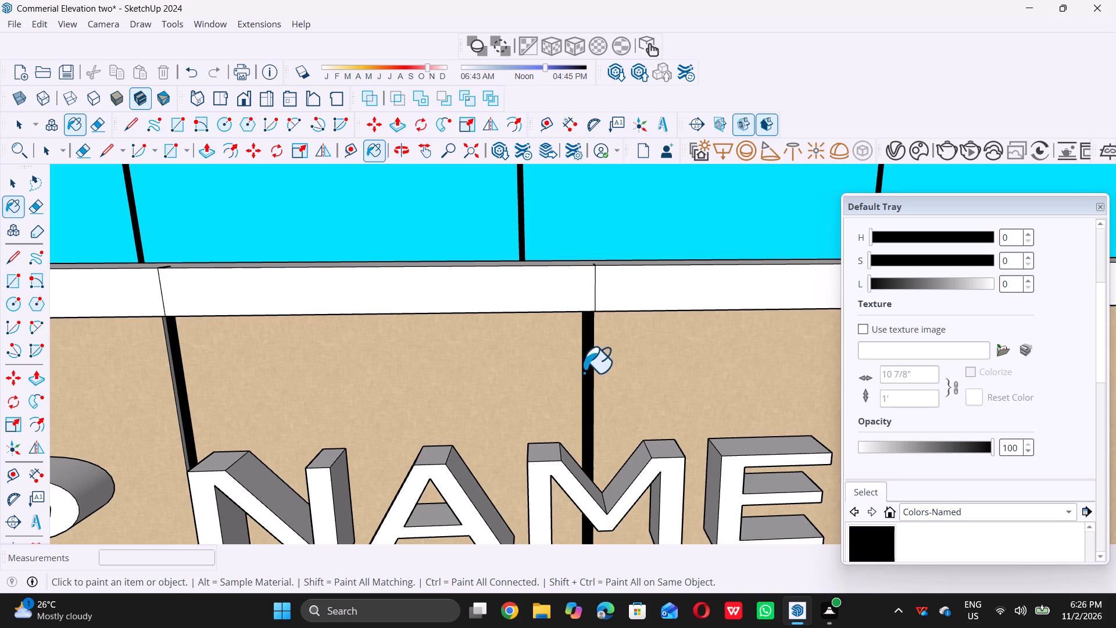
Paint the sign band's last two vertical grooves black, just after NAME and beneath the window frame's lower-right corner.
scroll(473, 394, "down", 13)
scroll(652, 378, "up", 5)
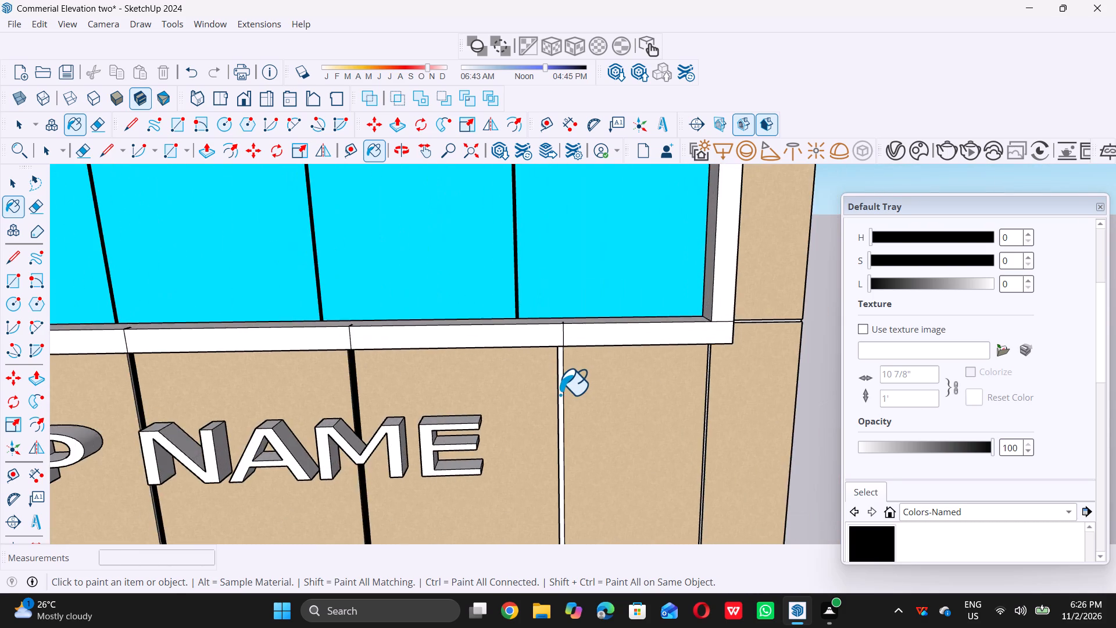
scroll(560, 394, "up", 9)
triple_click(561, 387)
scroll(481, 394, "down", 9)
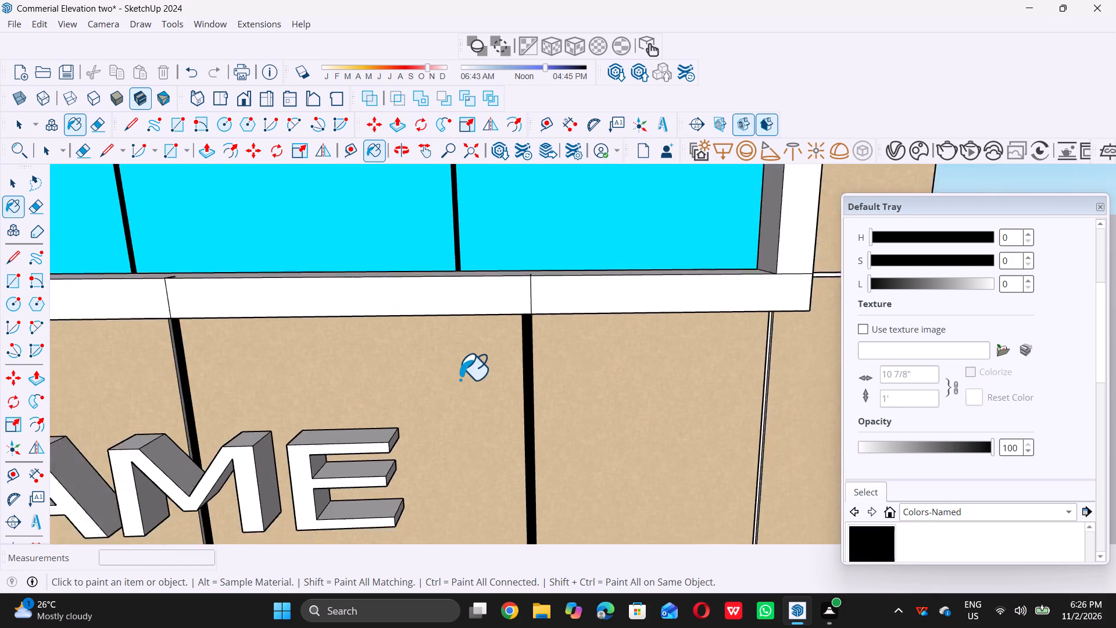
scroll(698, 374, "up", 12)
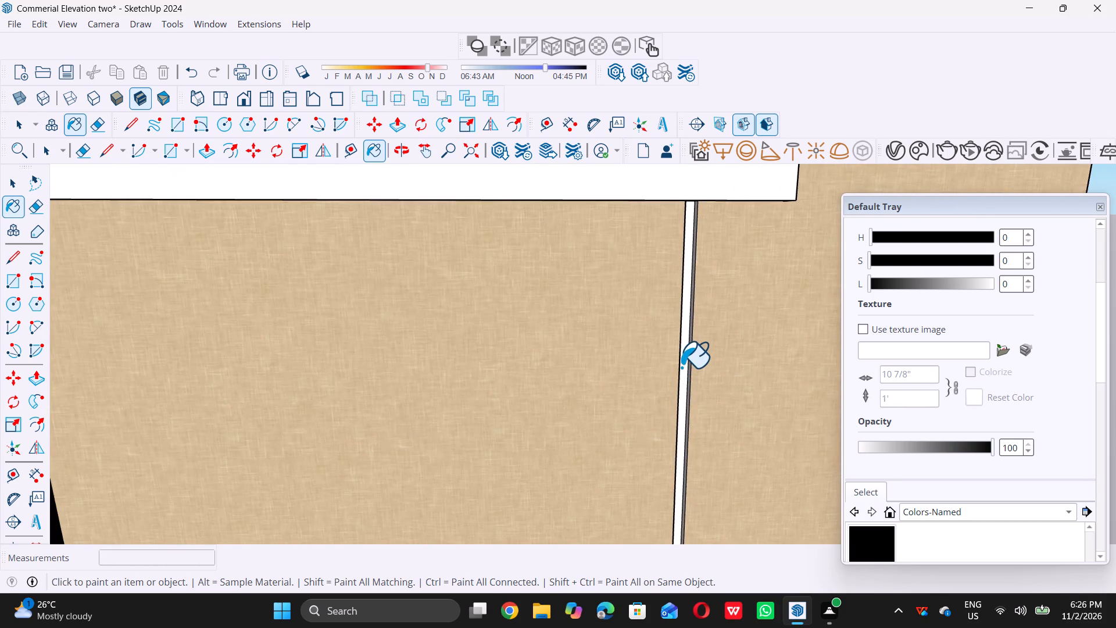
left_click(682, 366)
Paint the horizontal groove in the beige surround beside the window frame's lower-right corner black.
scroll(641, 397, "down", 12)
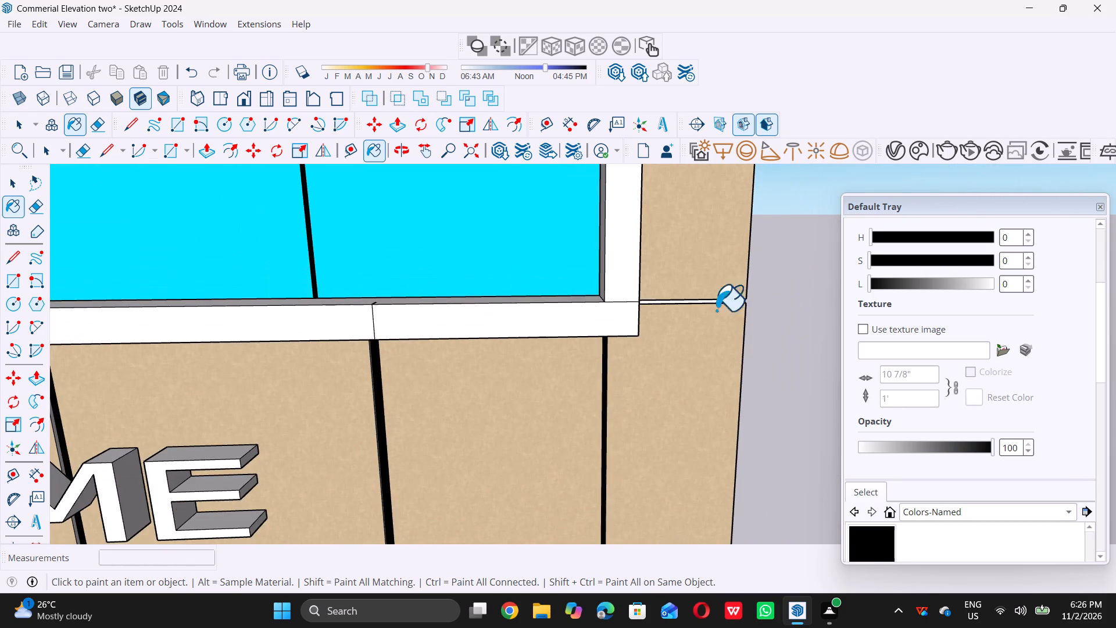
scroll(702, 304, "up", 14)
left_click(710, 299)
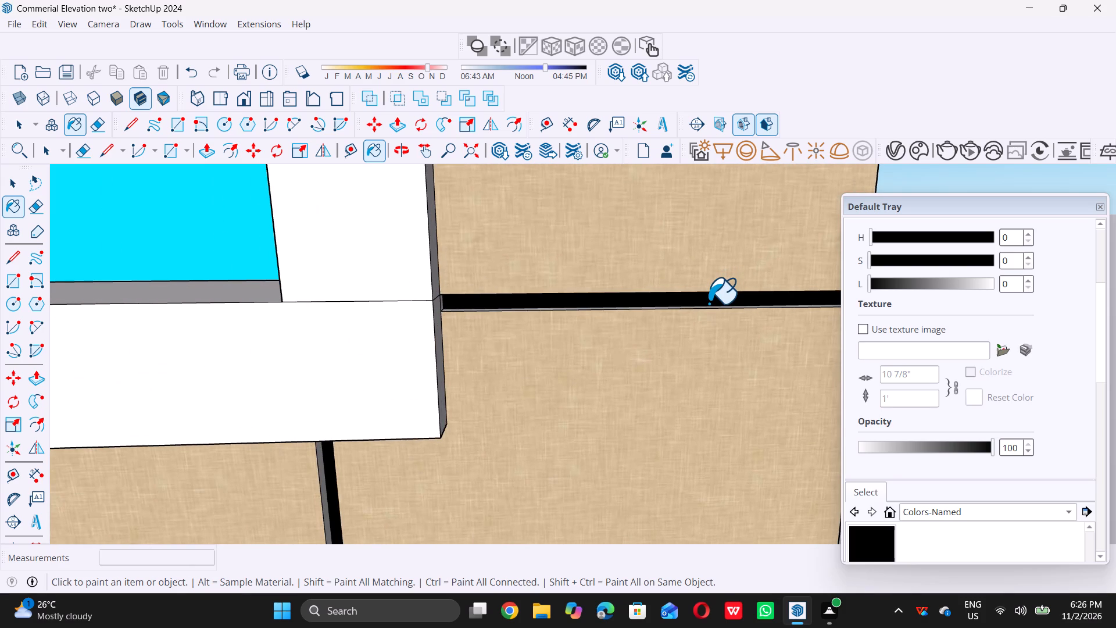
Paint the next horizontal groove up the surround's right side, level with the window's horizontal glazing bar, black.
scroll(663, 338, "down", 10)
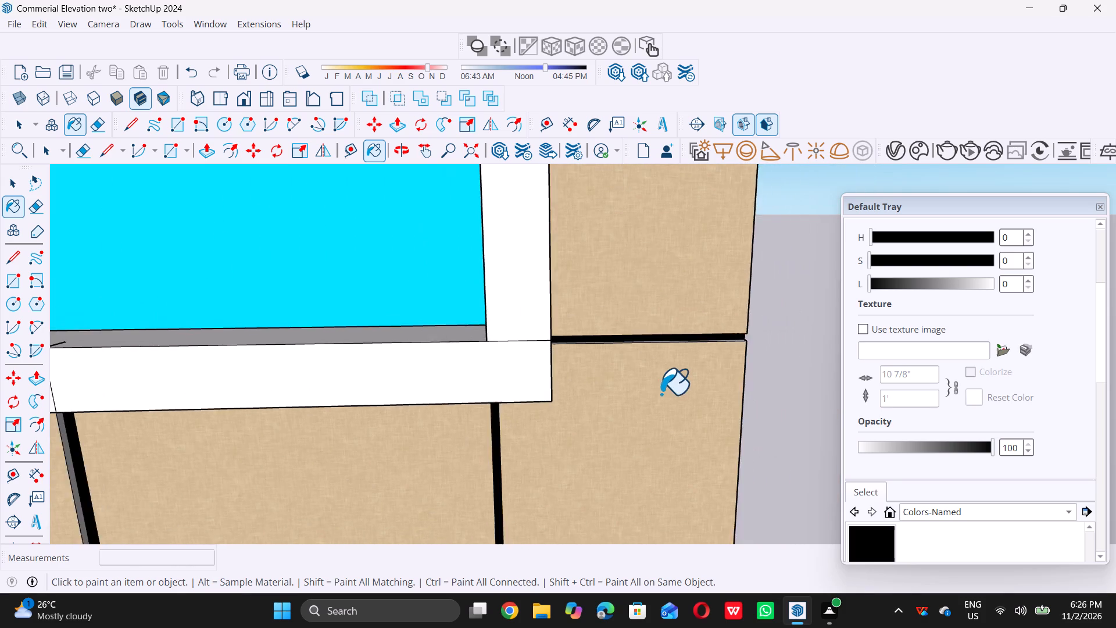
scroll(661, 394, "down", 8)
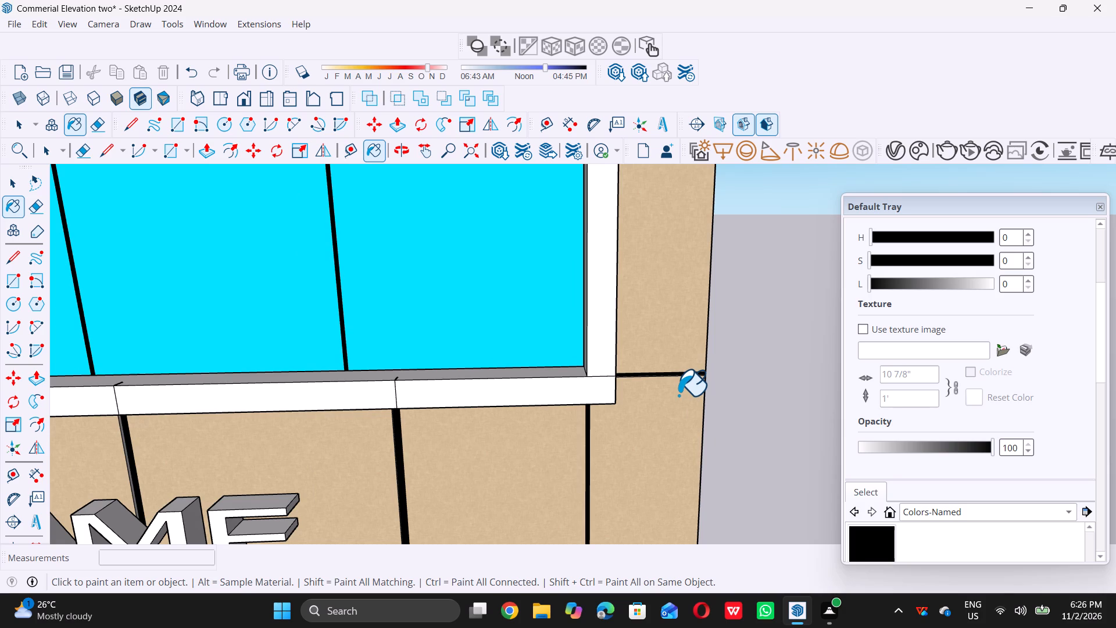
scroll(678, 394, "down", 14)
scroll(653, 308, "up", 6)
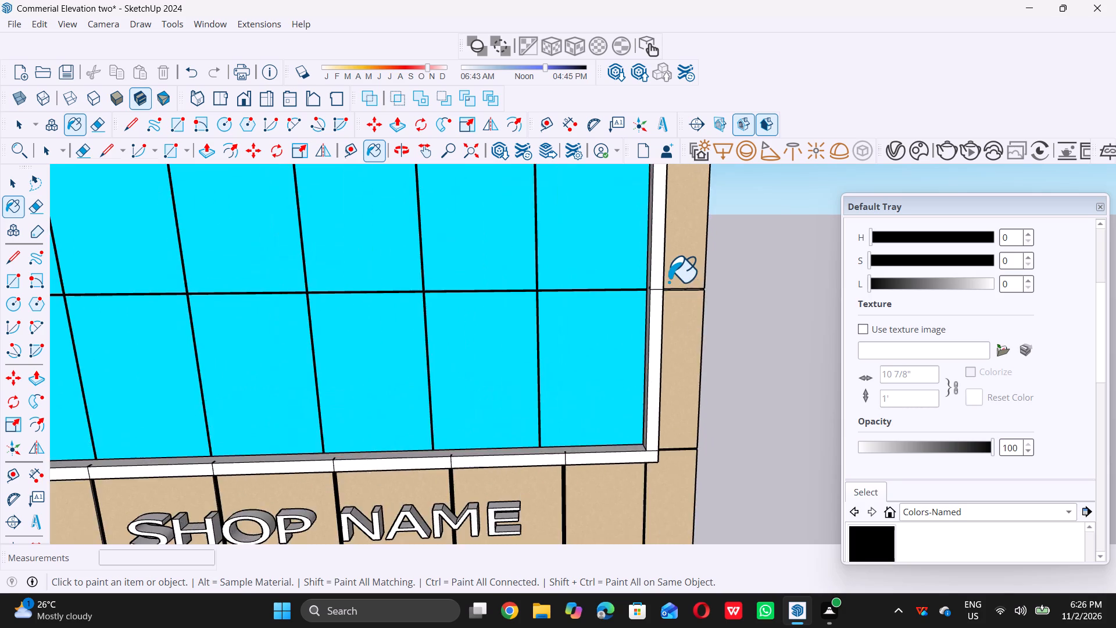
scroll(668, 281, "up", 10)
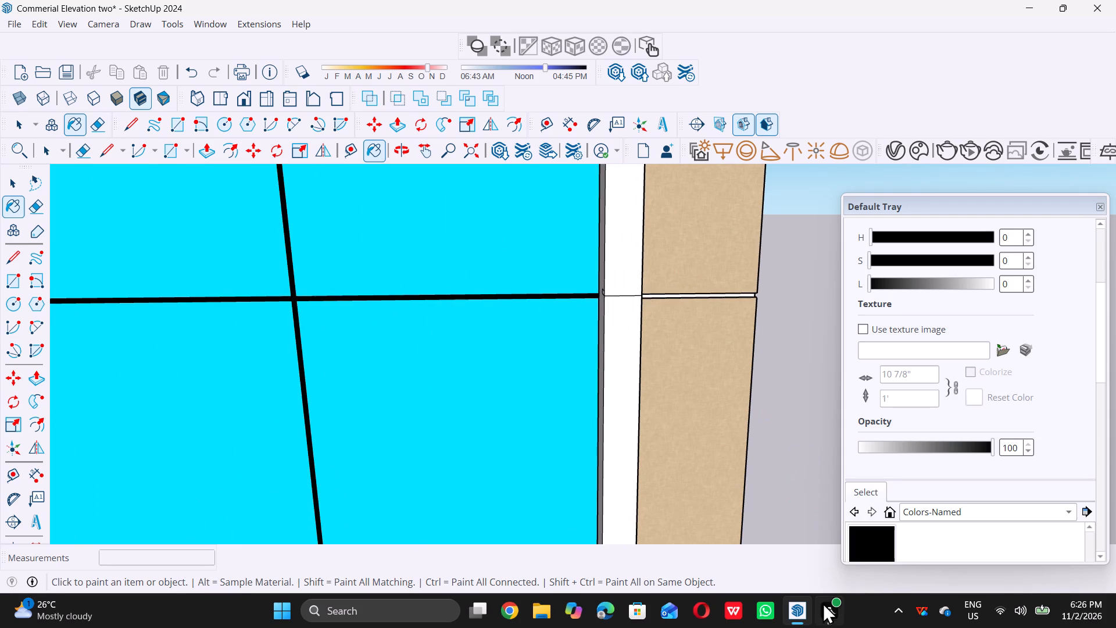
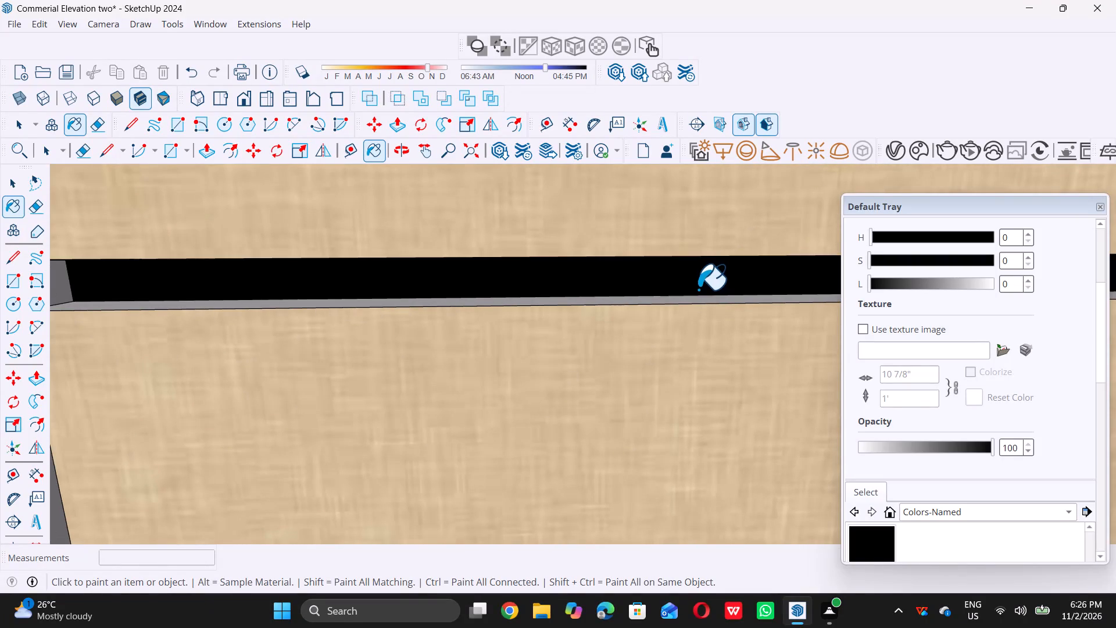
Paint the horizontal groove in the beige surround beside the lower window frame's upper-right corner black.
scroll(688, 304, "down", 2)
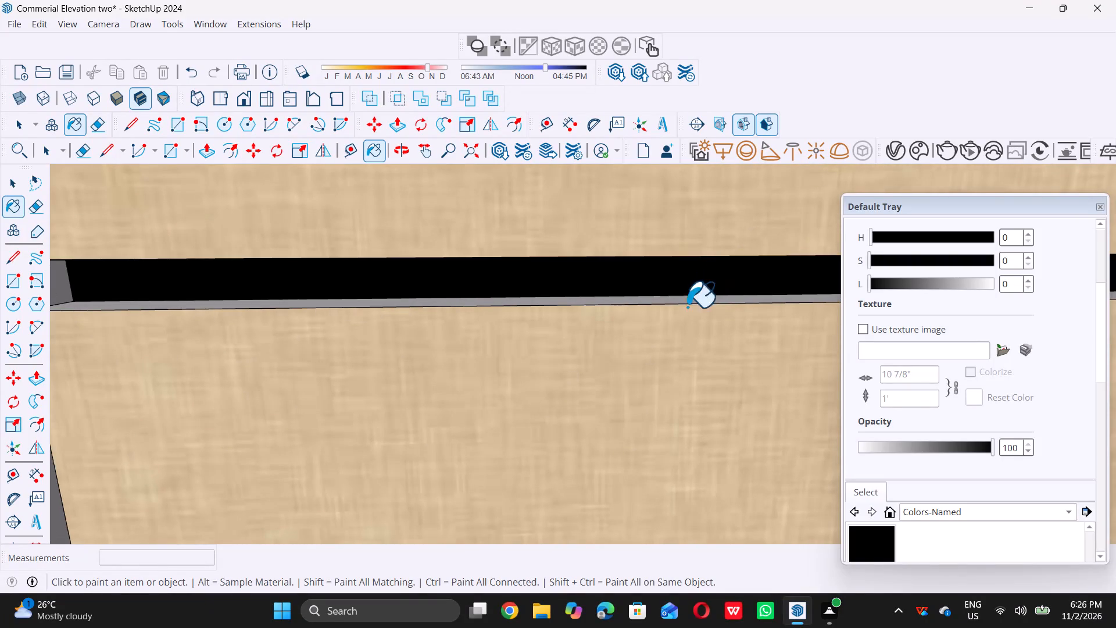
scroll(687, 306, "down", 20)
scroll(687, 306, "down", 11)
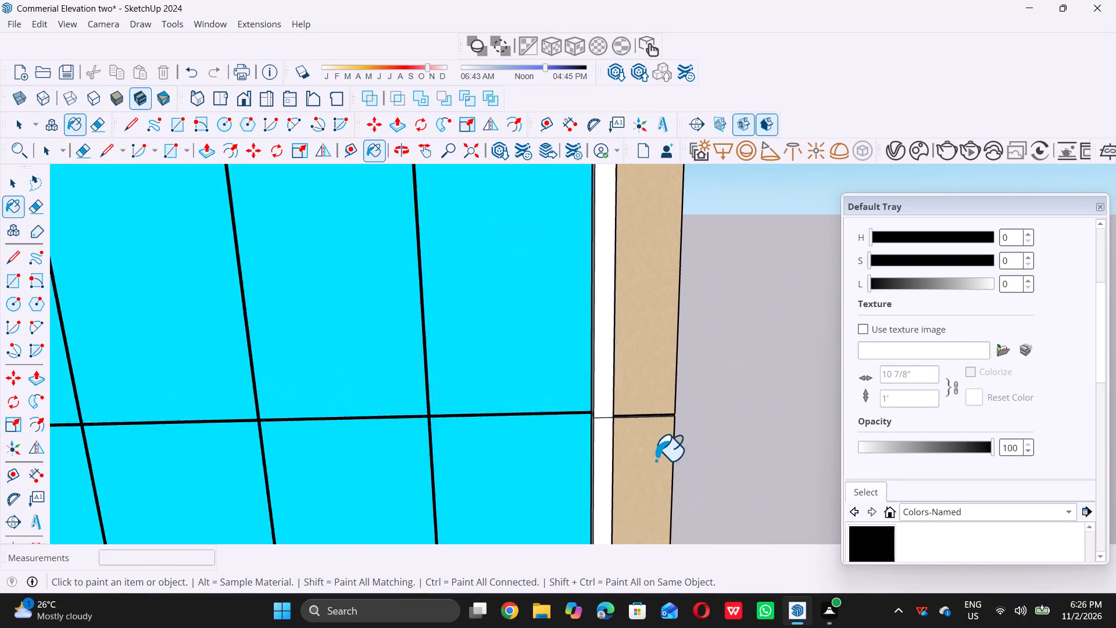
scroll(656, 460, "down", 5)
scroll(664, 304, "up", 20)
scroll(664, 304, "up", 1)
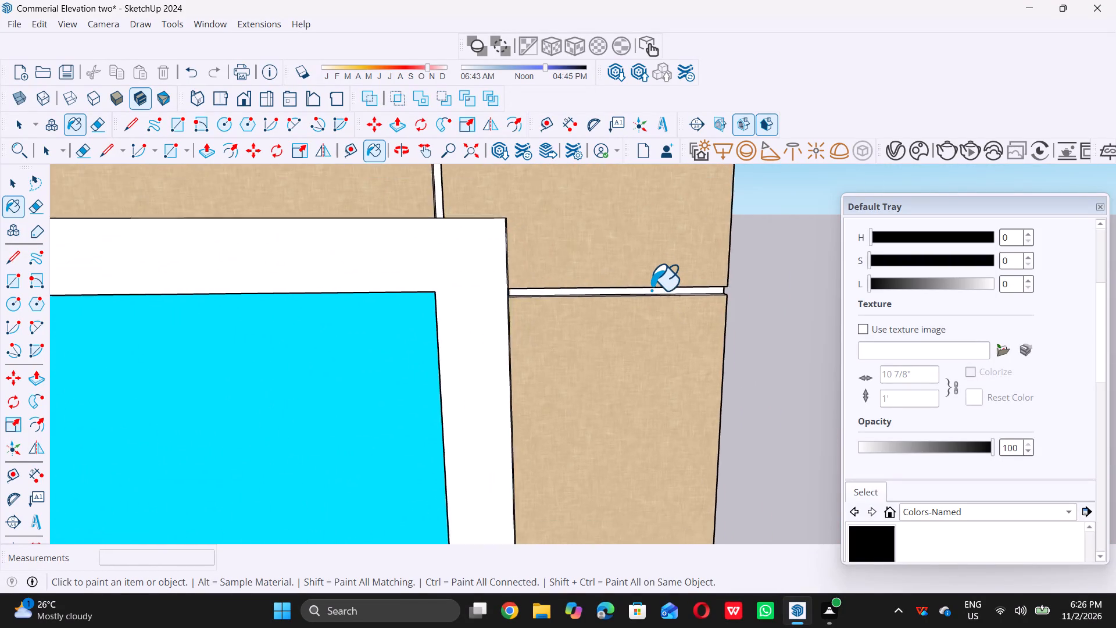
scroll(651, 290, "up", 2)
left_click(657, 292)
Paint the two rightmost vertical grooves in the beige band between the lower and upper windows black.
scroll(669, 305, "down", 14)
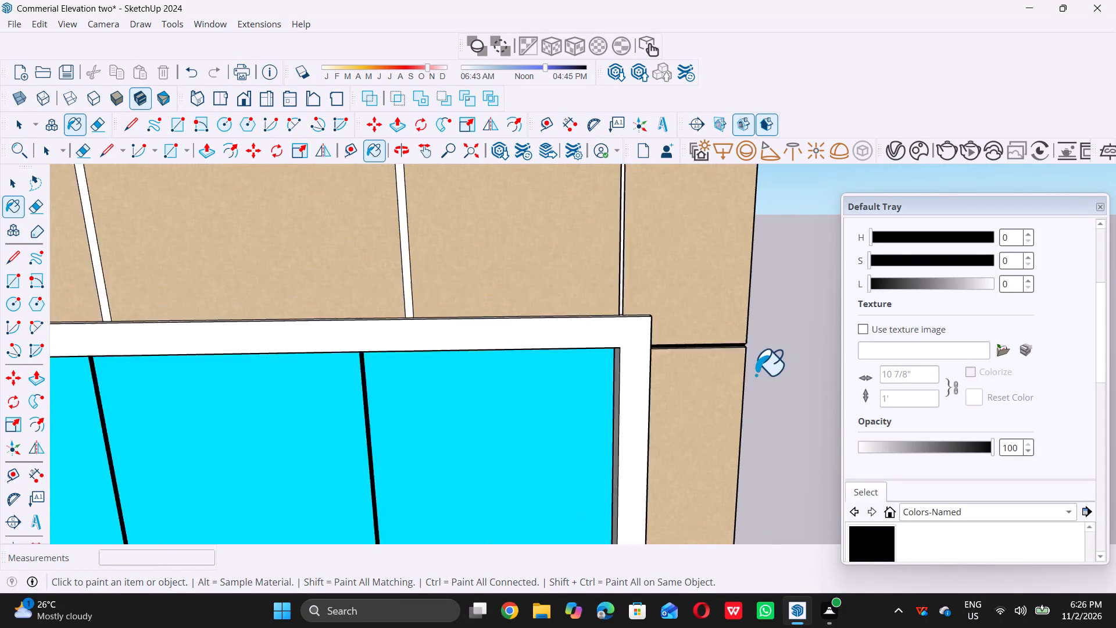
scroll(697, 304, "up", 14)
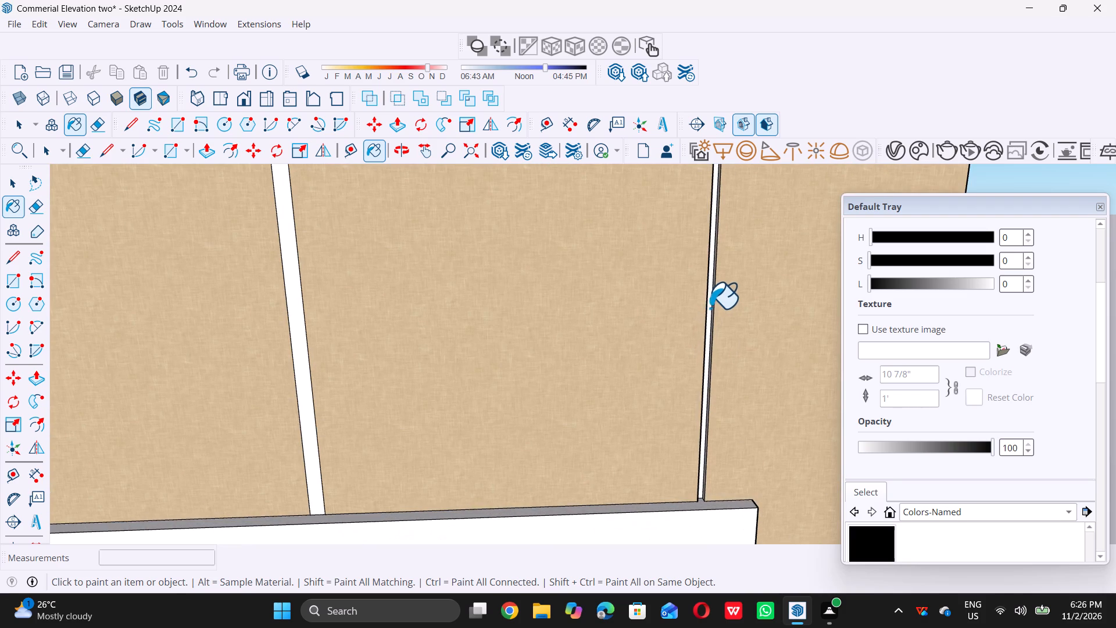
left_click(712, 306)
scroll(711, 306, "up", 7)
left_click(708, 308)
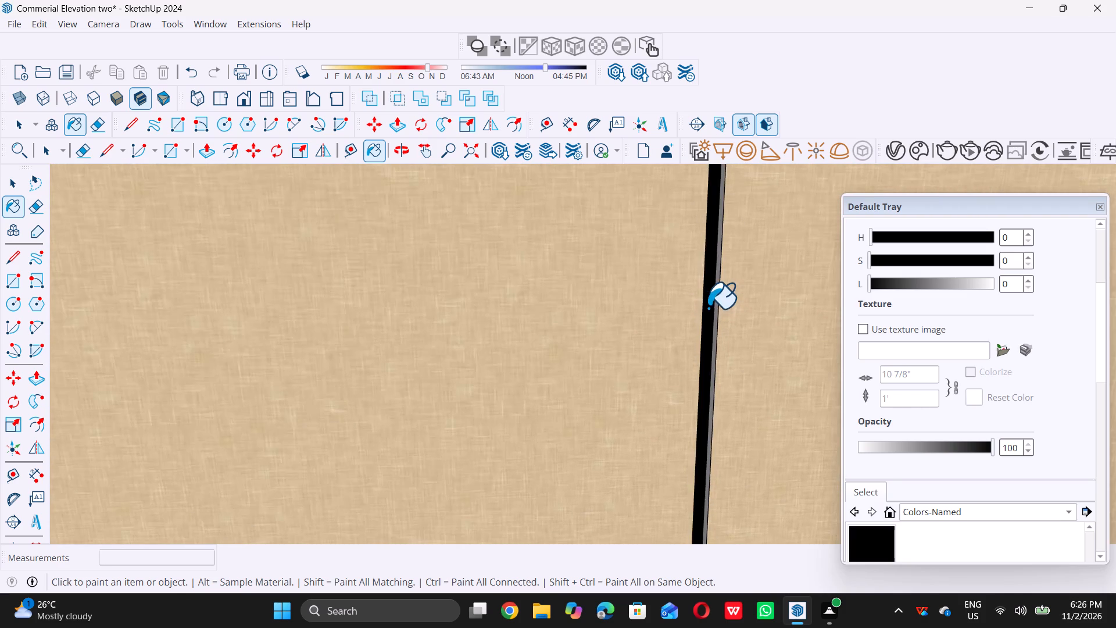
scroll(708, 307, "down", 6)
scroll(267, 357, "up", 4)
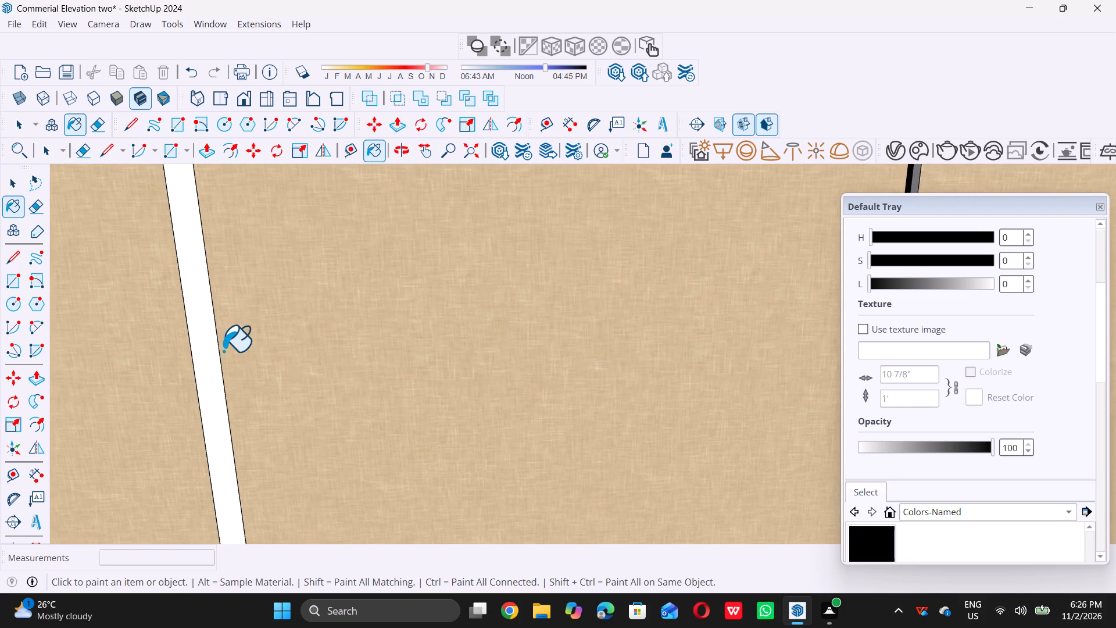
left_click(212, 351)
Paint the third and fourth vertical grooves from the right in the beige band between the windows black.
scroll(385, 352, "down", 14)
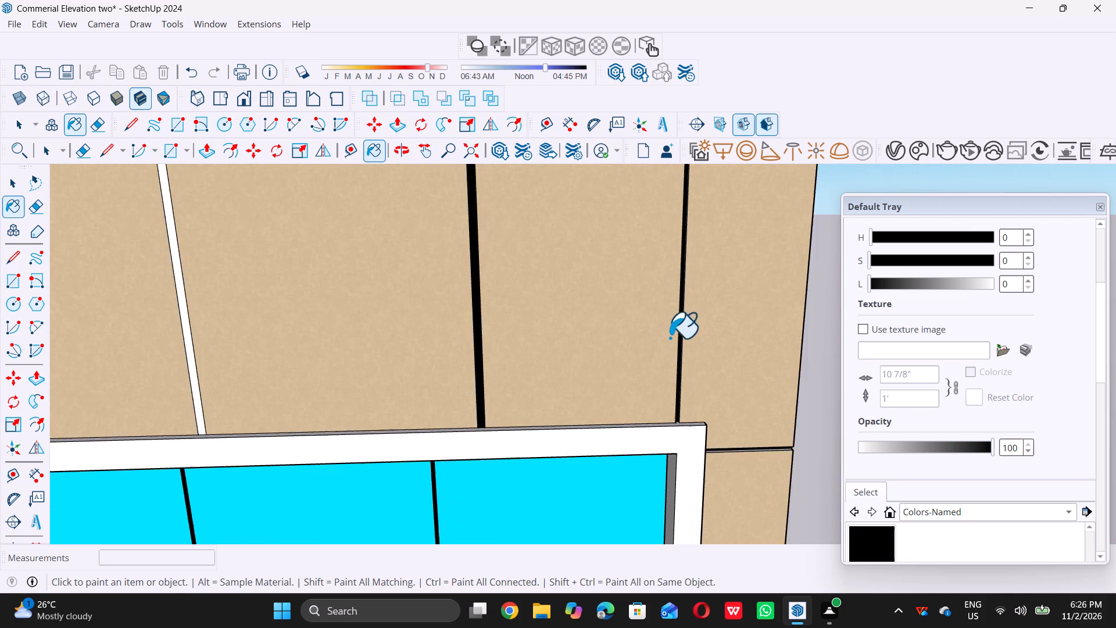
scroll(670, 337, "down", 5)
scroll(378, 349, "up", 11)
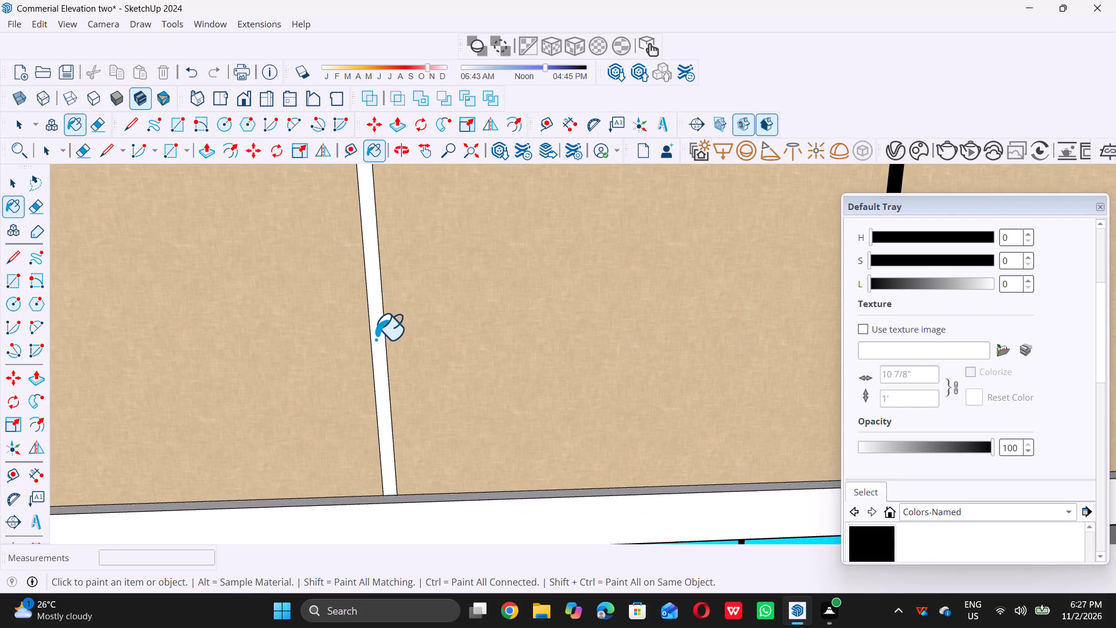
left_click(380, 338)
scroll(394, 334, "down", 11)
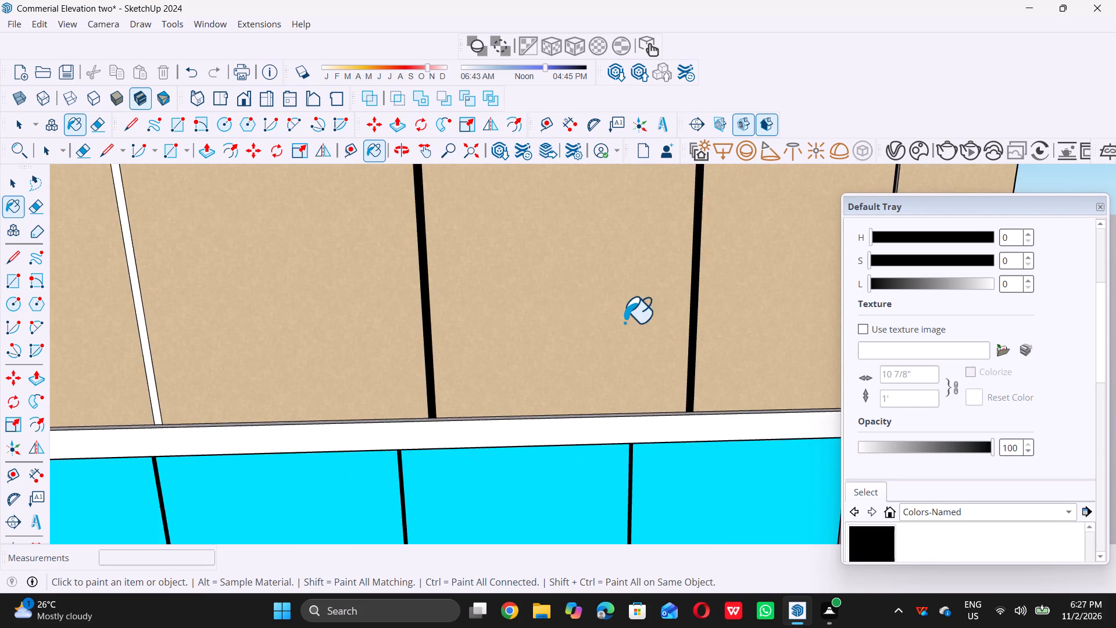
scroll(624, 322, "down", 4)
scroll(357, 359, "up", 9)
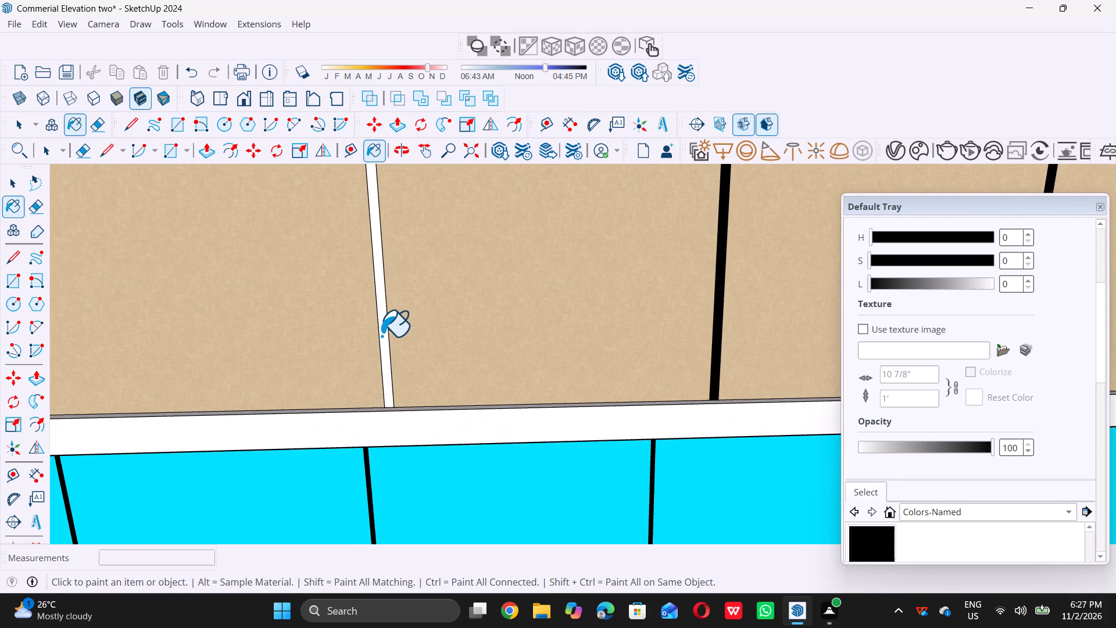
left_click(381, 336)
Paint the three remaining vertical grooves at the left end of the beige band between the windows black.
scroll(427, 329, "down", 12)
scroll(271, 339, "up", 5)
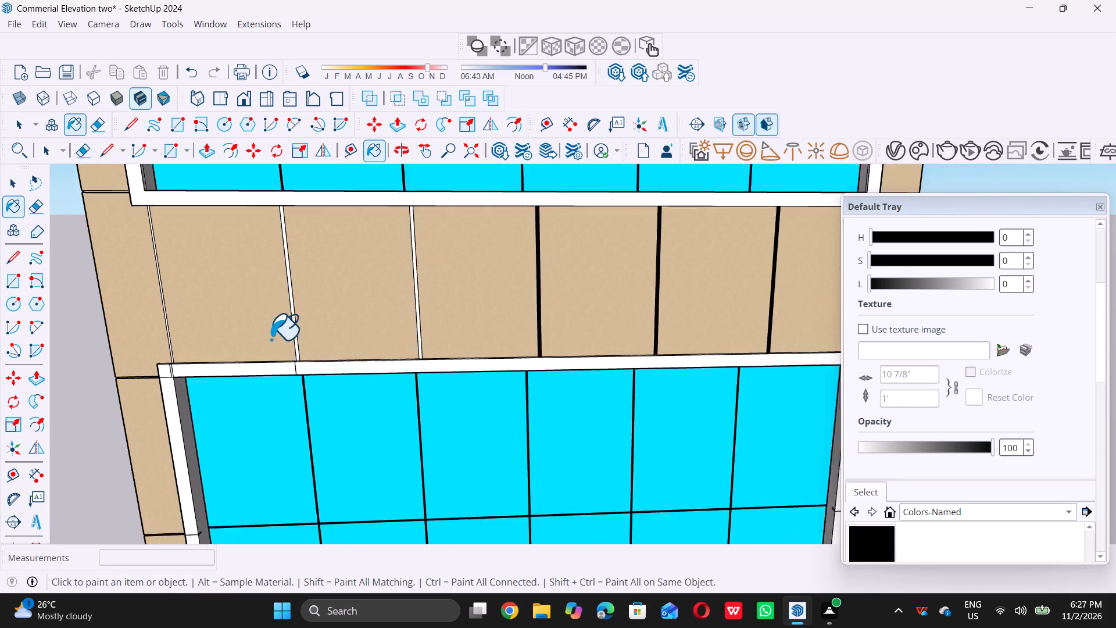
scroll(317, 321, "up", 10)
left_click(301, 329)
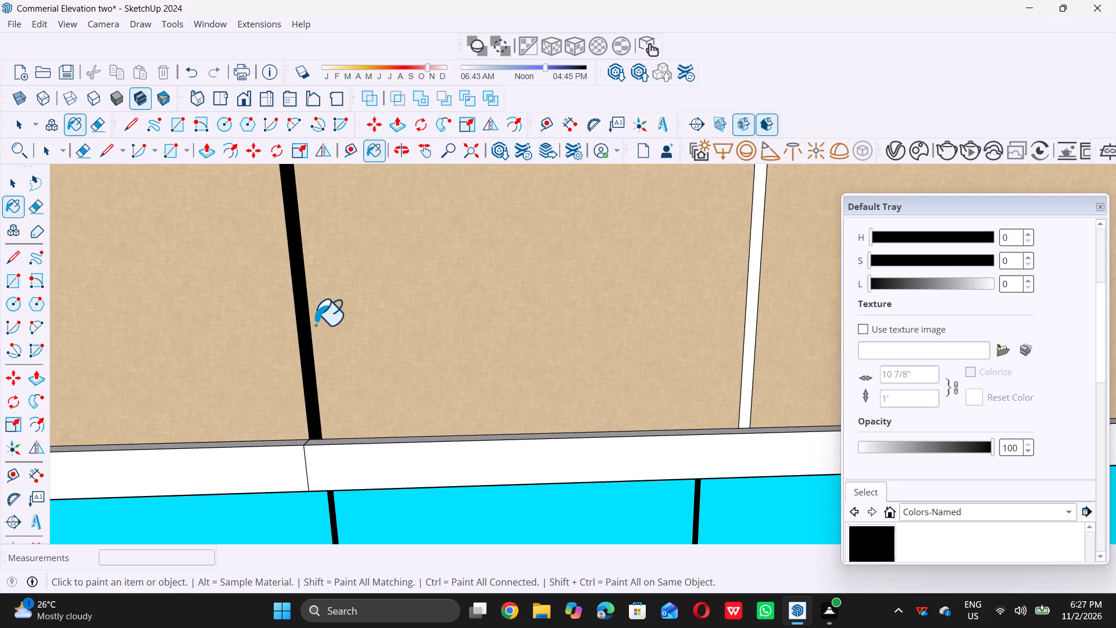
left_click(754, 326)
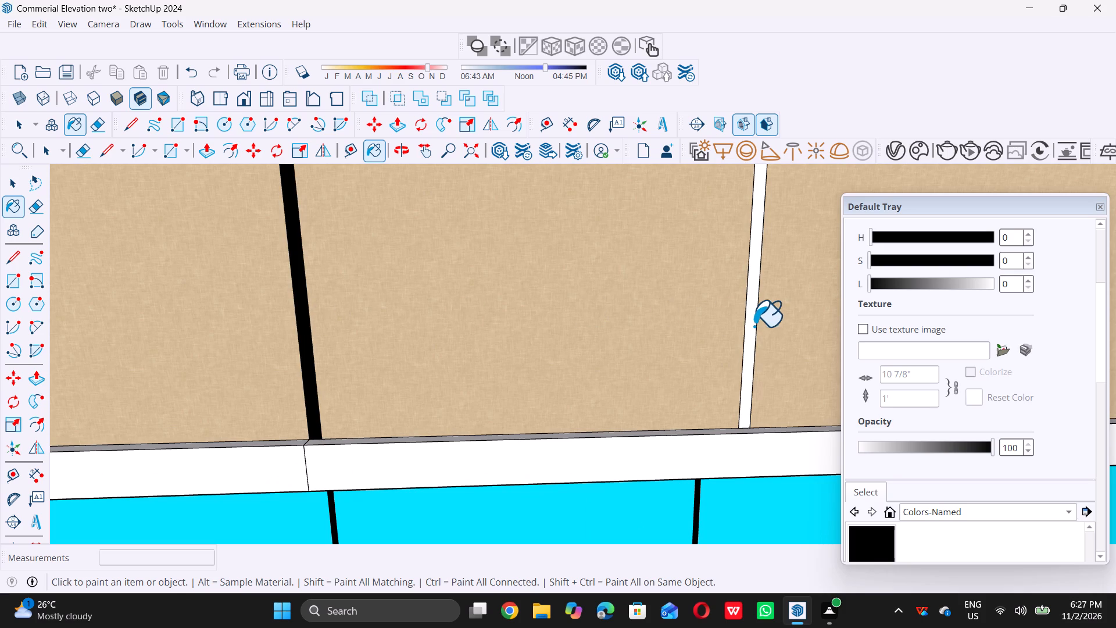
scroll(749, 329, "down", 12)
scroll(472, 351, "up", 9)
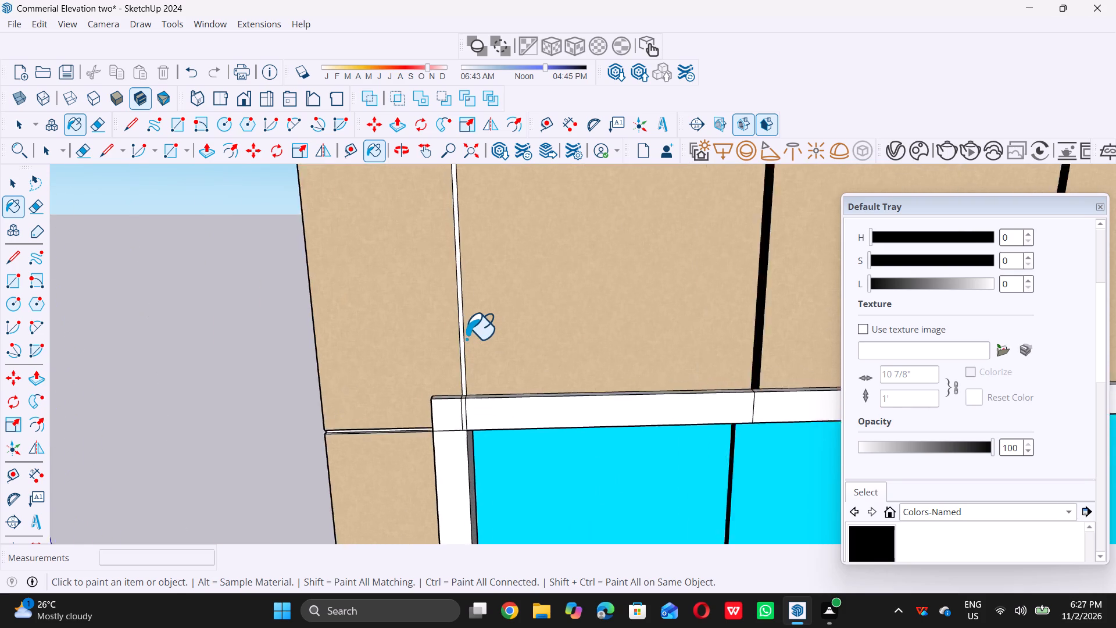
scroll(466, 338, "up", 6)
left_click(466, 339)
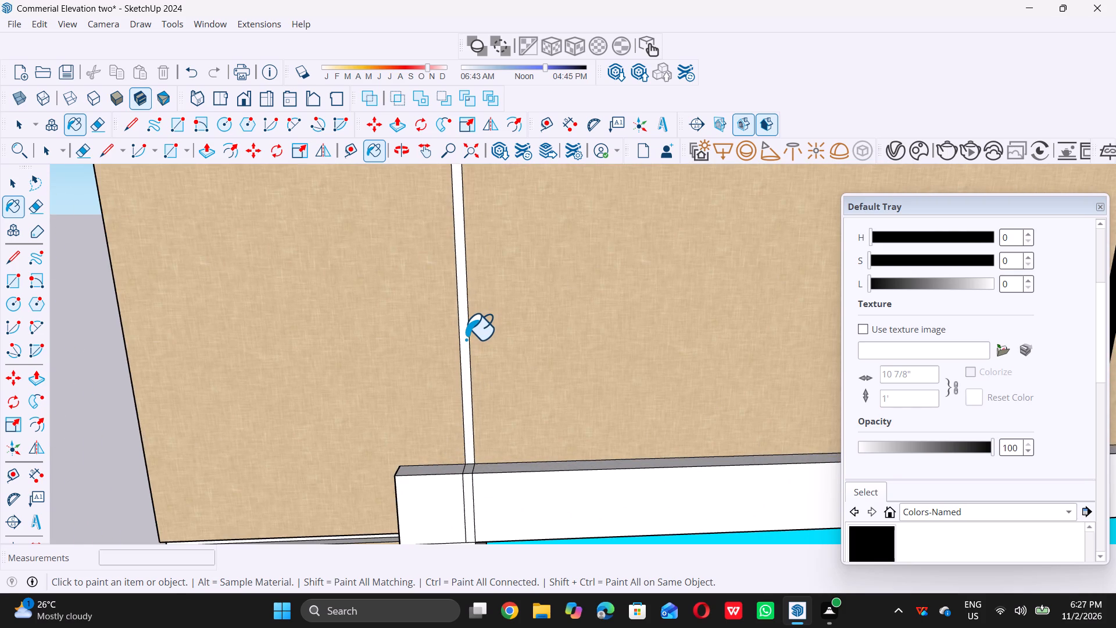
Paint the horizontal groove in the surround beside the lower window frame's upper-left corner black.
scroll(465, 344, "down", 12)
scroll(426, 451, "up", 8)
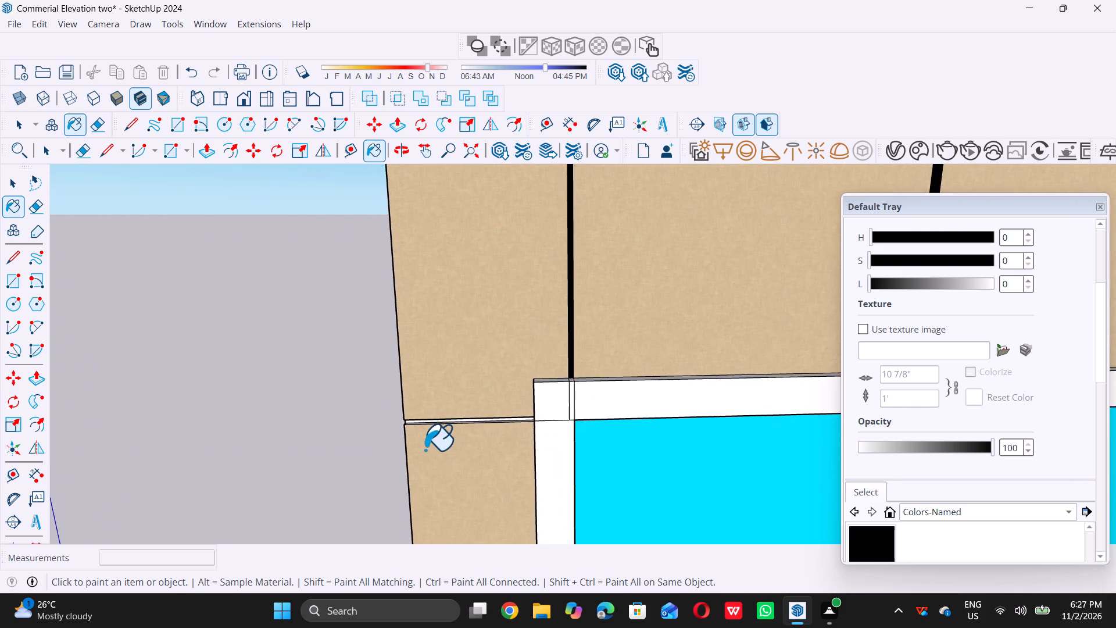
scroll(425, 449, "up", 18)
left_click(527, 366)
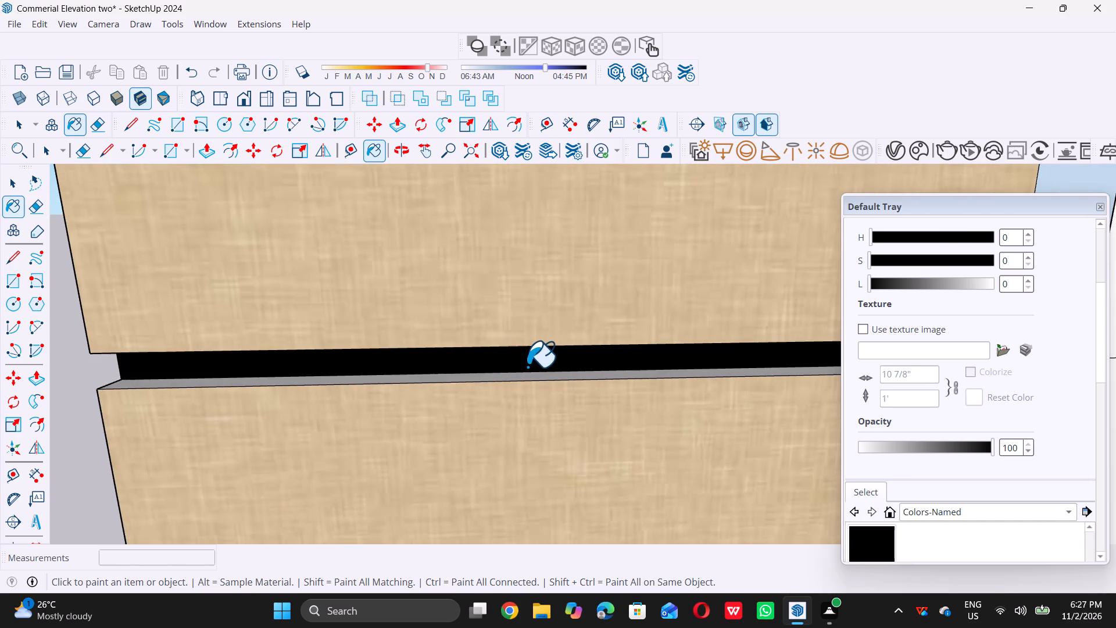
Paint the horizontal groove in the surround beside the upper window frame's lower-left corner black.
scroll(528, 363, "down", 20)
scroll(528, 363, "down", 14)
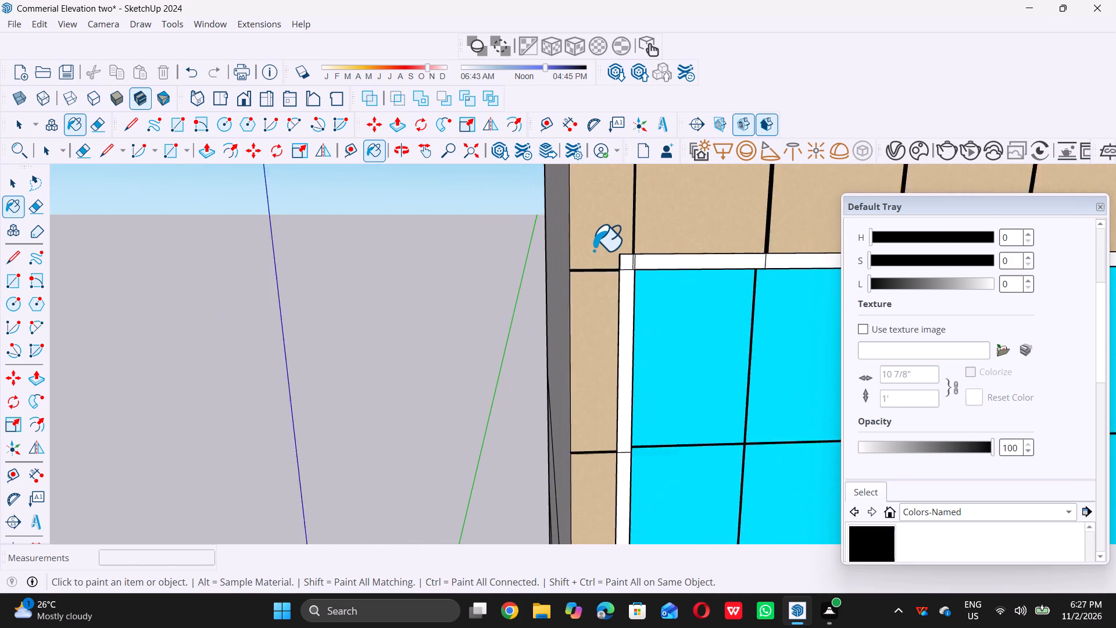
scroll(592, 249, "up", 3)
scroll(590, 252, "down", 15)
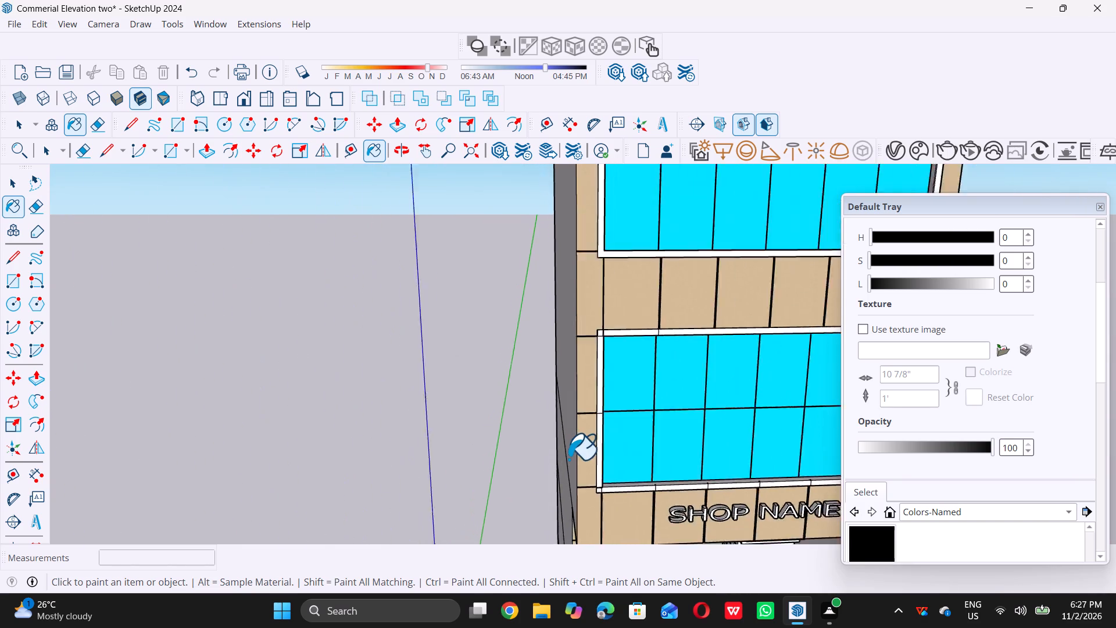
scroll(565, 472, "down", 4)
scroll(581, 417, "up", 7)
scroll(584, 341, "up", 7)
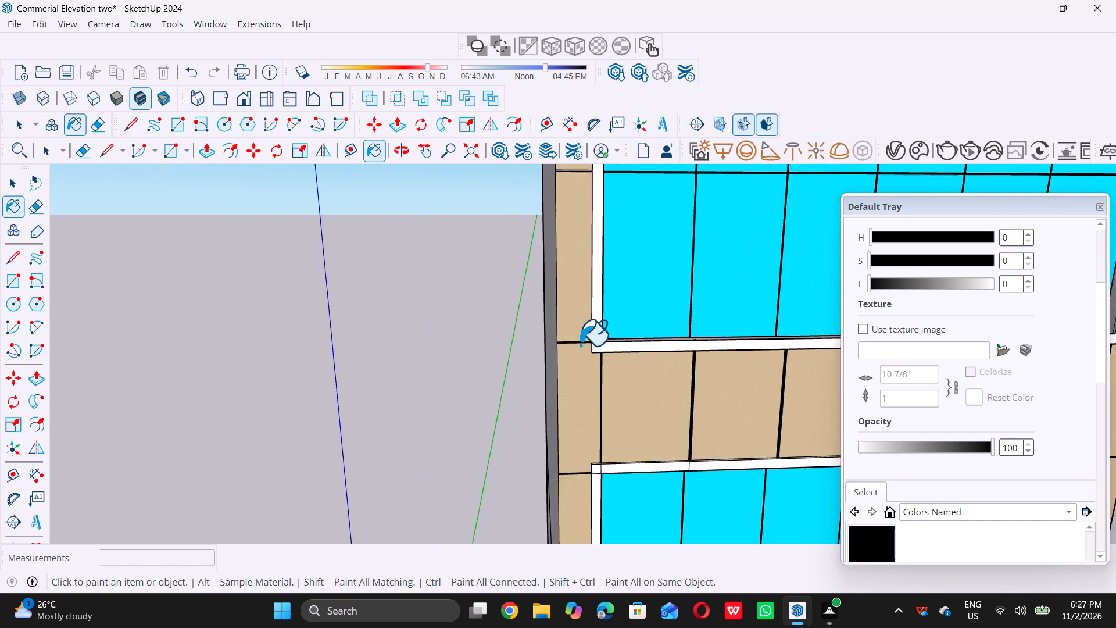
scroll(580, 345, "up", 11)
scroll(580, 342, "up", 17)
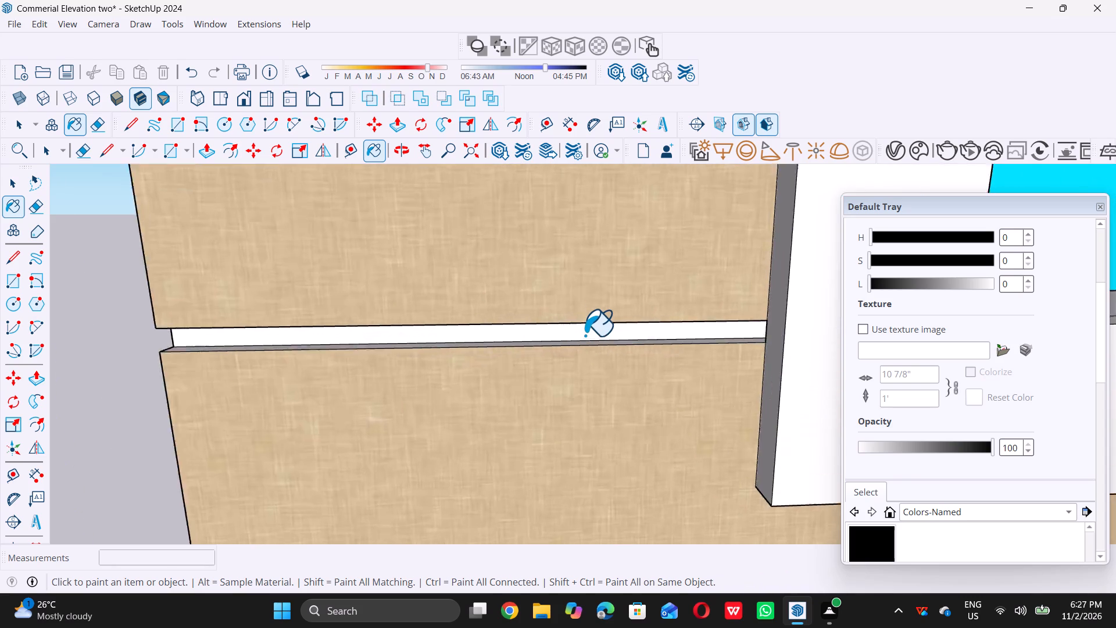
scroll(585, 335, "up", 2)
left_click(589, 332)
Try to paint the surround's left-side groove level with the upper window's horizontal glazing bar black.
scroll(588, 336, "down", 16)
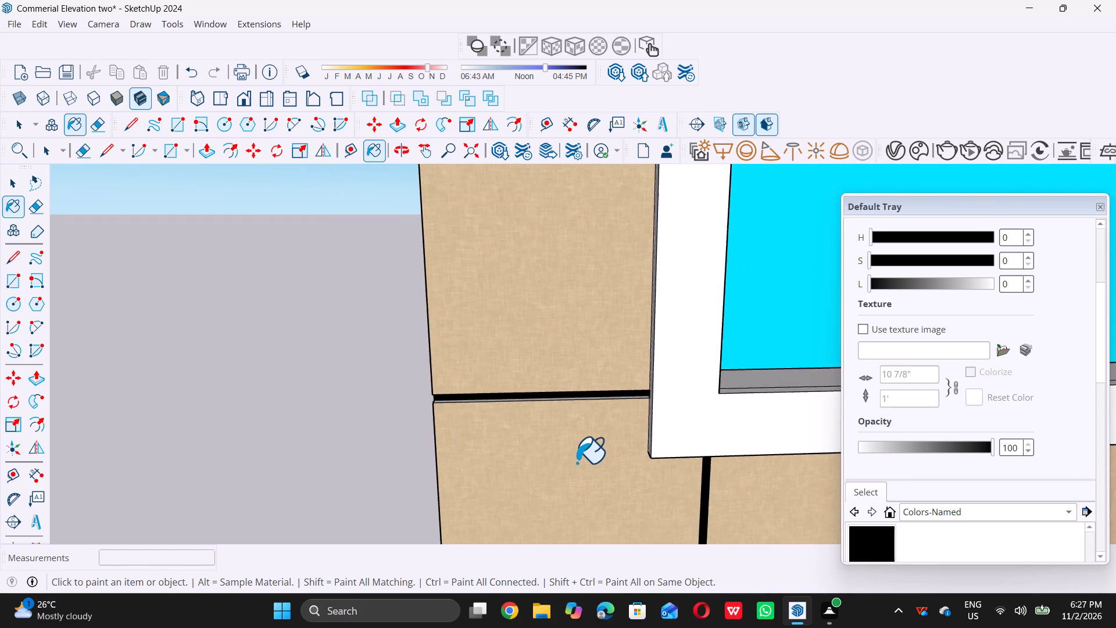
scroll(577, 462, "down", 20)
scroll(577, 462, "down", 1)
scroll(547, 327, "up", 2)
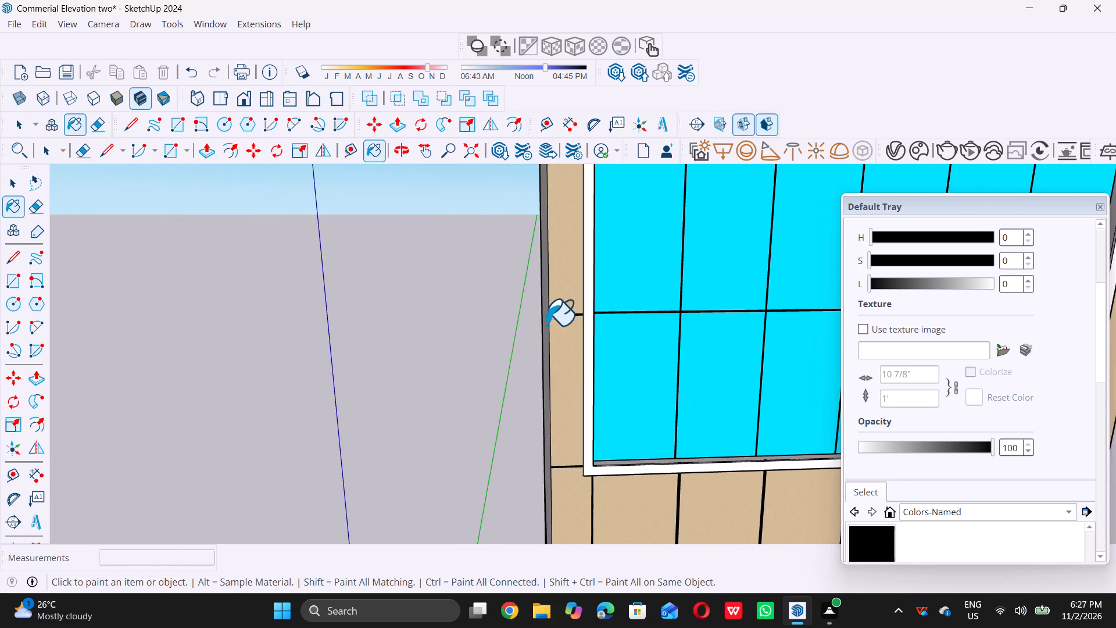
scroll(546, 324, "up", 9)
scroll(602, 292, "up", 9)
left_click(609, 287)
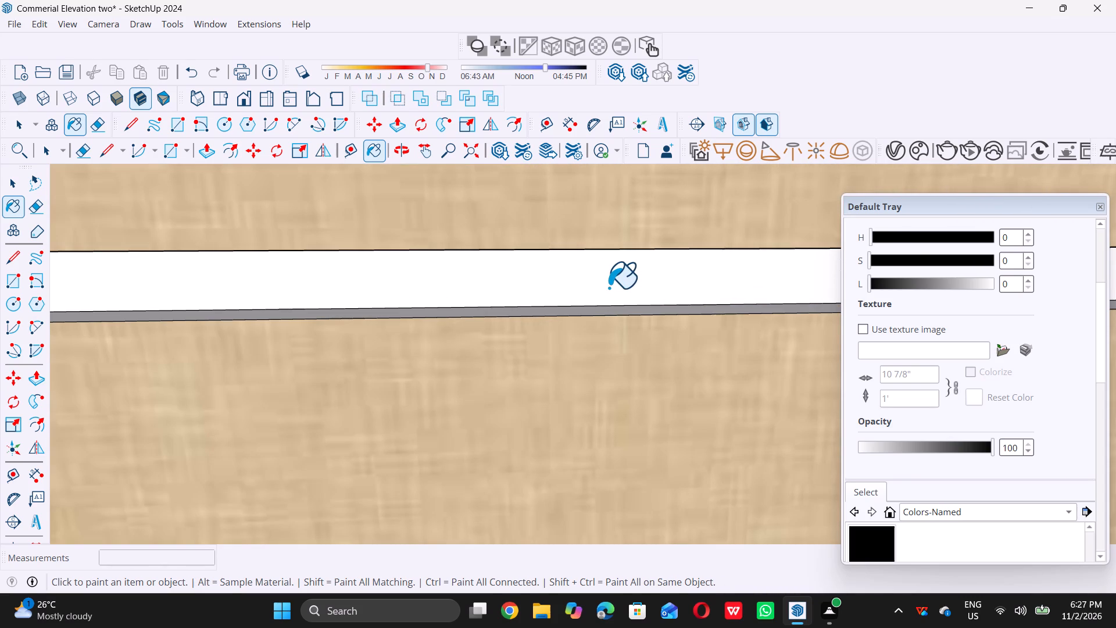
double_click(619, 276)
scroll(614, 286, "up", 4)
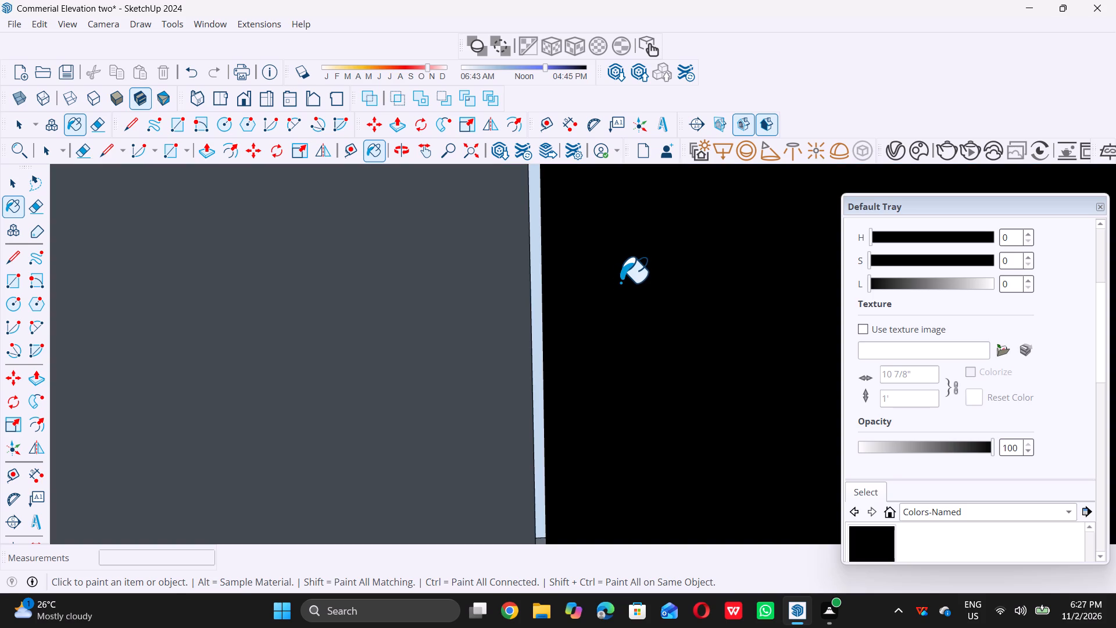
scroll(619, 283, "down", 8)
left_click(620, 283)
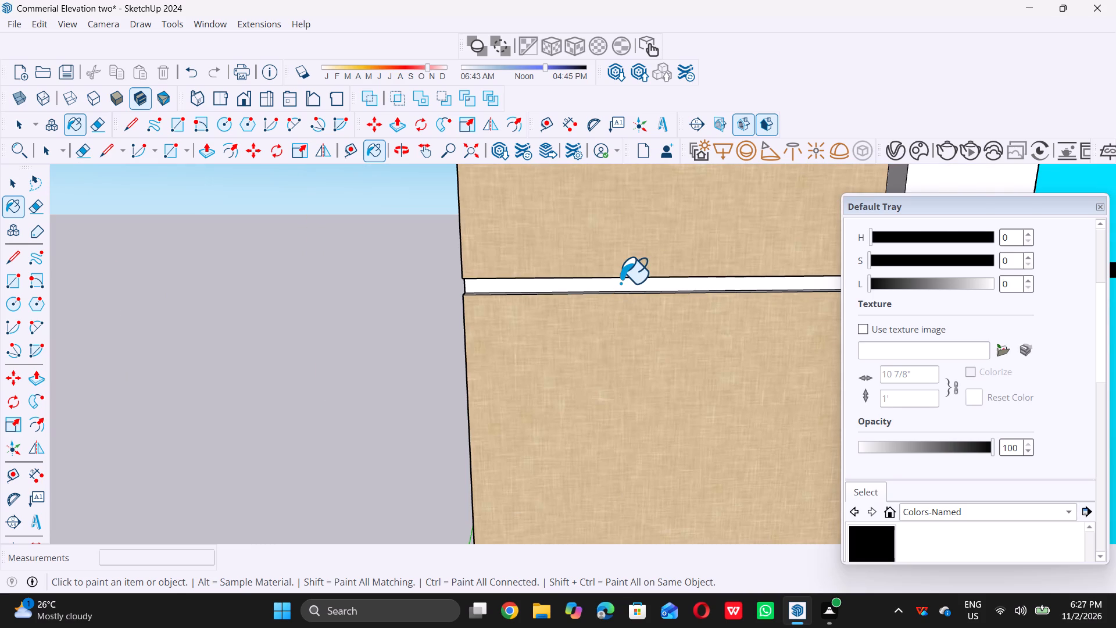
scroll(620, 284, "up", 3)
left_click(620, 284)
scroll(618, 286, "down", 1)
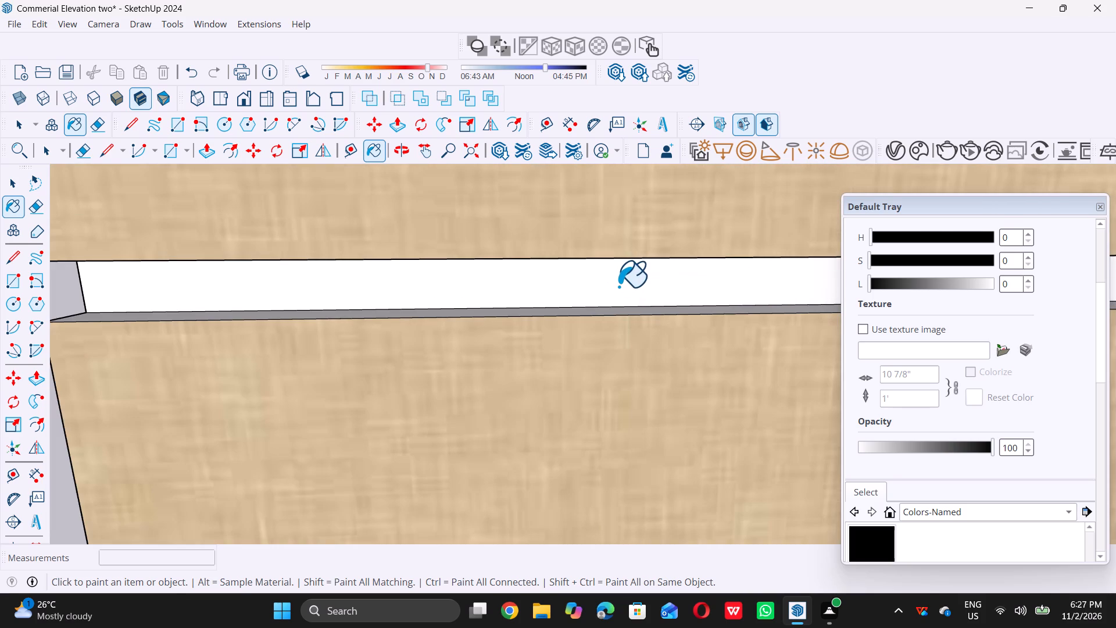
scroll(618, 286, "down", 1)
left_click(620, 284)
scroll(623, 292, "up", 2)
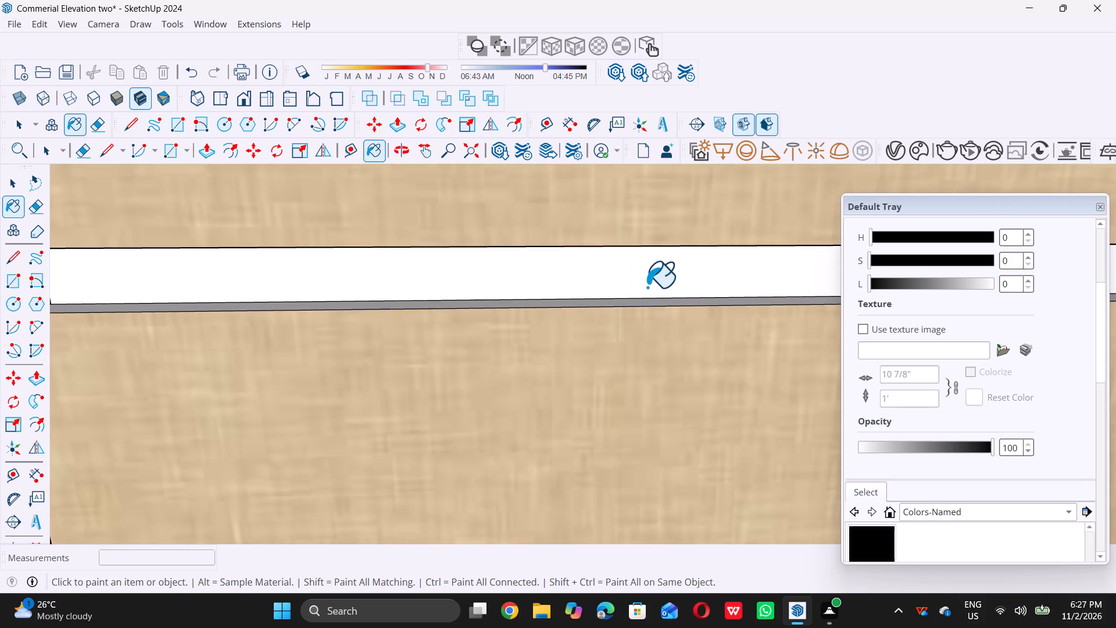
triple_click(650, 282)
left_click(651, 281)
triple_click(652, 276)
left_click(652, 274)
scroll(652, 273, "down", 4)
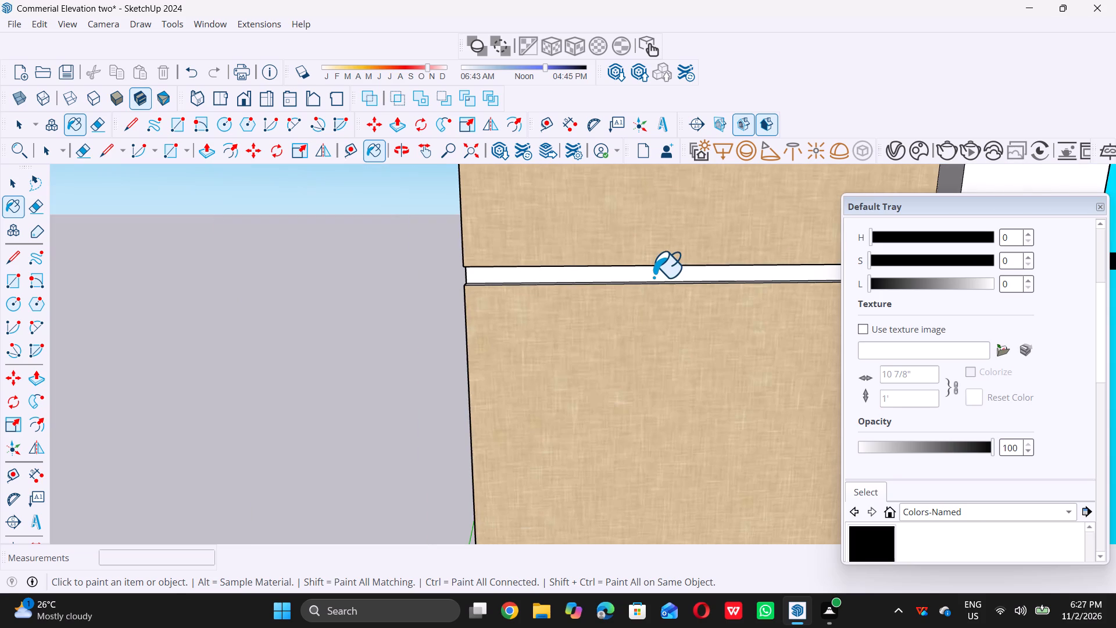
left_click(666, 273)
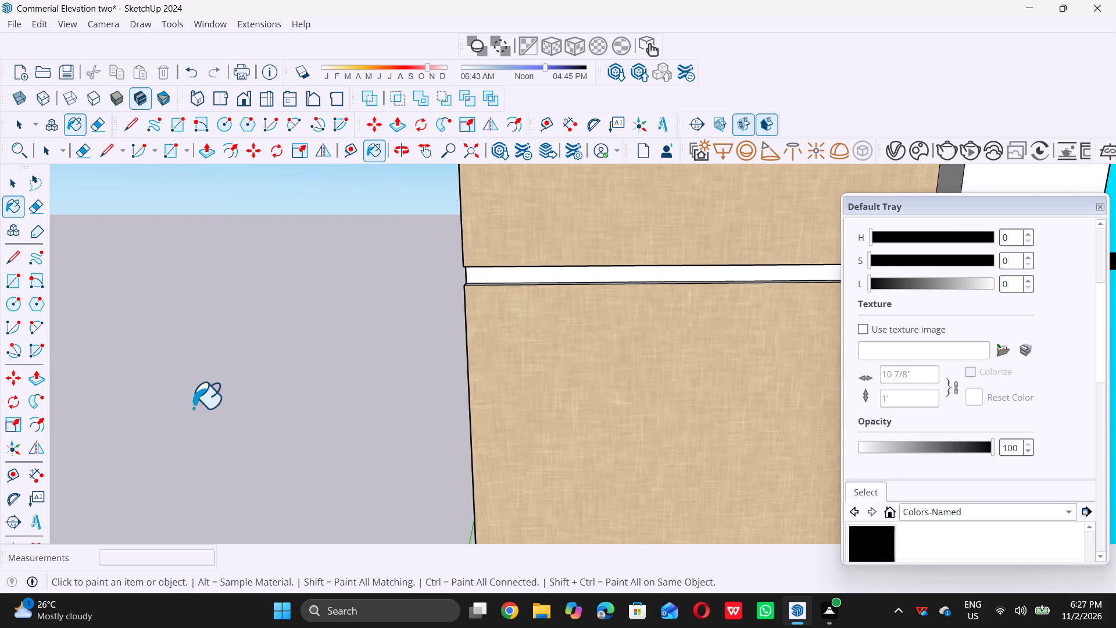
Paint the surround's left-side horizontal groove level with the horizontal glazing bar of the second window from the top black.
scroll(188, 411, "down", 6)
middle_click_drag(231, 460, 272, 402)
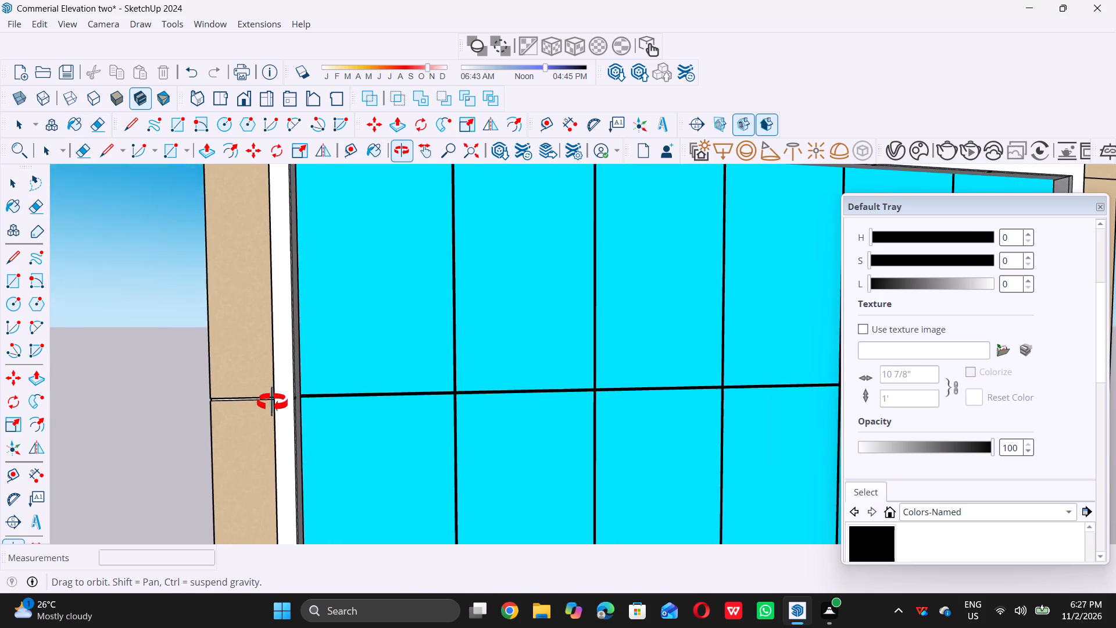
middle_click_drag(272, 402, 273, 401)
scroll(222, 395, "up", 15)
scroll(291, 395, "up", 4)
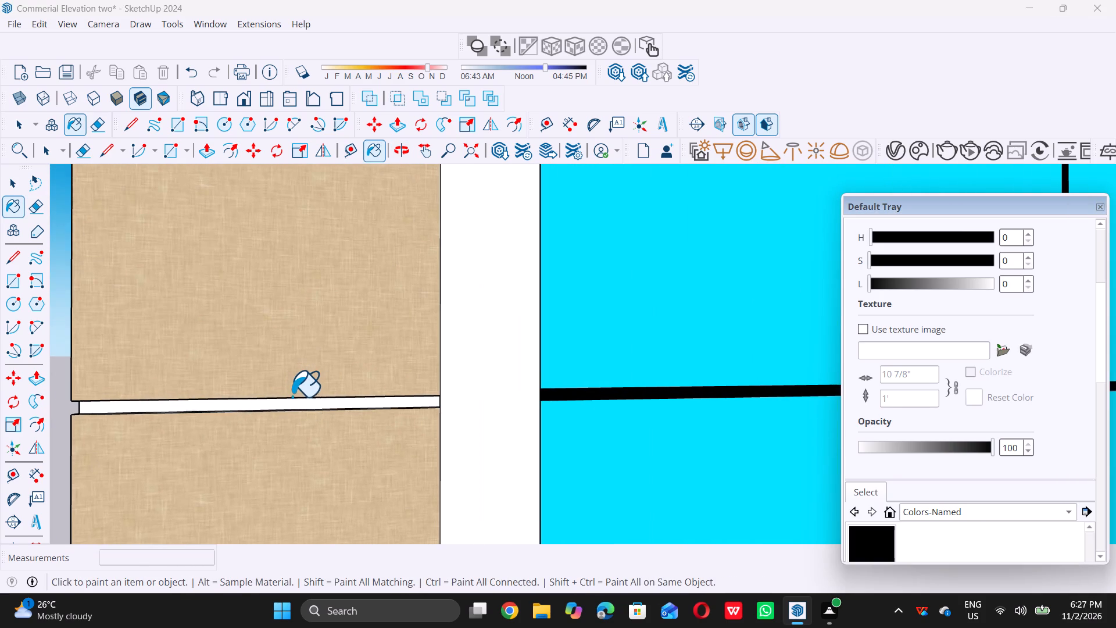
double_click(294, 405)
scroll(299, 403, "up", 5)
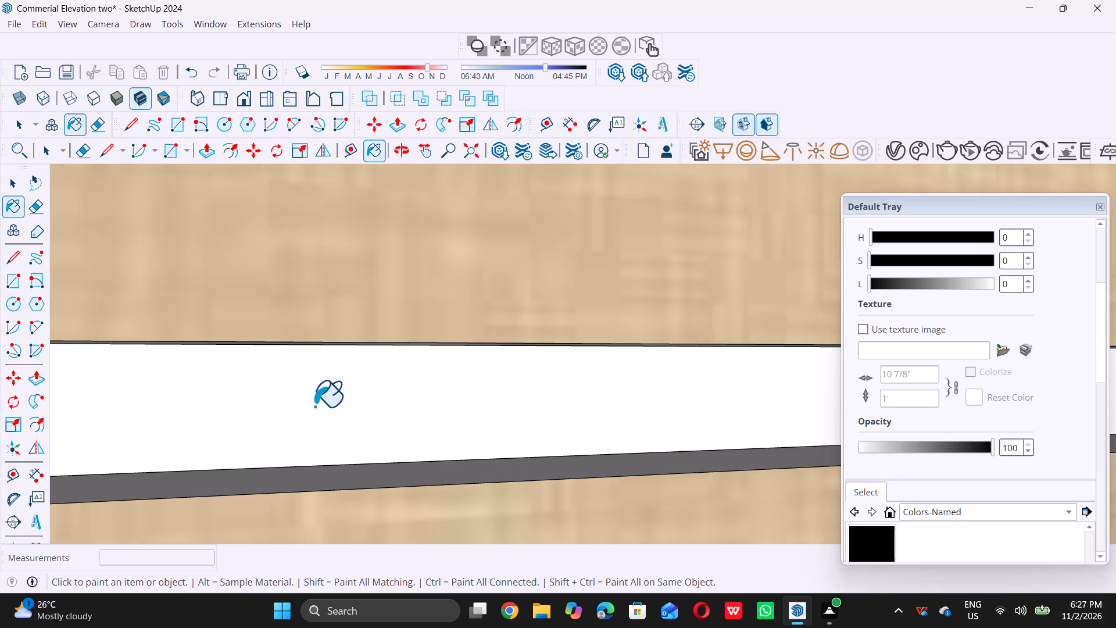
double_click(314, 406)
scroll(318, 405, "down", 9)
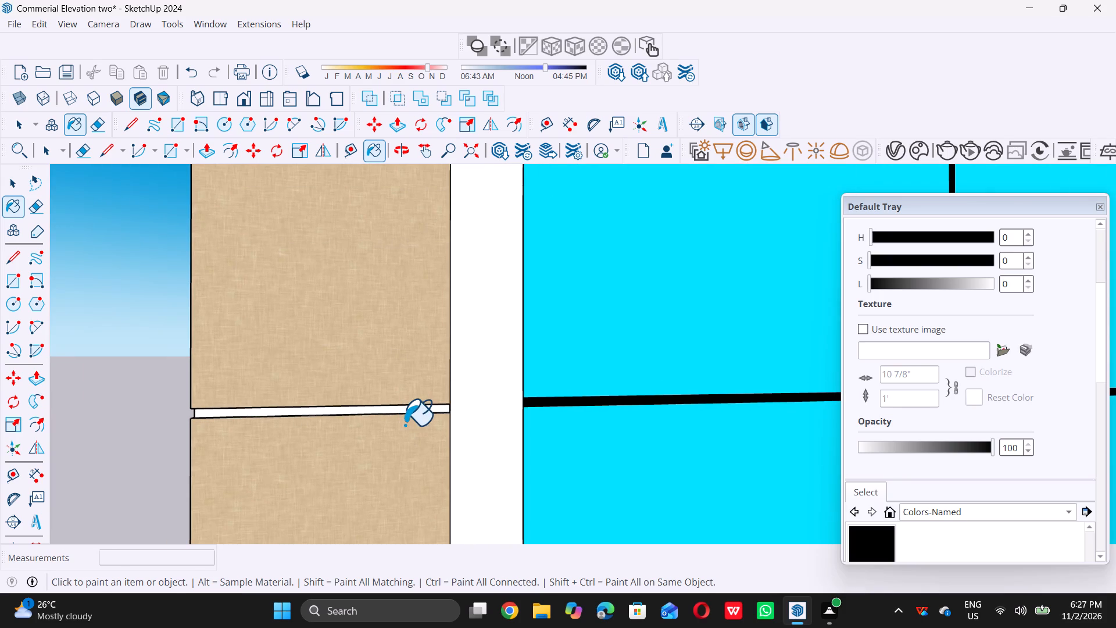
key("space")
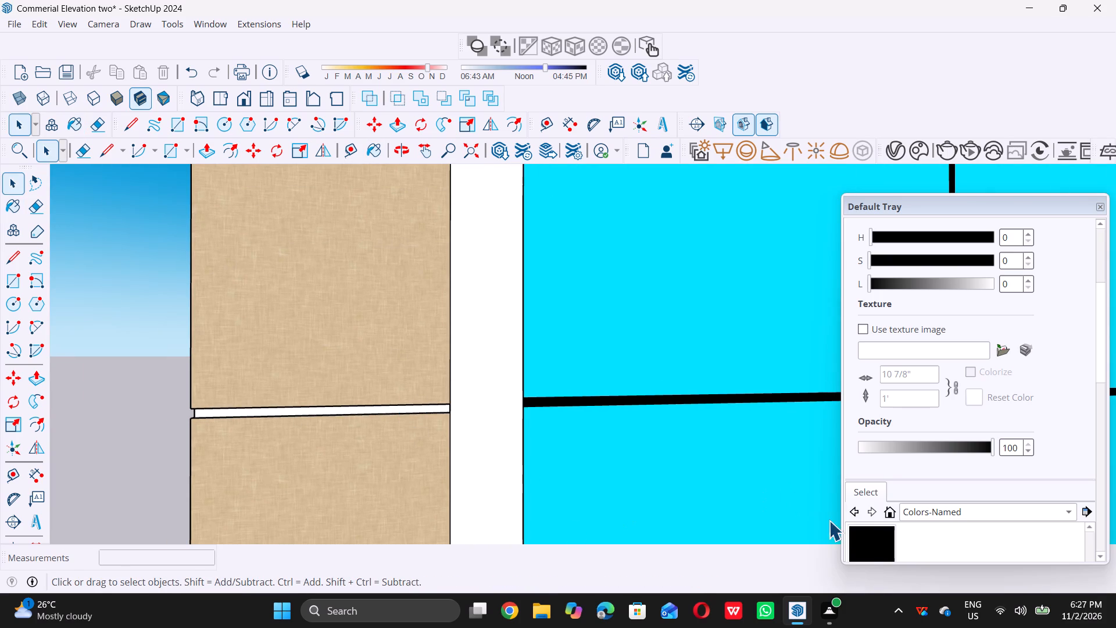
double_click(864, 539)
scroll(358, 417, "up", 6)
double_click(371, 403)
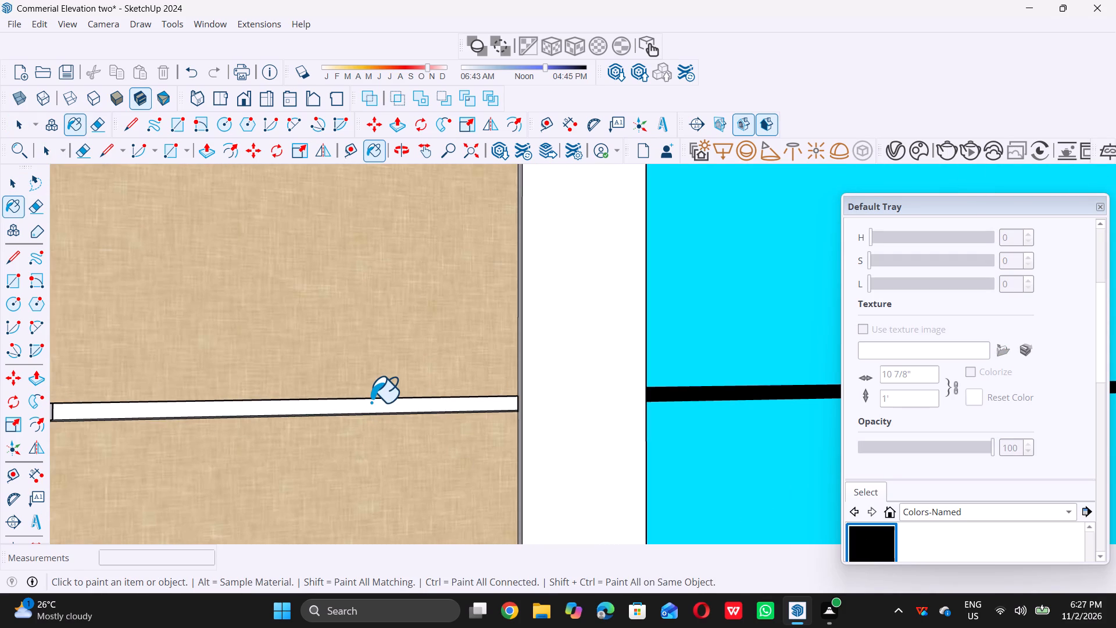
scroll(385, 420, "up", 4)
triple_click(396, 402)
left_click(396, 401)
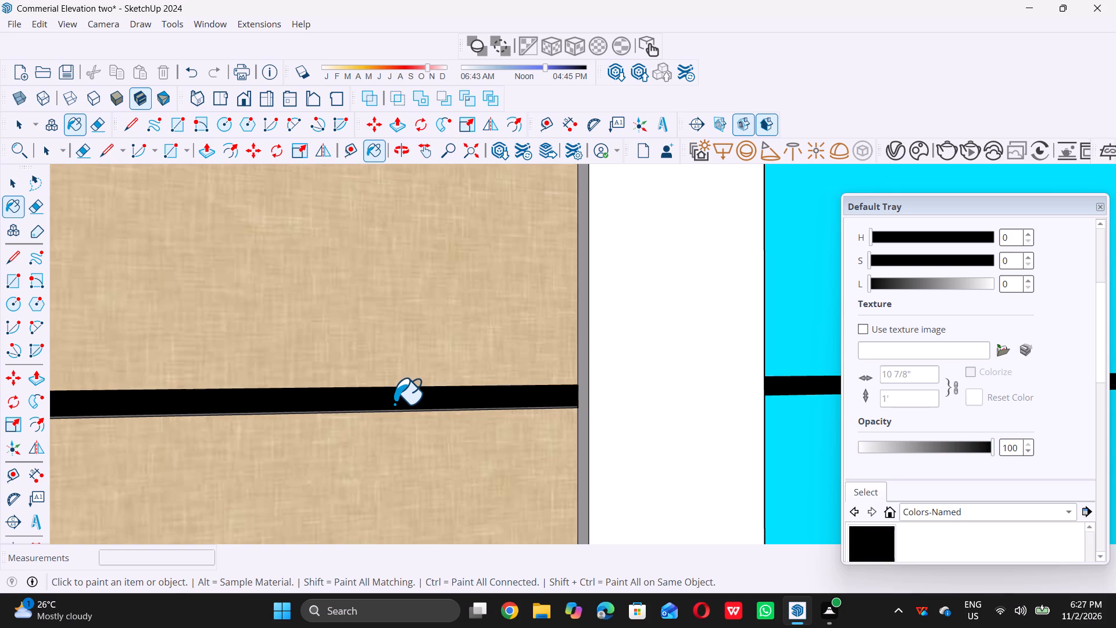
scroll(393, 406, "down", 20)
scroll(393, 406, "down", 11)
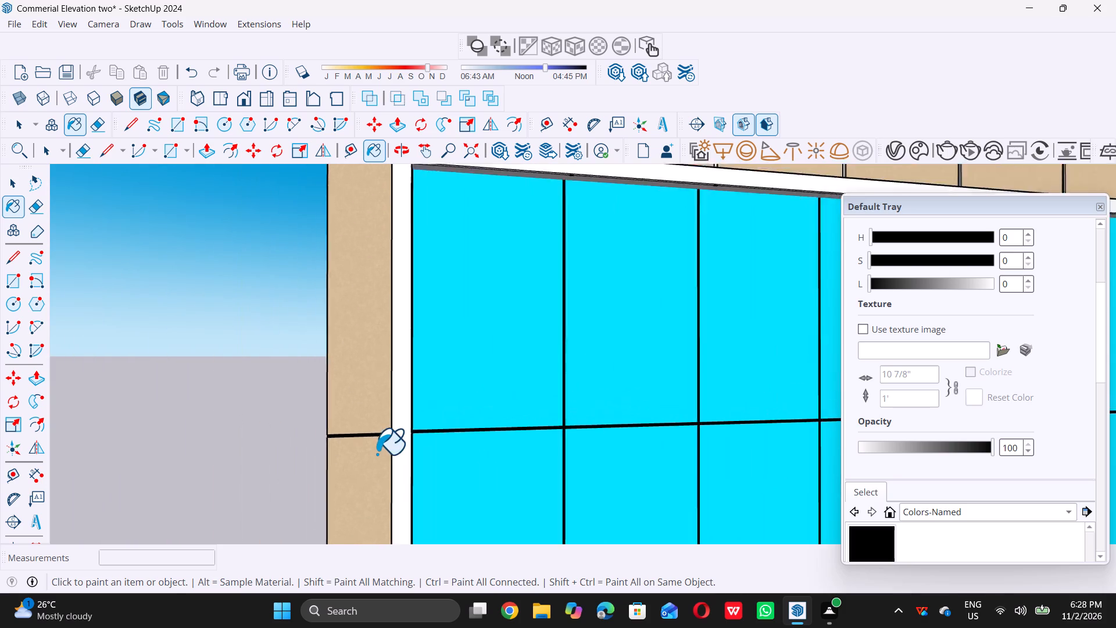
Paint the horizontal groove in the surround beside that same window frame's upper-left corner black.
scroll(377, 454, "down", 5)
scroll(369, 295, "up", 15)
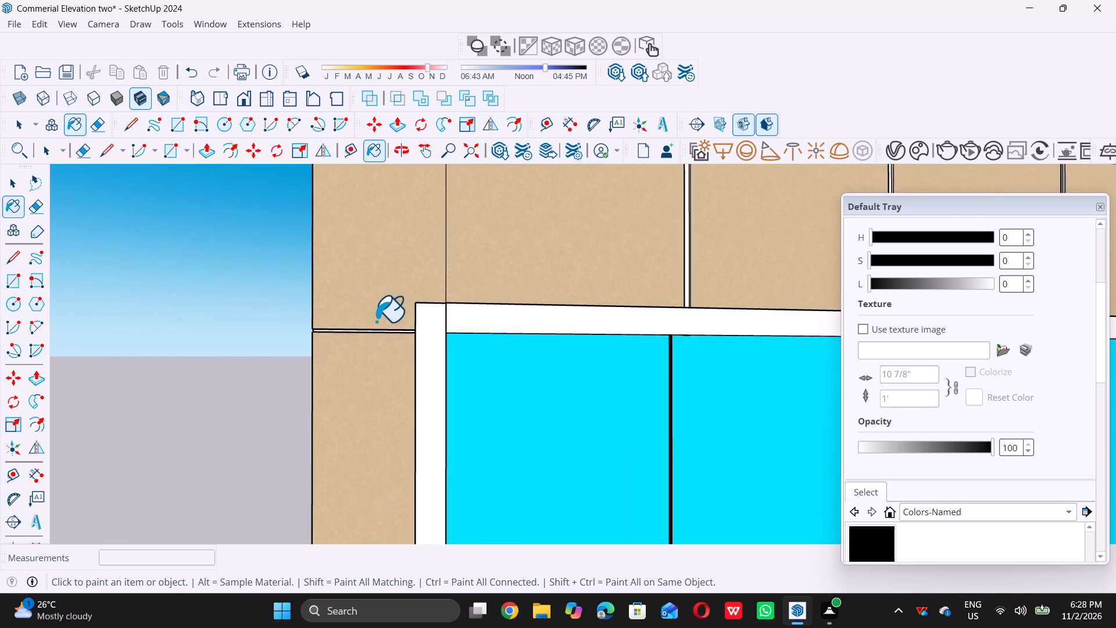
scroll(376, 321, "up", 11)
double_click(384, 341)
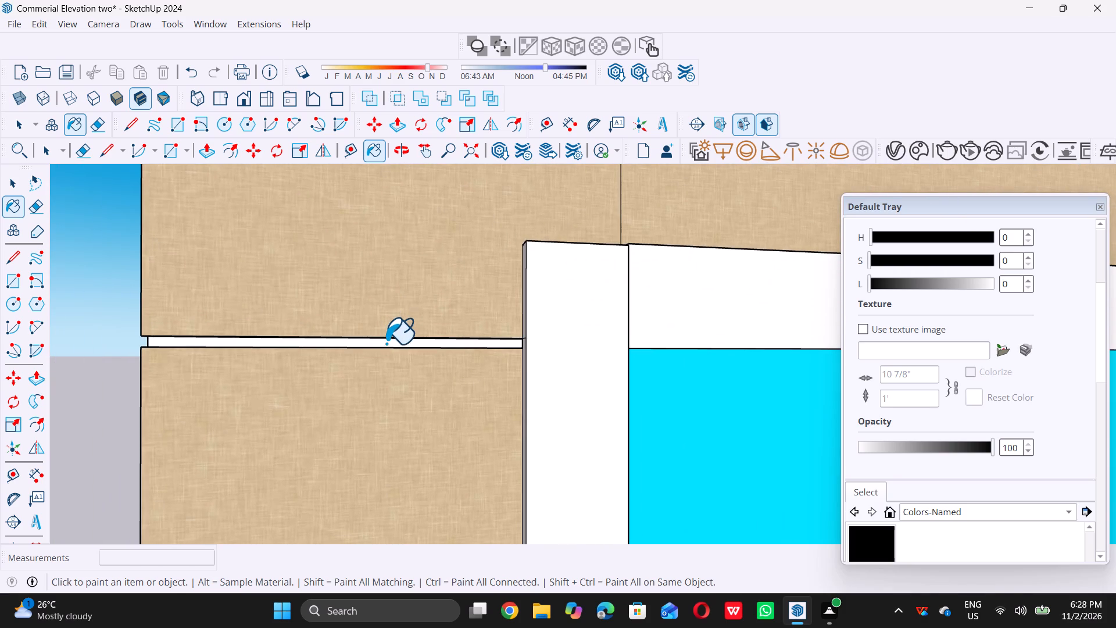
scroll(386, 343, "up", 4)
scroll(388, 343, "down", 6)
scroll(391, 343, "up", 3)
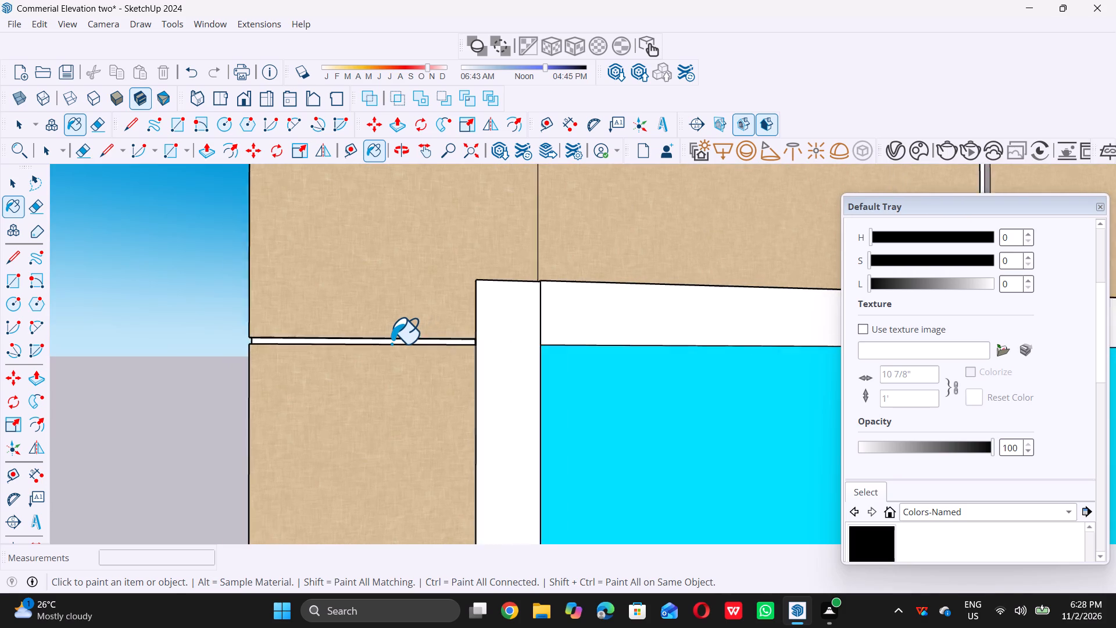
scroll(391, 343, "up", 6)
scroll(398, 337, "down", 5)
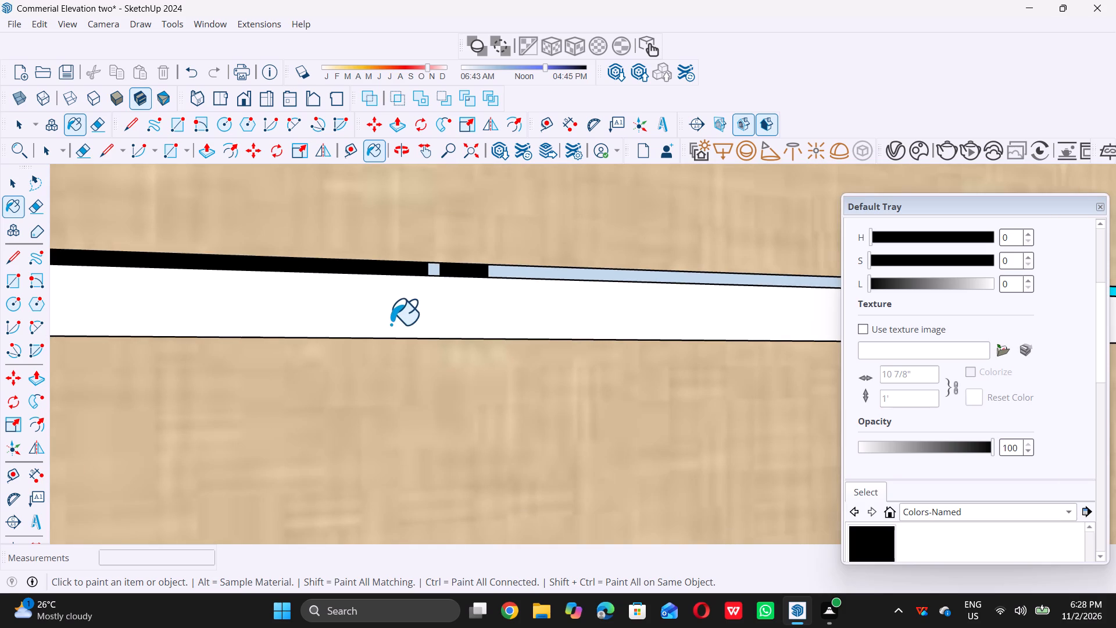
scroll(403, 309, "down", 4)
scroll(419, 316, "up", 6)
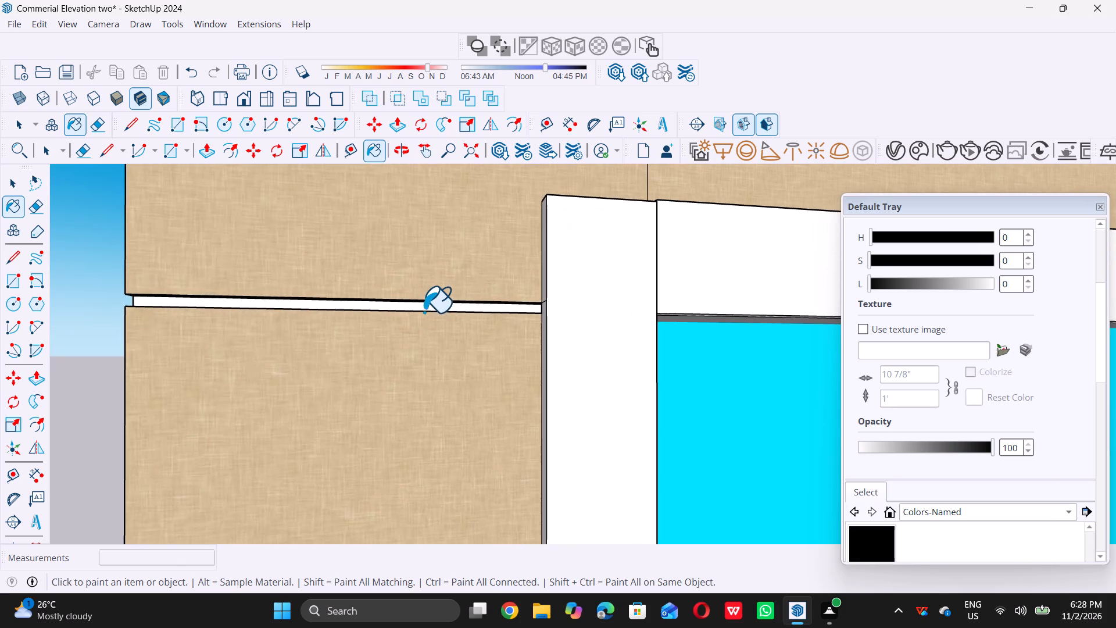
double_click(428, 306)
scroll(403, 325, "down", 13)
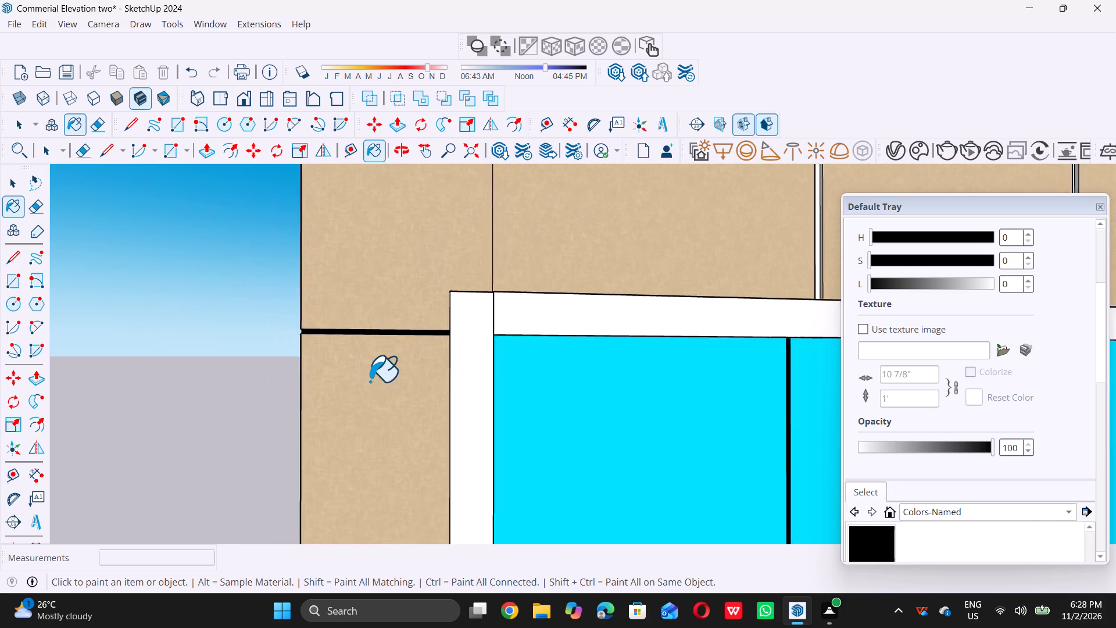
Paint the first two white vertical grooves from the left in the beige band below the top window black.
scroll(370, 381, "down", 7)
scroll(620, 288, "up", 10)
scroll(568, 308, "up", 3)
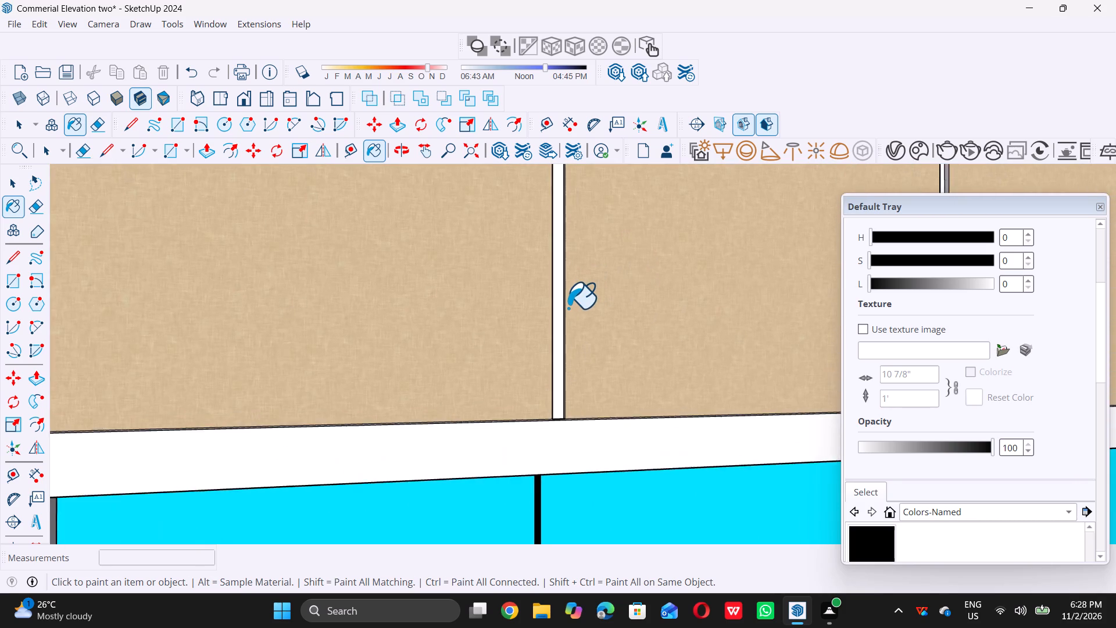
scroll(568, 308, "up", 1)
left_click(553, 317)
scroll(466, 347, "down", 5)
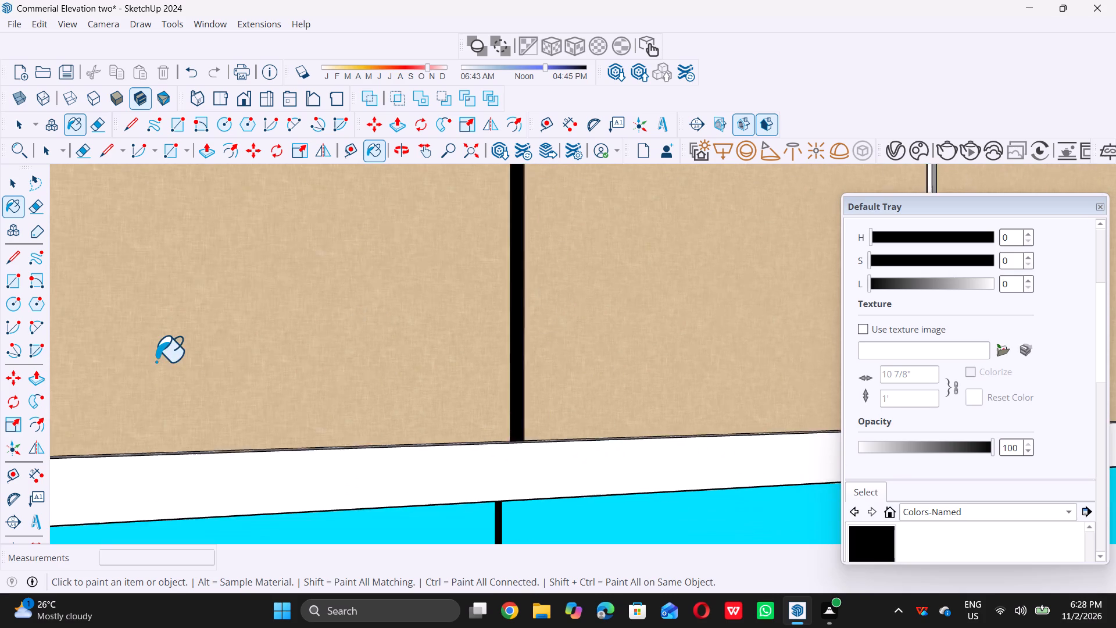
scroll(156, 361, "down", 7)
scroll(627, 301, "up", 10)
left_click(630, 305)
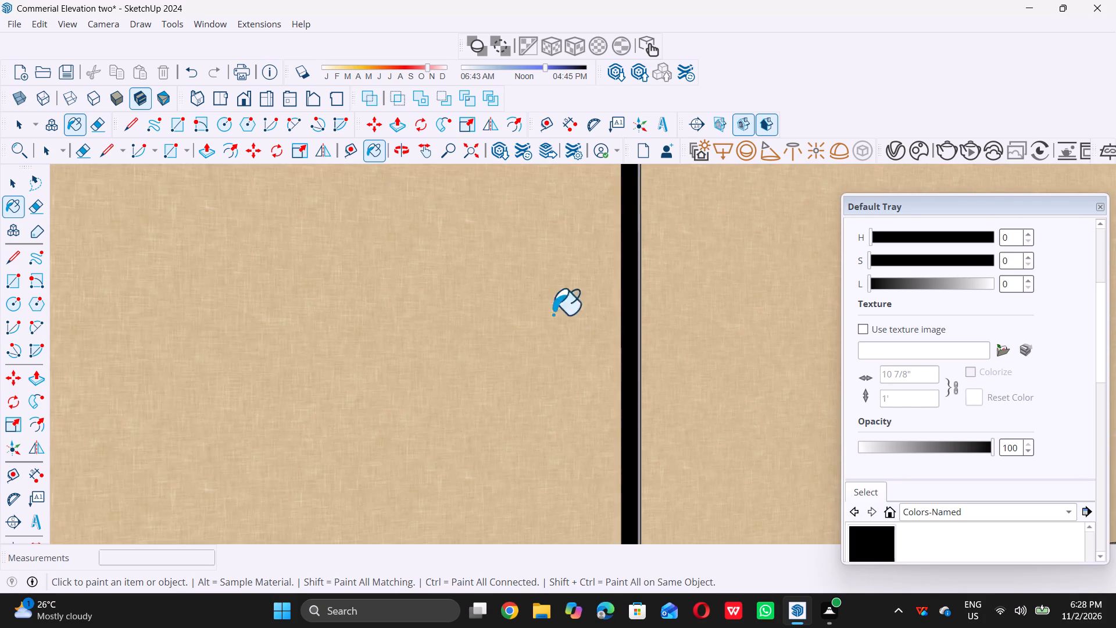
Paint the third and fourth vertical grooves of the beige band below the top window black.
scroll(477, 338, "down", 16)
scroll(620, 367, "up", 6)
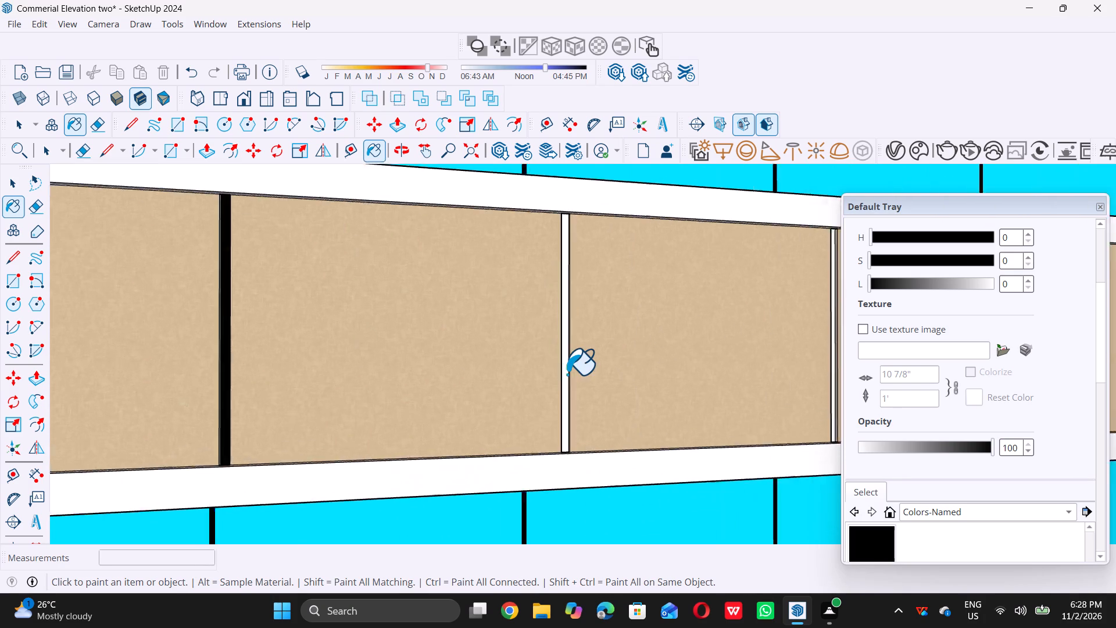
scroll(566, 374, "up", 9)
double_click(557, 365)
scroll(452, 379, "down", 7)
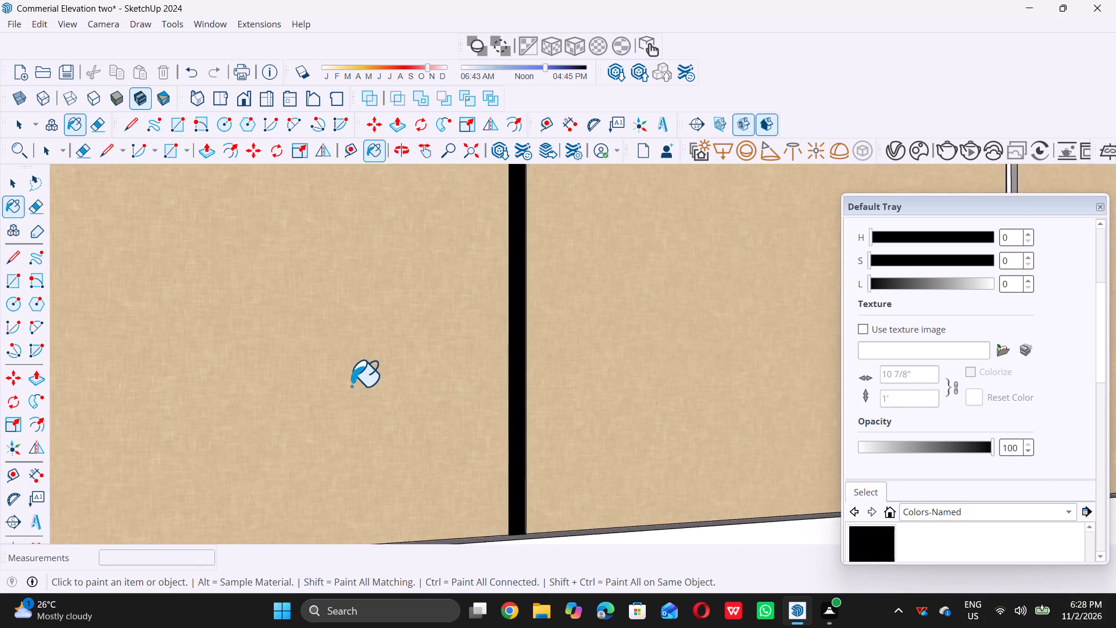
scroll(351, 386, "down", 11)
scroll(649, 367, "up", 13)
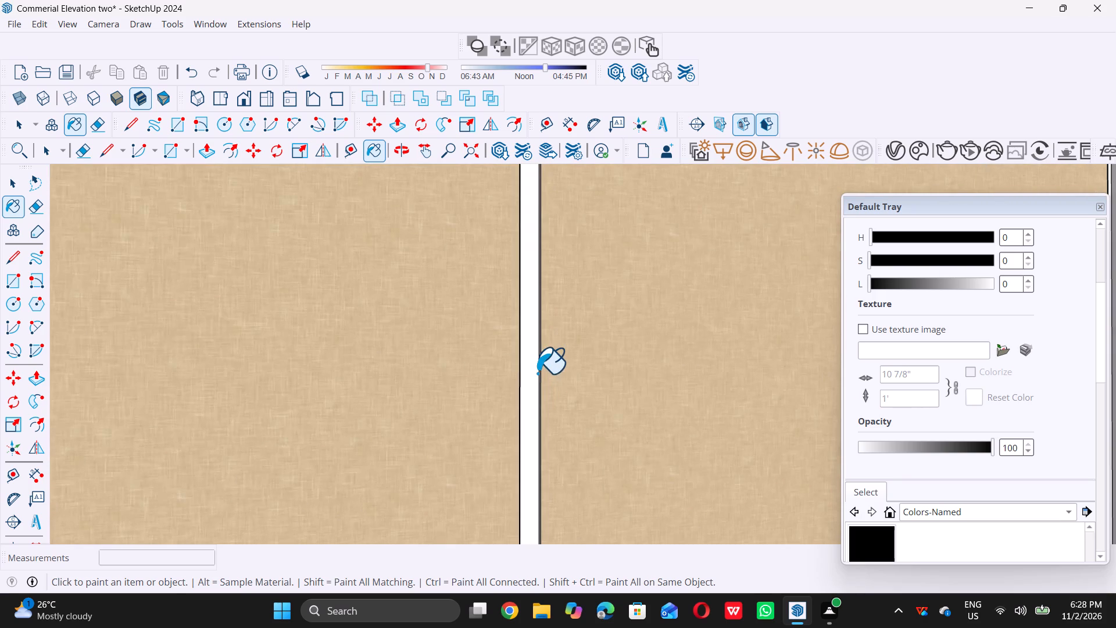
left_click(532, 370)
Paint the last two vertical grooves at the right end of the beige band below the top window black.
scroll(448, 369, "down", 18)
scroll(640, 360, "up", 1)
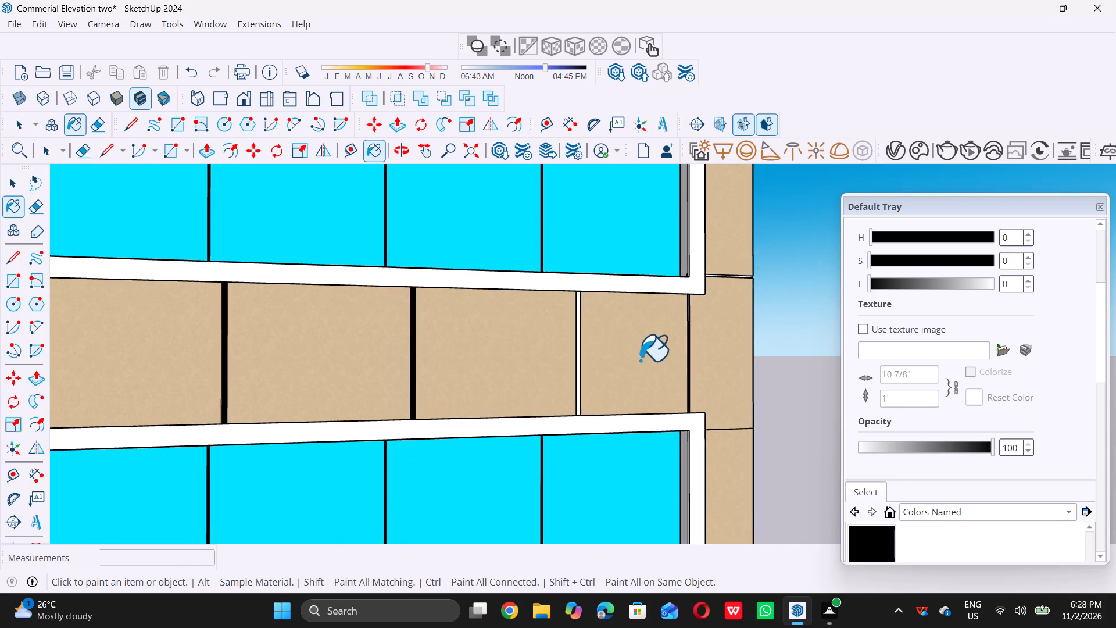
scroll(640, 360, "up", 9)
left_click(520, 370)
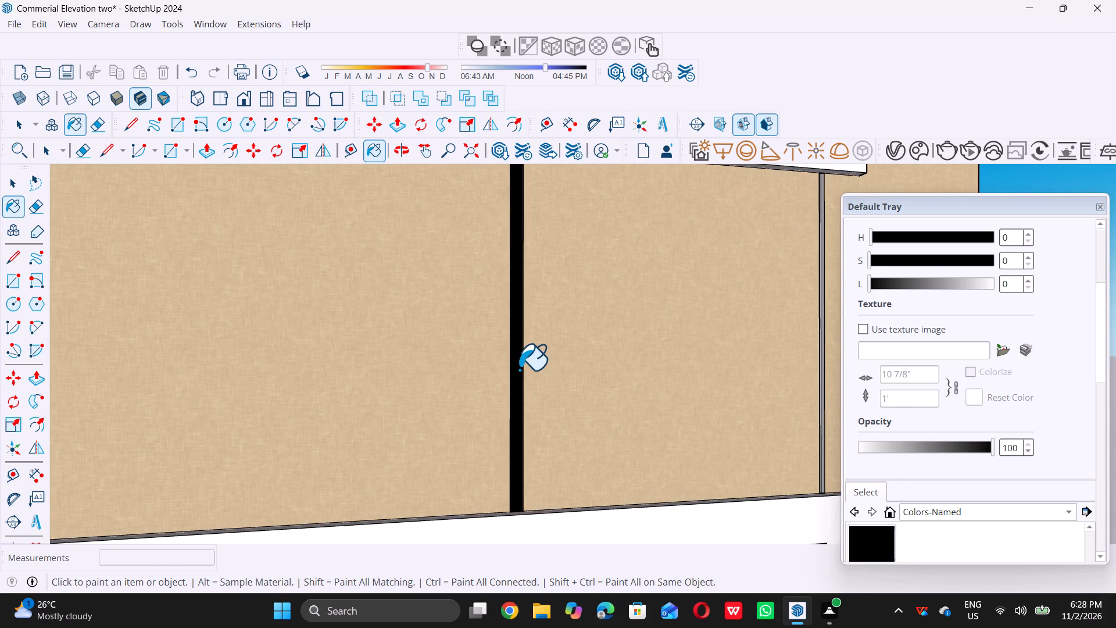
scroll(517, 369, "up", 1)
scroll(481, 365, "down", 5)
scroll(440, 372, "up", 5)
scroll(634, 355, "up", 1)
scroll(631, 355, "down", 10)
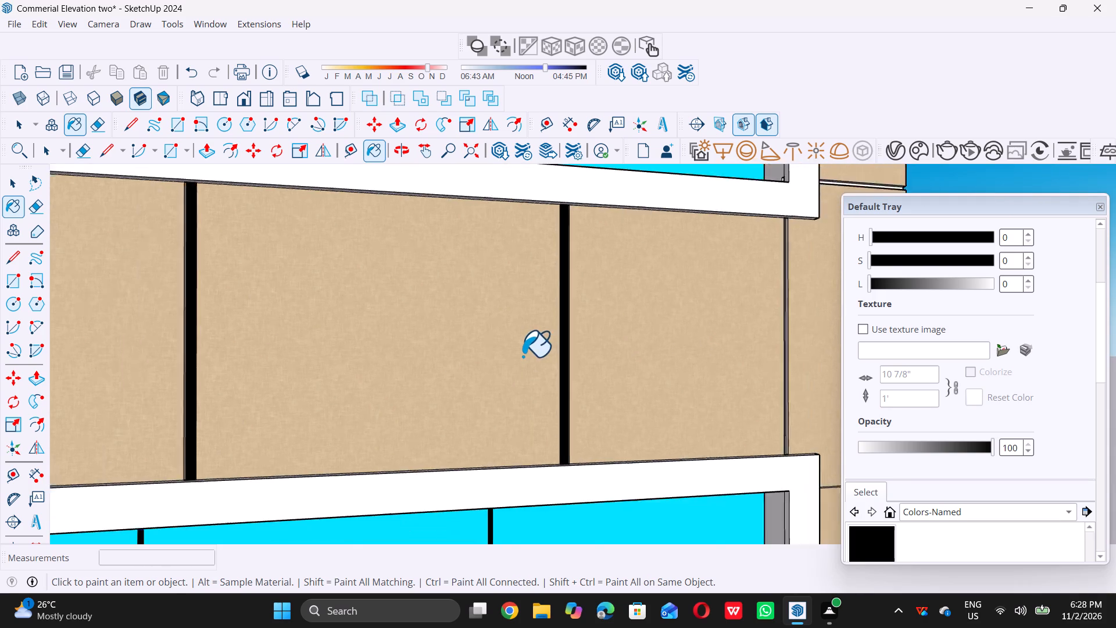
scroll(523, 356, "down", 6)
scroll(764, 353, "up", 5)
scroll(581, 372, "down", 2)
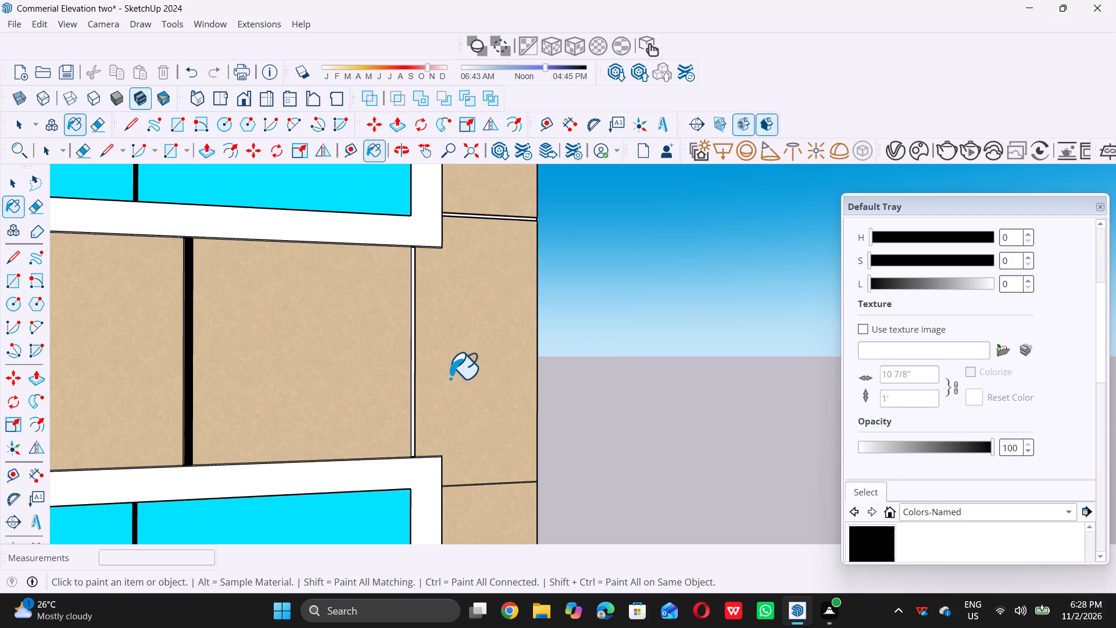
scroll(422, 379, "up", 8)
left_click(417, 367)
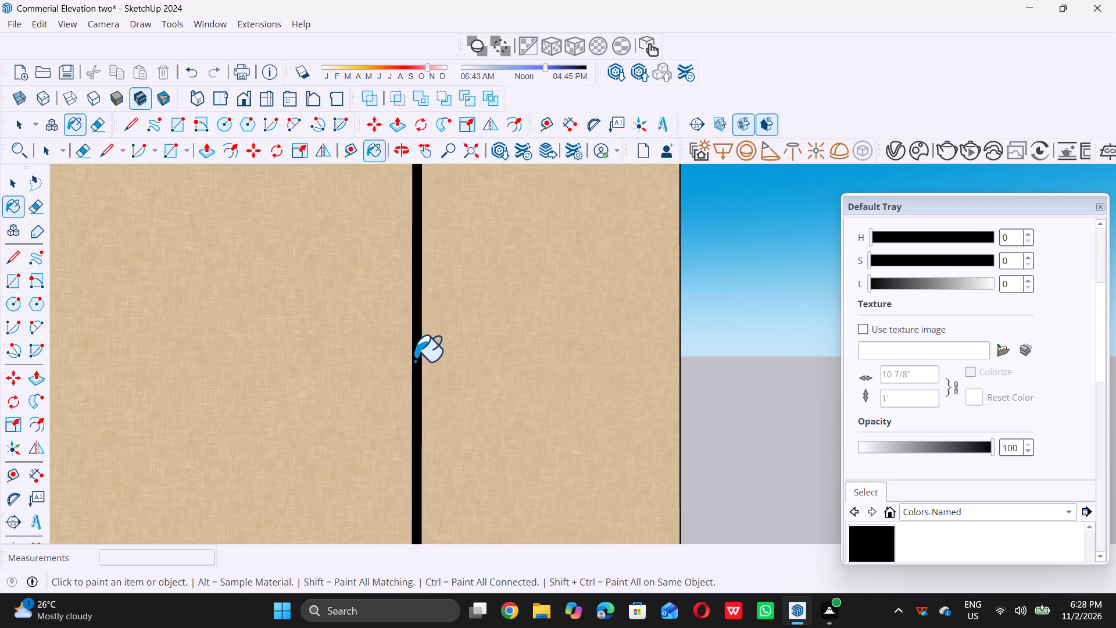
Paint the horizontal groove in the surround beside the second window frame's upper-right corner black.
scroll(414, 354, "down", 14)
scroll(492, 390, "up", 6)
scroll(467, 438, "up", 5)
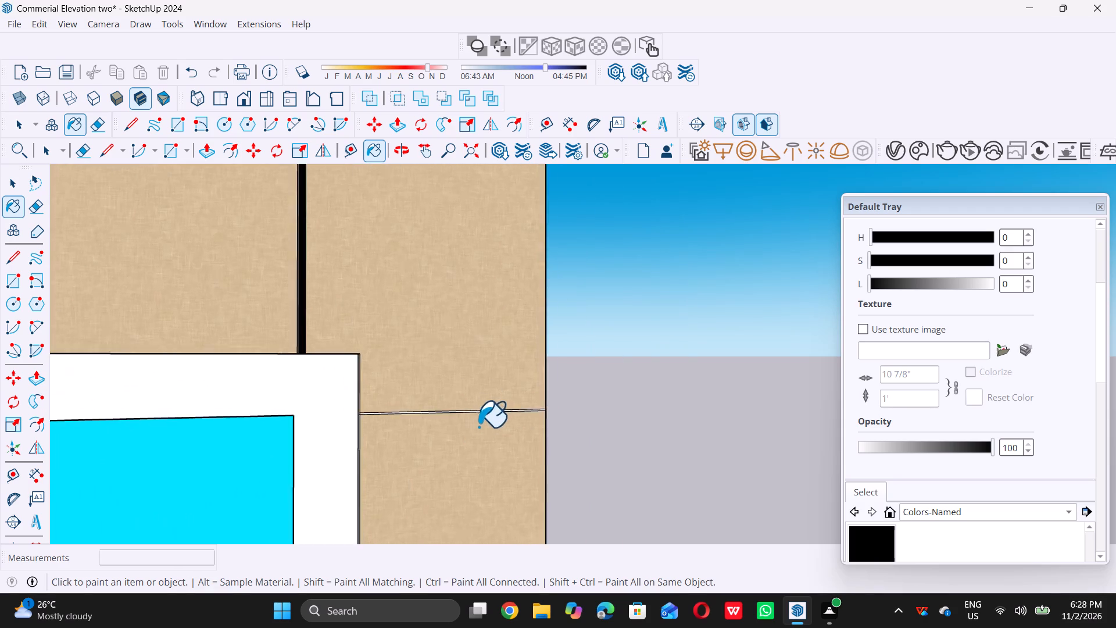
scroll(478, 426, "up", 20)
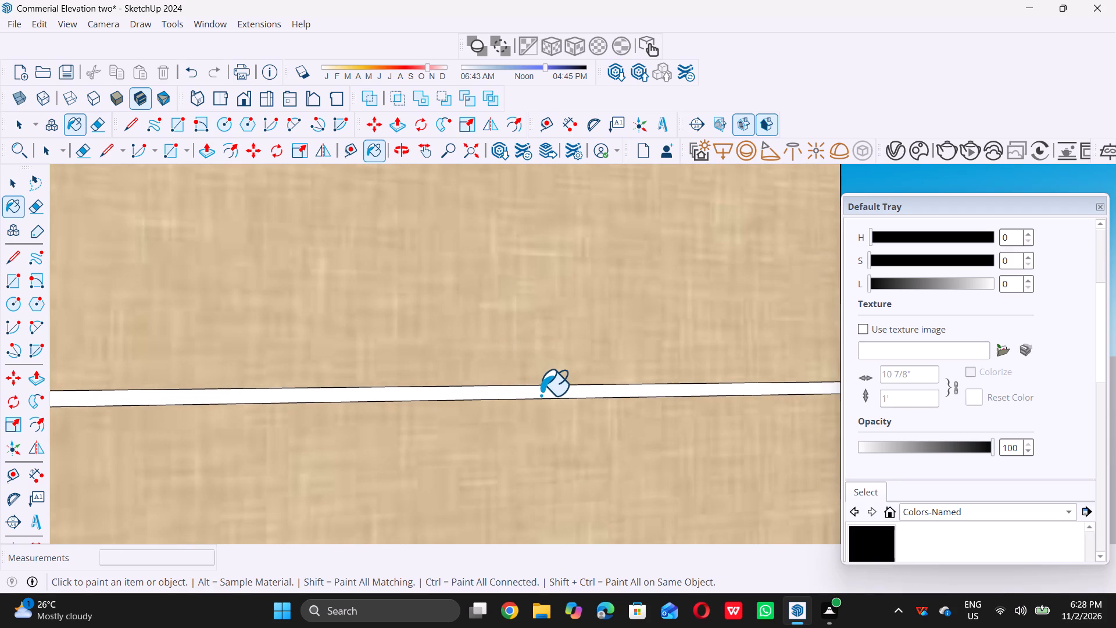
left_click(543, 394)
scroll(535, 363, "down", 20)
scroll(535, 363, "down", 1)
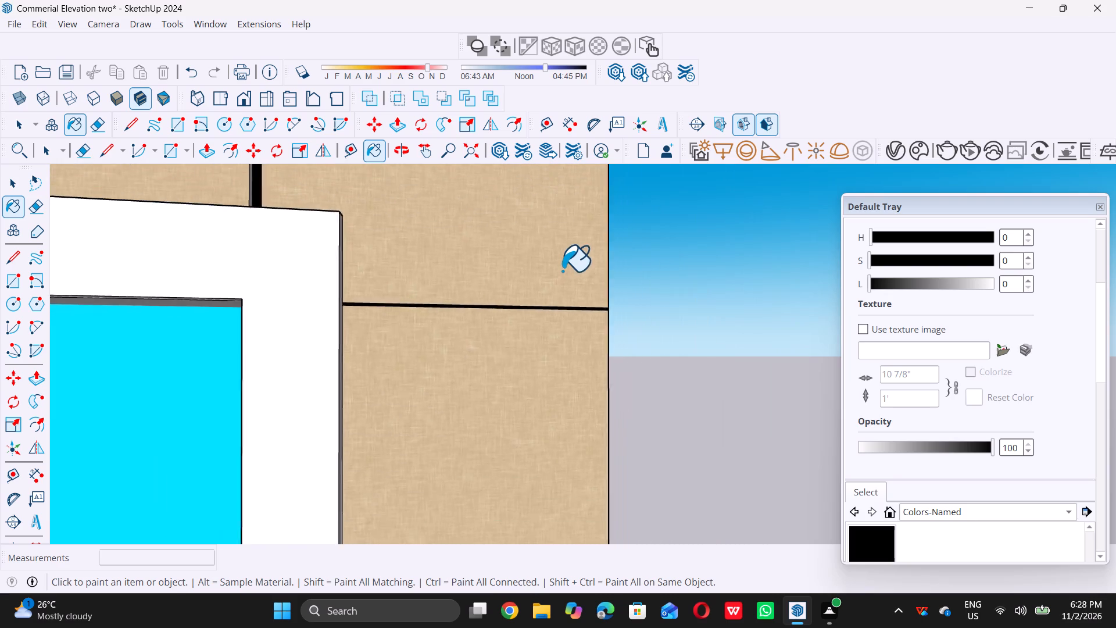
Paint the horizontal groove in the surround beside the top window frame's lower-left corner black.
scroll(562, 270, "down", 20)
scroll(567, 267, "down", 5)
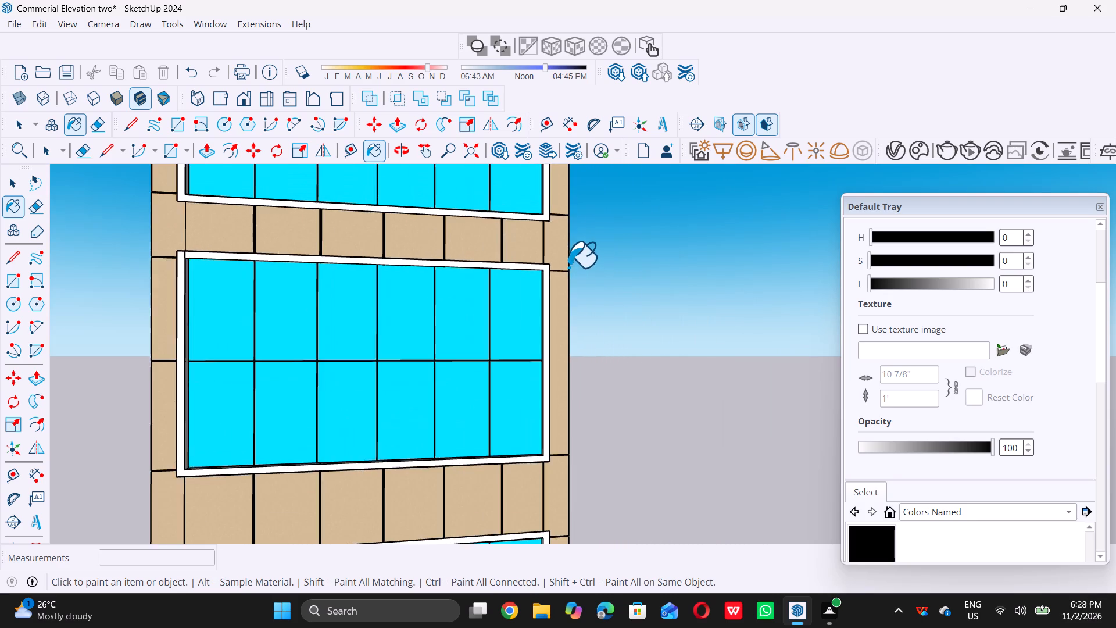
scroll(548, 359, "up", 12)
scroll(557, 377, "down", 20)
scroll(557, 377, "down", 2)
scroll(436, 367, "up", 3)
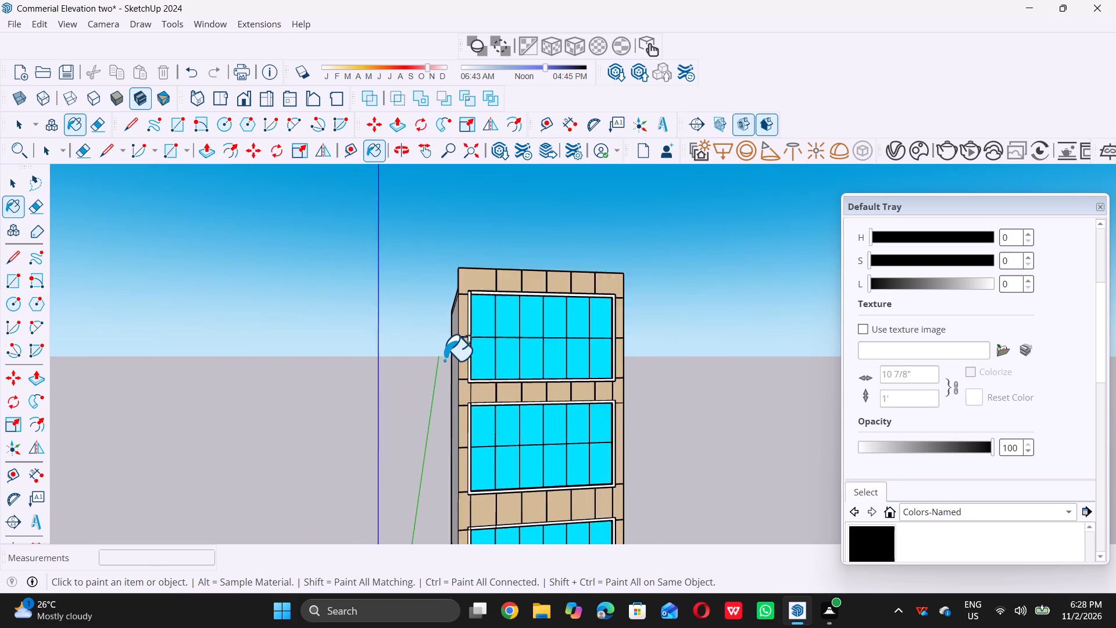
scroll(444, 360, "up", 7)
scroll(480, 418, "up", 17)
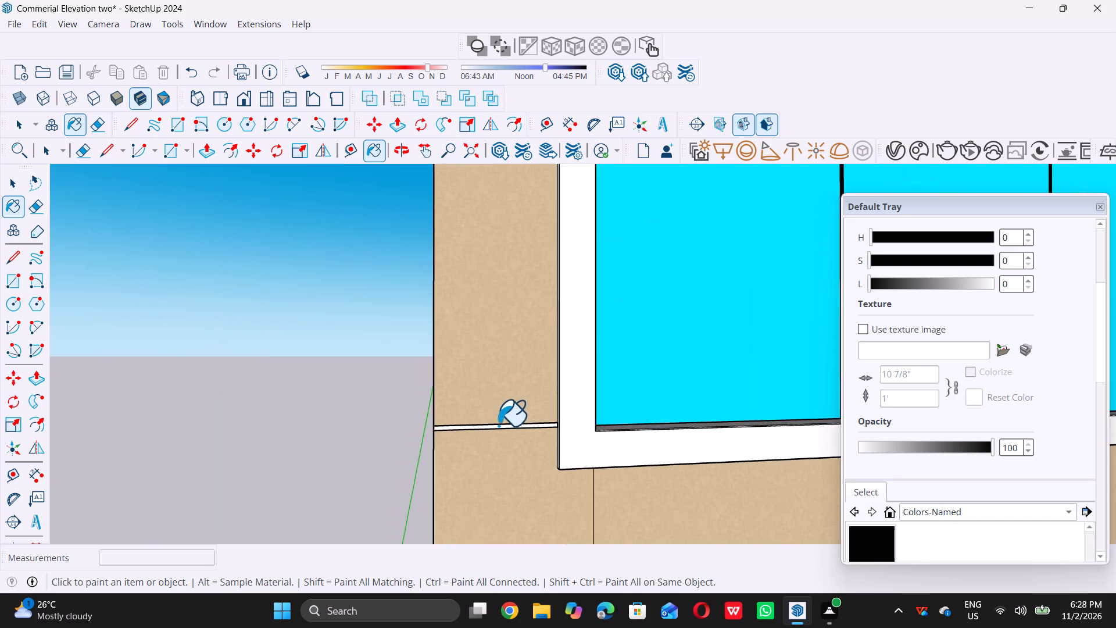
scroll(500, 428, "up", 13)
left_click(534, 424)
scroll(606, 429, "down", 20)
scroll(606, 429, "down", 11)
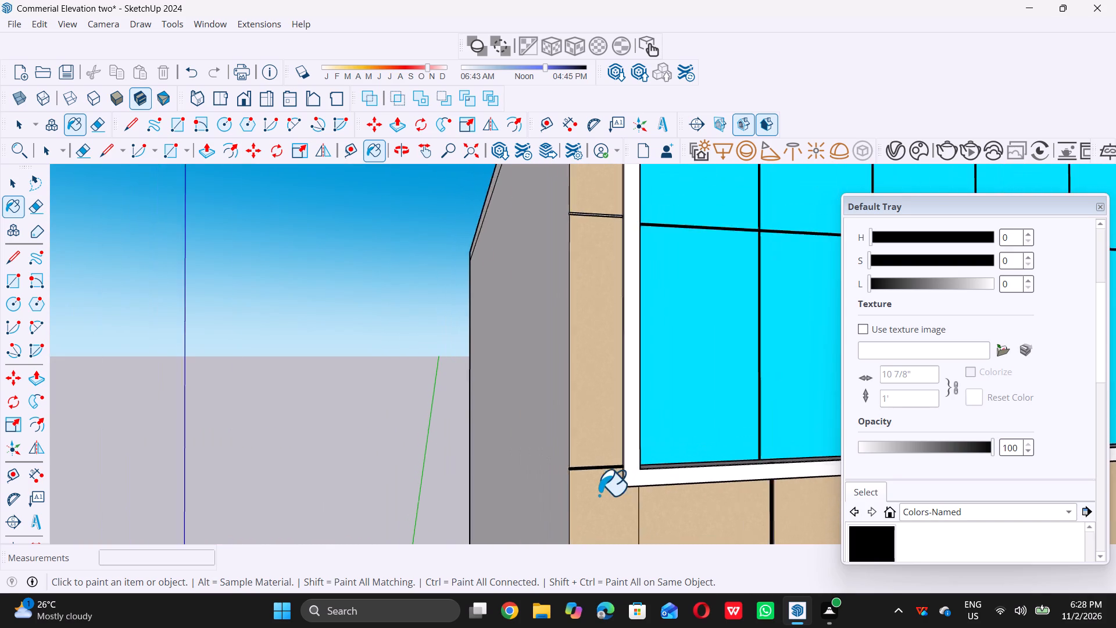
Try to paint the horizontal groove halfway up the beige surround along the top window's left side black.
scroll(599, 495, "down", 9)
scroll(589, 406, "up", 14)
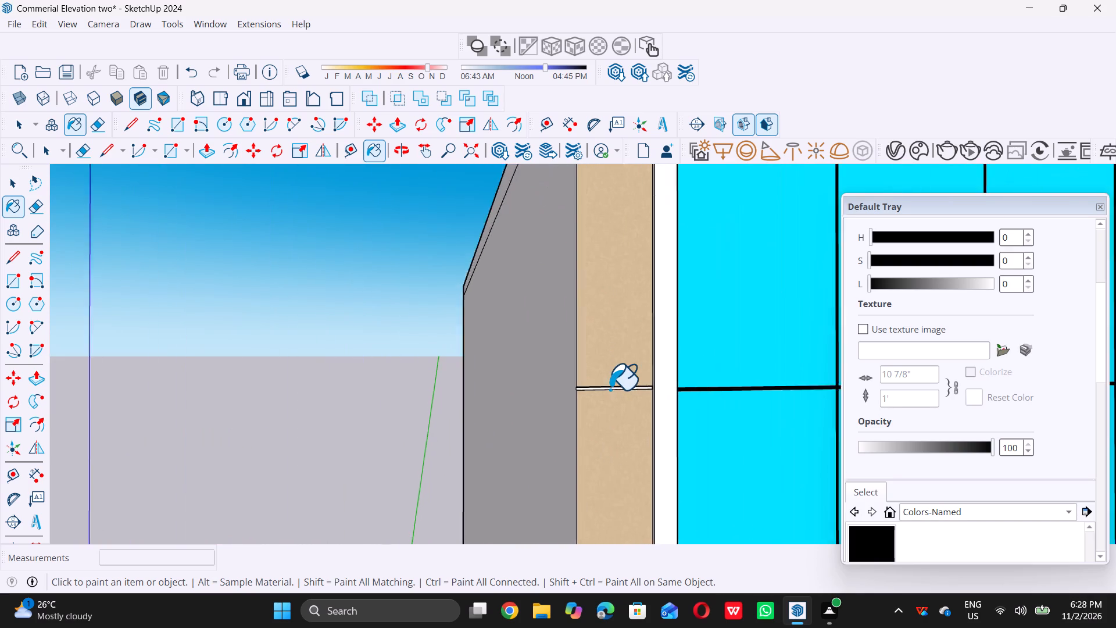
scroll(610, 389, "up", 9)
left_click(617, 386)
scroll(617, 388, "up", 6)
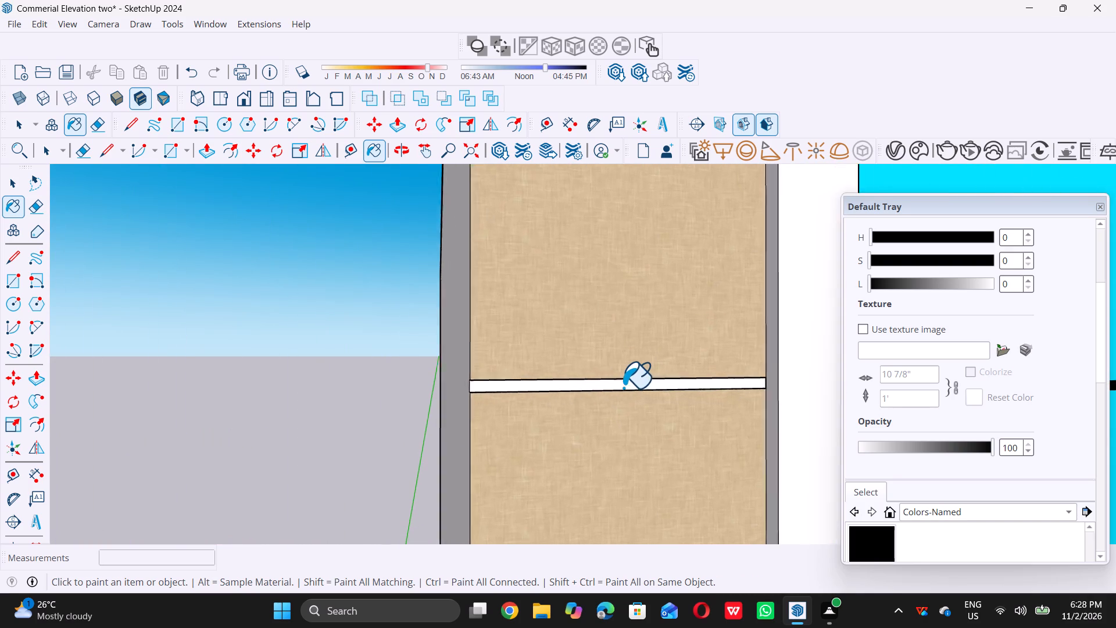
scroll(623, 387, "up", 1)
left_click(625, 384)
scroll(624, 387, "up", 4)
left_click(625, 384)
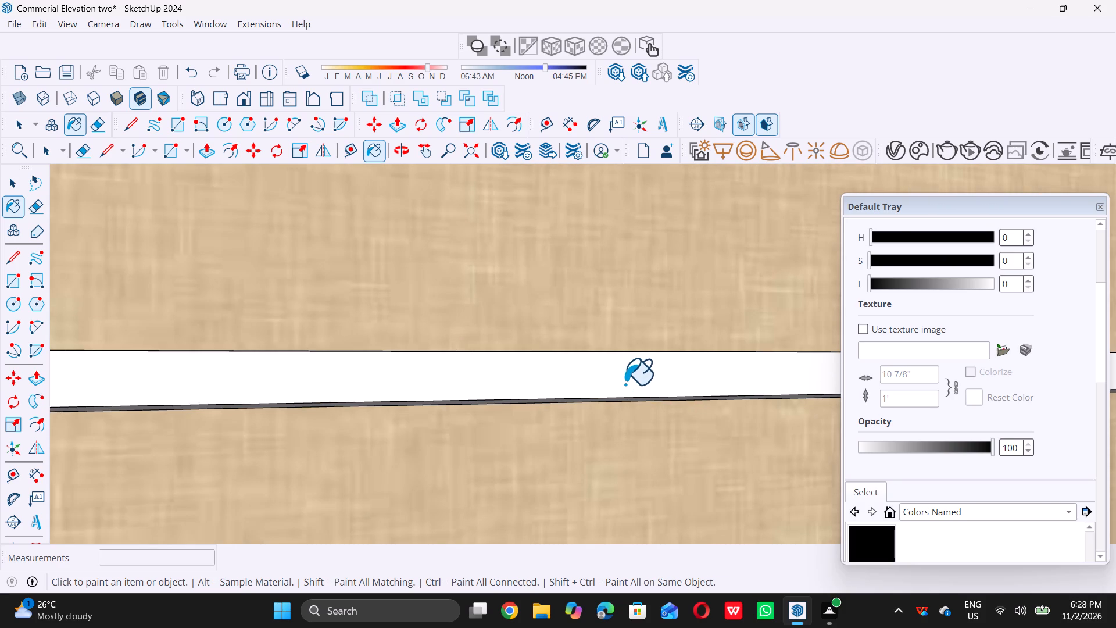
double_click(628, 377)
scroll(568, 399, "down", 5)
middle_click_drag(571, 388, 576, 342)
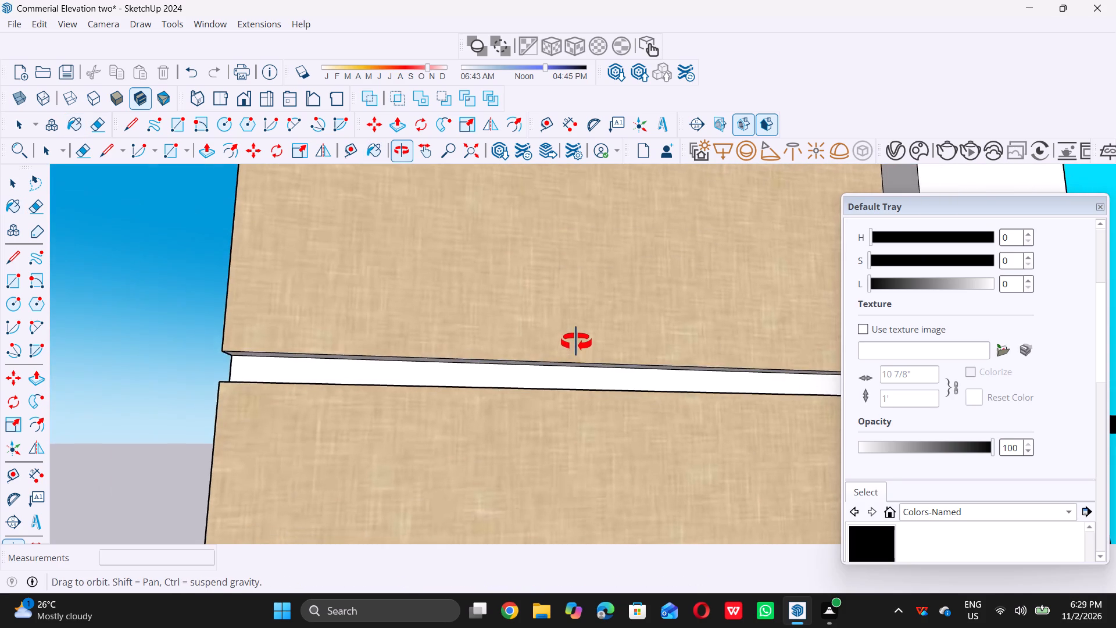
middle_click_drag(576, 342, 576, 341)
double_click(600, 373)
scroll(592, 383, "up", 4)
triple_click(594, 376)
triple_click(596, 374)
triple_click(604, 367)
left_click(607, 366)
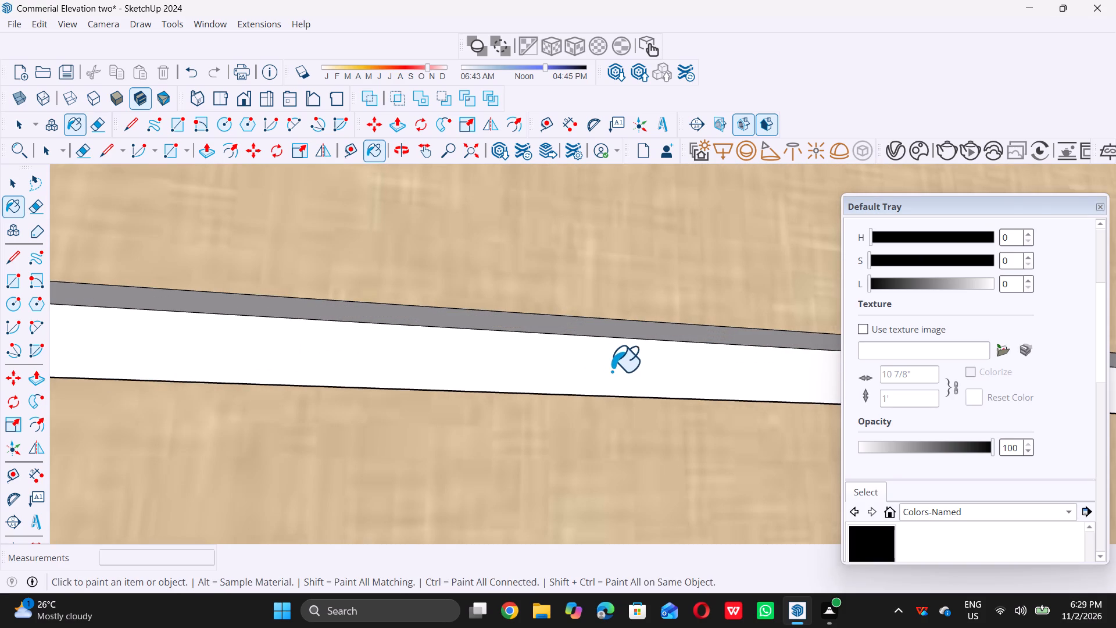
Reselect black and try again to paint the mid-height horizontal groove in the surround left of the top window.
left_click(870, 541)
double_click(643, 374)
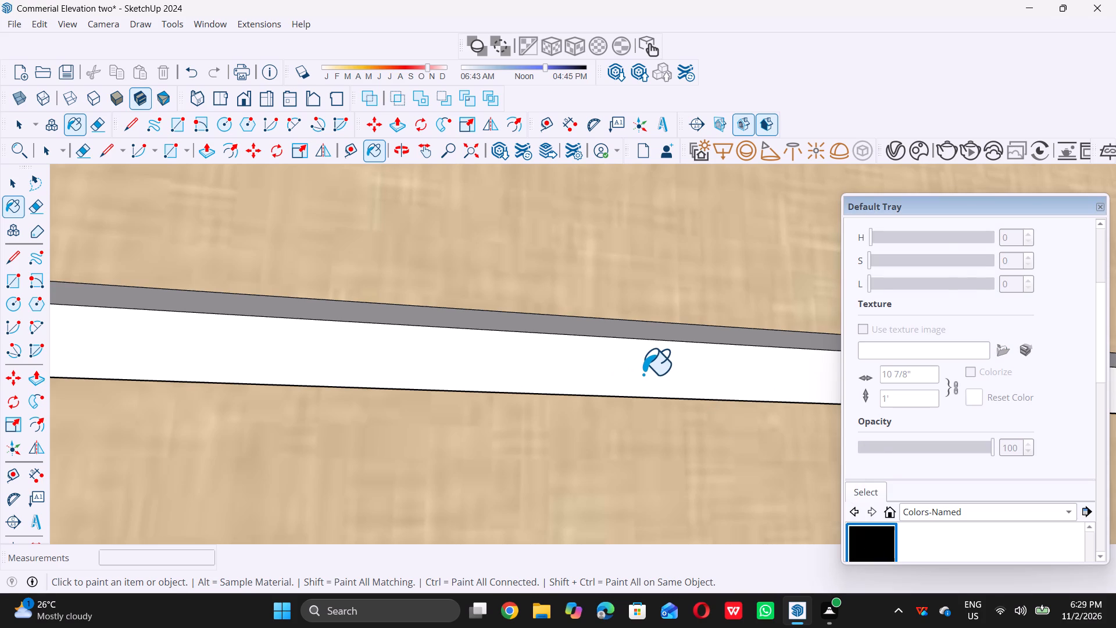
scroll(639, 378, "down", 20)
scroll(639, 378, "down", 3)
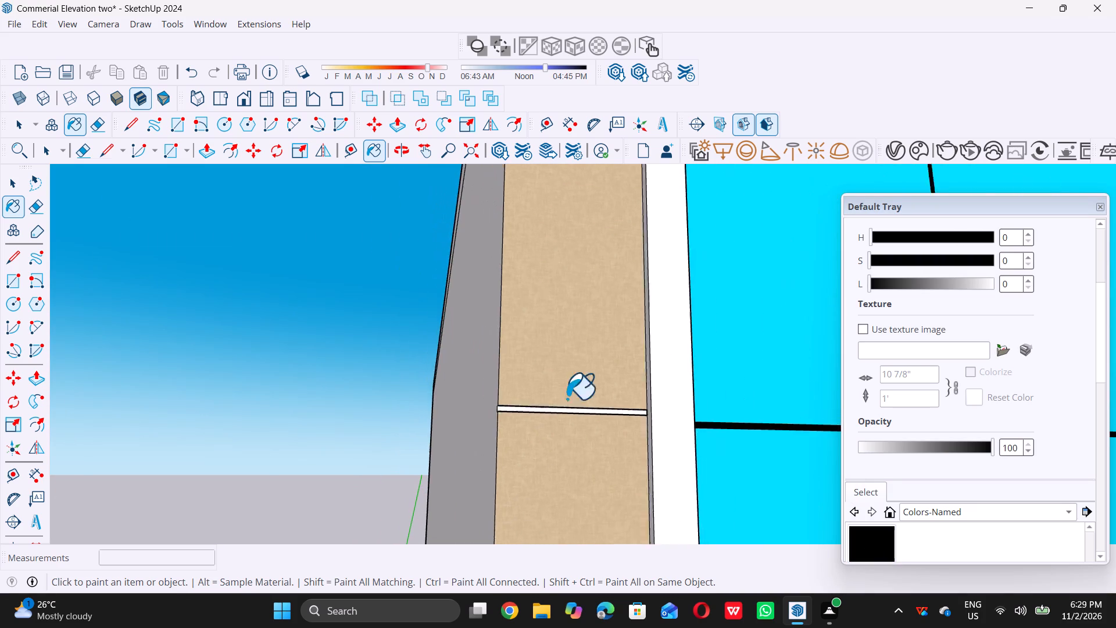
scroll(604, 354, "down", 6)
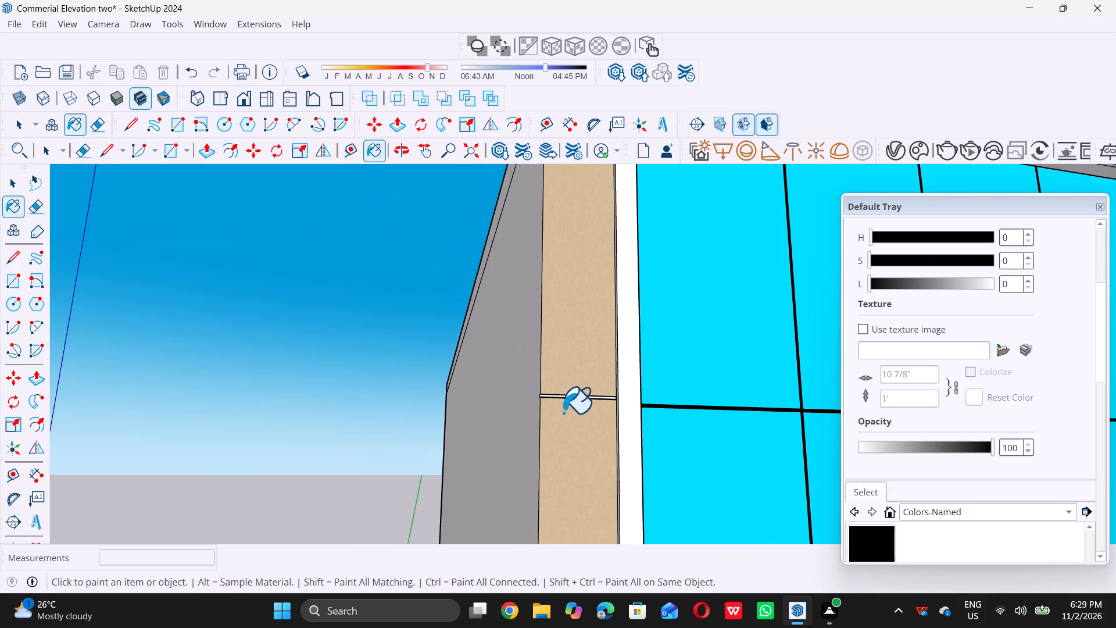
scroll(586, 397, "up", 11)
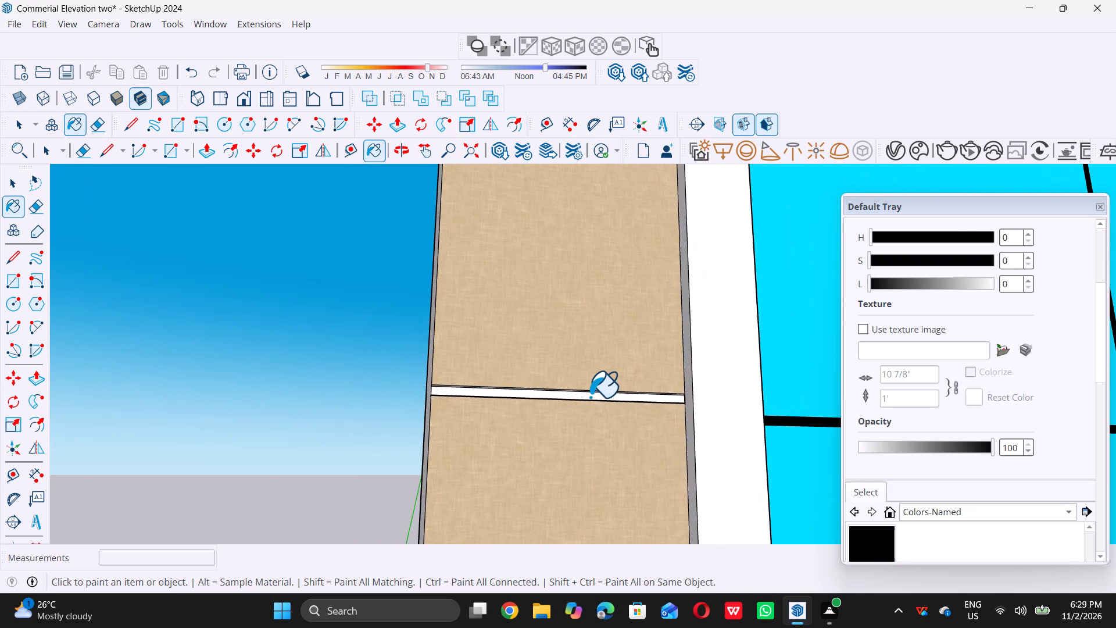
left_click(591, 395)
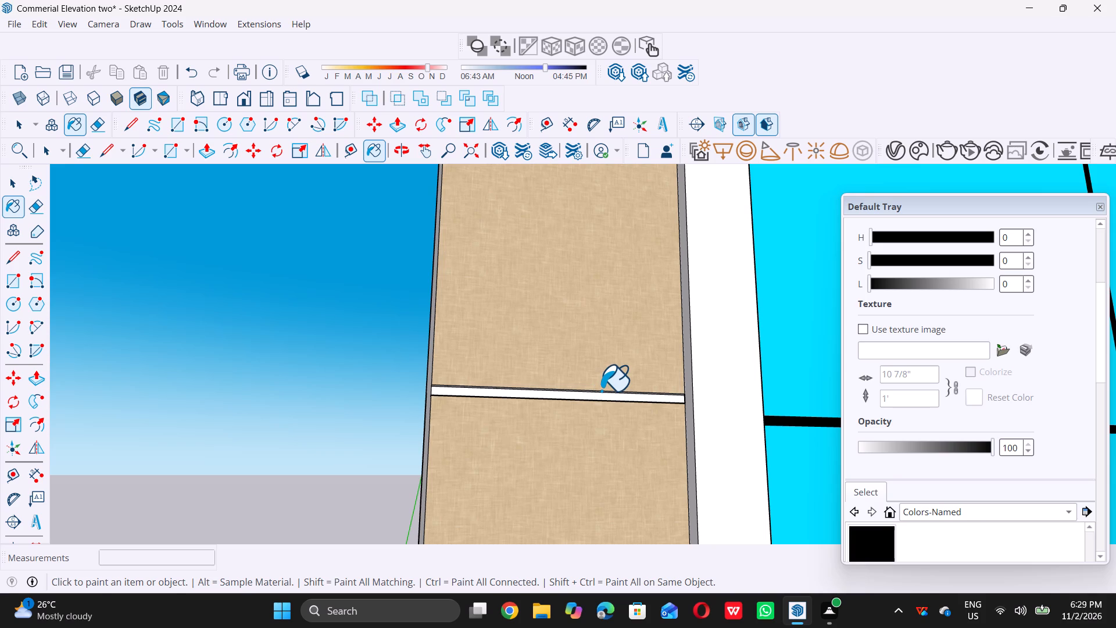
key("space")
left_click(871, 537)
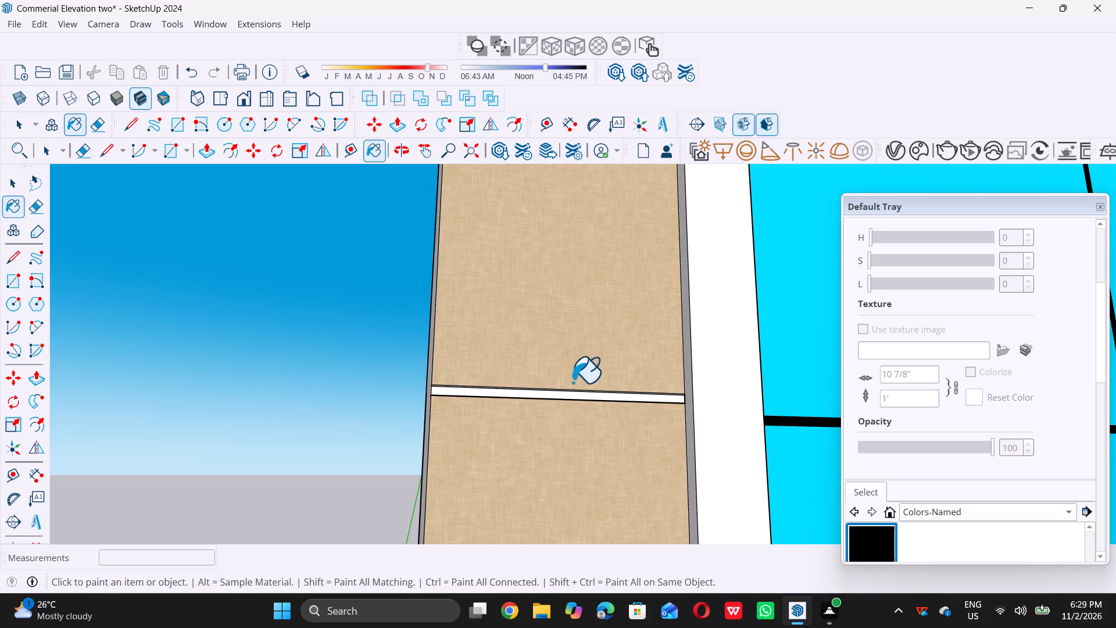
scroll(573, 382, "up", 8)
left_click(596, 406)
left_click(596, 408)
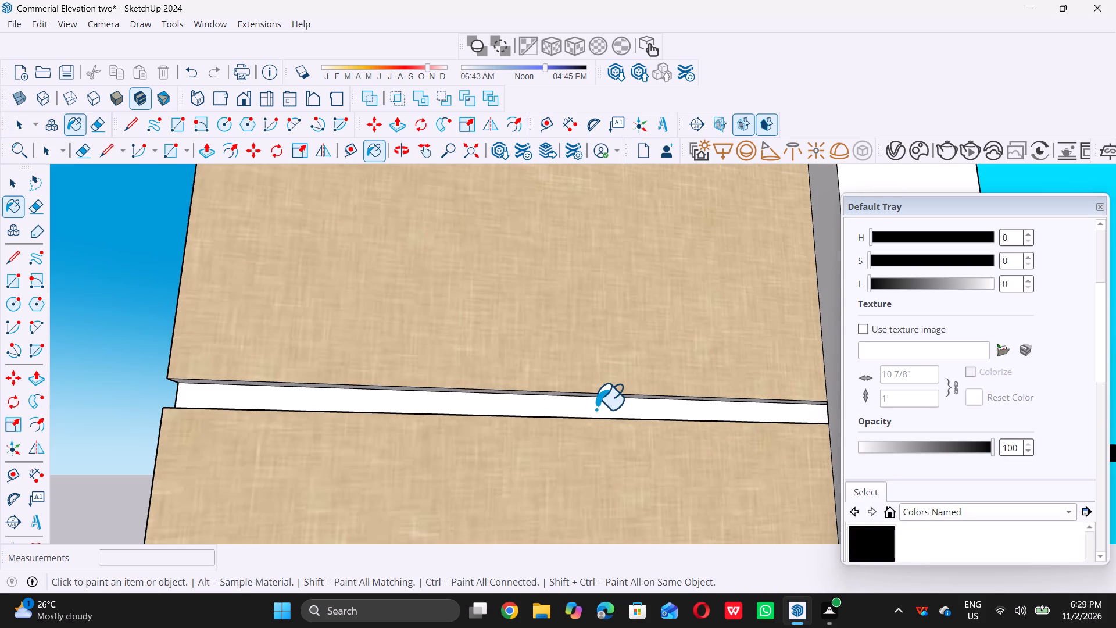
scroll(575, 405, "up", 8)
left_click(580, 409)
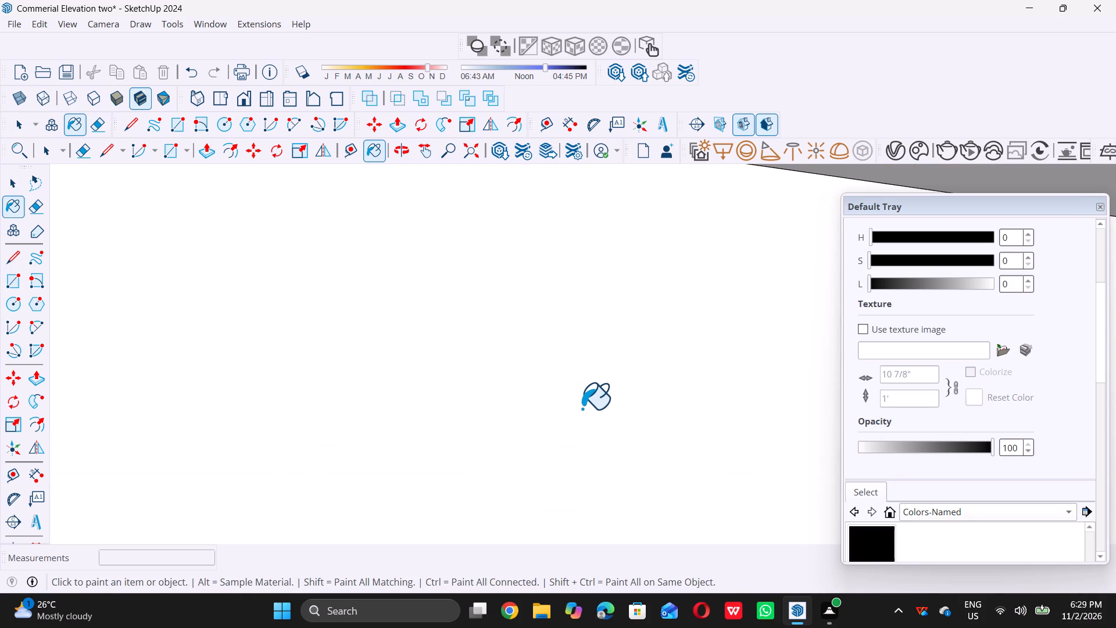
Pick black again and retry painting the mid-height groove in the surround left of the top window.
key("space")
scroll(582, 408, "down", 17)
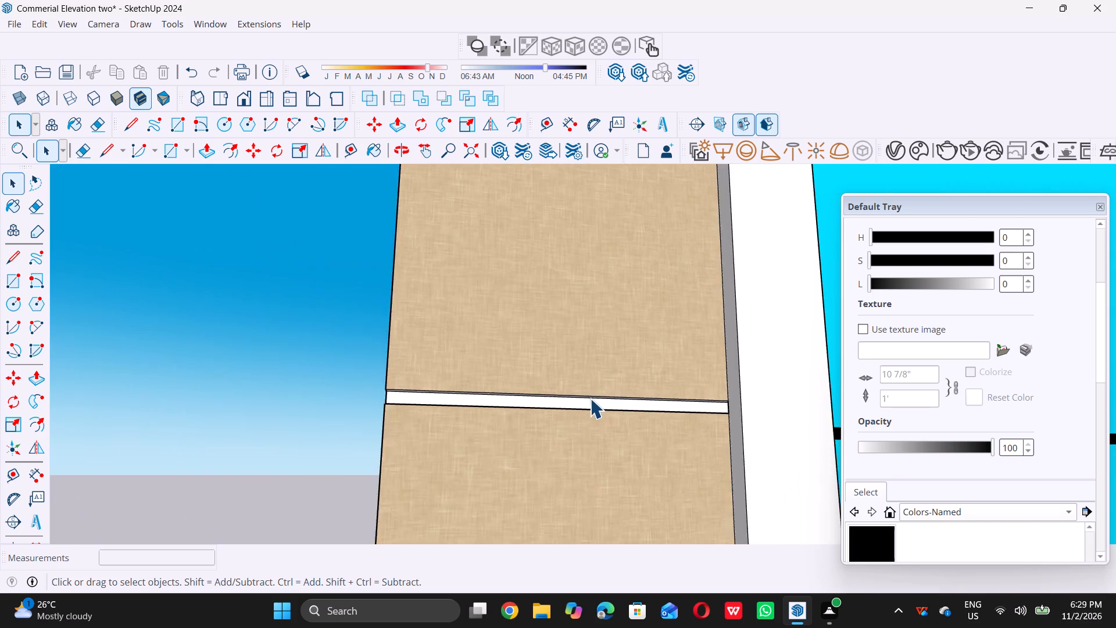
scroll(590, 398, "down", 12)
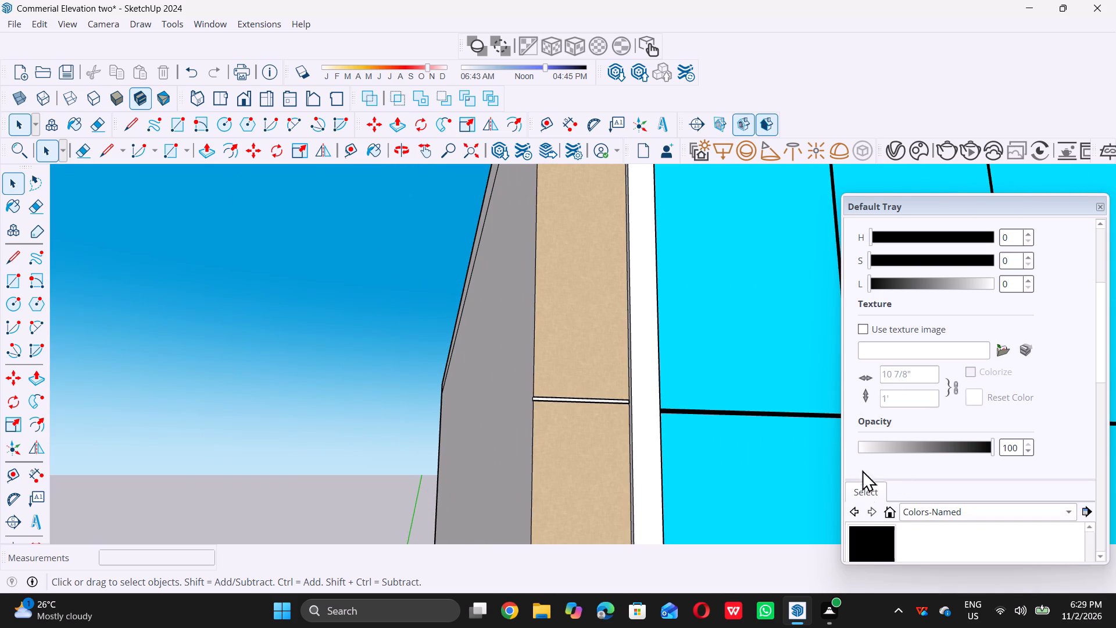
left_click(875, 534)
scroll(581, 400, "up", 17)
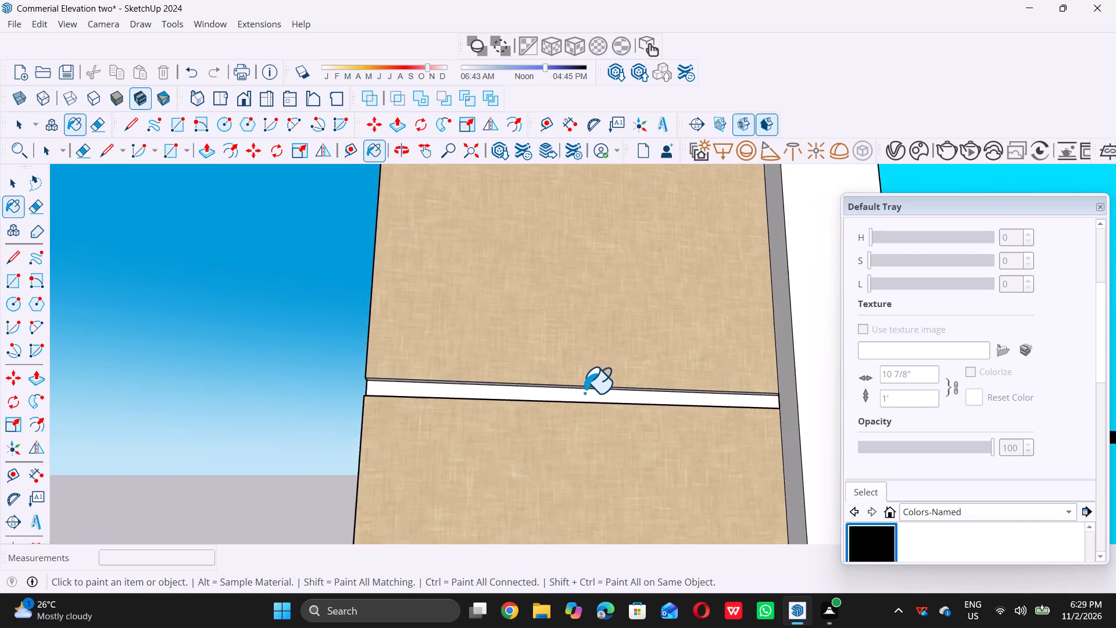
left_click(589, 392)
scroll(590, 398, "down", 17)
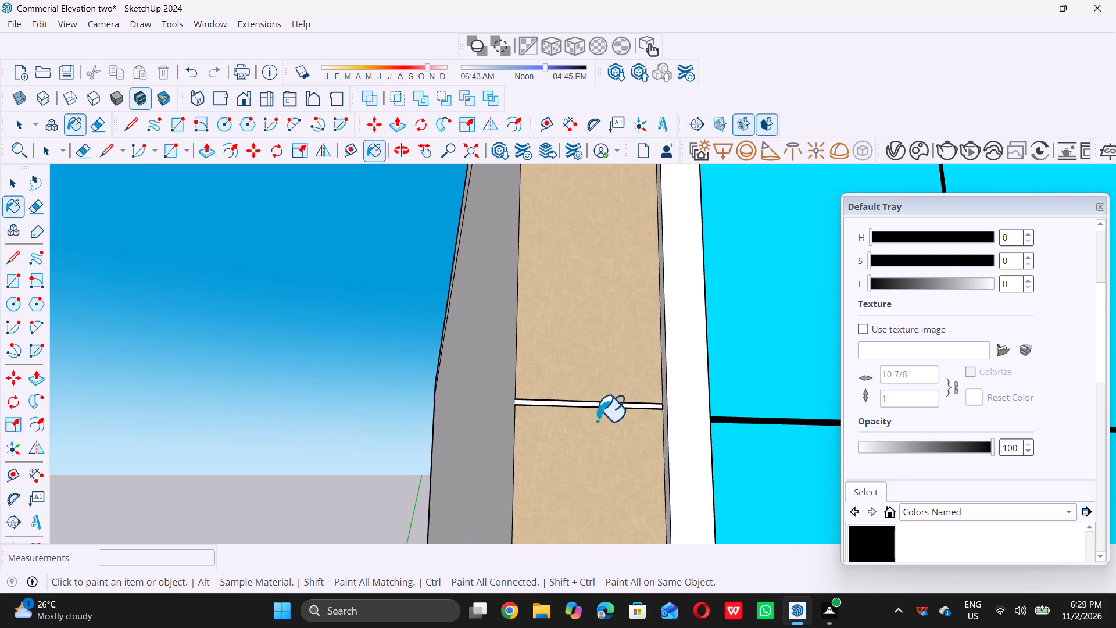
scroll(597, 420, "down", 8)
Paint the horizontal groove in the surround beside the top window frame's upper-left corner black.
scroll(602, 224, "up", 6)
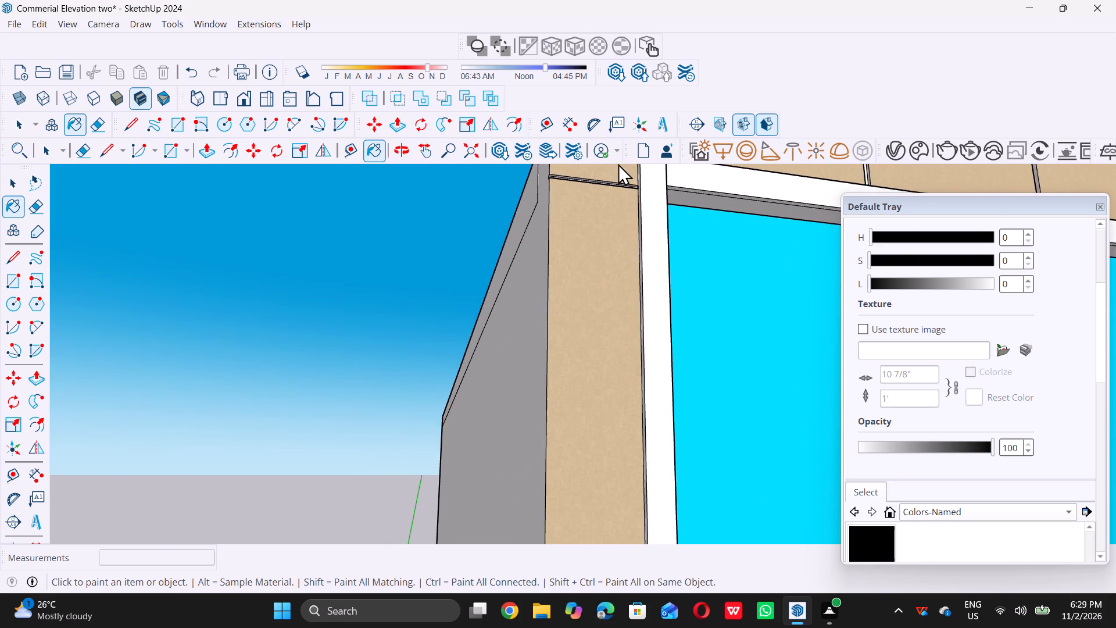
scroll(618, 163, "up", 5)
scroll(602, 311, "down", 10)
scroll(650, 291, "up", 6)
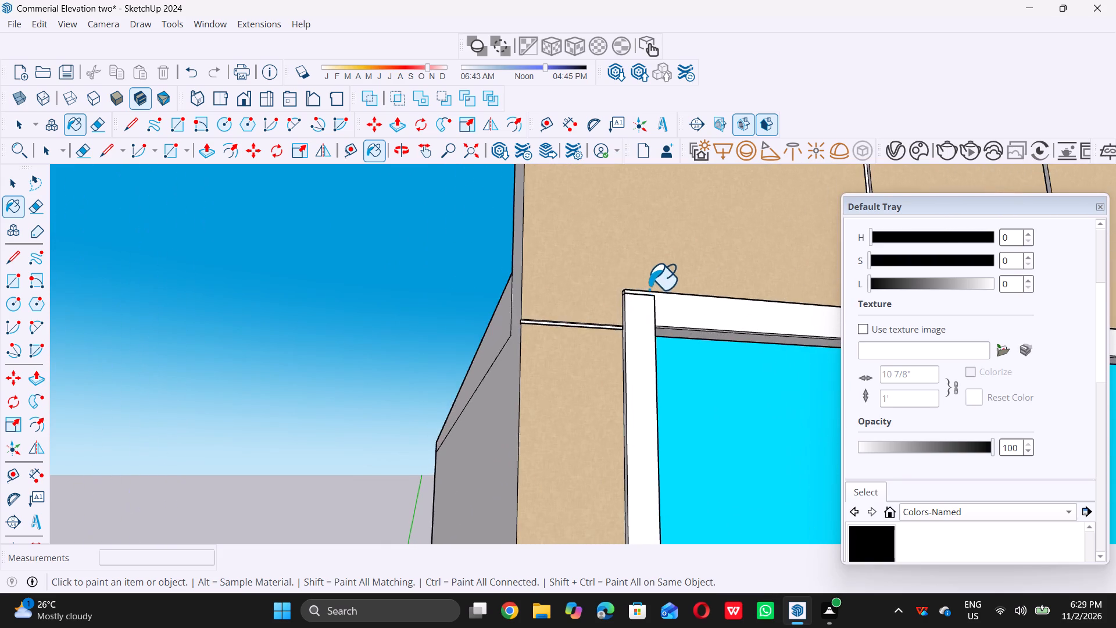
scroll(555, 340, "up", 15)
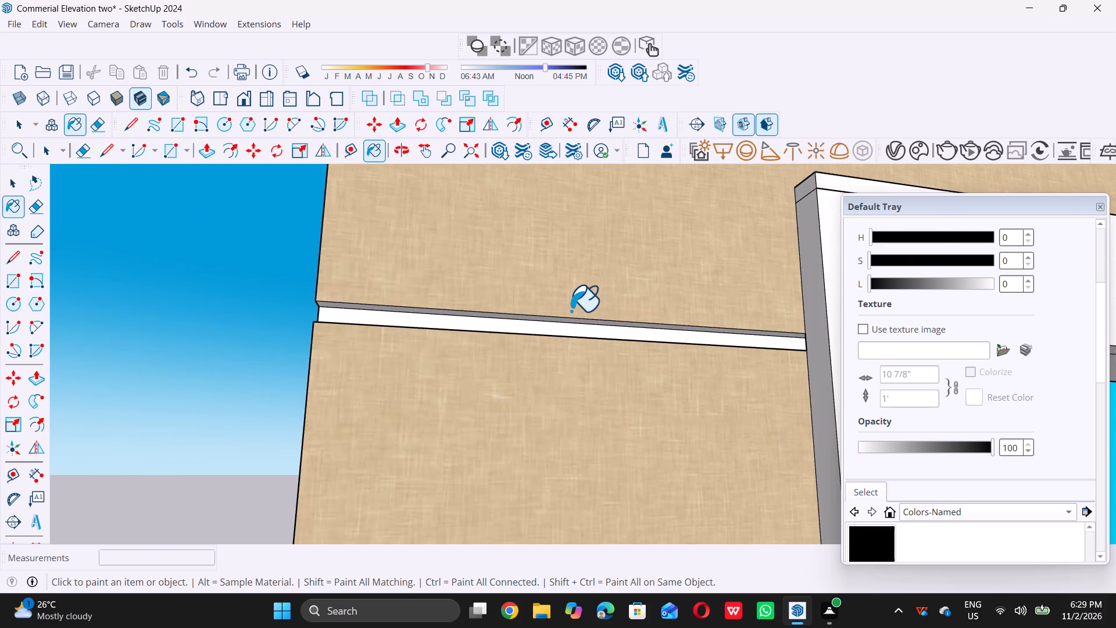
scroll(569, 313, "up", 4)
left_click(575, 333)
scroll(459, 315, "down", 8)
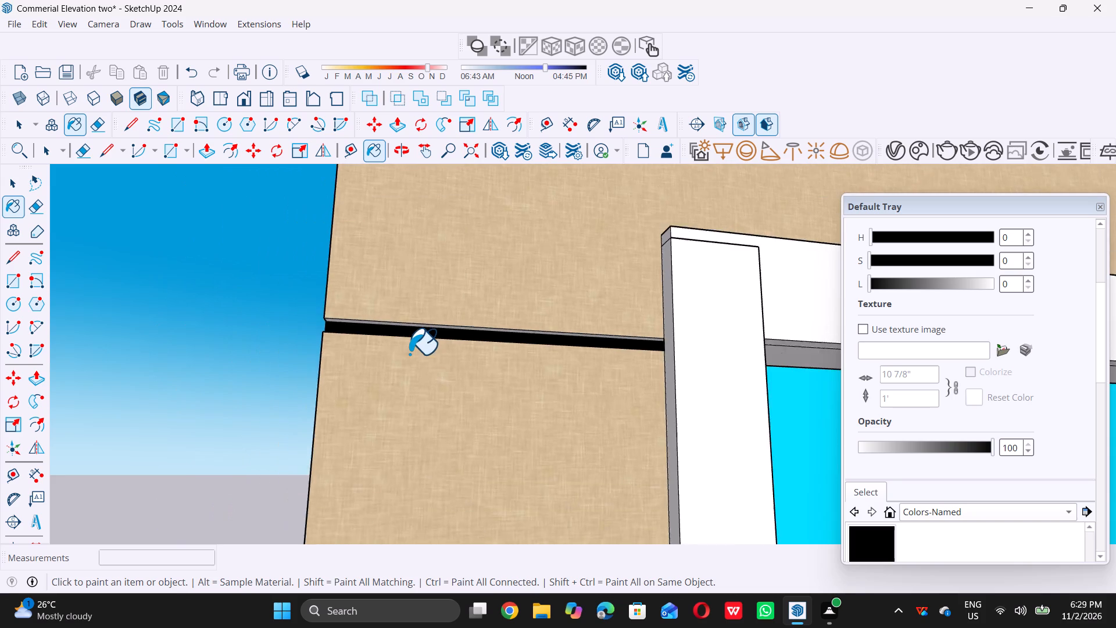
Paint the first two vertical grooves at the left end of the beige band above the top window black.
scroll(409, 354, "down", 14)
scroll(350, 370, "down", 4)
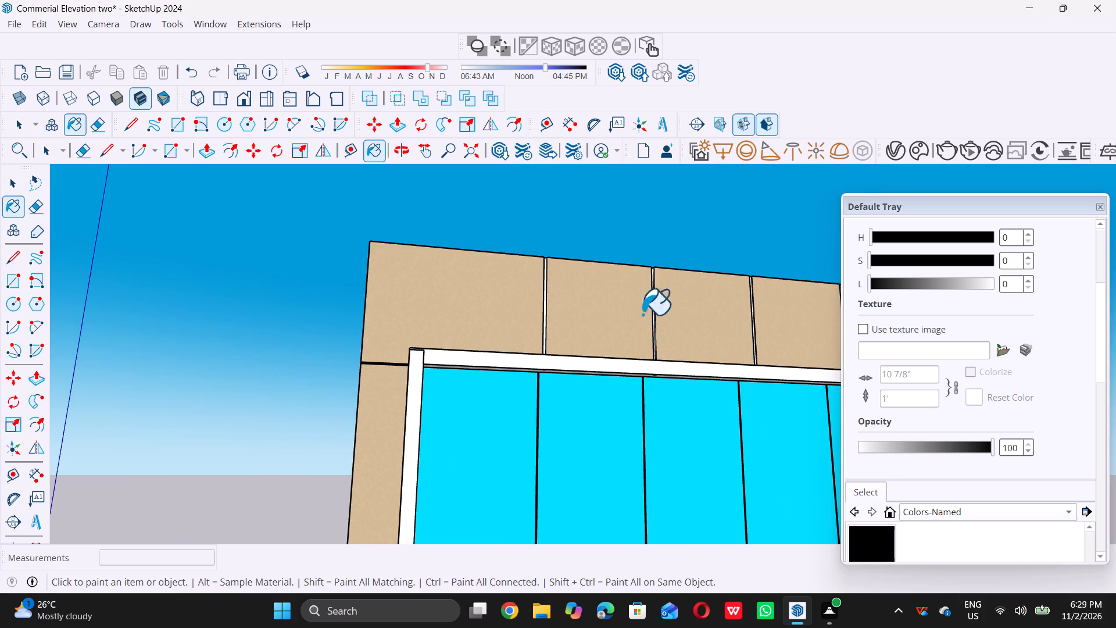
scroll(566, 327, "up", 13)
left_click(523, 316)
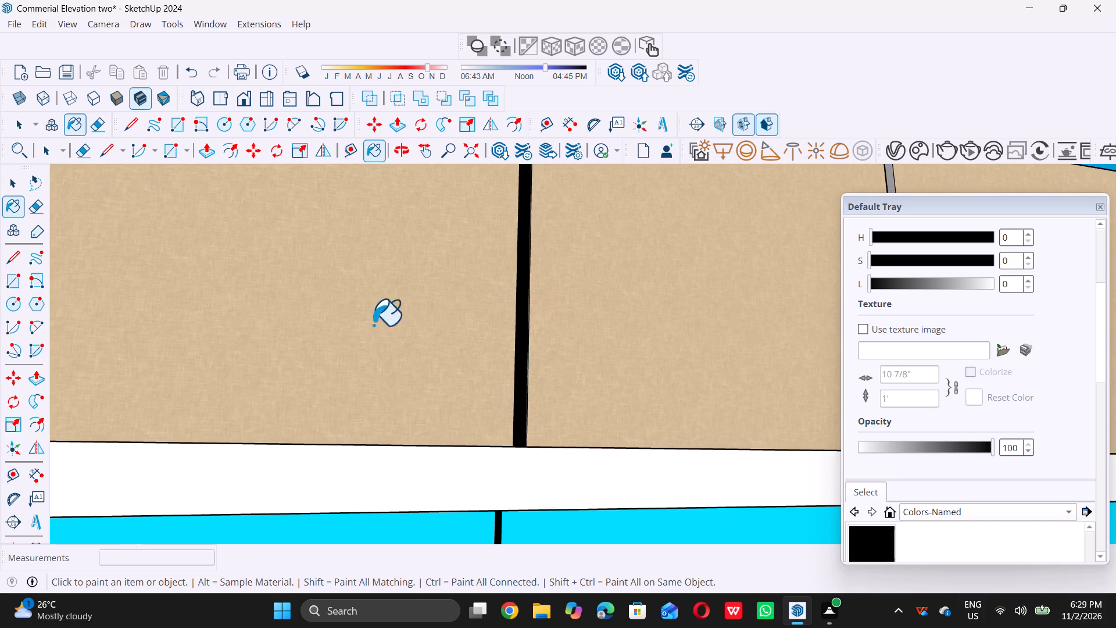
scroll(299, 327, "down", 8)
scroll(679, 308, "up", 5)
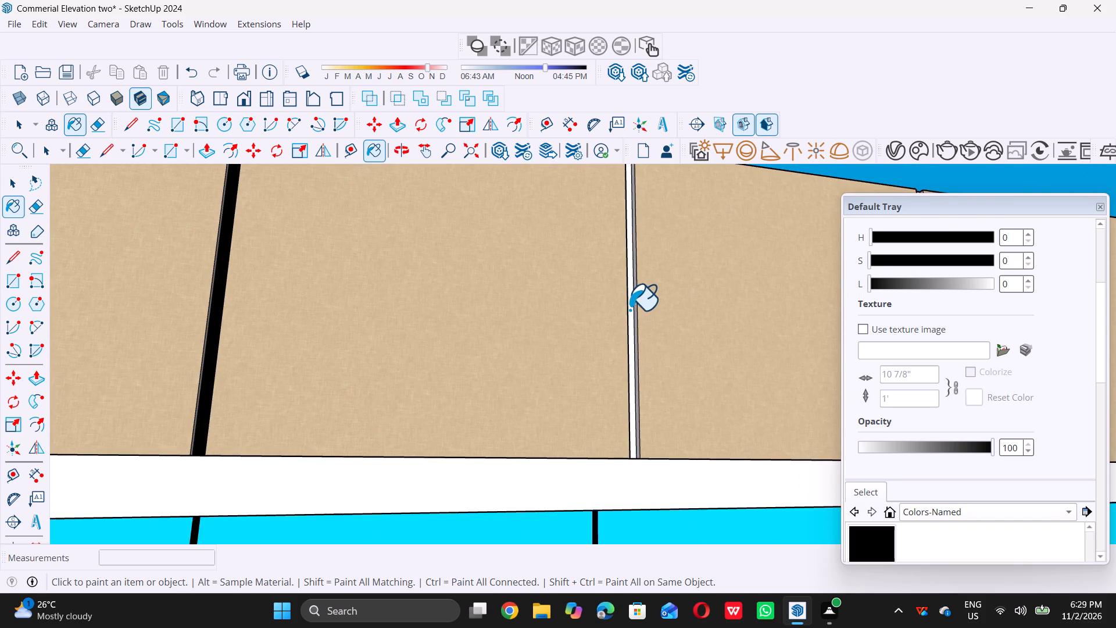
scroll(632, 308, "up", 5)
left_click(633, 306)
scroll(523, 310, "down", 10)
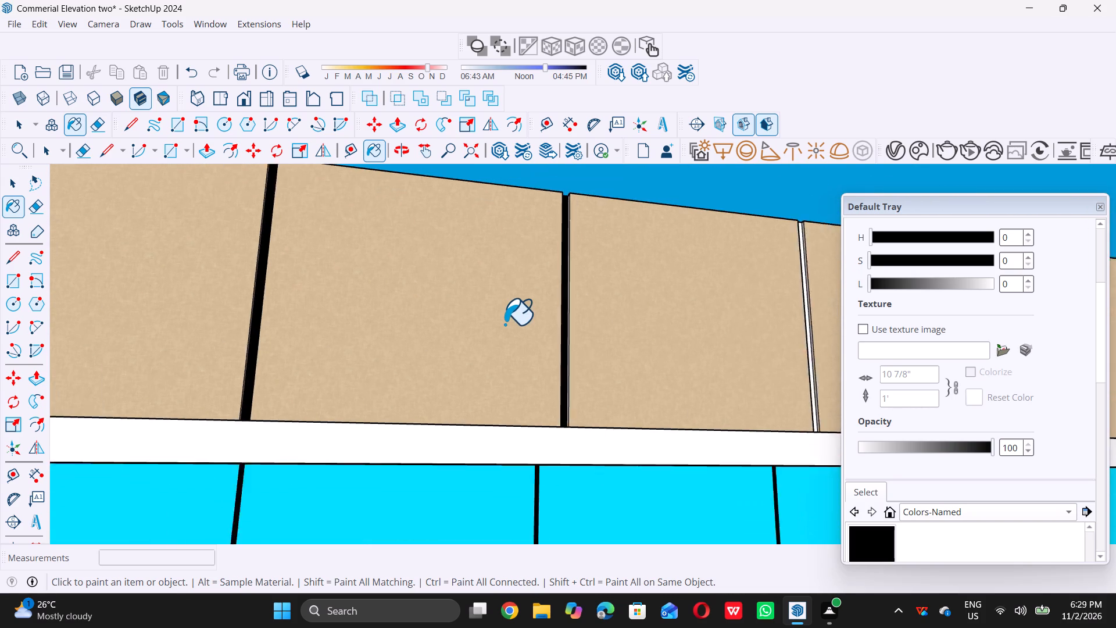
Paint the third and fourth vertical grooves of the beige band above the top window black.
scroll(505, 324, "down", 2)
scroll(749, 317, "up", 11)
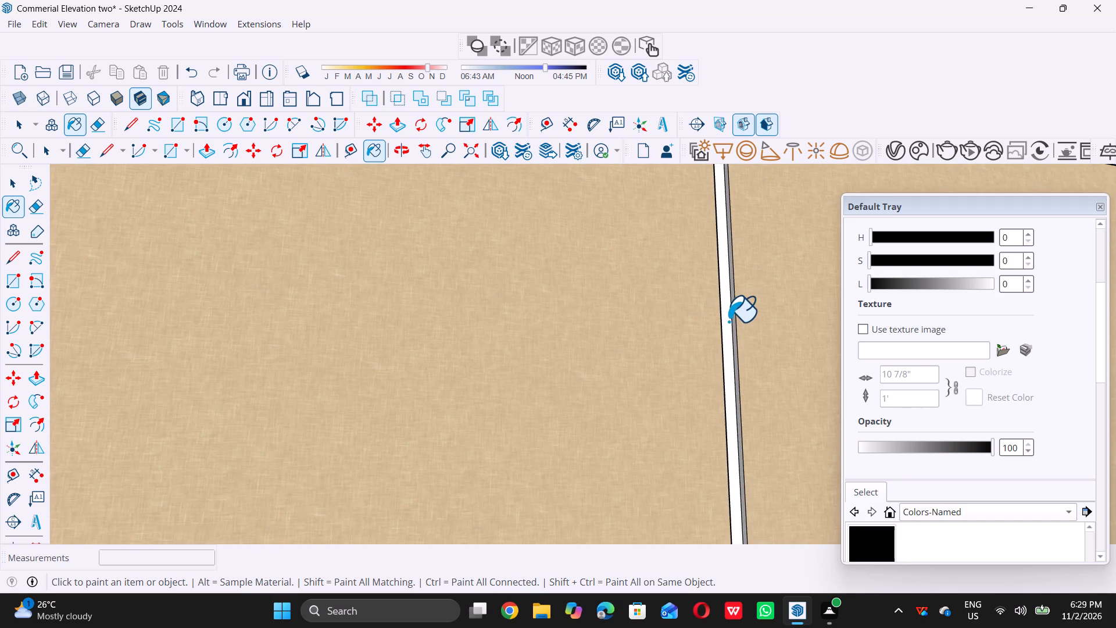
left_click(727, 321)
scroll(636, 332, "down", 19)
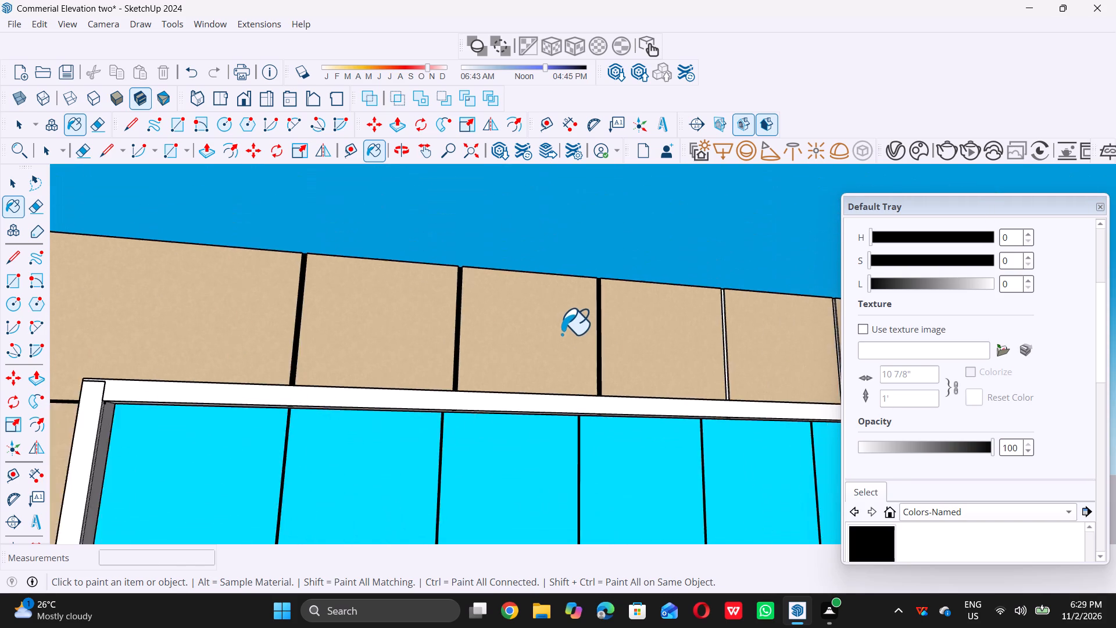
scroll(561, 334, "down", 3)
scroll(771, 334, "up", 4)
scroll(582, 349, "up", 13)
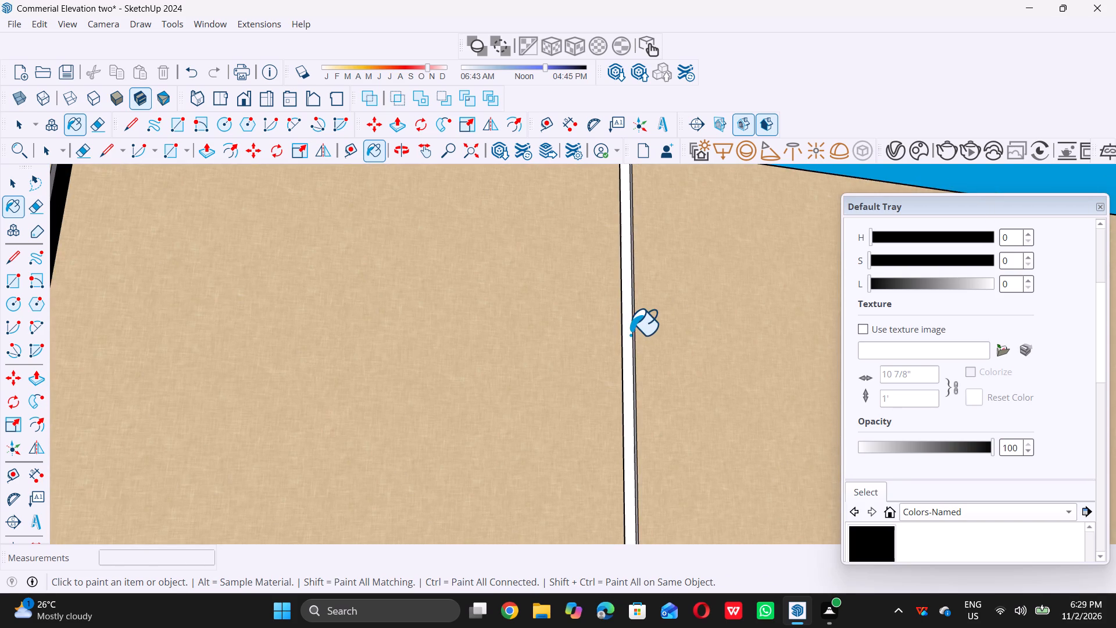
left_click(628, 332)
scroll(599, 340, "down", 9)
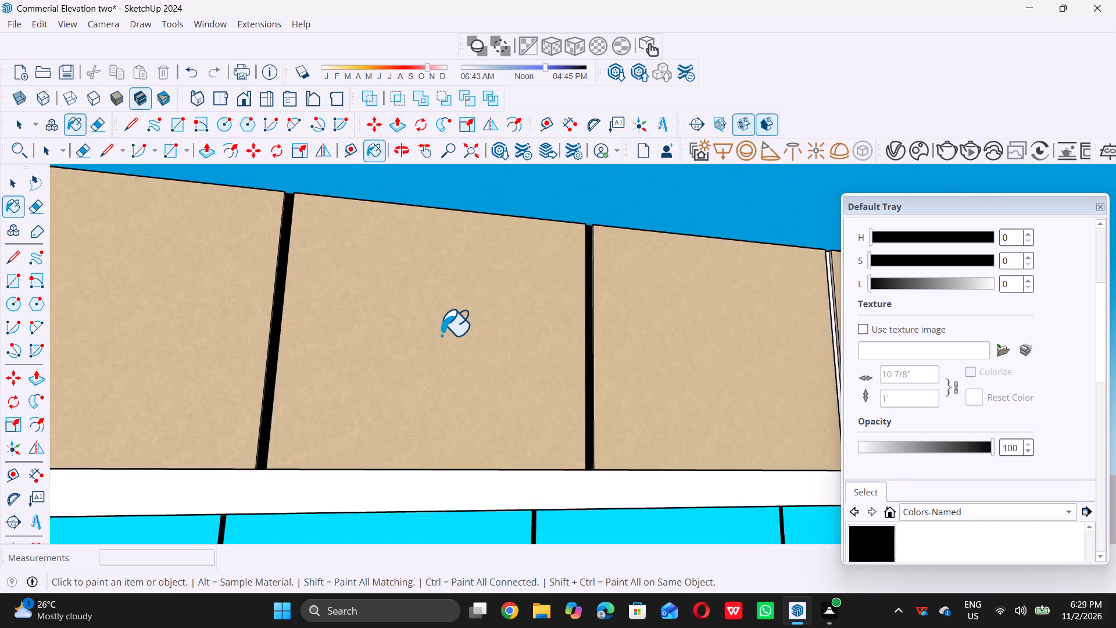
Paint the last vertical groove at the right end of the beige band above the top window black.
scroll(441, 335, "down", 6)
scroll(688, 359, "up", 5)
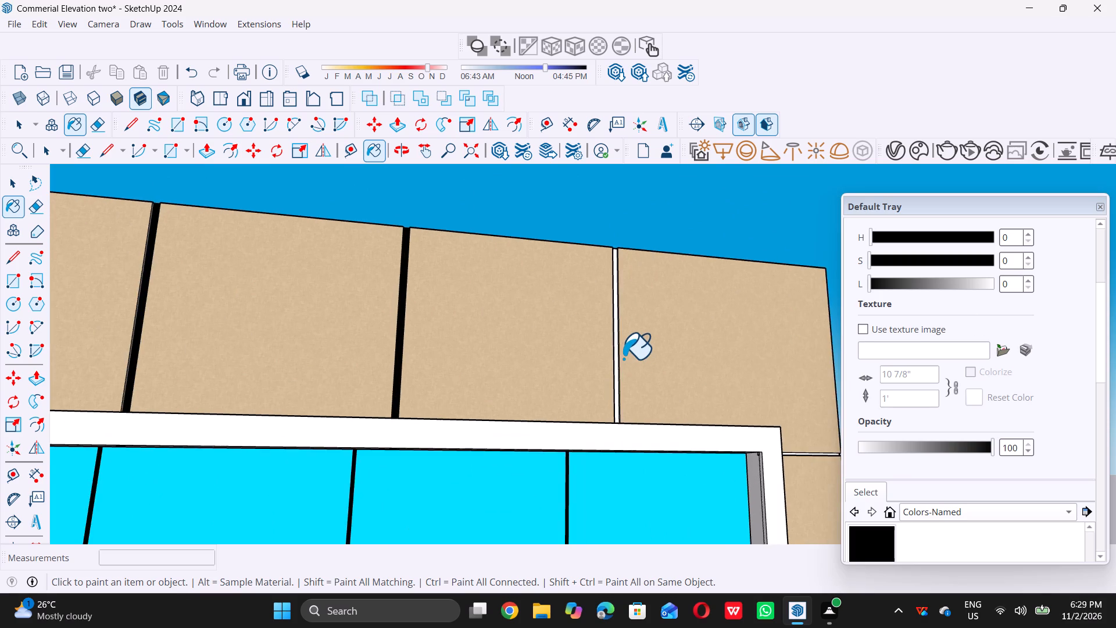
scroll(621, 357, "up", 9)
left_click(611, 348)
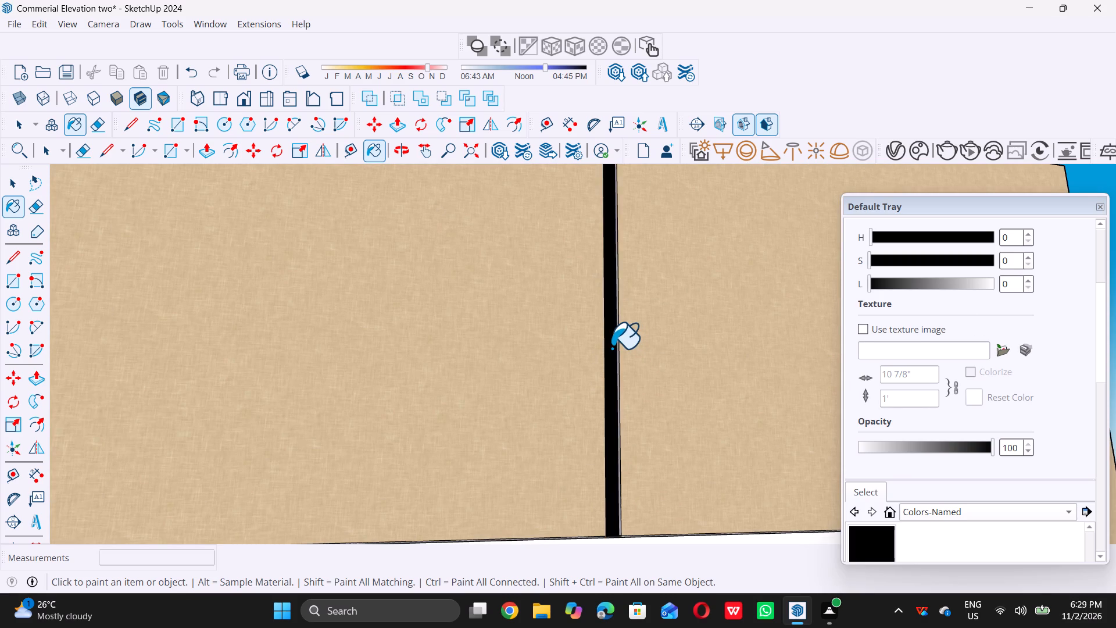
scroll(620, 344, "down", 18)
Paint the horizontal groove in the surround beside the top window frame's upper-right corner black.
scroll(757, 352, "up", 5)
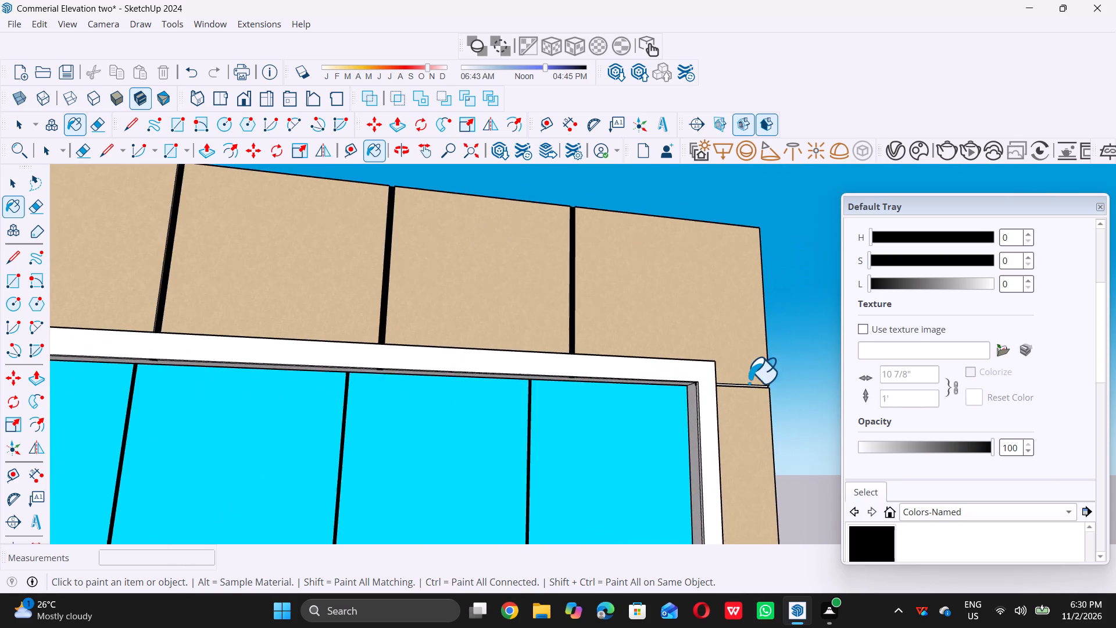
scroll(746, 389, "up", 17)
left_click(760, 377)
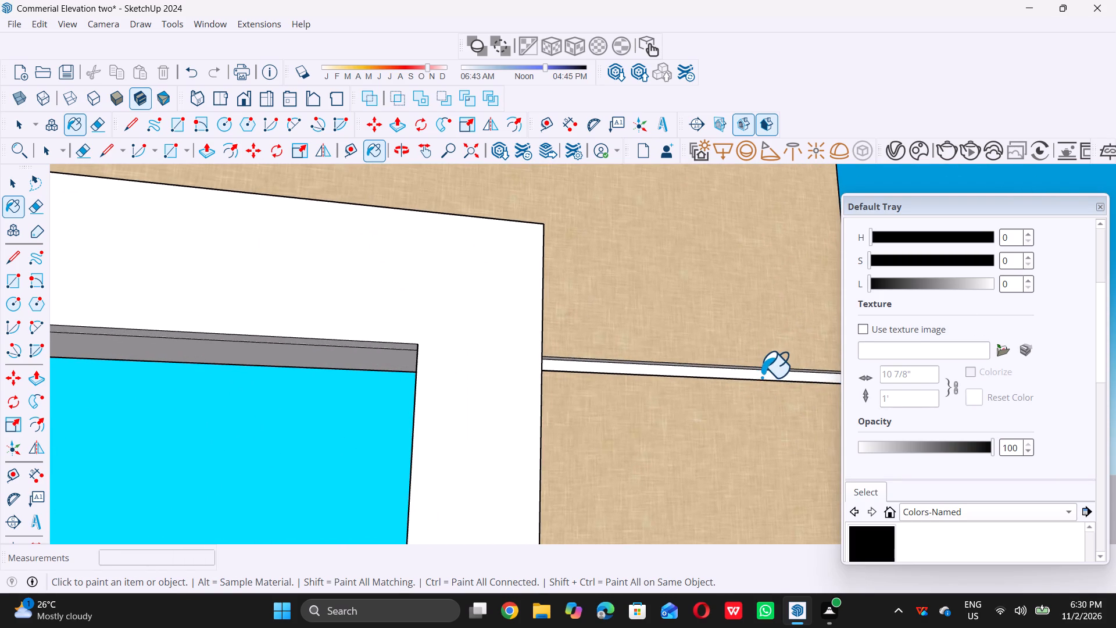
scroll(757, 358, "up", 1)
scroll(757, 358, "down", 20)
scroll(757, 358, "down", 6)
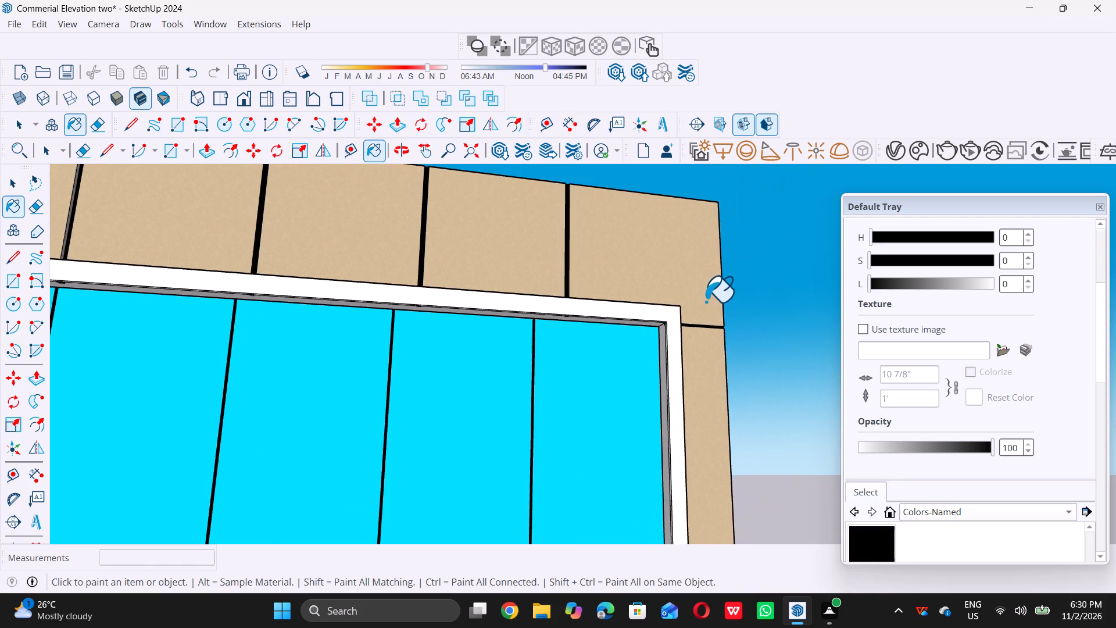
scroll(706, 301, "down", 10)
scroll(674, 344, "down", 5)
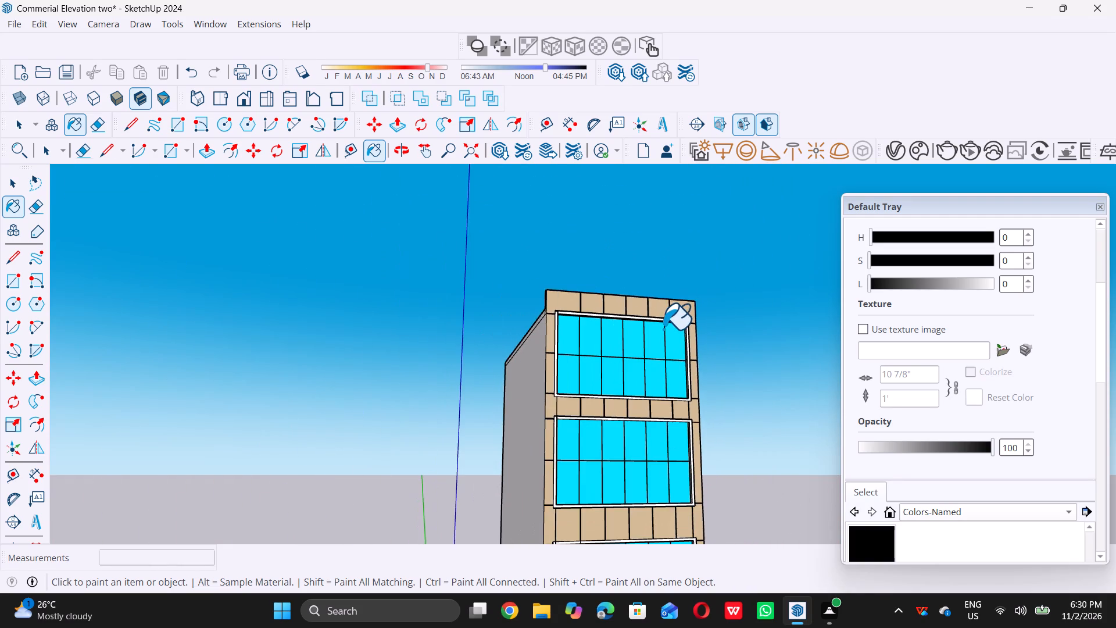
Review the whole building from the front, the side and above.
scroll(663, 329, "down", 8)
key("space")
middle_click_drag(670, 316, 671, 345)
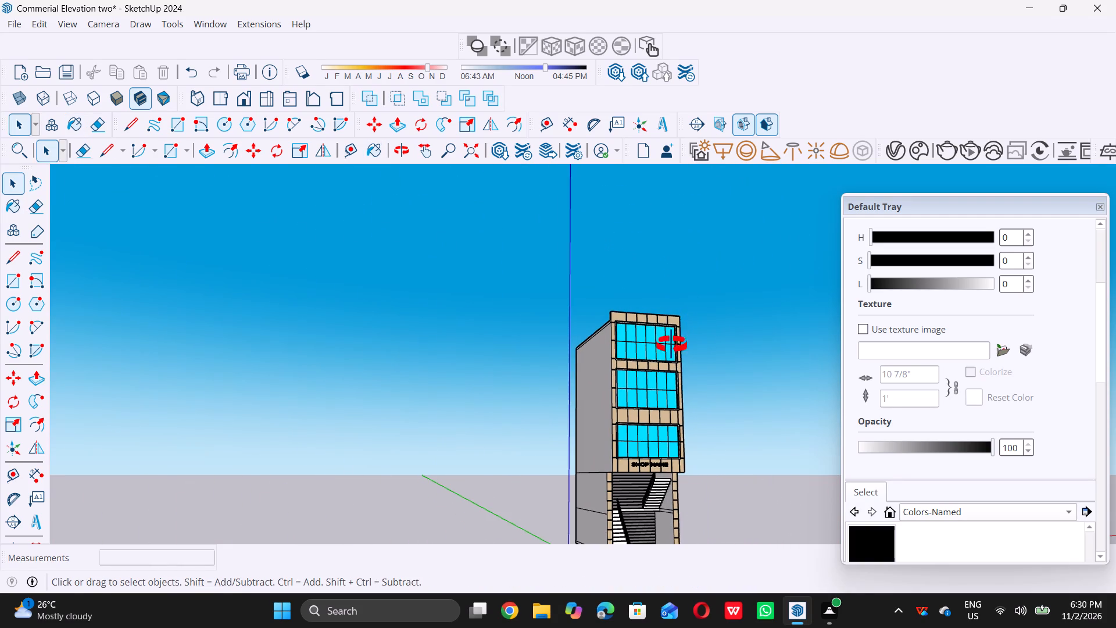
middle_click_drag(671, 345, 574, 412)
middle_click(574, 412)
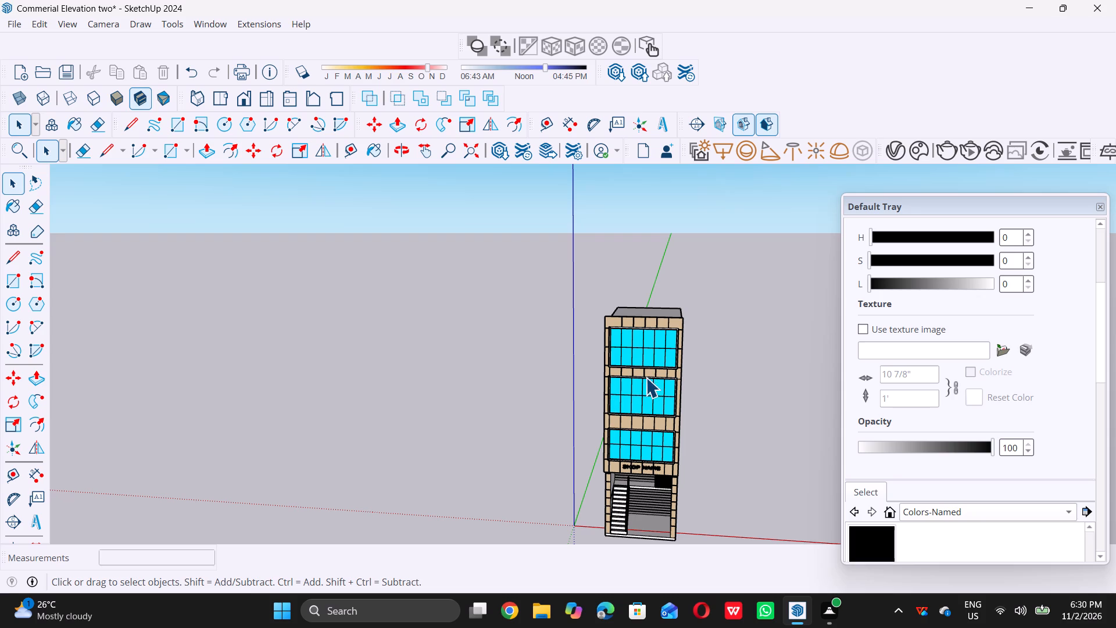
scroll(635, 376, "down", 4)
middle_click_drag(561, 381, 655, 424)
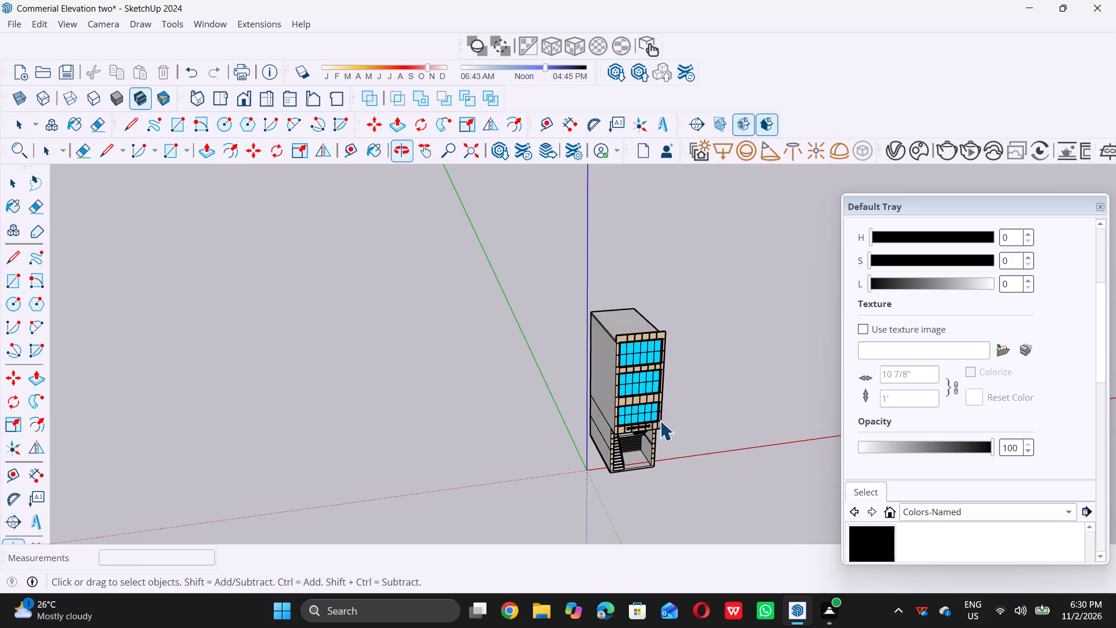
middle_click_drag(581, 323, 671, 394)
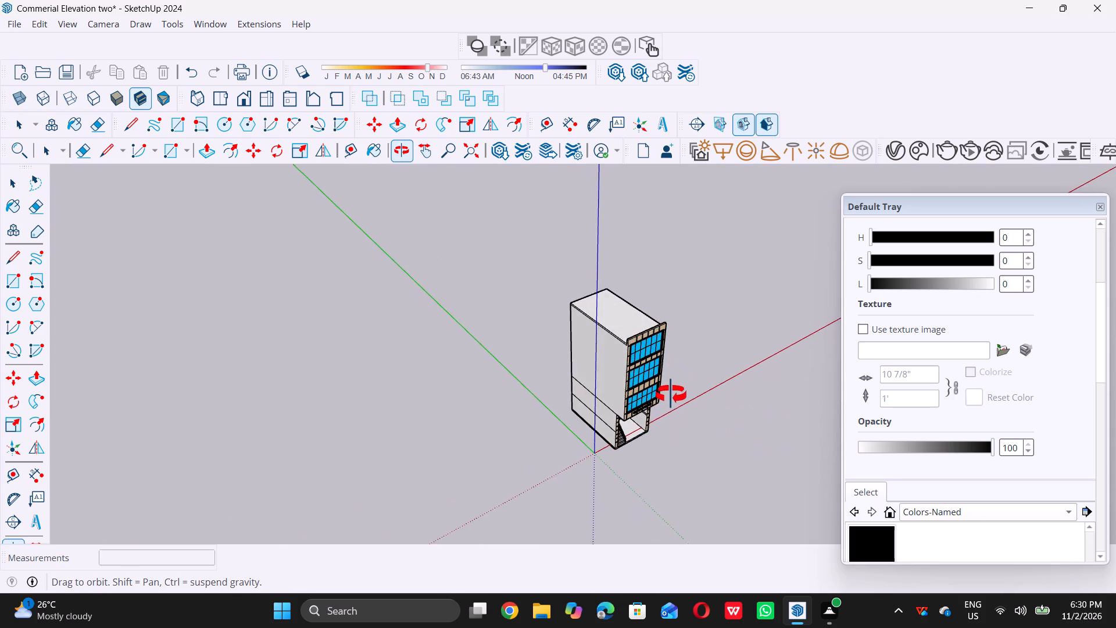
middle_click_drag(671, 394, 481, 469)
Draw a 9" by 9" rectangle on the facade frame's white top face, between its left end and the first black groove.
scroll(501, 416, "up", 2)
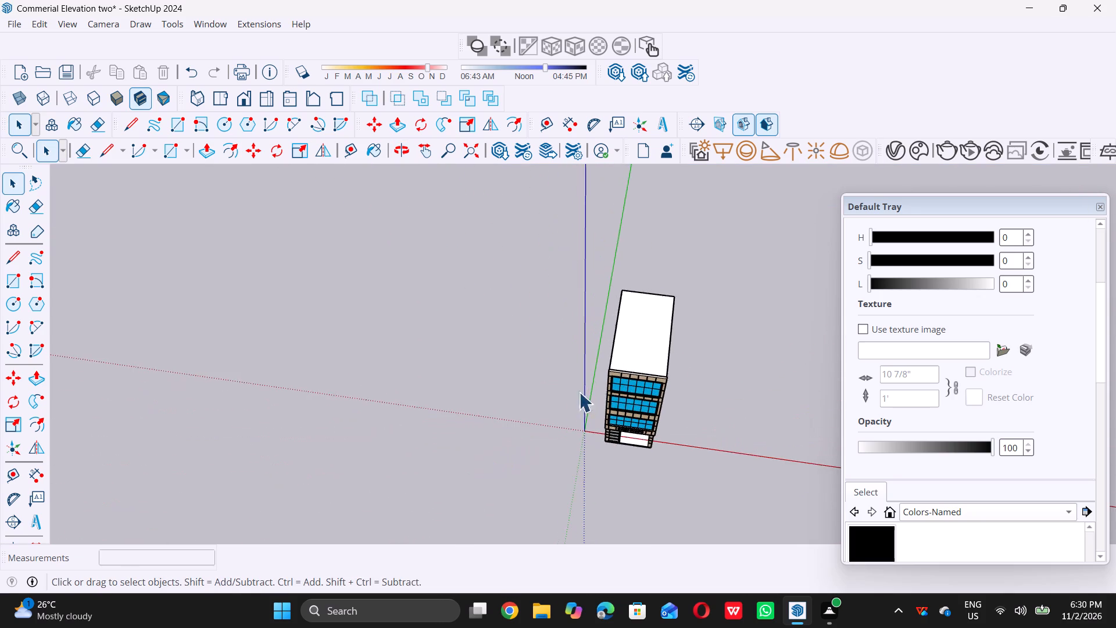
scroll(579, 392, "up", 5)
scroll(628, 385, "up", 7)
scroll(478, 377, "up", 6)
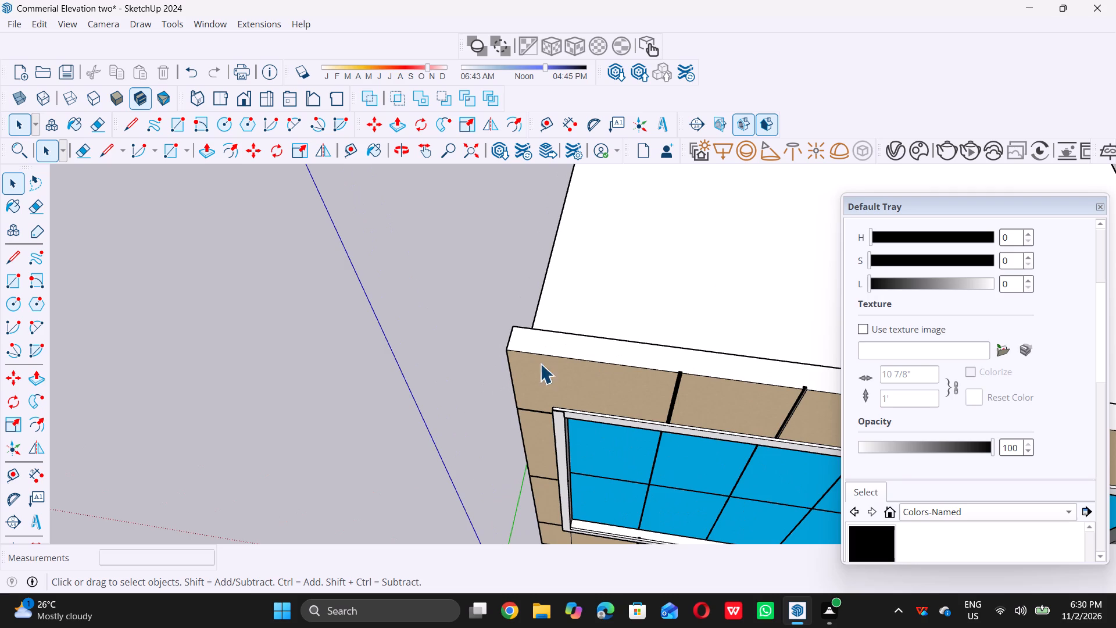
scroll(426, 338, "down", 5)
scroll(555, 346, "up", 6)
scroll(444, 348, "up", 3)
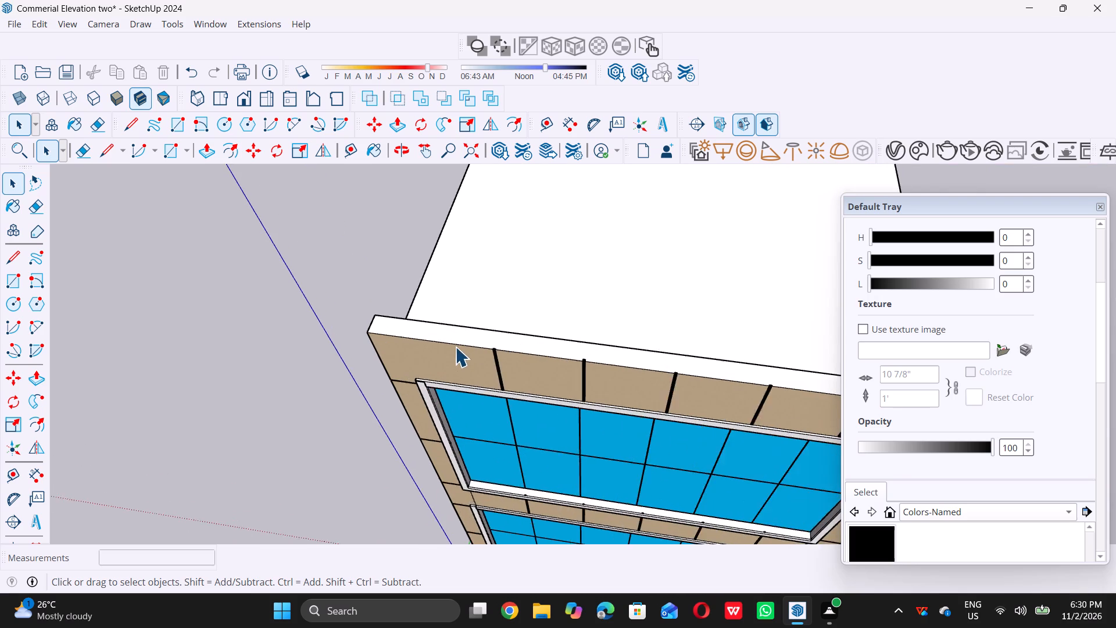
scroll(455, 347, "up", 4)
middle_click_drag(480, 338, 492, 362)
scroll(478, 361, "up", 8)
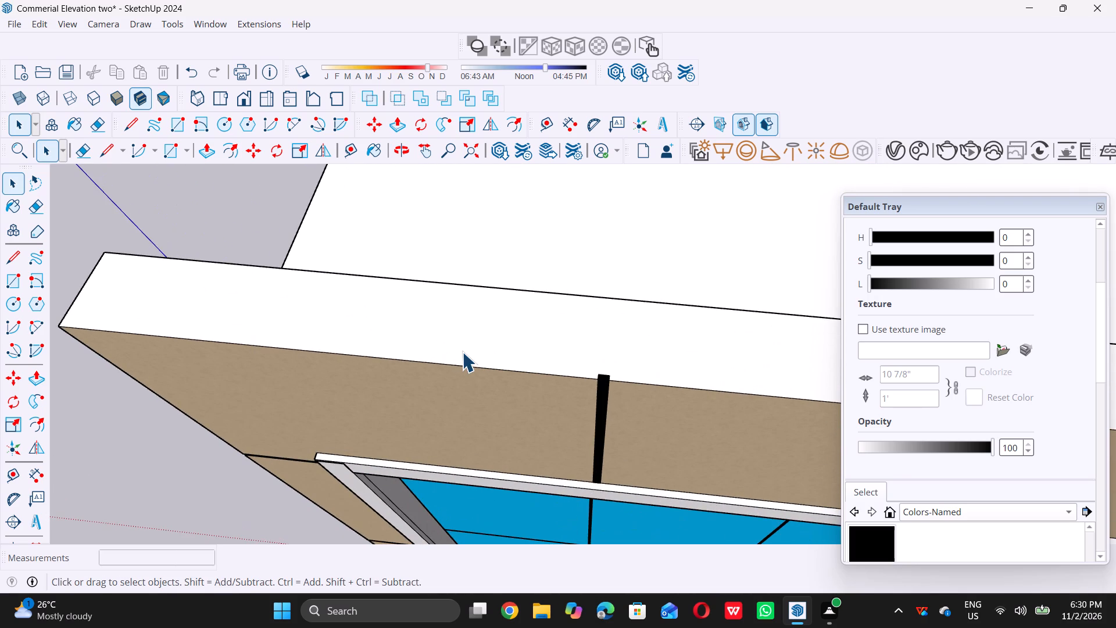
key("r")
triple_click(430, 361)
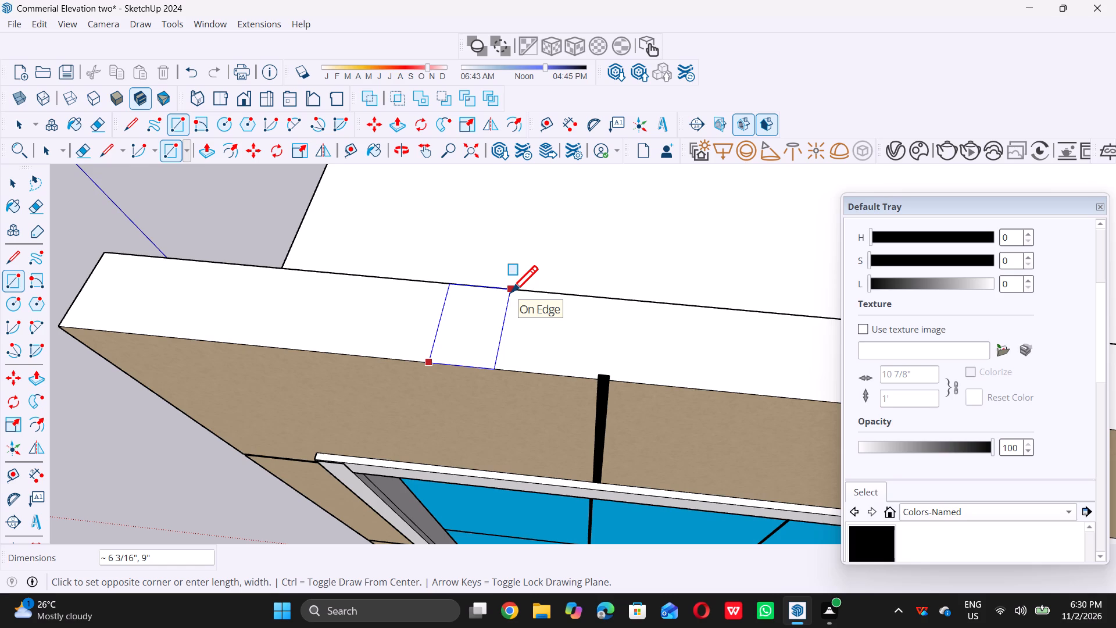
key("9")
key("shift+quotedbl")
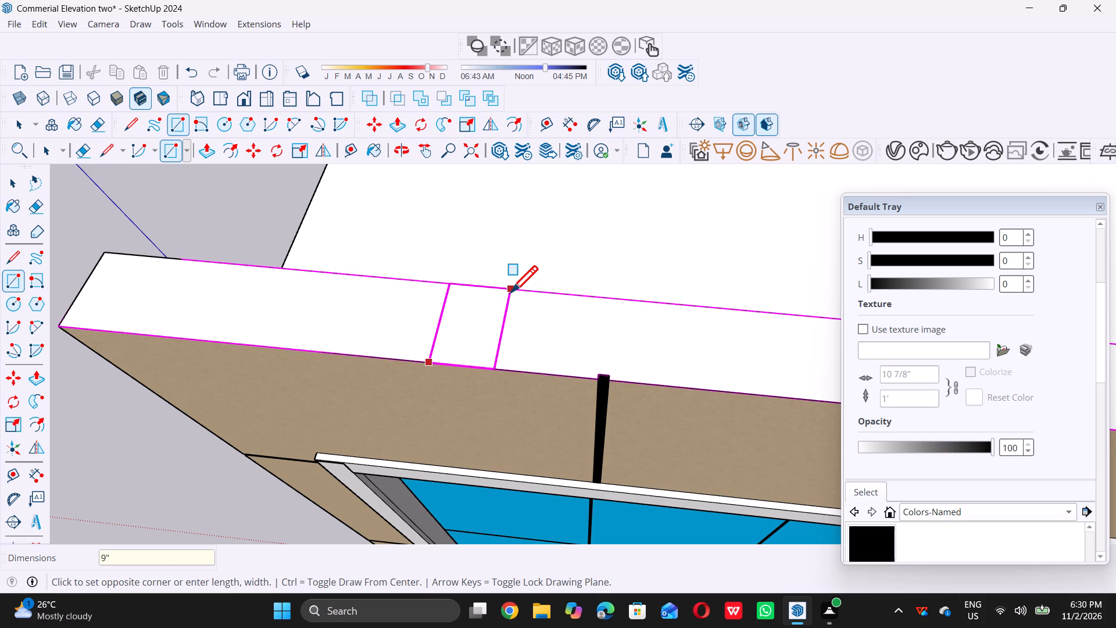
key("comma")
key("9")
key("shift+quotedbl")
key("Return")
key("space")
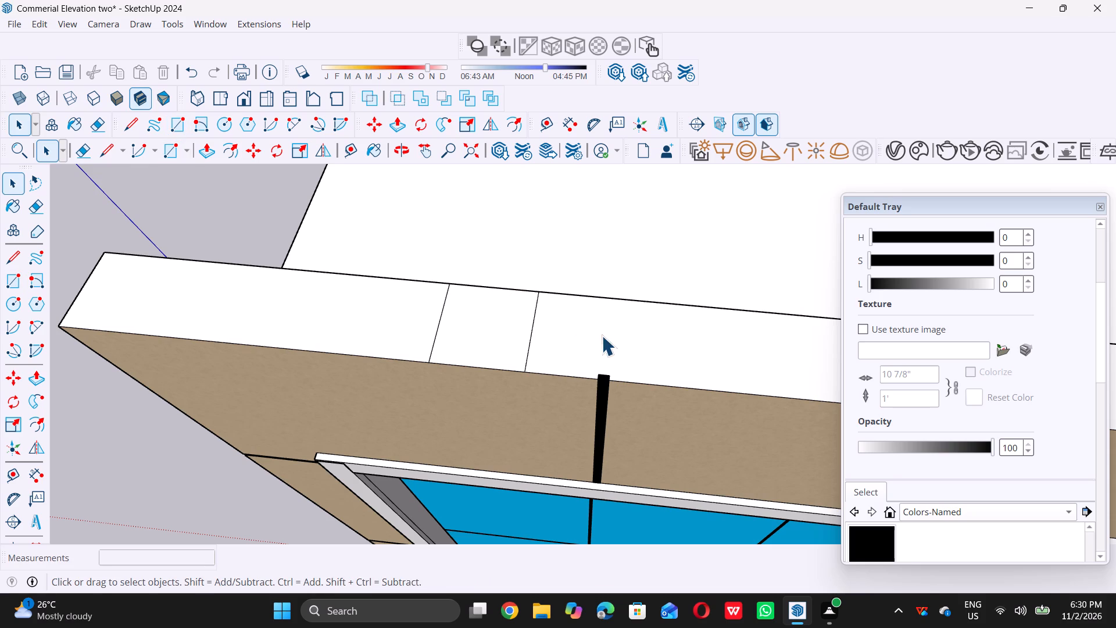
Draw a second 9" by 9" square on the facade's top face, between the second and third black grooves.
scroll(437, 309, "down", 10)
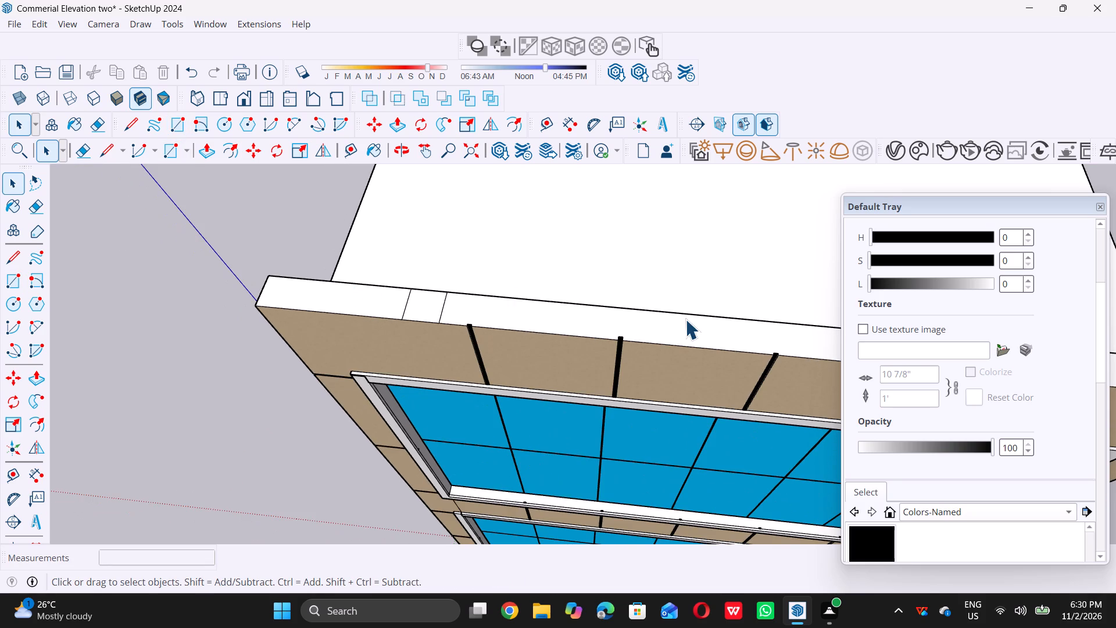
scroll(614, 304, "down", 11)
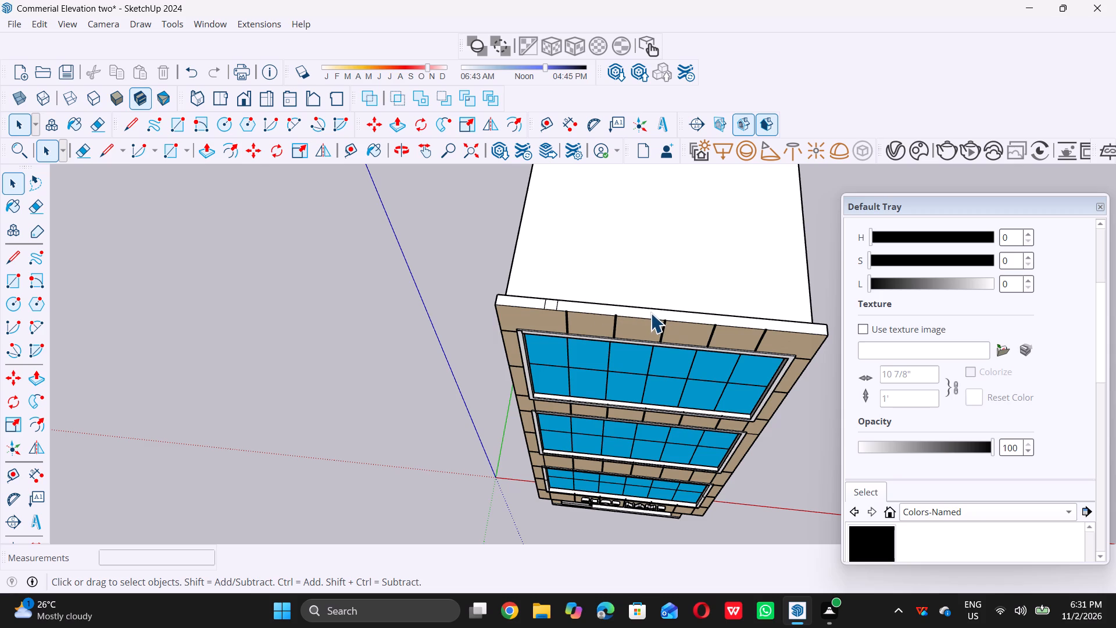
middle_click_drag(644, 305, 626, 313)
middle_click(626, 313)
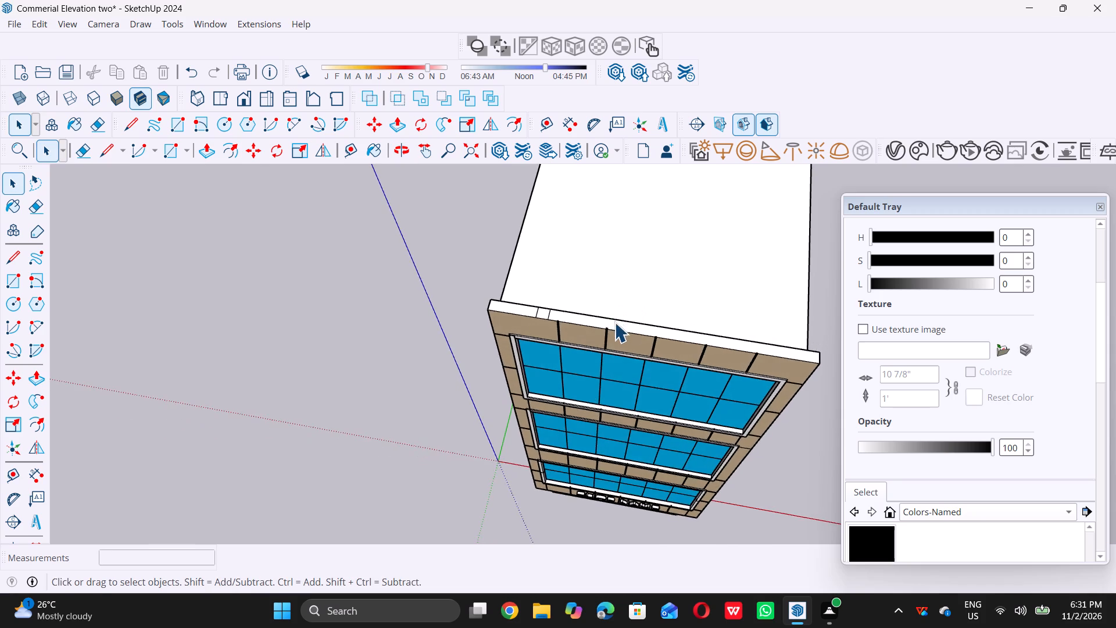
scroll(614, 322, "up", 11)
key("r")
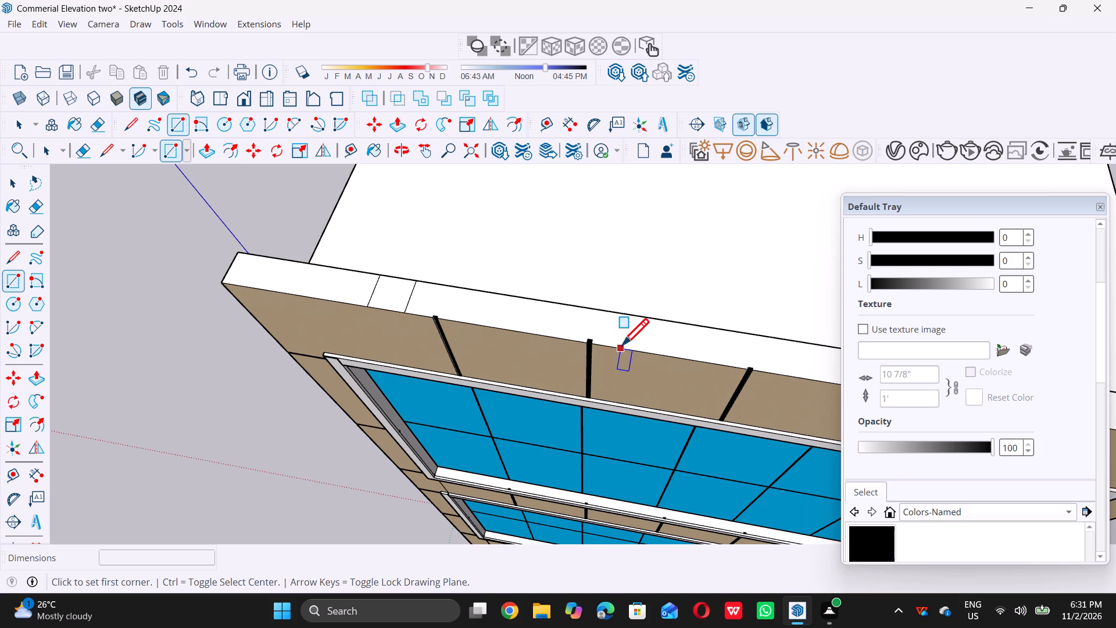
left_click(625, 347)
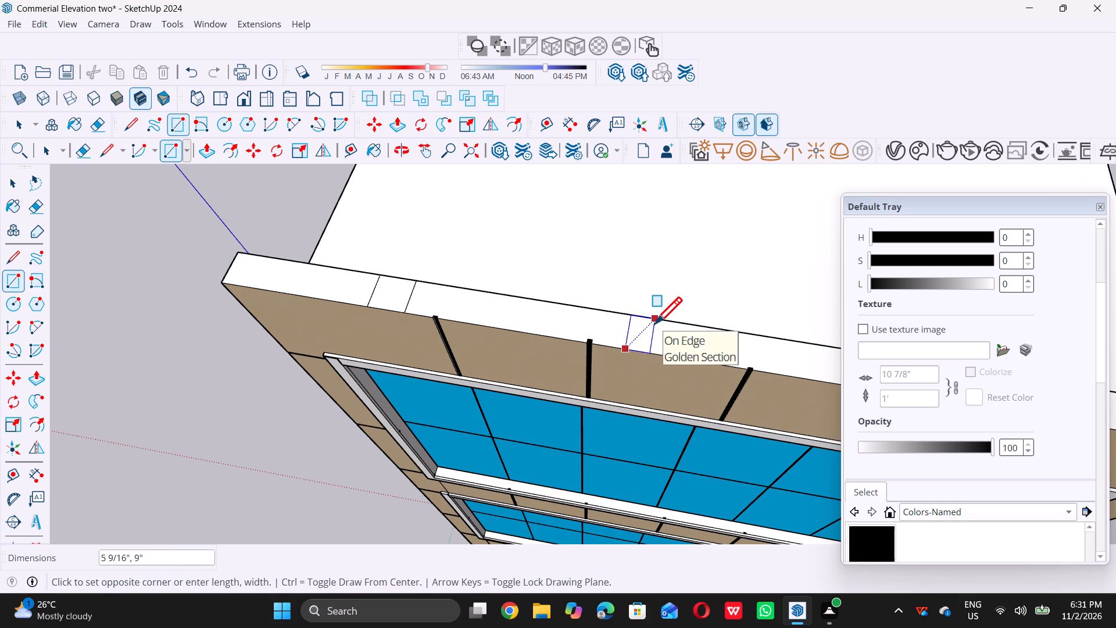
key("9")
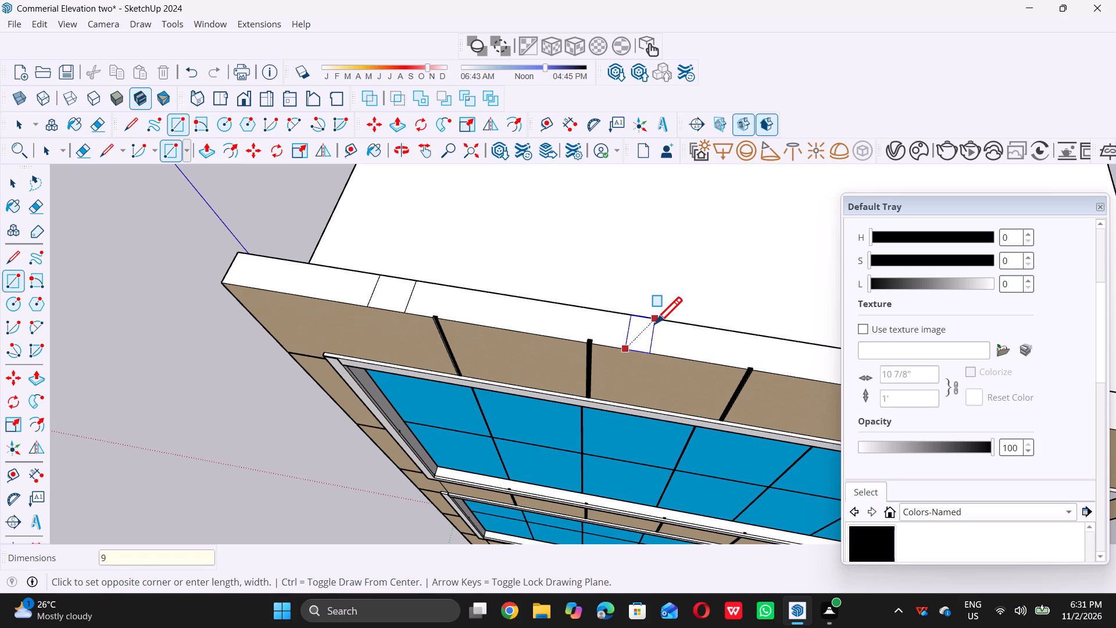
key("shift+quotedbl")
key("comma")
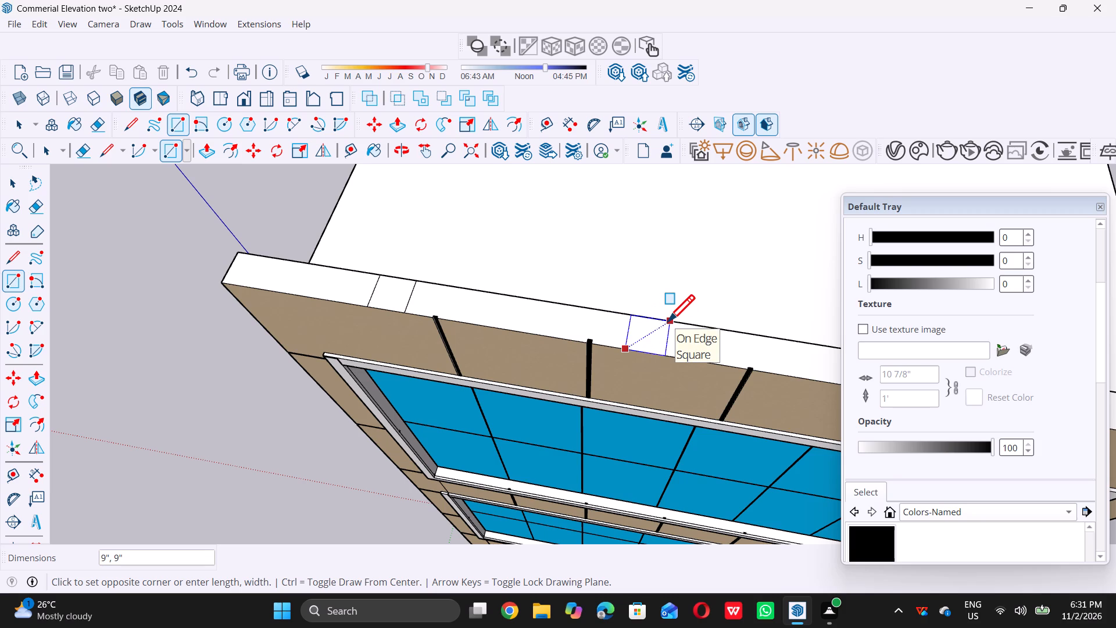
key("Return")
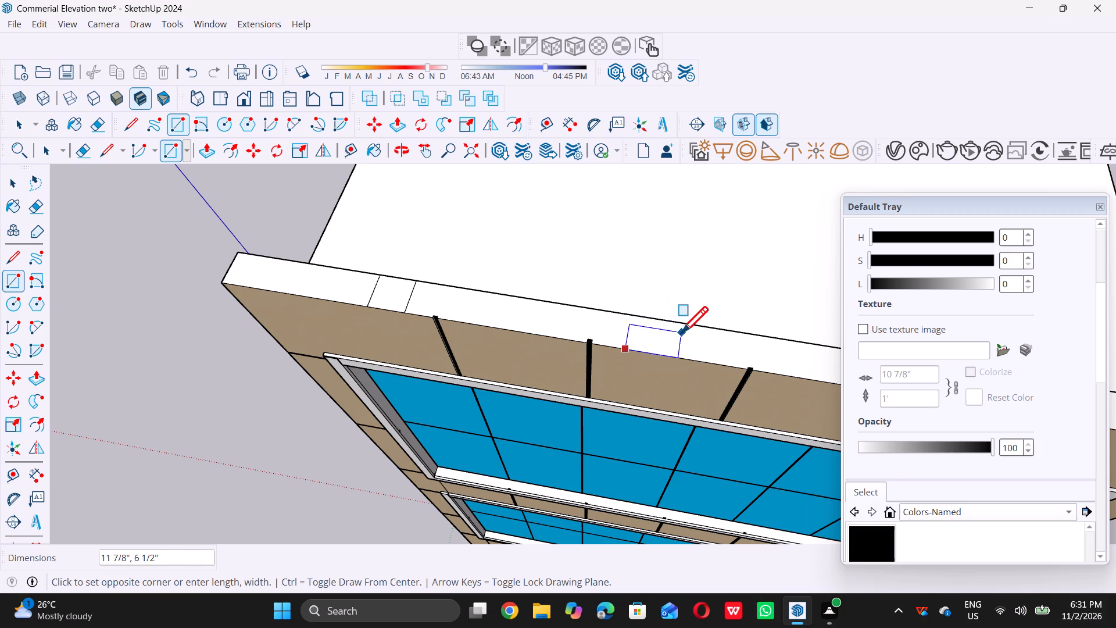
double_click(670, 320)
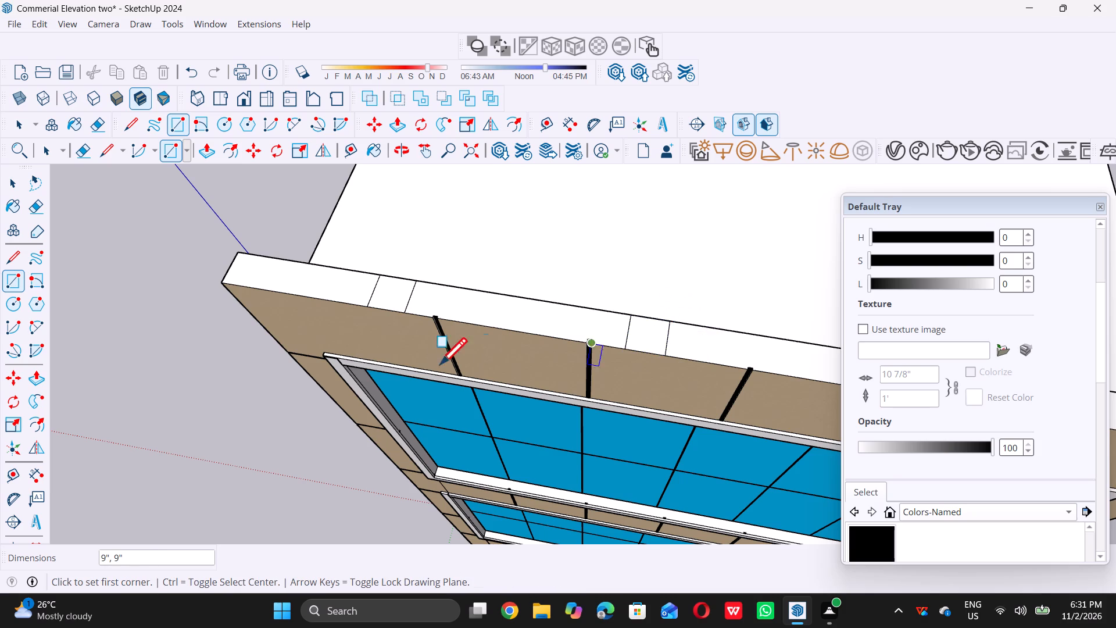
Draw another 9" by 9" square on the facade's top face, between the third and fourth black grooves.
scroll(388, 352, "down", 5)
scroll(582, 344, "down", 2)
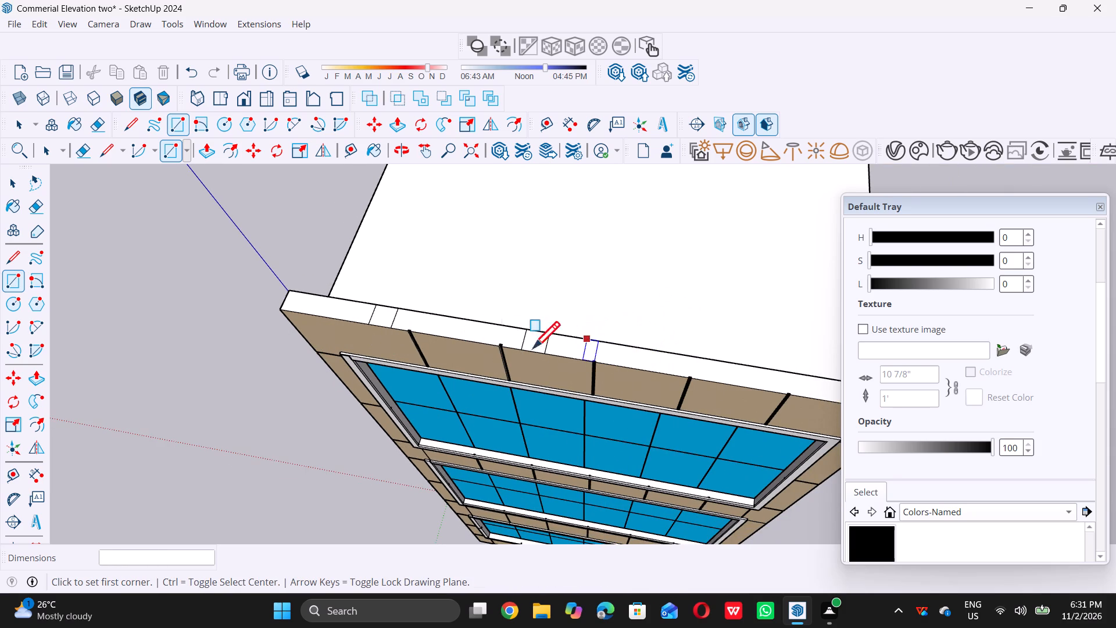
scroll(533, 348, "down", 2)
scroll(620, 363, "up", 4)
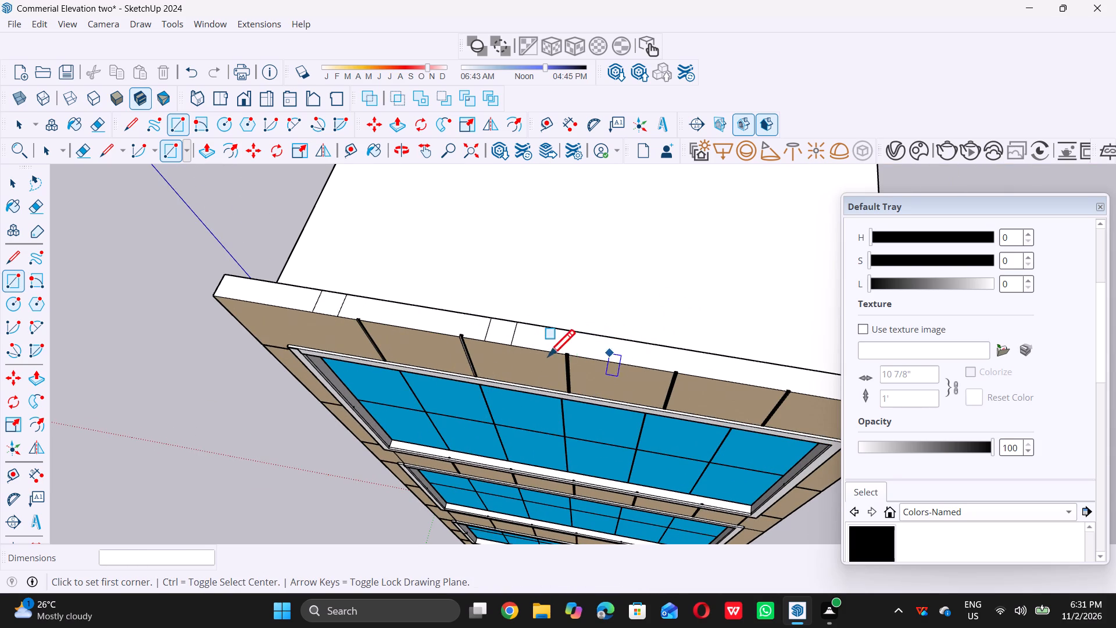
scroll(473, 351, "down", 5)
scroll(569, 363, "up", 5)
scroll(523, 355, "up", 4)
left_click(514, 351)
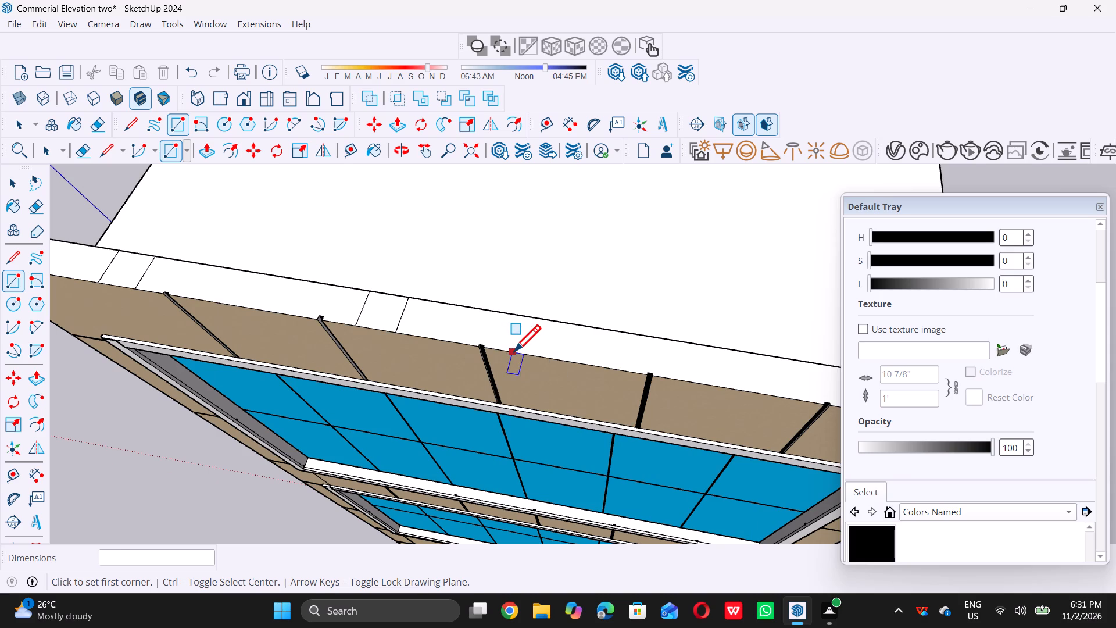
double_click(563, 324)
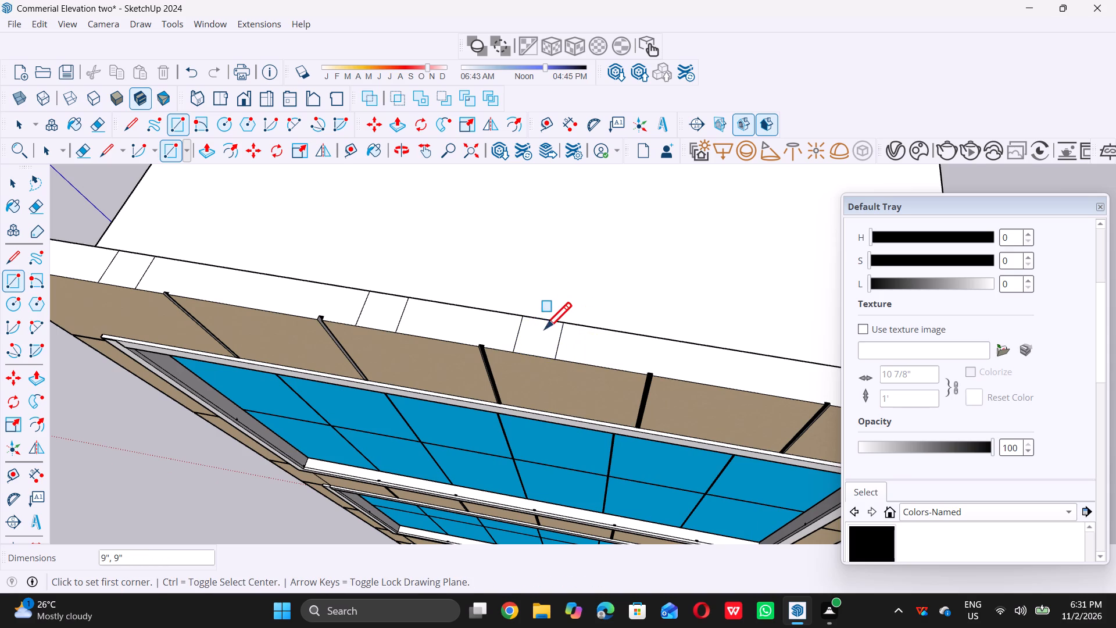
Draw two more 9" by 9" squares on the facade's top face, one just past the fourth groove and one past the fifth.
scroll(487, 333, "down", 8)
scroll(578, 342, "up", 5)
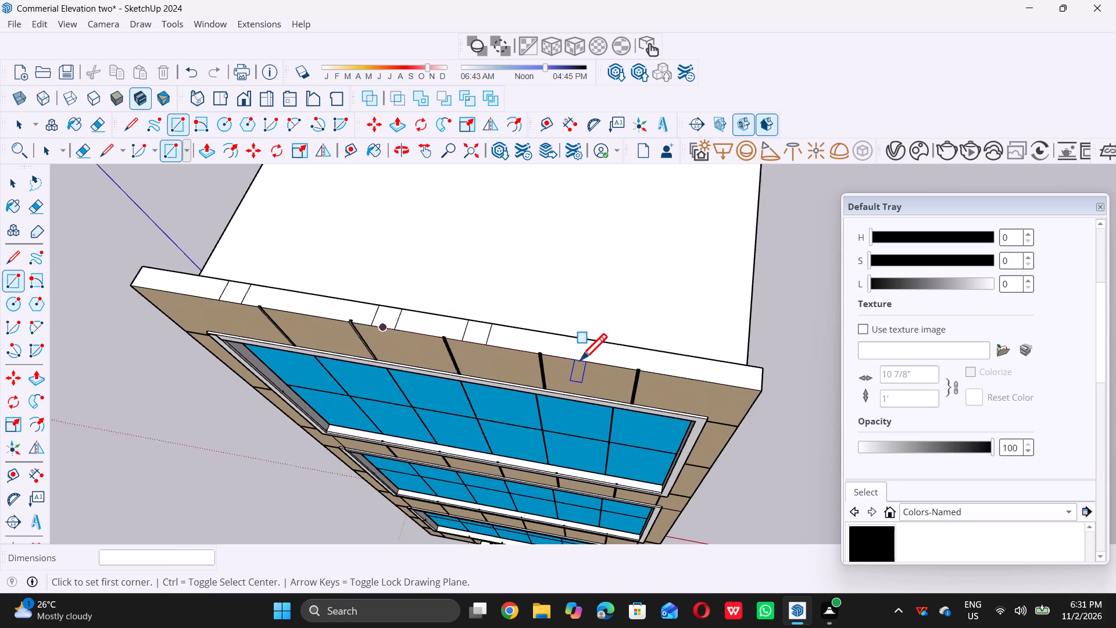
left_click(557, 361)
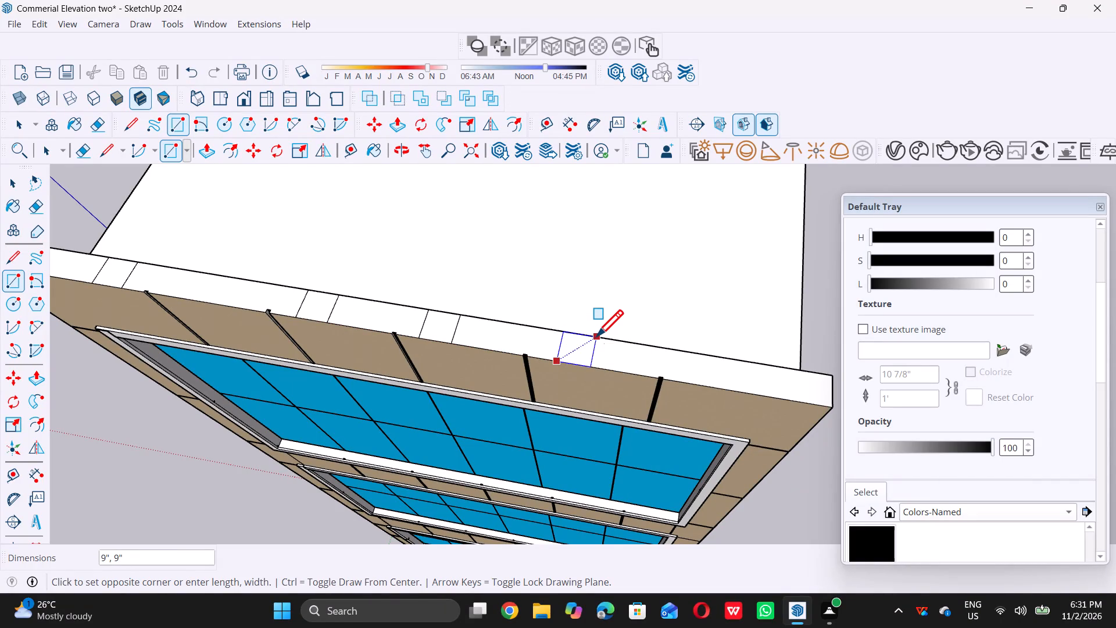
left_click(596, 336)
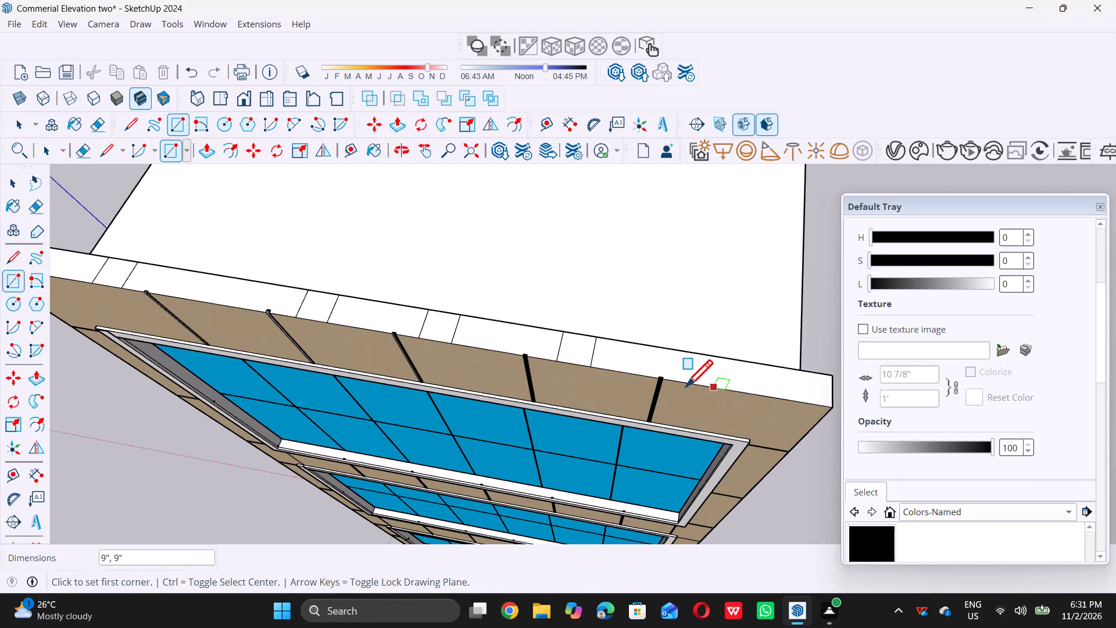
left_click(690, 382)
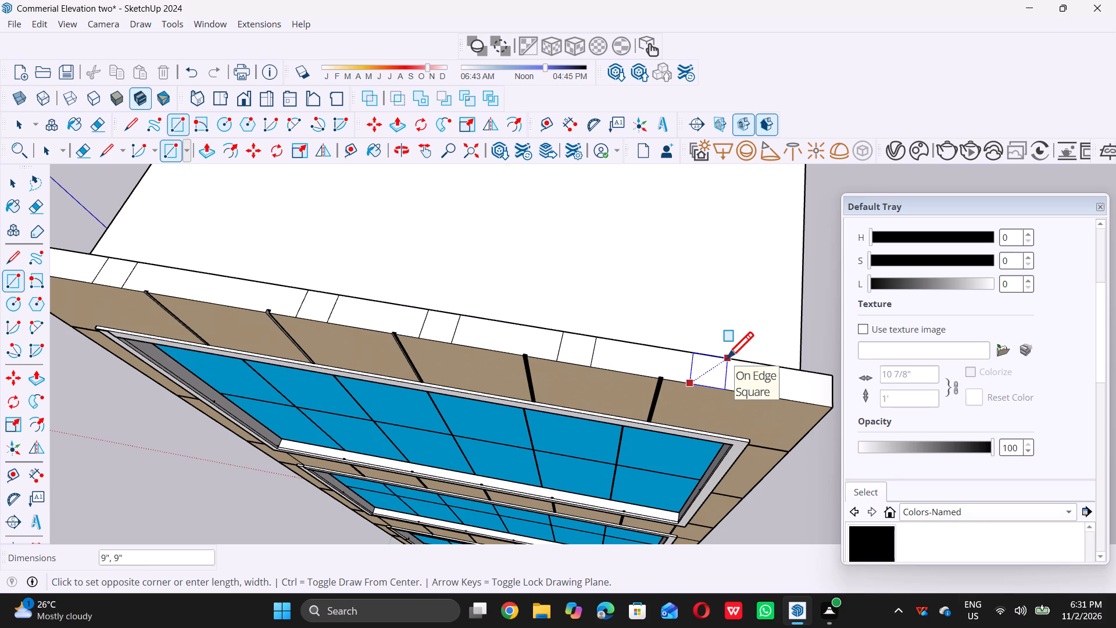
left_click(727, 358)
Draw a rectangle about 7 1/2" by 9" on the facade's top face, just past the first black groove.
scroll(707, 377, "down", 5)
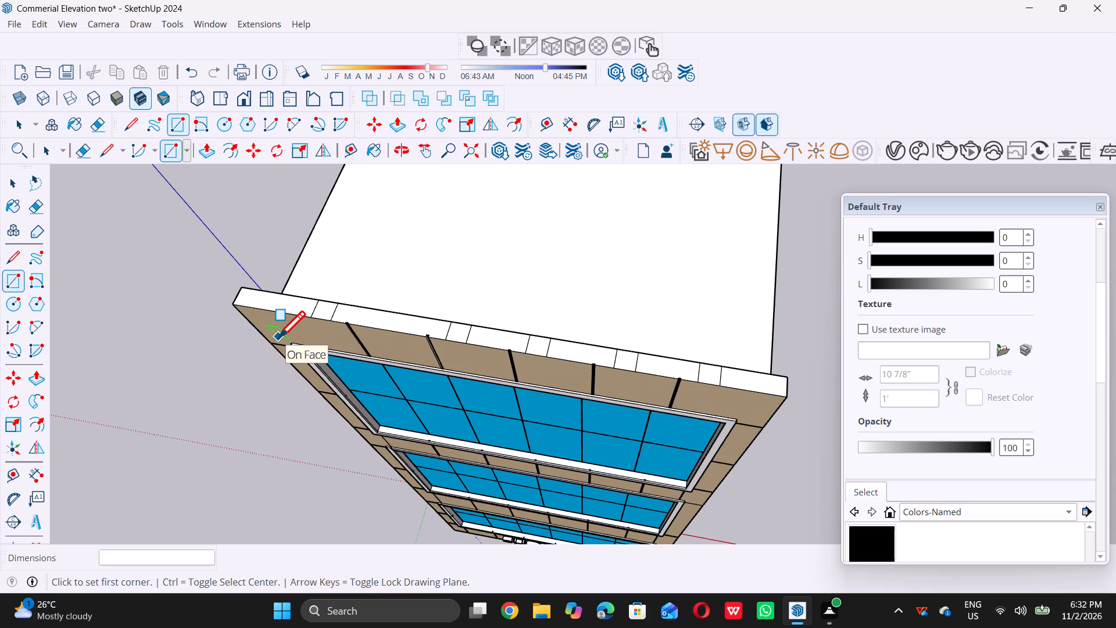
scroll(278, 337, "up", 5)
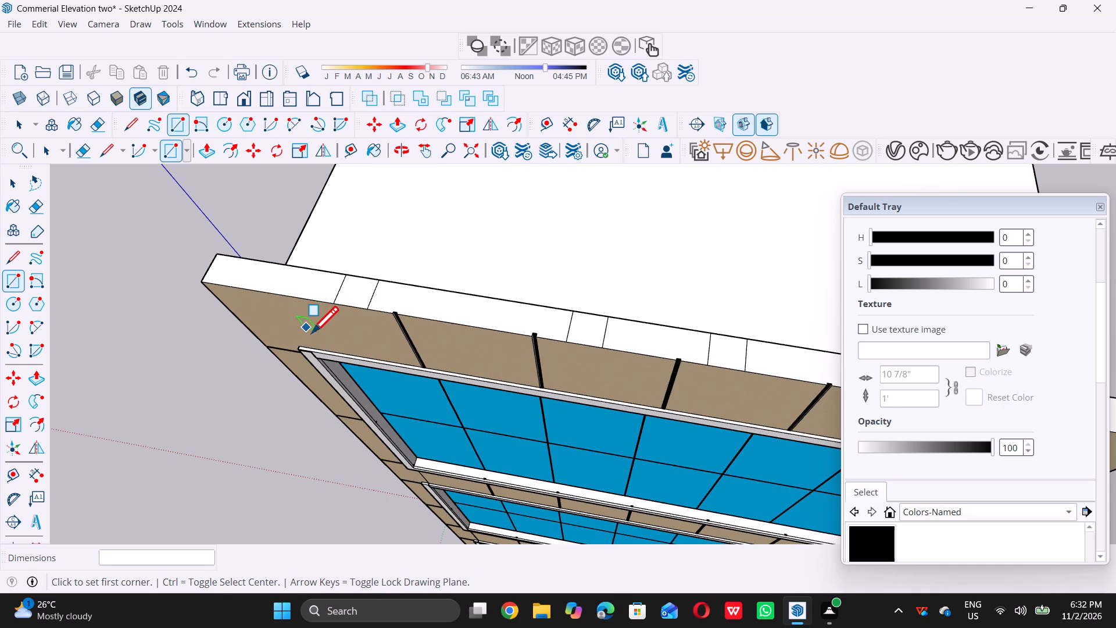
left_click(418, 316)
left_click(456, 292)
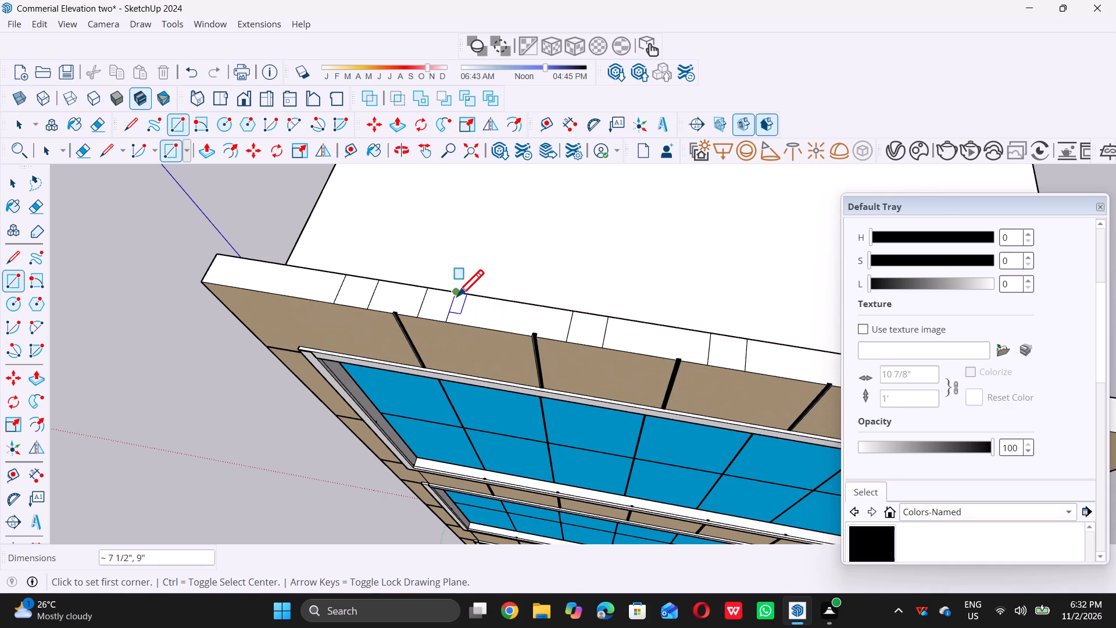
key("space")
Erase the two side edges of the square just before the first black groove on the facade's top face.
scroll(389, 318, "down", 9)
scroll(373, 306, "up", 5)
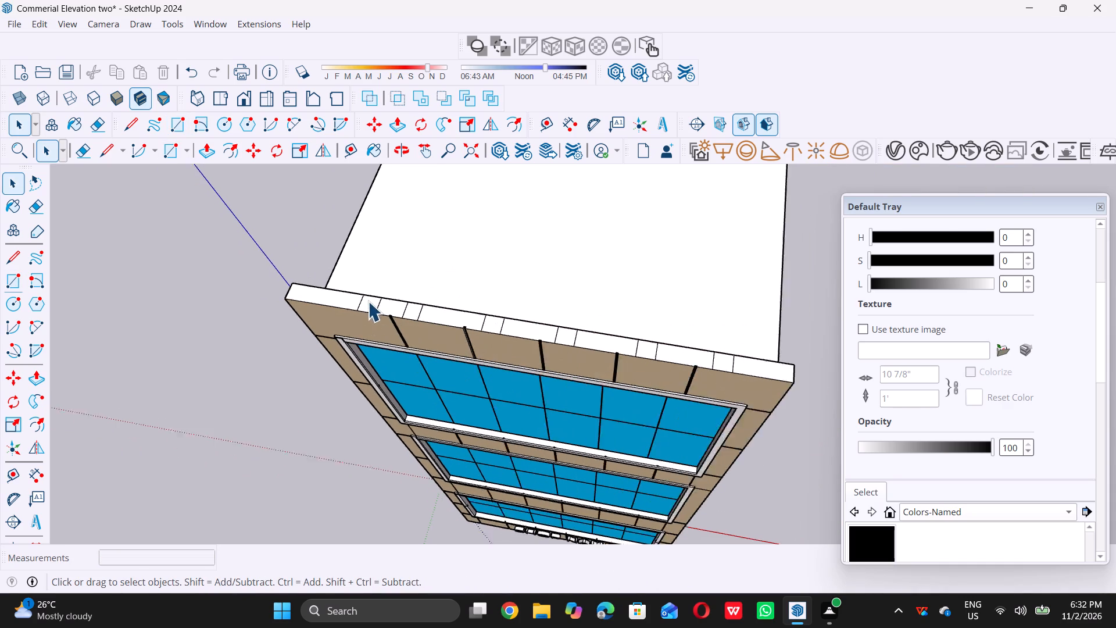
scroll(368, 301, "up", 2)
key("e")
scroll(354, 298, "up", 4)
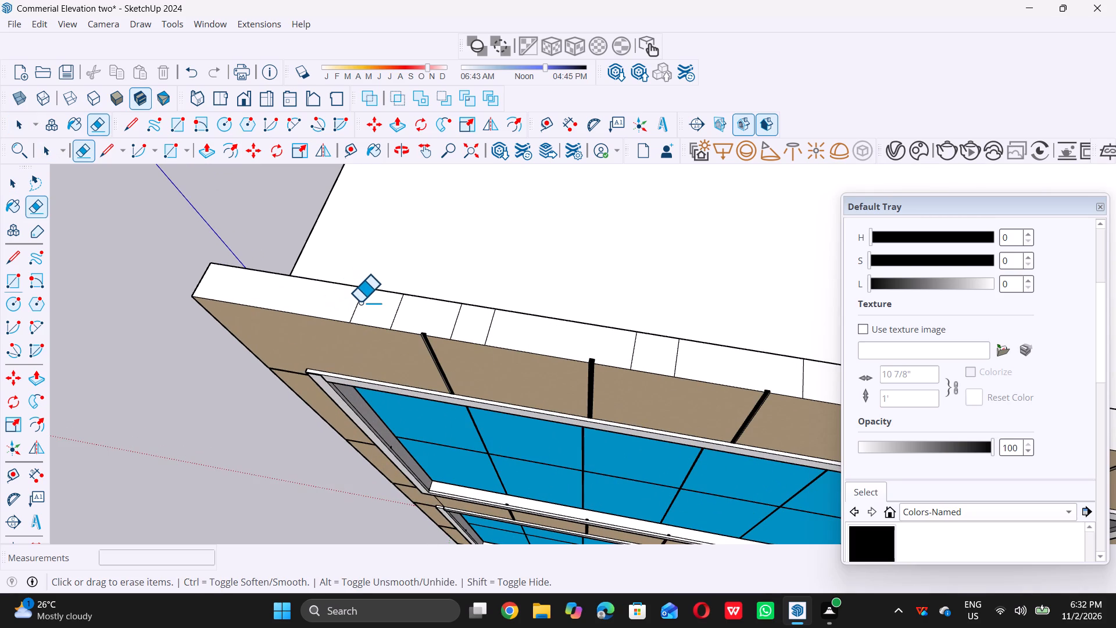
double_click(359, 301)
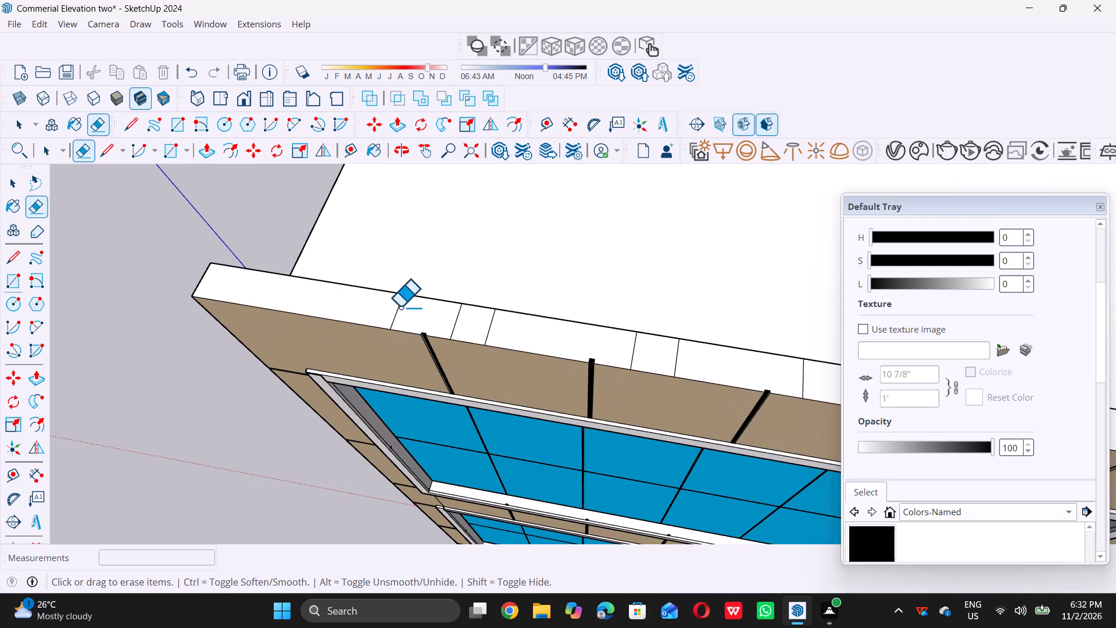
left_click(400, 306)
key("space")
Push/Pull the rectangle just past the first black groove up 3' to form a post on the facade's top.
scroll(414, 315, "down", 10)
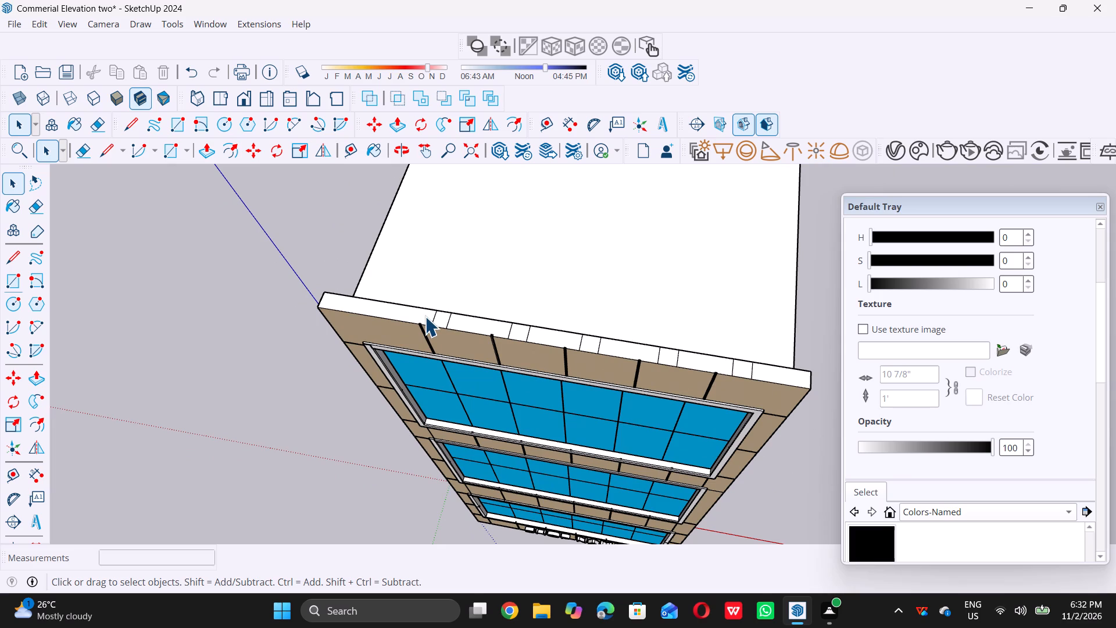
scroll(435, 322, "up", 2)
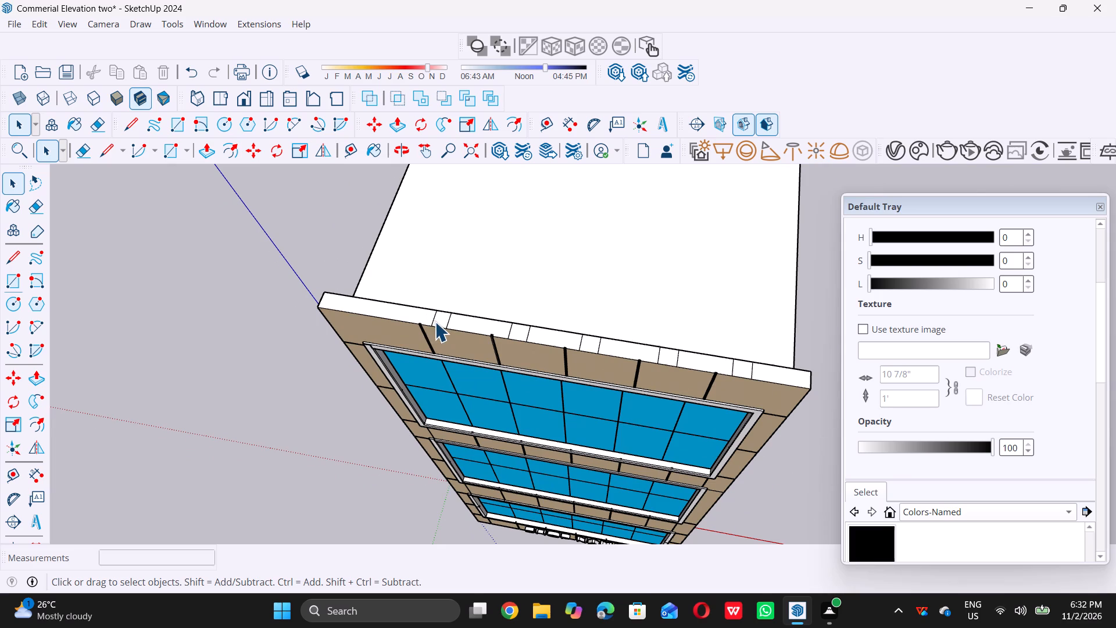
scroll(435, 322, "up", 13)
left_click(445, 323)
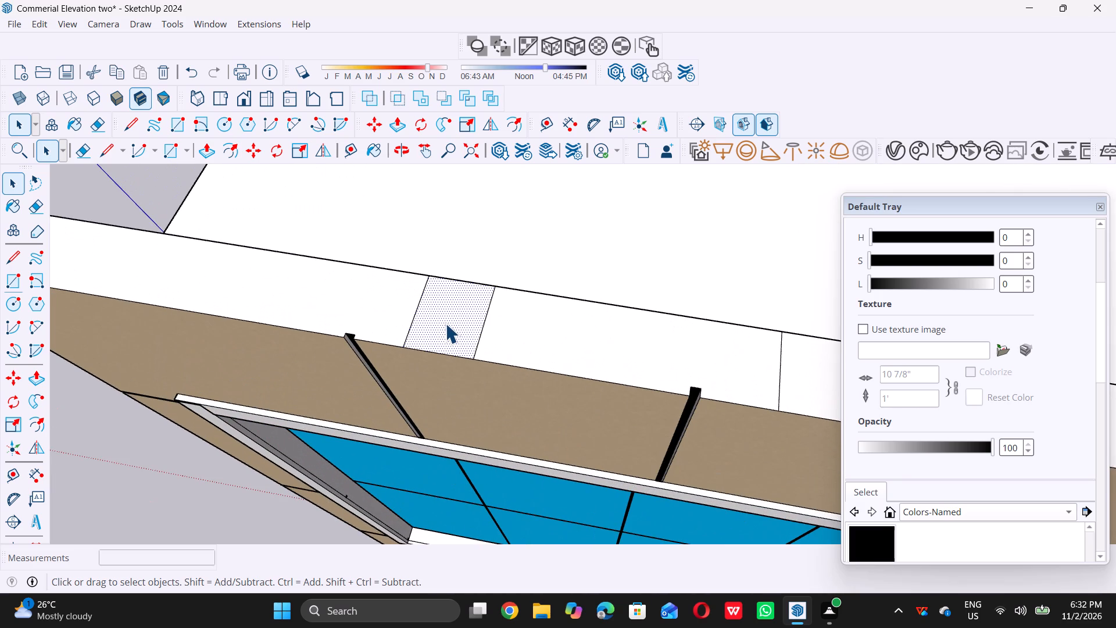
key("p")
left_click(445, 323)
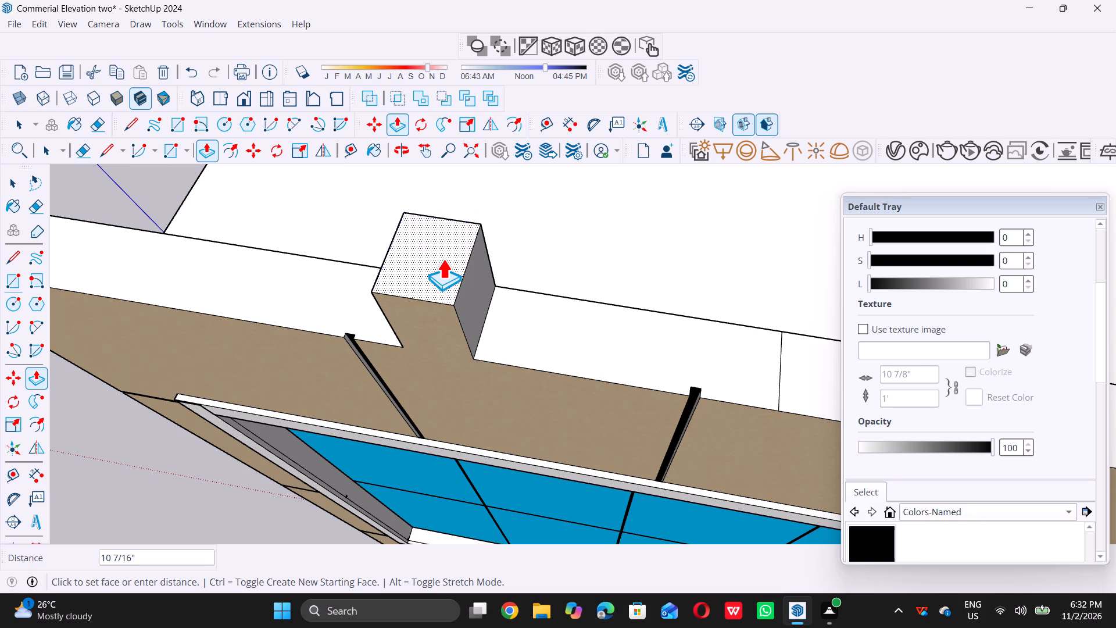
key("3")
key("apostrophe")
key("Return")
key("space")
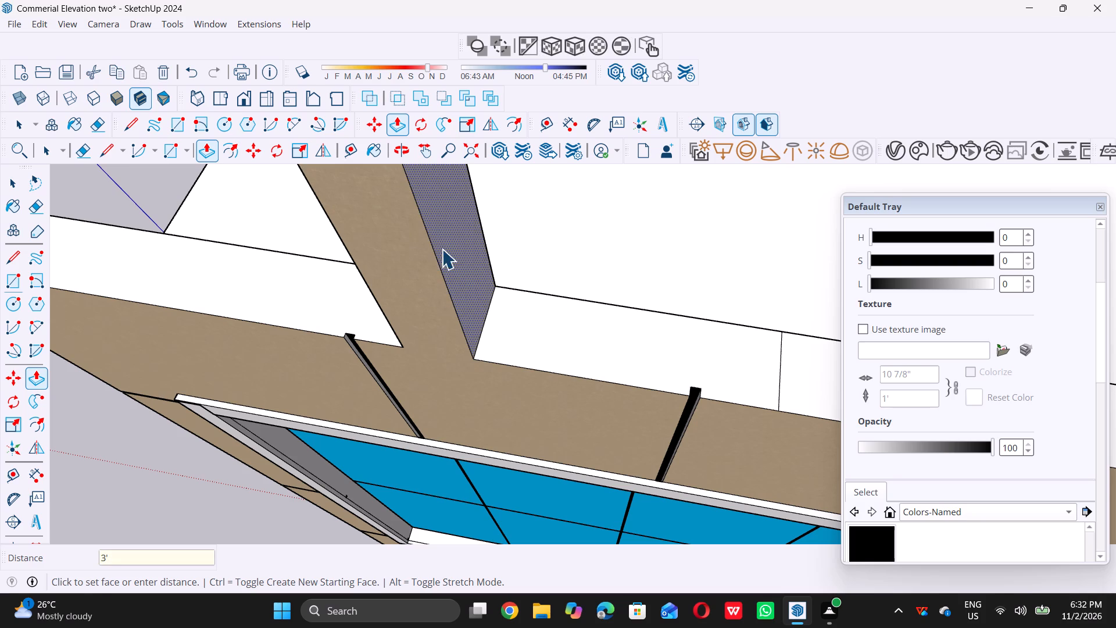
Push/Pull the square between the second and third black grooves up 3', level with the first post.
scroll(447, 262, "down", 19)
middle_click_drag(505, 373, 517, 313)
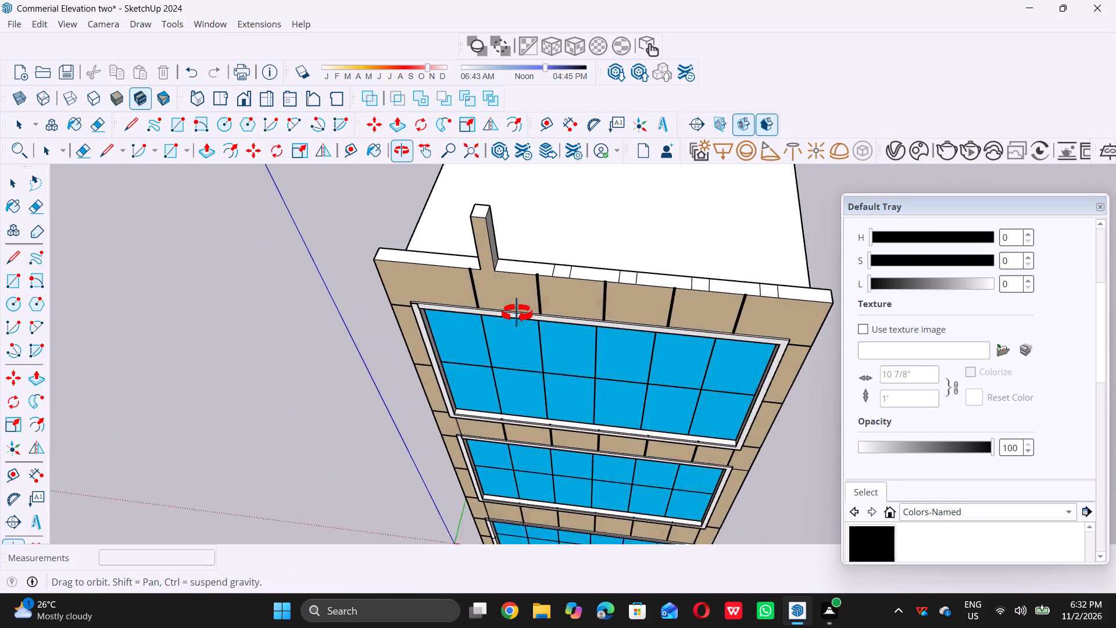
middle_click_drag(517, 313, 475, 299)
scroll(457, 300, "up", 1)
scroll(424, 317, "down", 11)
middle_click_drag(464, 398, 484, 335)
middle_click(484, 335)
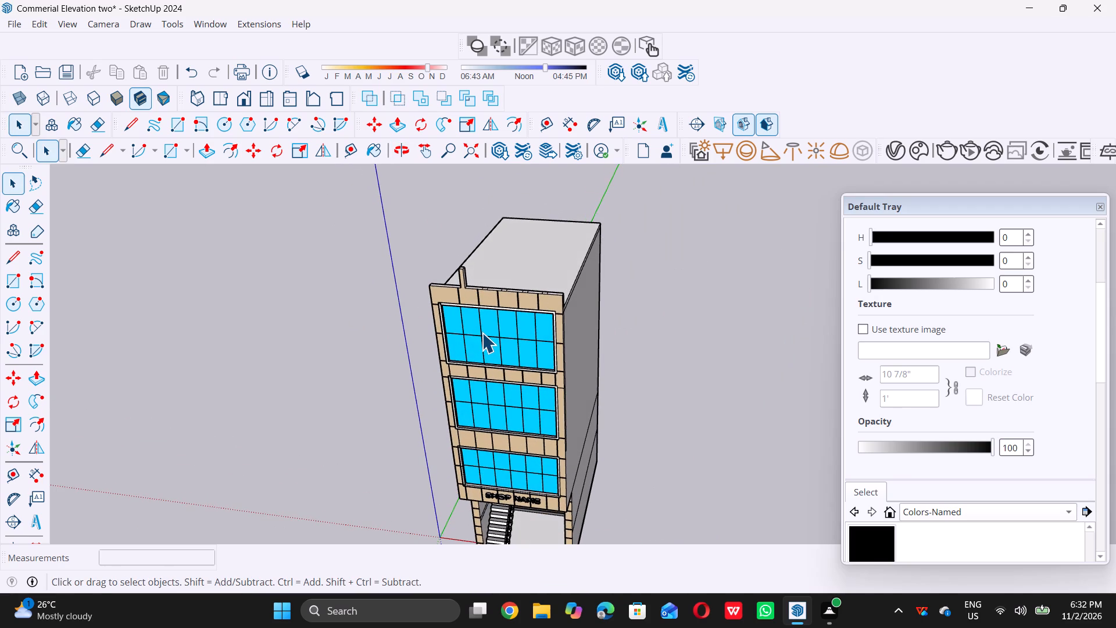
scroll(498, 289, "up", 14)
middle_click_drag(478, 294, 467, 330)
scroll(478, 294, "up", 1)
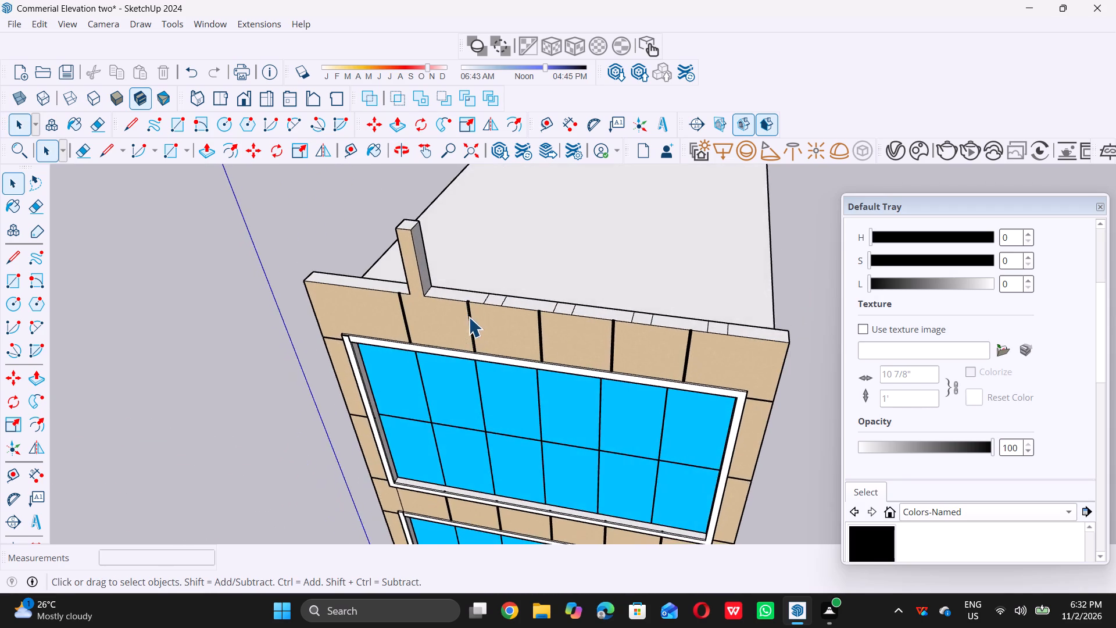
scroll(477, 309, "up", 10)
left_click(506, 291)
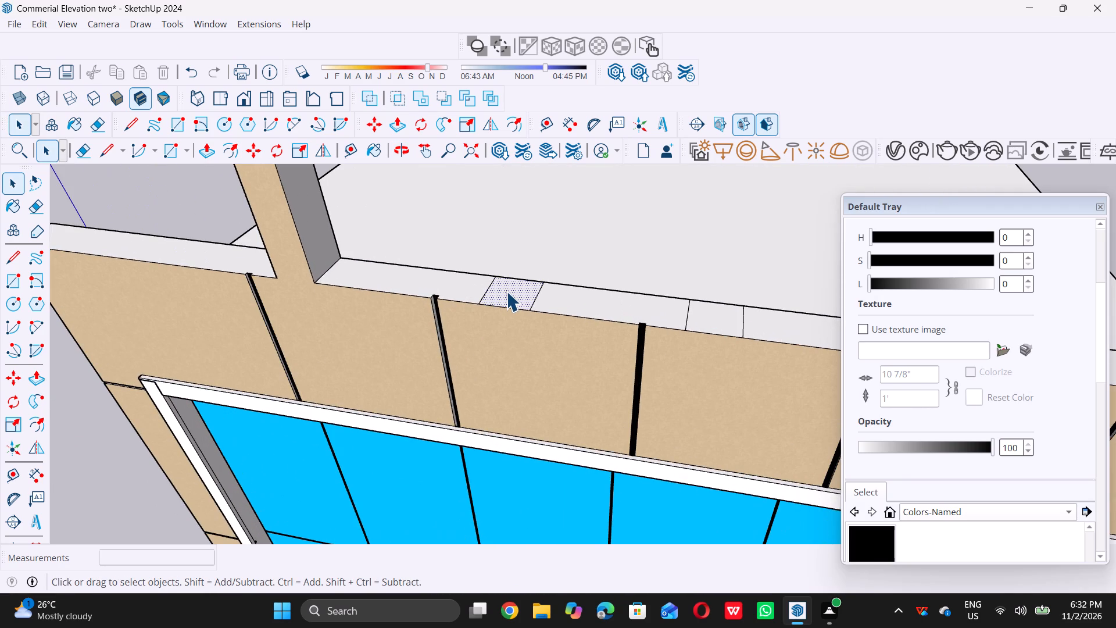
key("p")
double_click(507, 291)
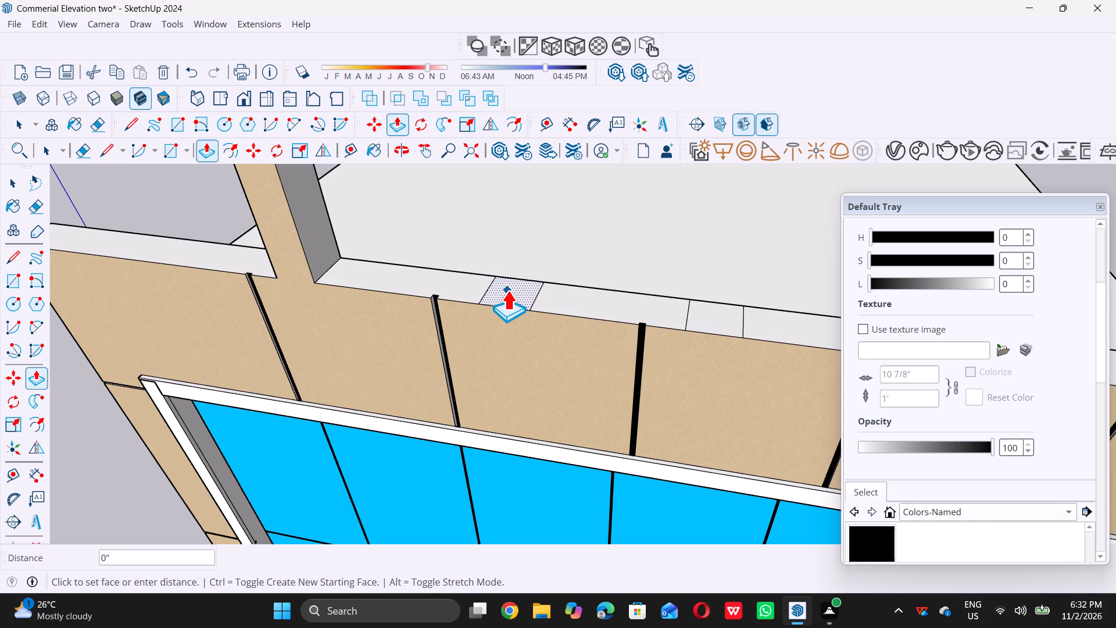
scroll(507, 289, "down", 9)
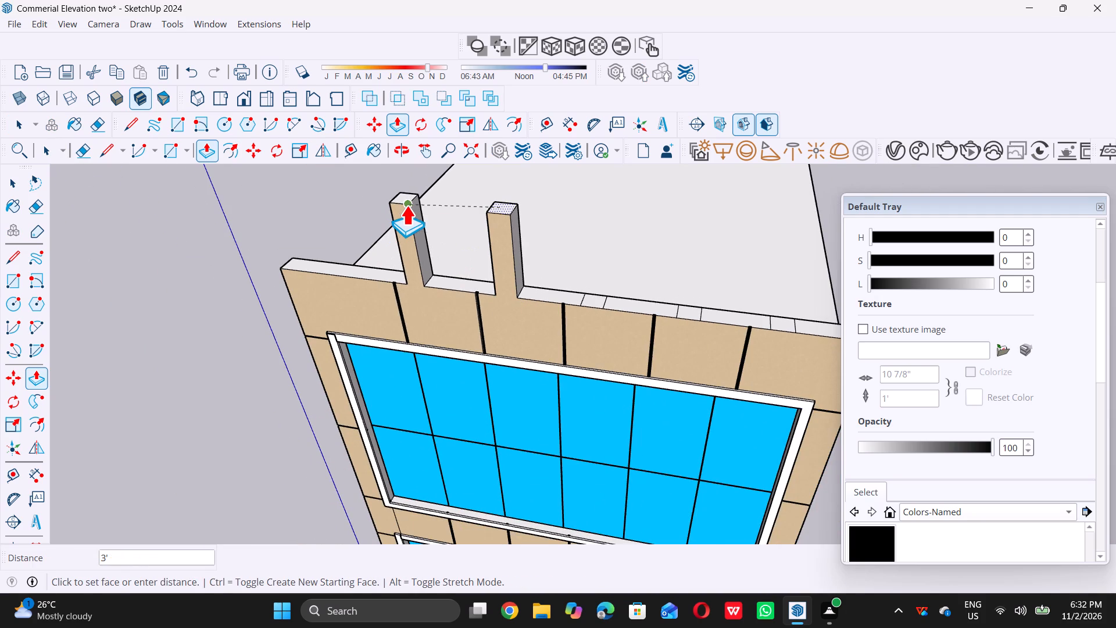
left_click(406, 205)
key("space")
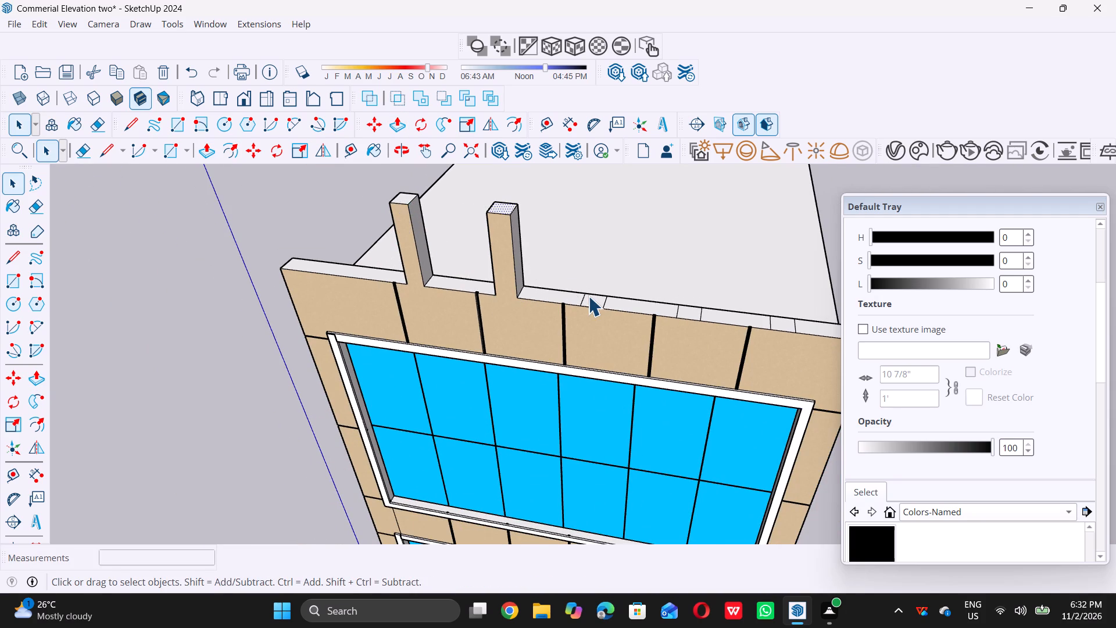
Push/Pull the square between the third and fourth black grooves up to the height of the second post.
scroll(588, 296, "down", 1)
scroll(589, 295, "up", 4)
left_click(592, 304)
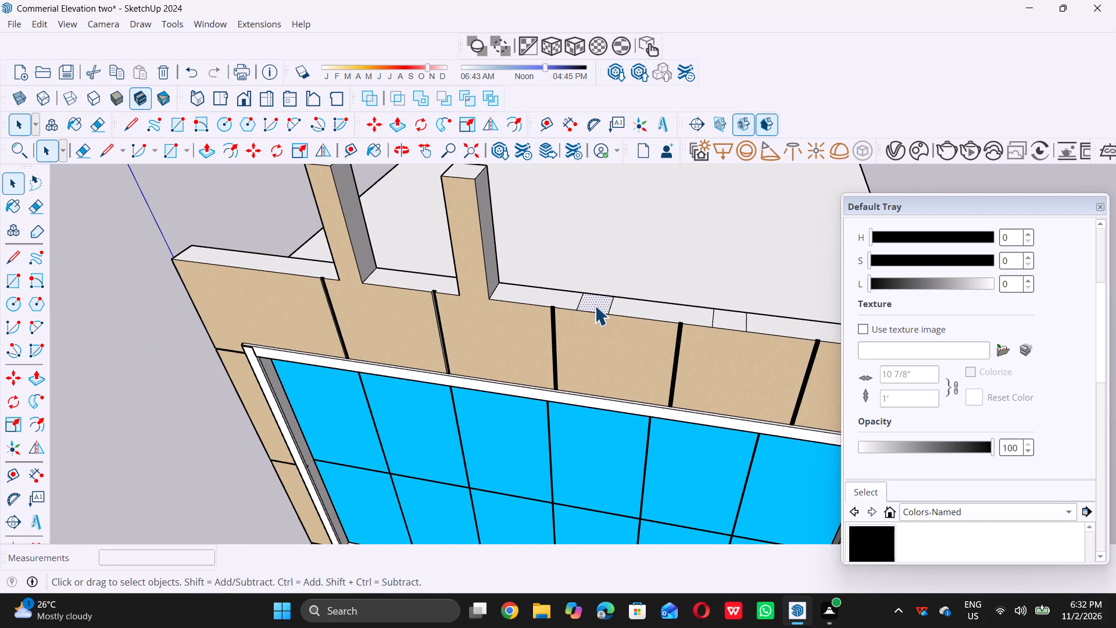
key("p")
left_click(592, 302)
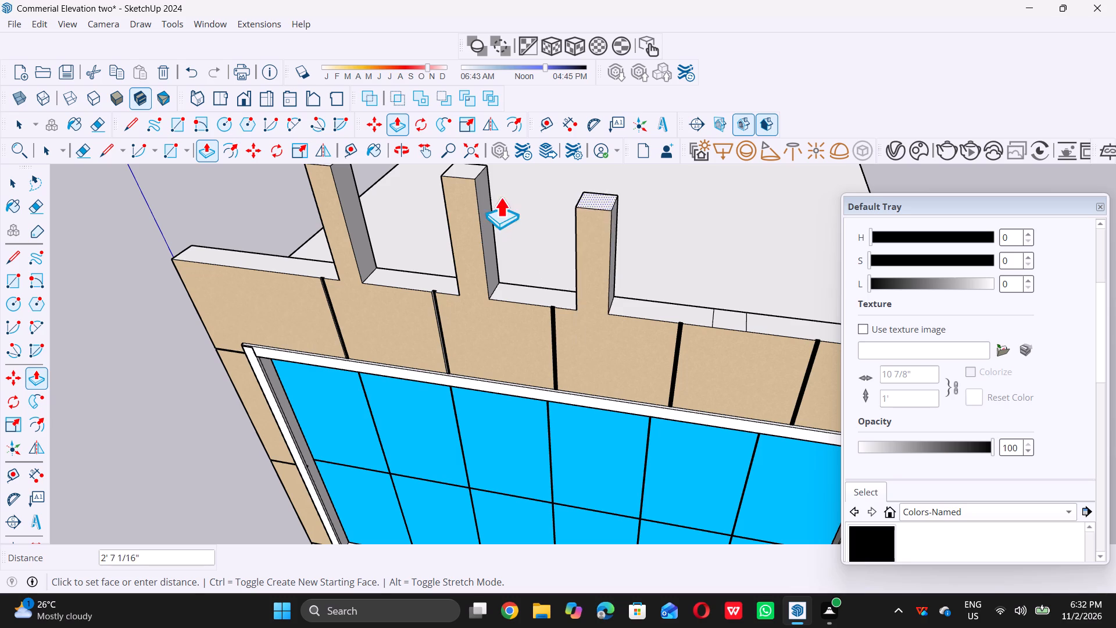
left_click(472, 182)
key("space")
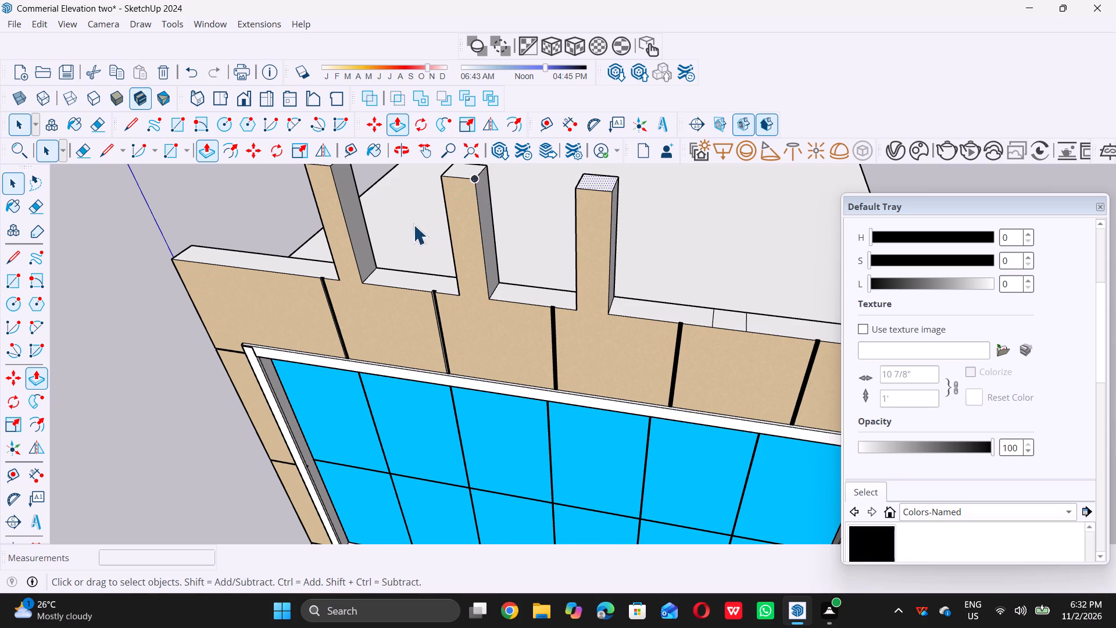
Push/Pull the square between the fourth and fifth black grooves up to the height of the third post.
scroll(412, 226, "down", 8)
scroll(501, 249, "up", 10)
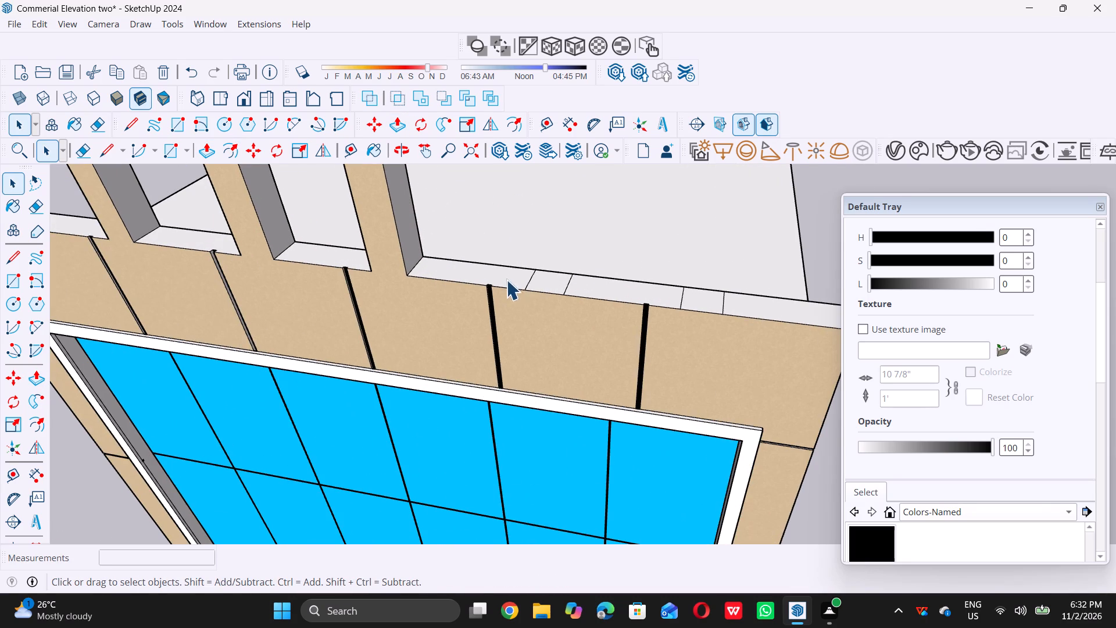
left_click(543, 279)
key("p")
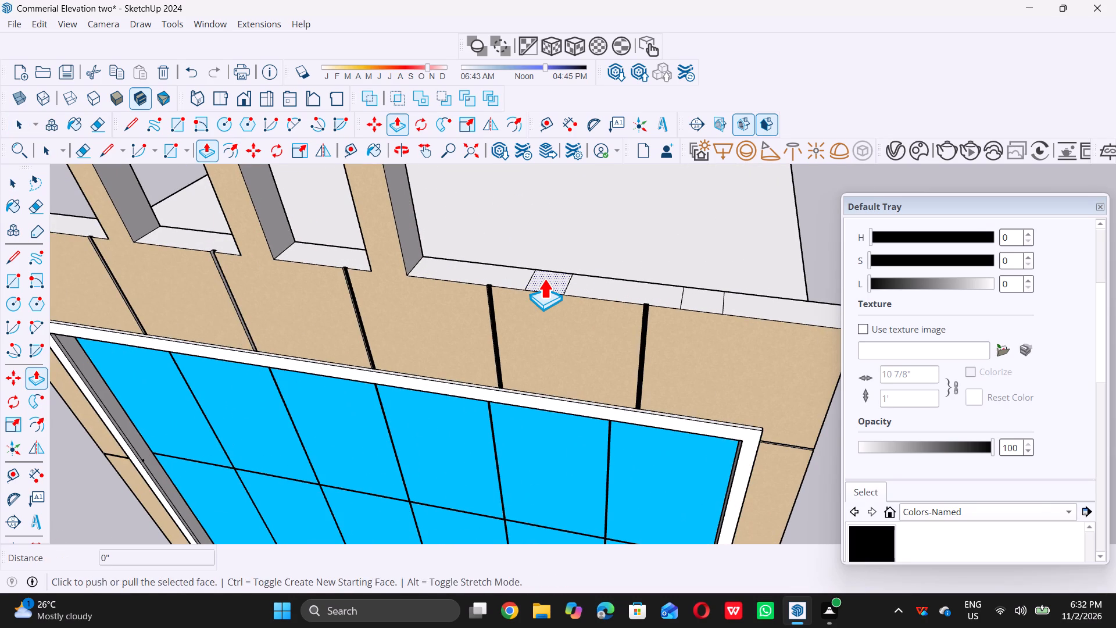
left_click(544, 279)
scroll(538, 254, "down", 10)
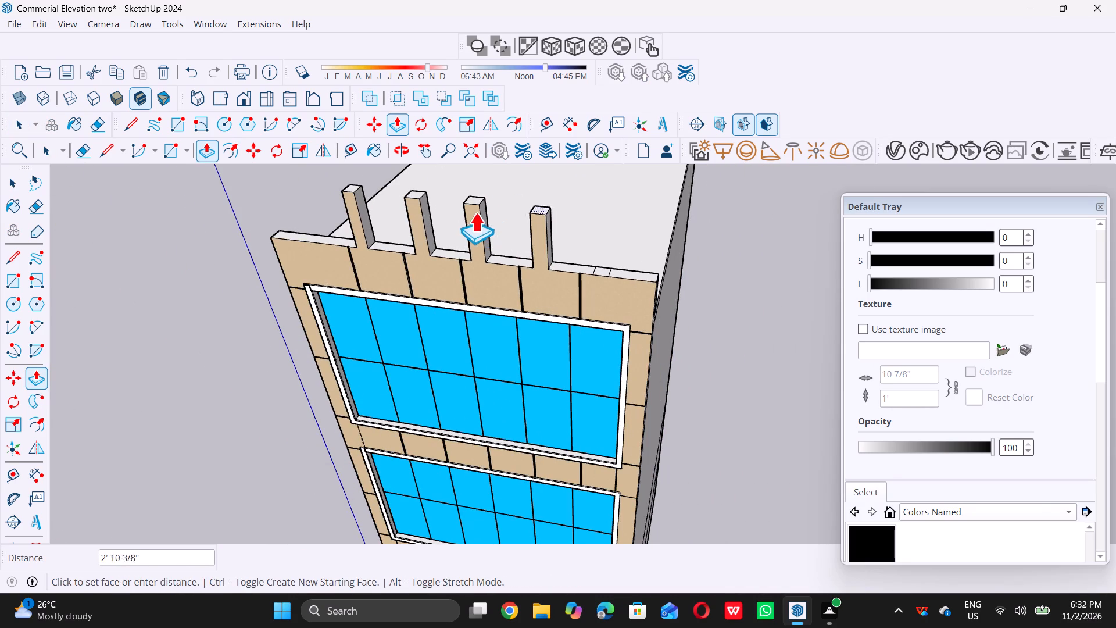
left_click(477, 210)
key("space")
Push/Pull the last square, just past the fifth black groove, up 3' to match the fourth post's height.
scroll(590, 270, "up", 3)
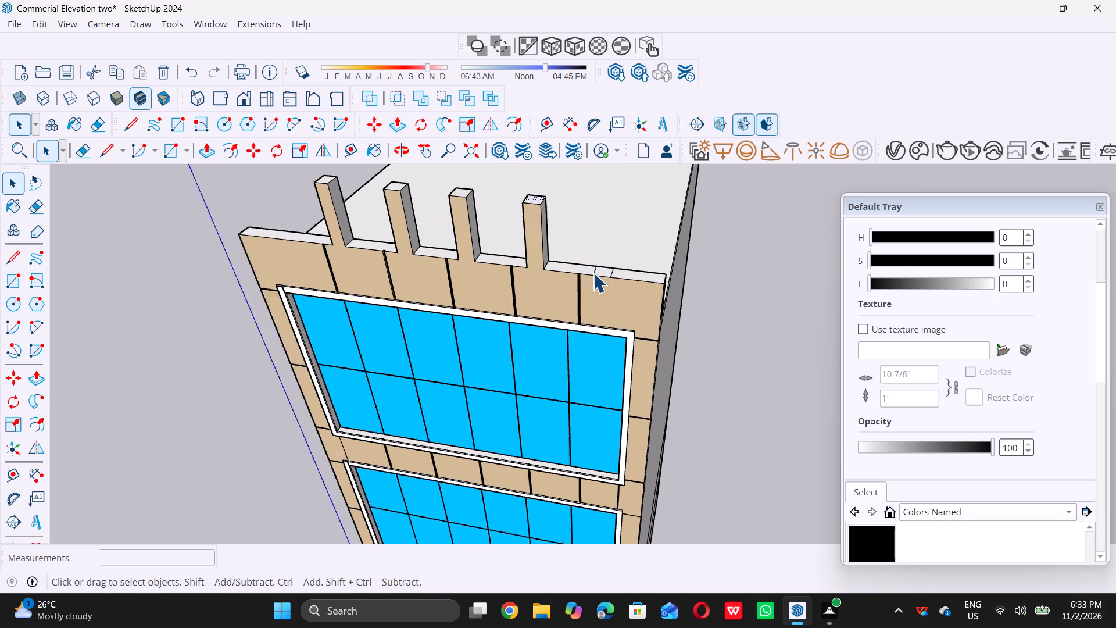
scroll(593, 273, "up", 5)
left_click(609, 270)
key("p")
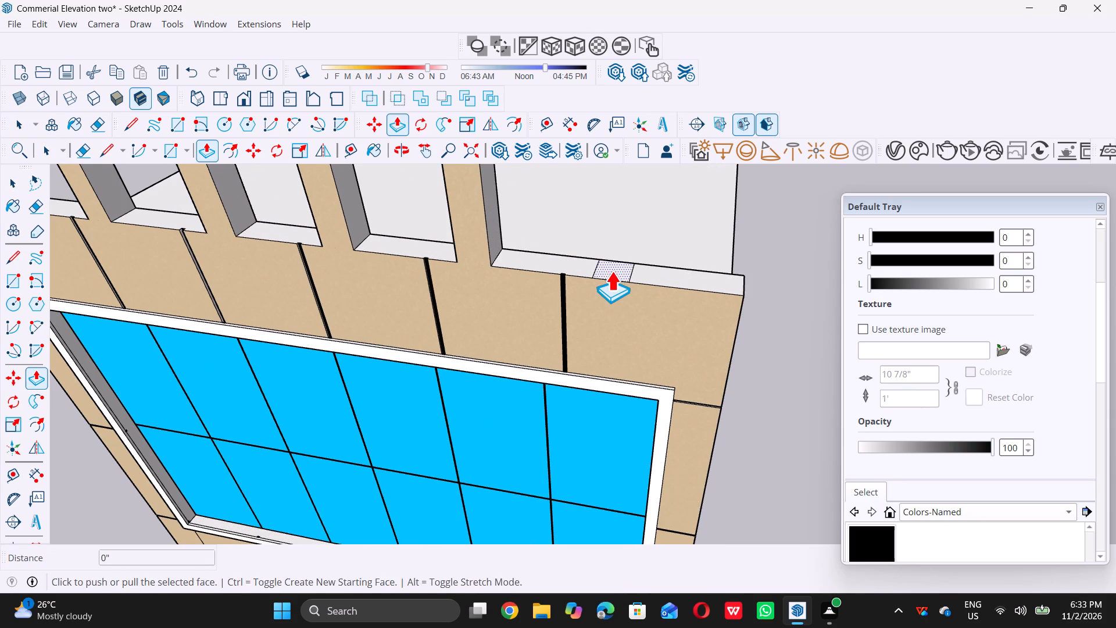
left_click(611, 271)
scroll(611, 270, "down", 5)
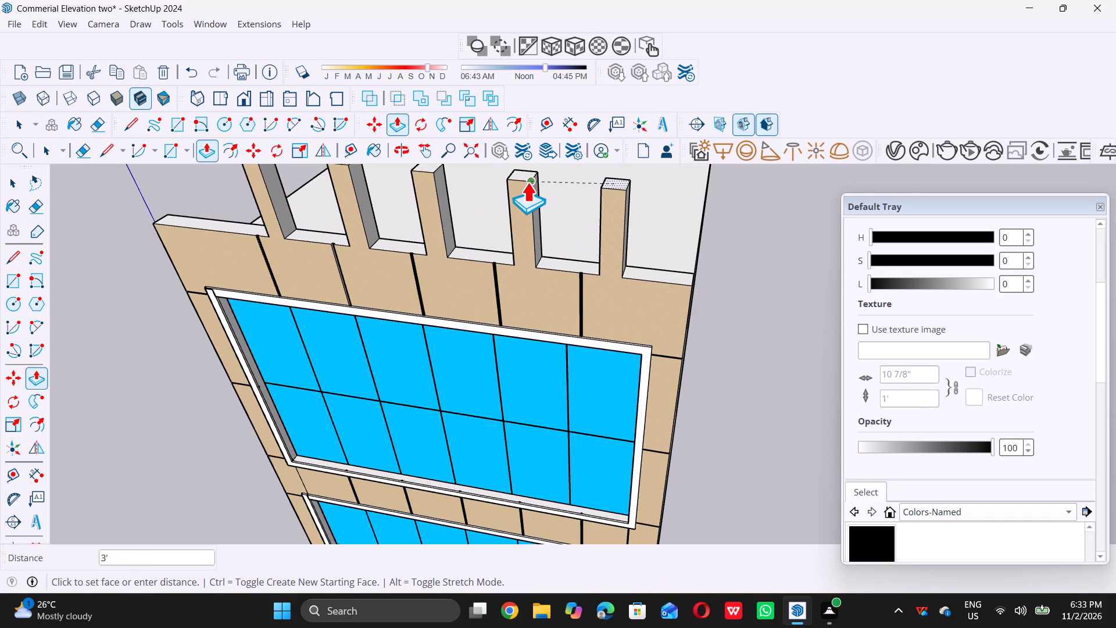
left_click(527, 182)
key("space")
Place a horizontal guide line 9" below the front top edge of the first post using Tape Measure.
scroll(553, 263, "down", 9)
scroll(643, 363, "down", 3)
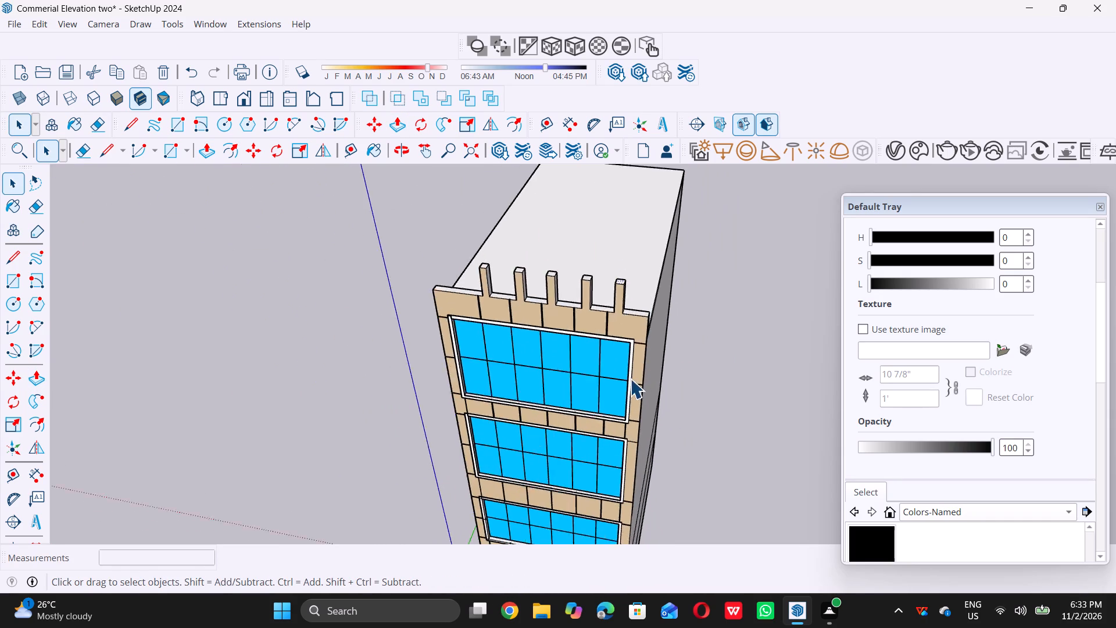
scroll(630, 379, "down", 1)
middle_click_drag(596, 377, 585, 336)
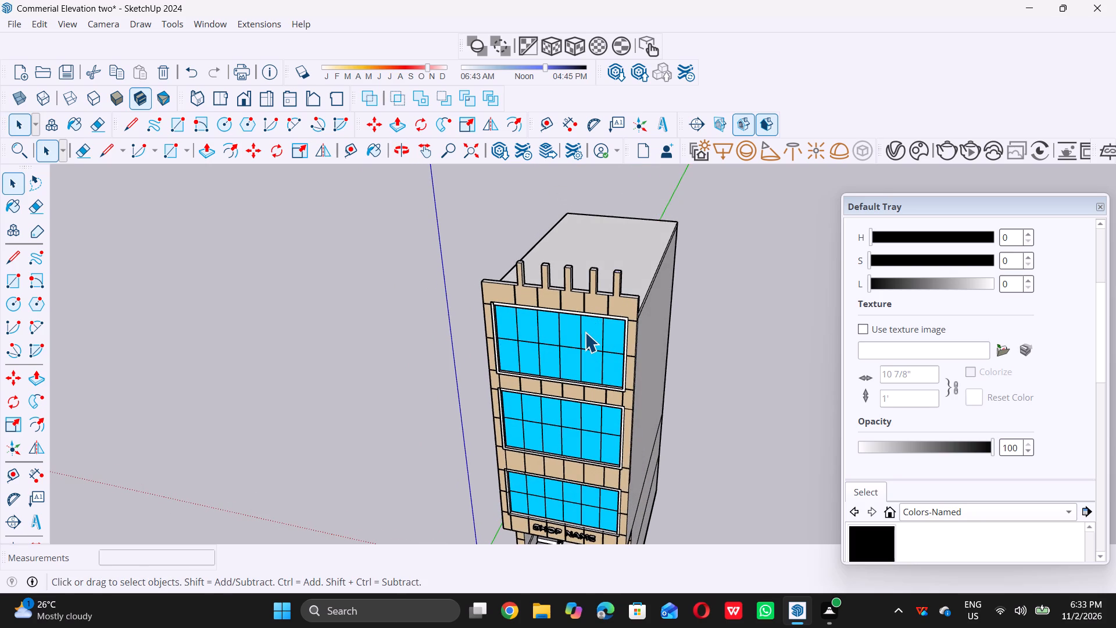
scroll(528, 287, "up", 7)
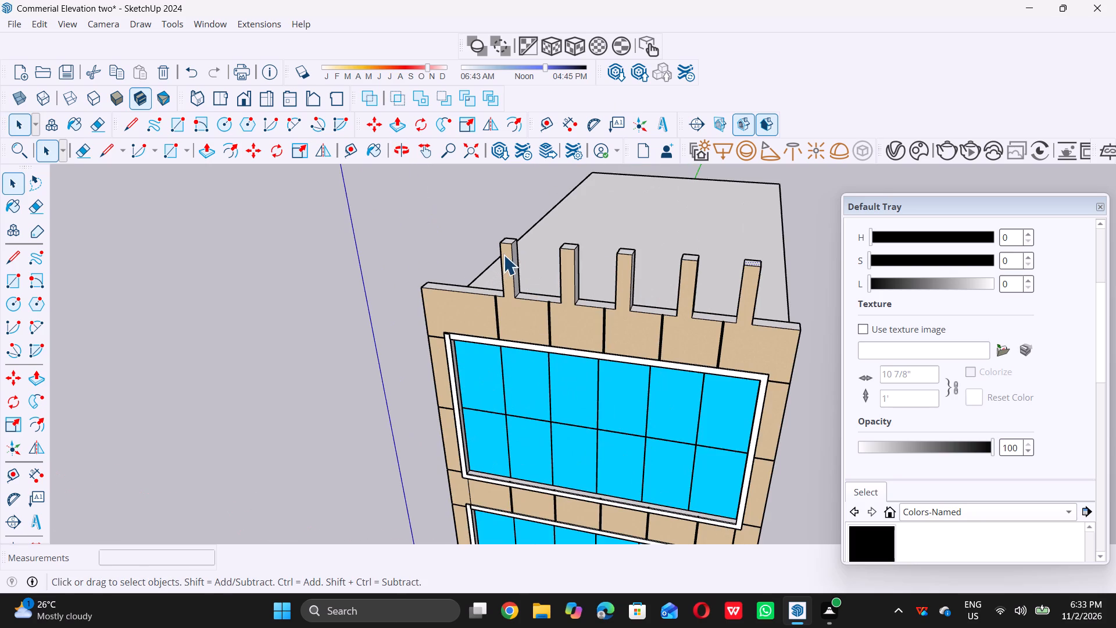
middle_click_drag(502, 254, 509, 237)
scroll(505, 246, "up", 6)
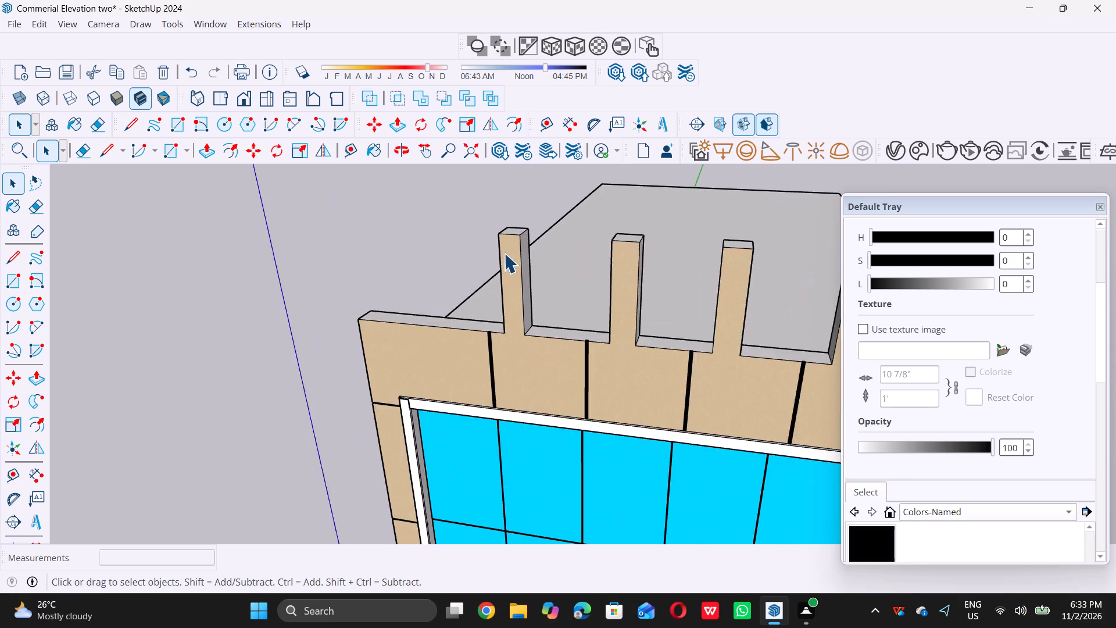
scroll(504, 253, "up", 4)
key("t")
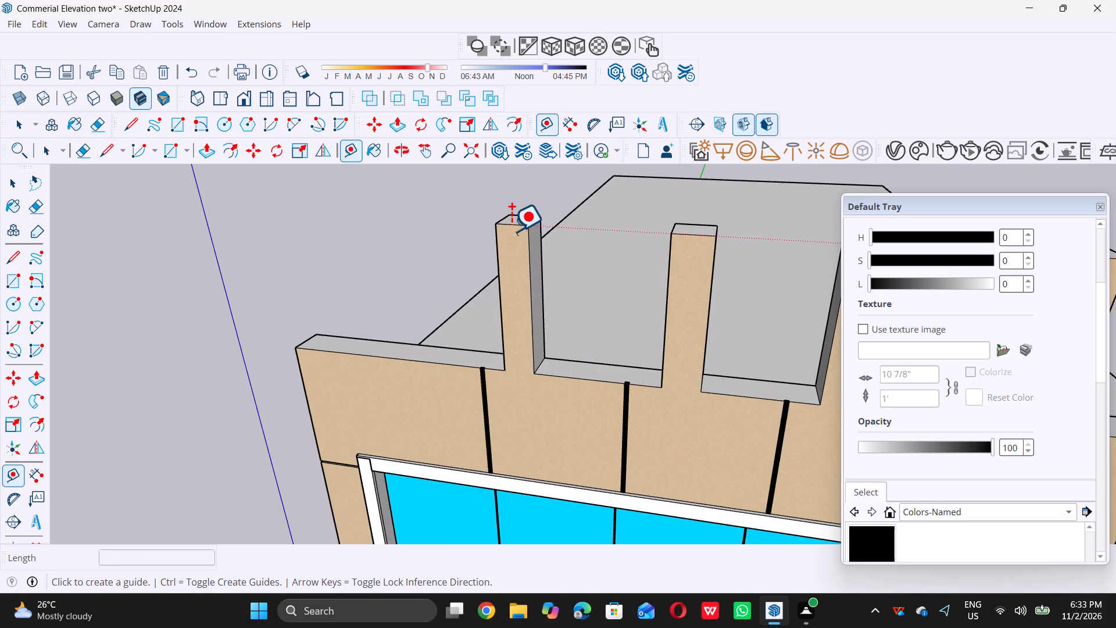
scroll(509, 228, "up", 4)
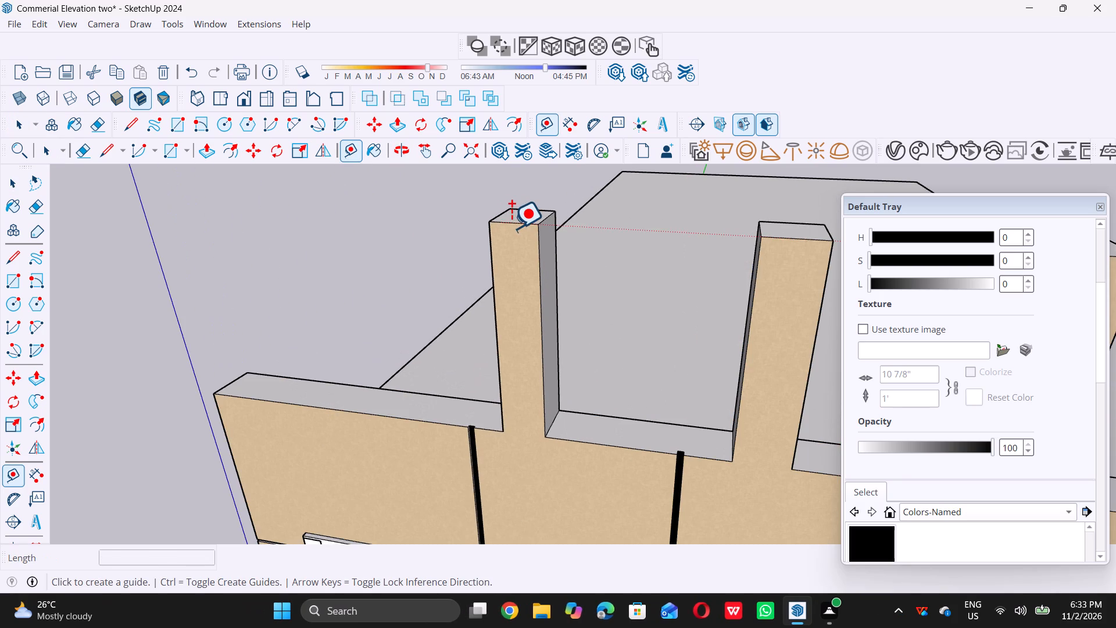
left_click(514, 226)
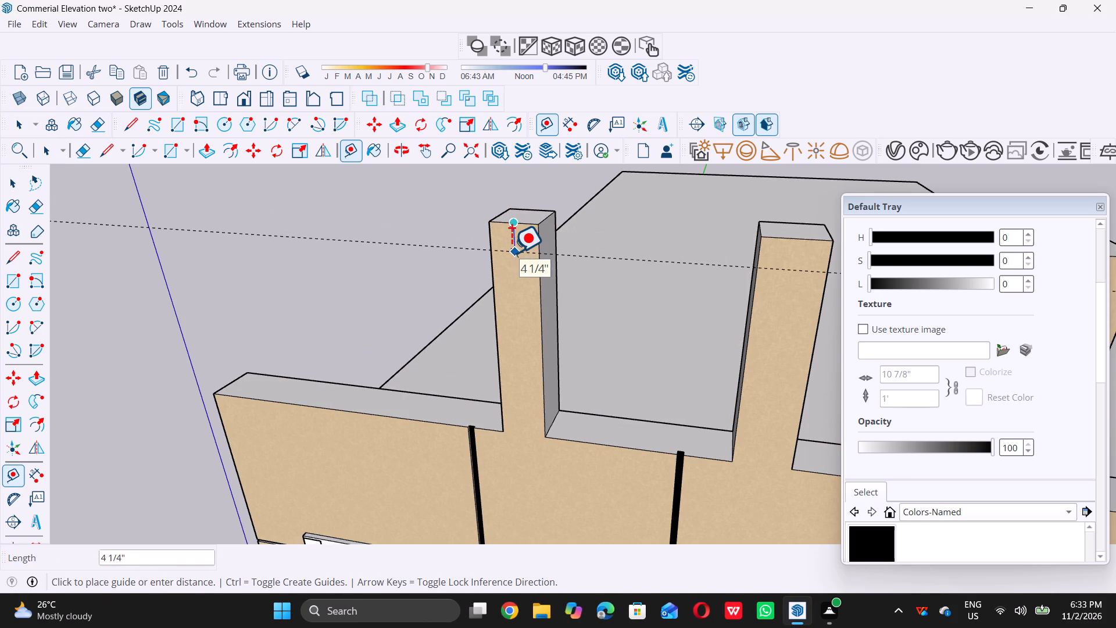
key("9")
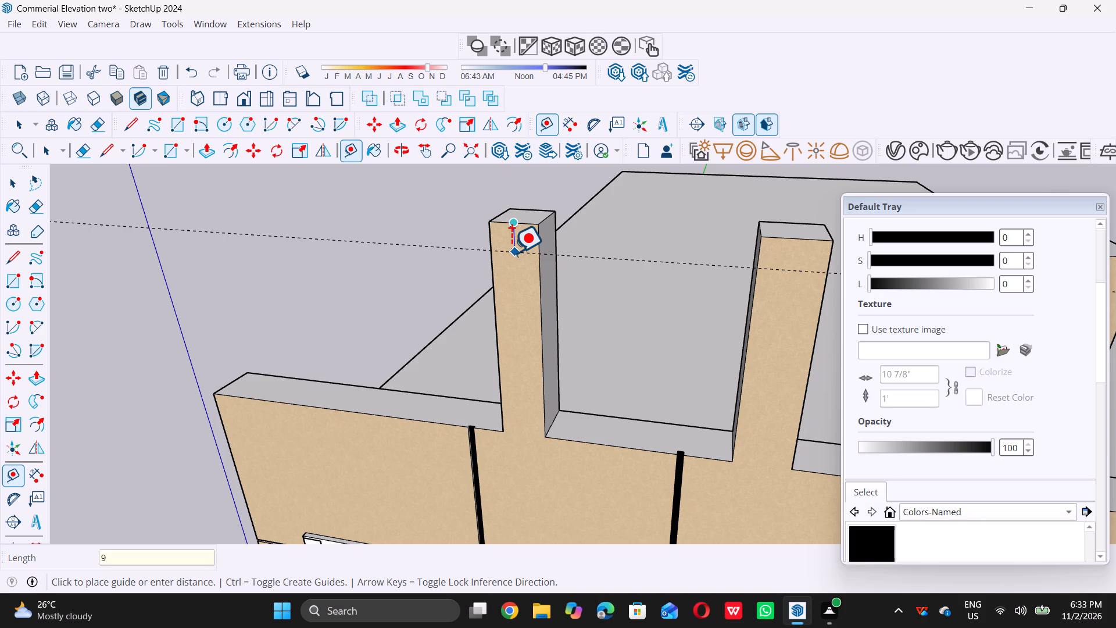
key("shift+quotedbl")
key("Return")
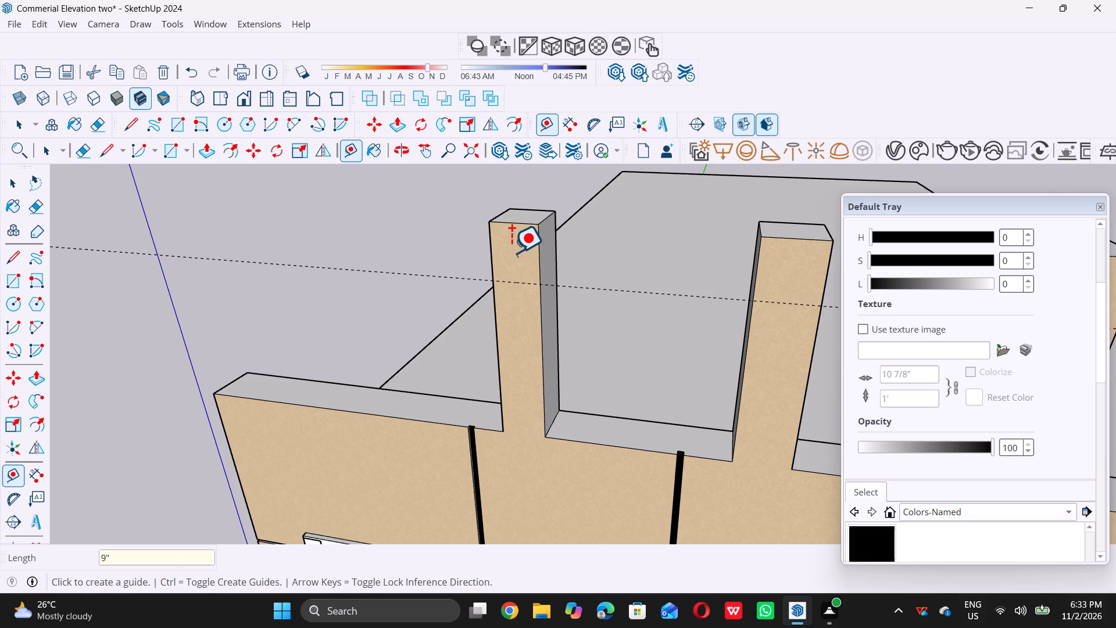
Draw lines at the 9" guide height across the first post's front face and its side face toward the second post.
key("space")
key("l")
scroll(506, 415, "up", 2)
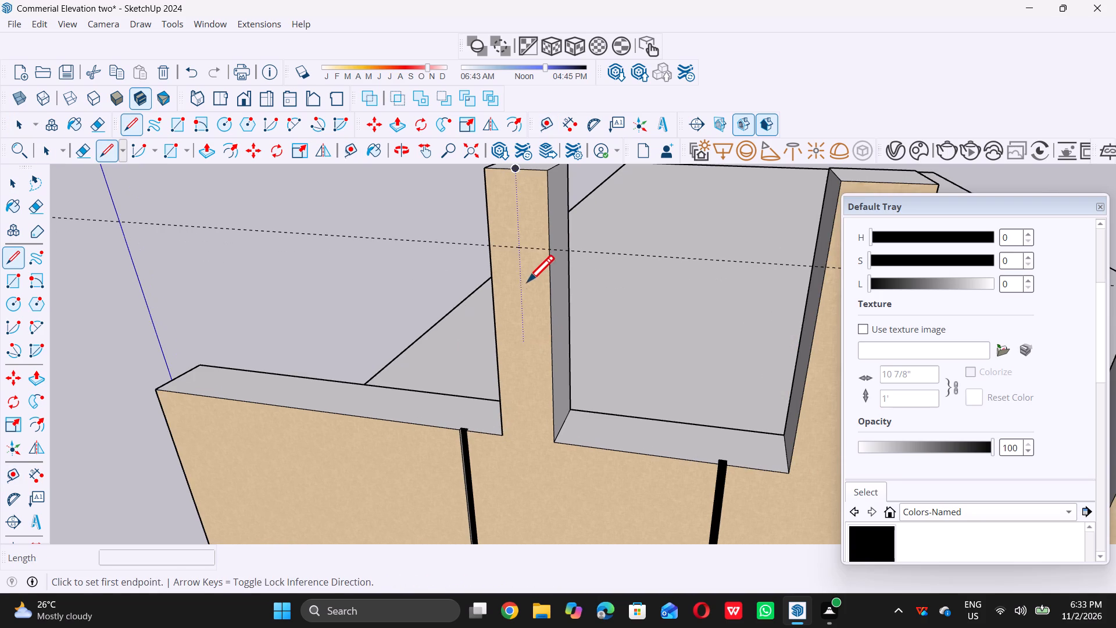
left_click(487, 245)
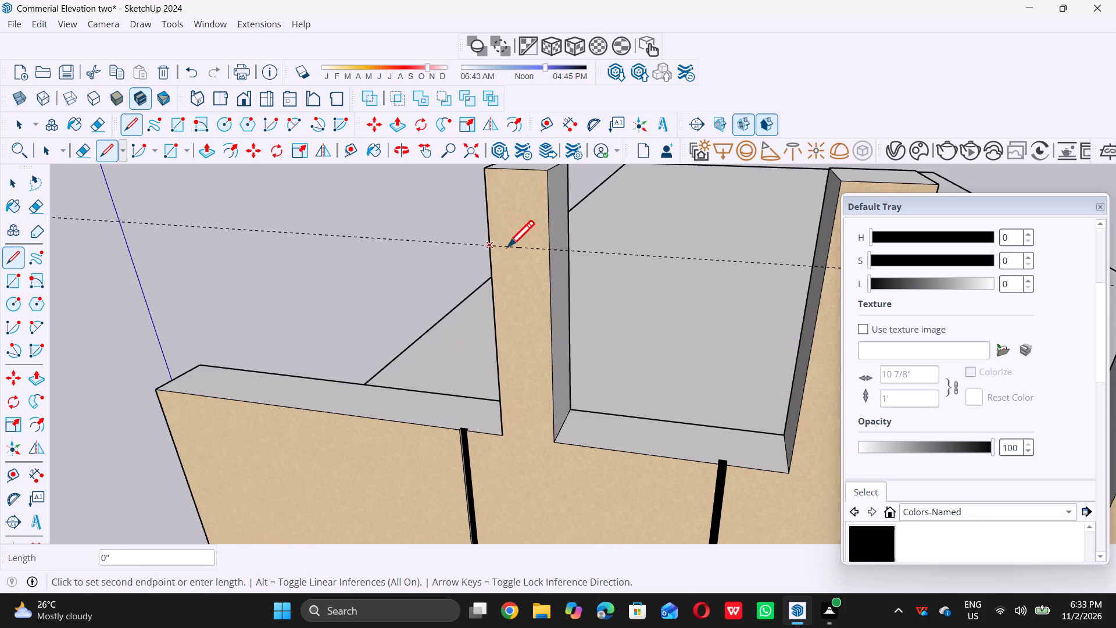
left_click(546, 249)
middle_click_drag(586, 247, 539, 269)
middle_click(538, 269)
scroll(480, 292, "up", 1)
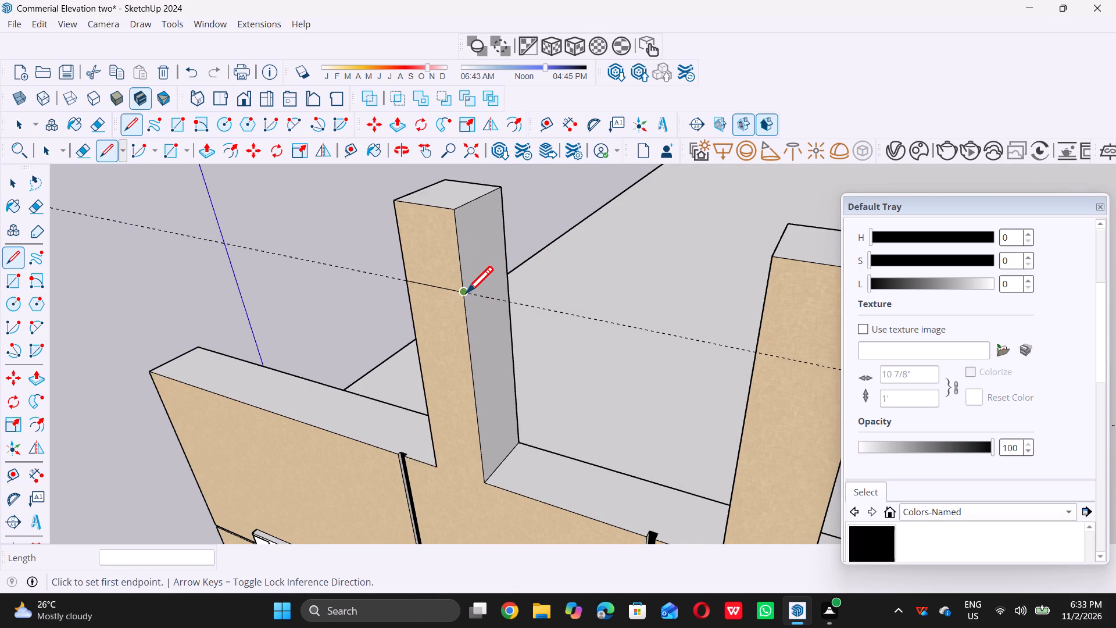
left_click(466, 292)
left_click(509, 263)
Continue the 9" line around the first post's outer side and back faces, closing the loop.
scroll(503, 272, "down", 2)
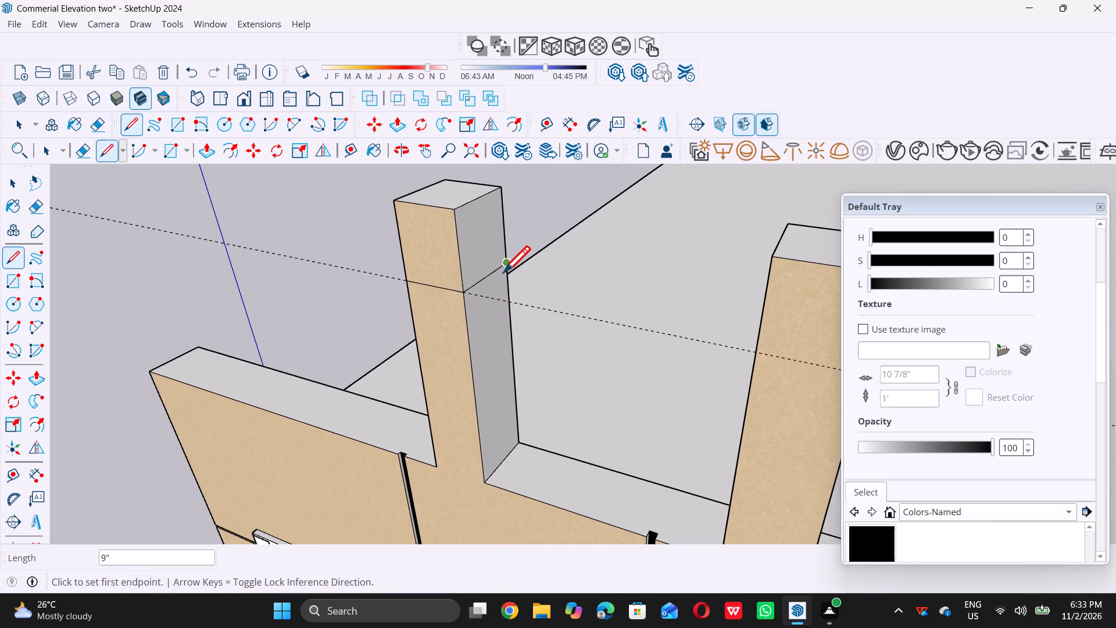
scroll(503, 272, "down", 3)
middle_click_drag(448, 321, 748, 311)
middle_click_drag(521, 335, 558, 336)
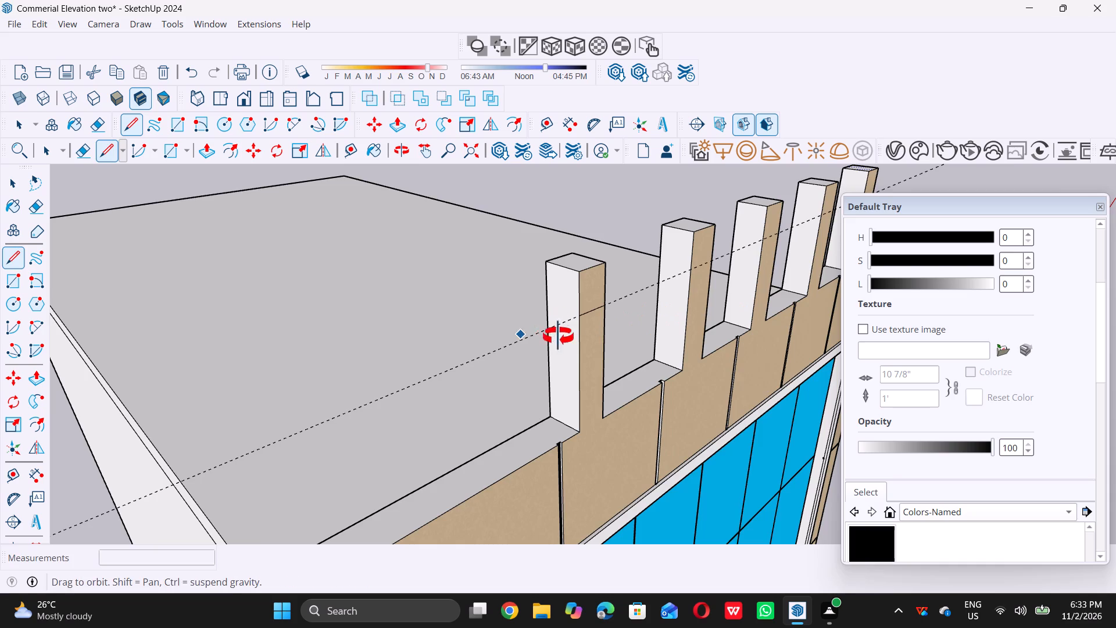
middle_click_drag(558, 336, 612, 326)
scroll(718, 293, "up", 4)
left_click(716, 292)
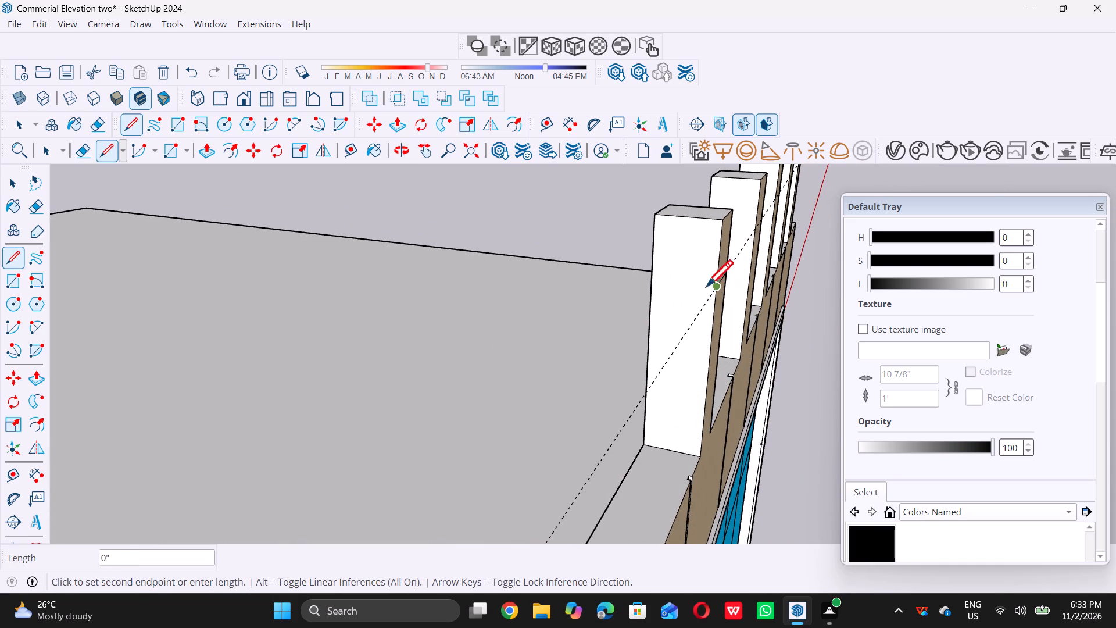
left_click(654, 283)
middle_click_drag(593, 311, 771, 331)
scroll(481, 321, "down", 3)
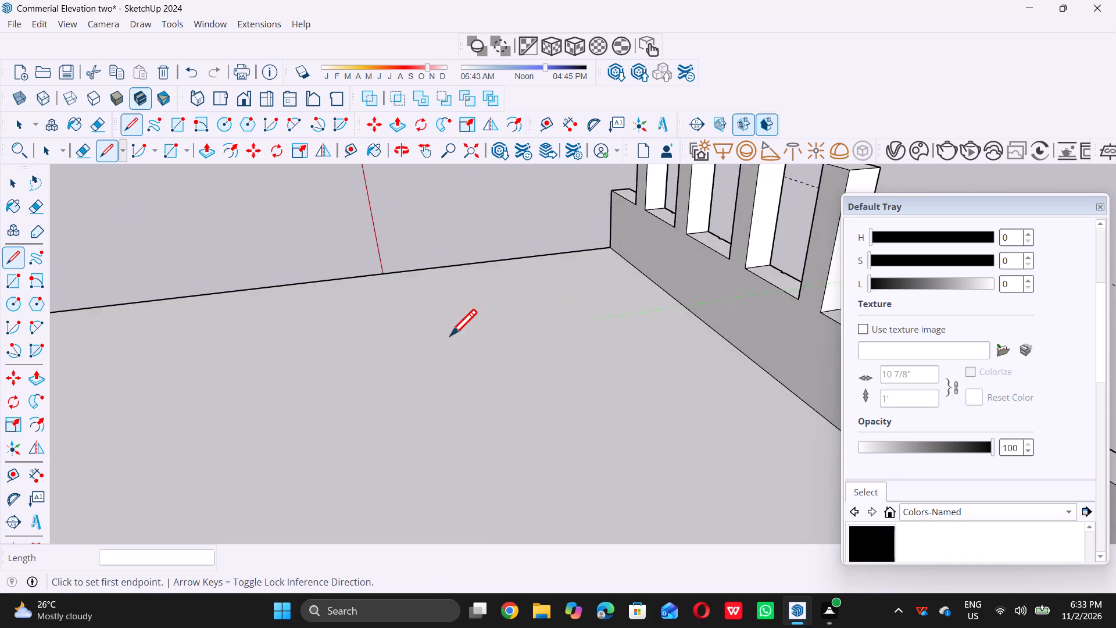
scroll(450, 336, "down", 8)
middle_click_drag(464, 351, 635, 347)
scroll(713, 279, "up", 5)
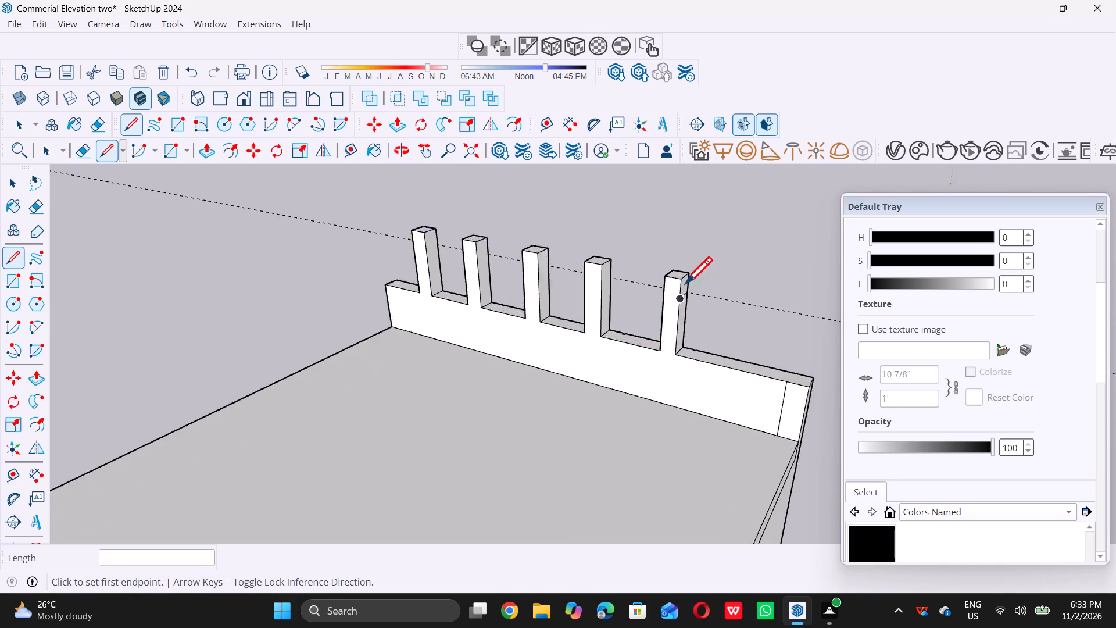
scroll(644, 291, "up", 5)
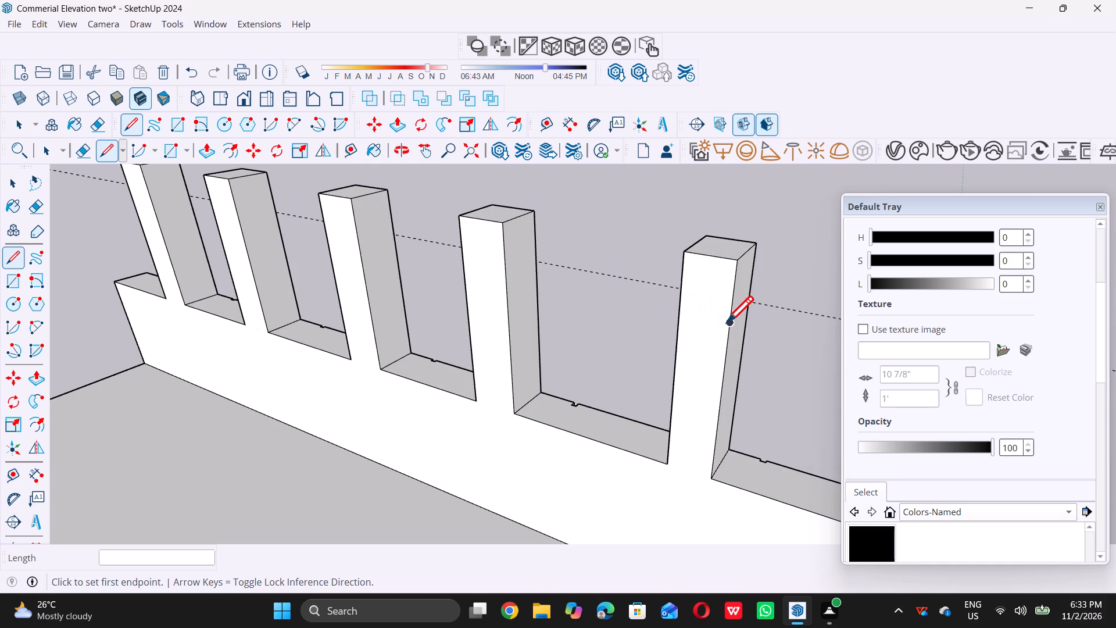
left_click(729, 322)
double_click(682, 315)
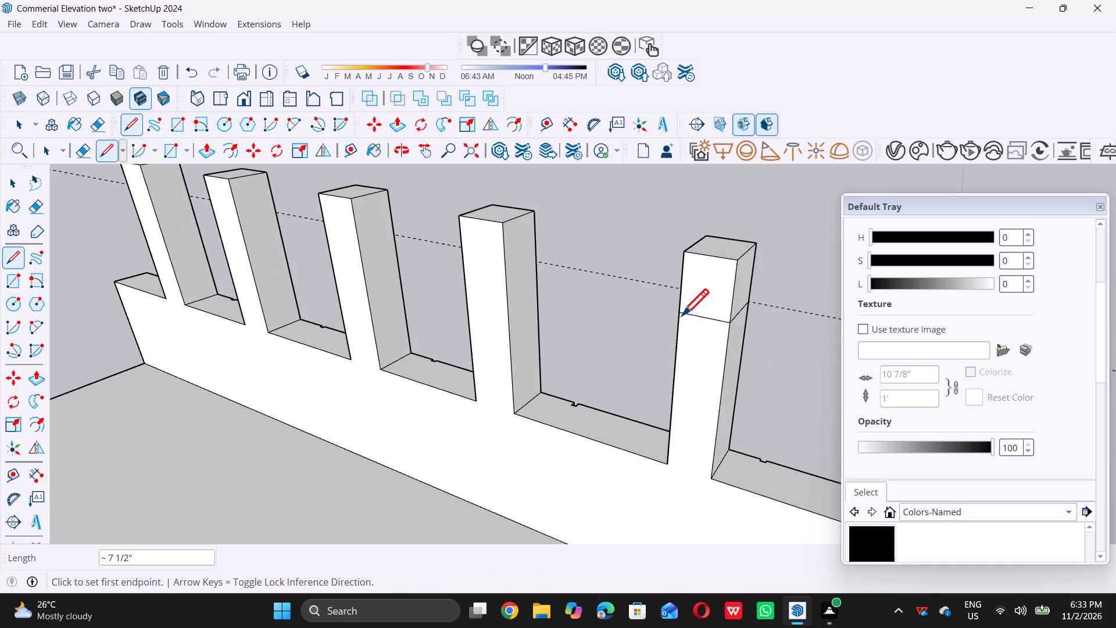
key("space")
Examine the row of posts and the facade's top edge from several angles.
scroll(635, 334, "down", 5)
middle_click_drag(787, 293, 99, 362)
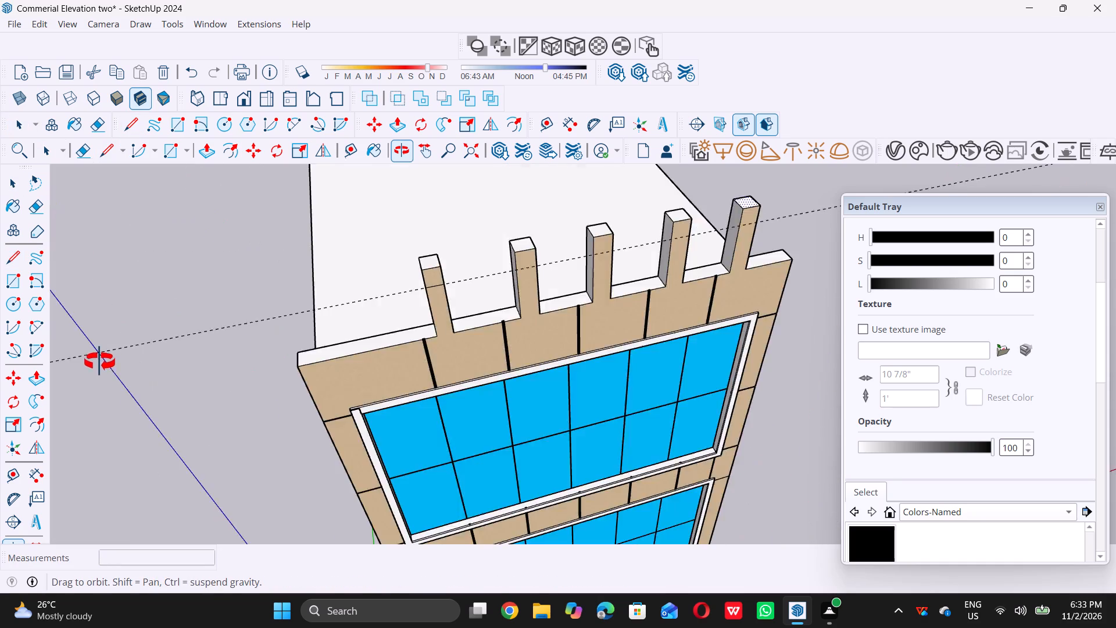
middle_click_drag(99, 362, 80, 351)
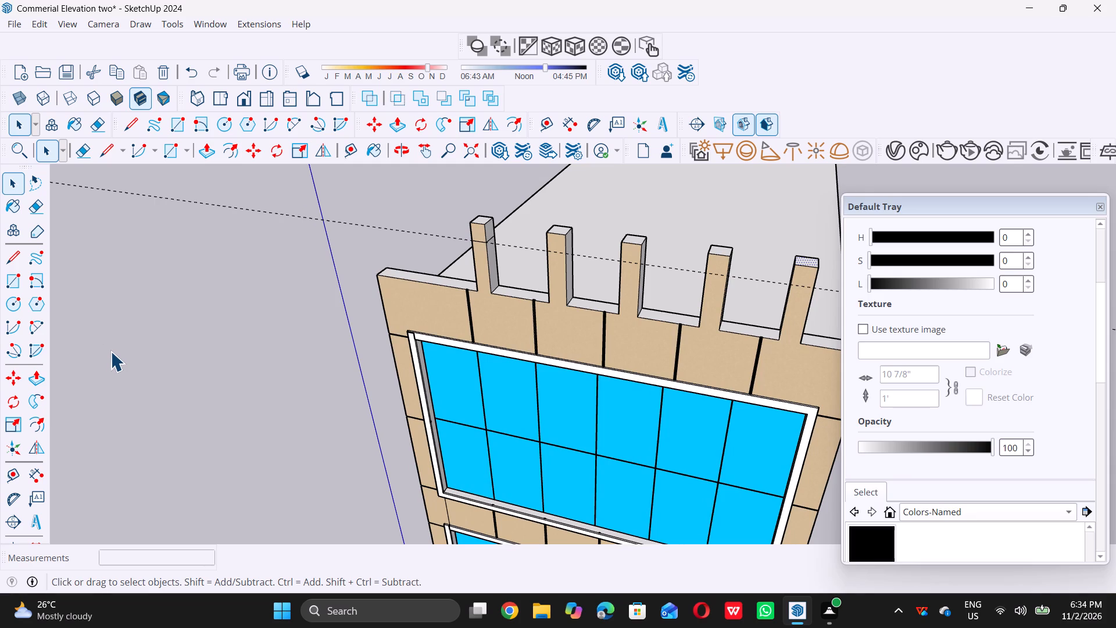
scroll(263, 315, "down", 6)
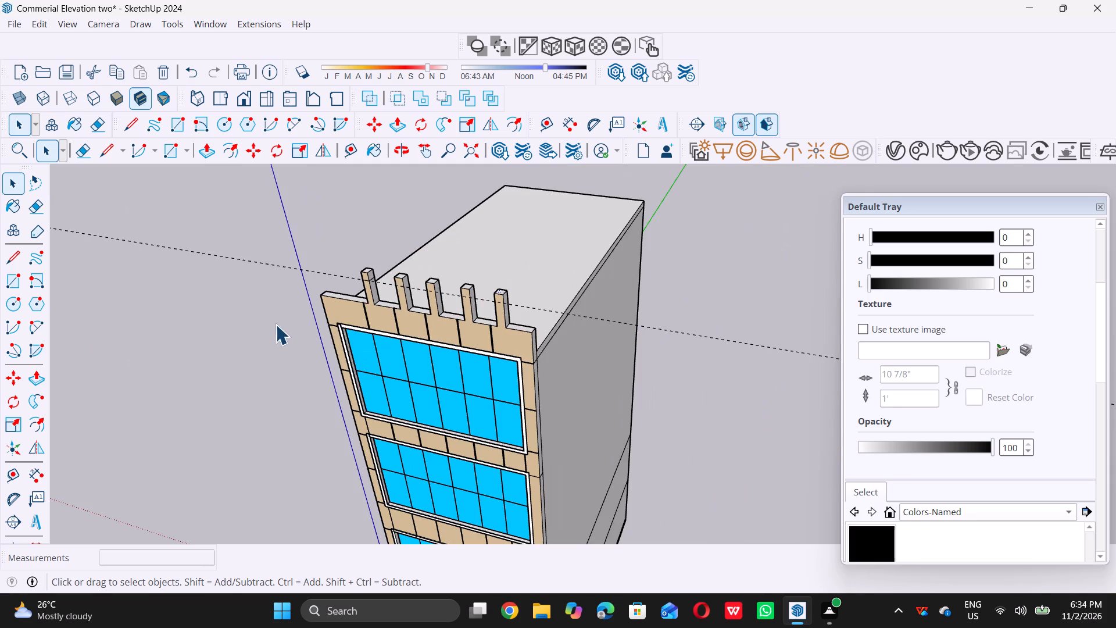
middle_click_drag(277, 324, 412, 231)
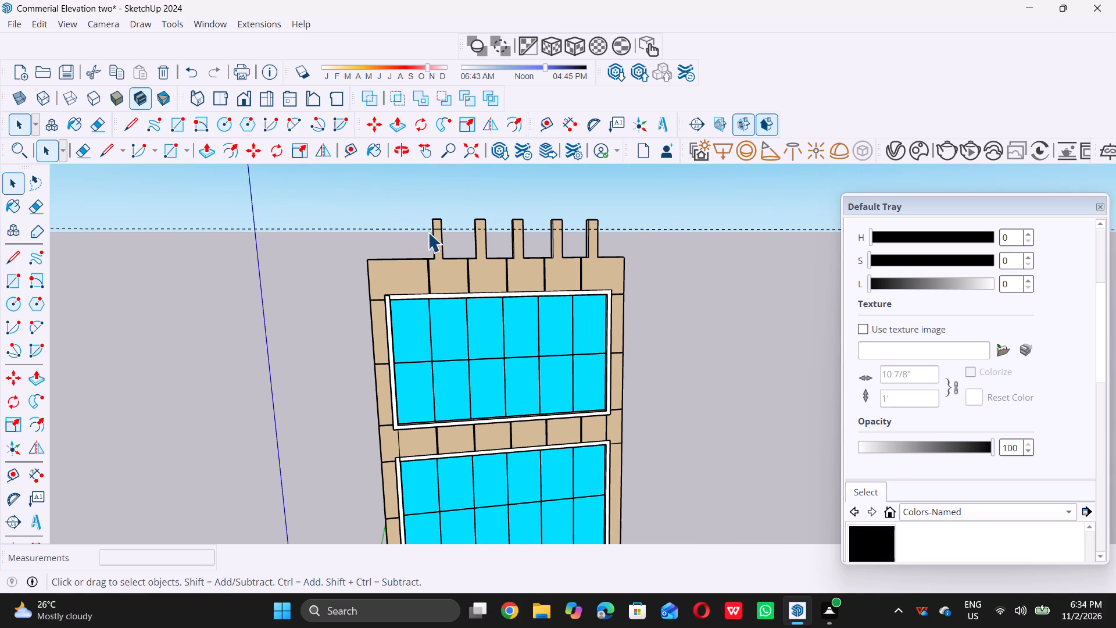
middle_click_drag(428, 230, 226, 378)
middle_click_drag(217, 374, 133, 322)
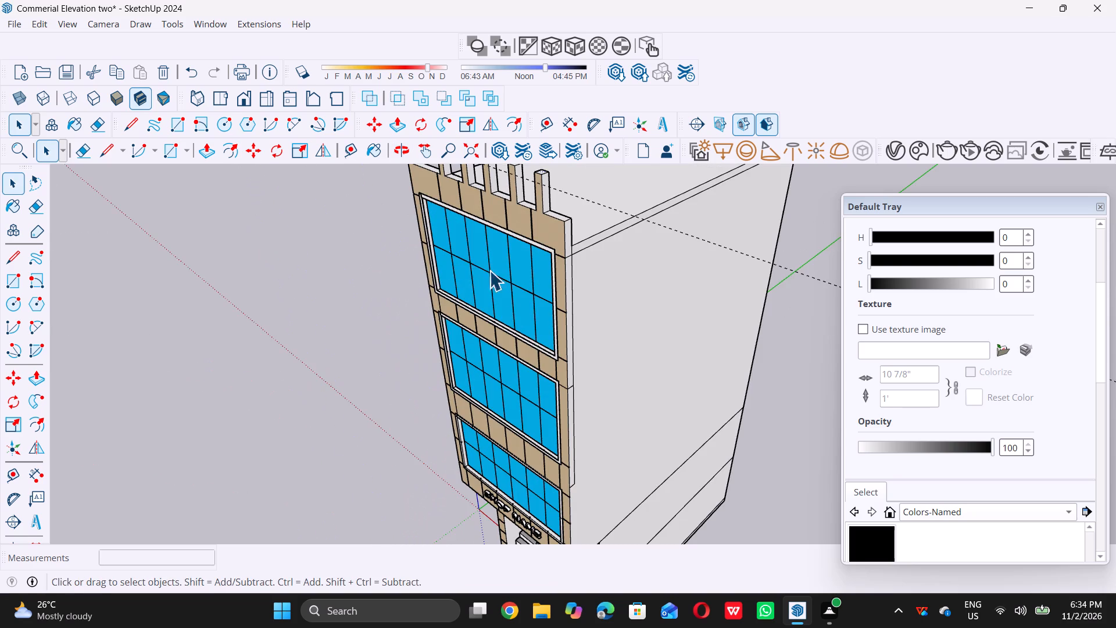
scroll(514, 287, "down", 5)
scroll(405, 235, "up", 2)
scroll(407, 188, "up", 5)
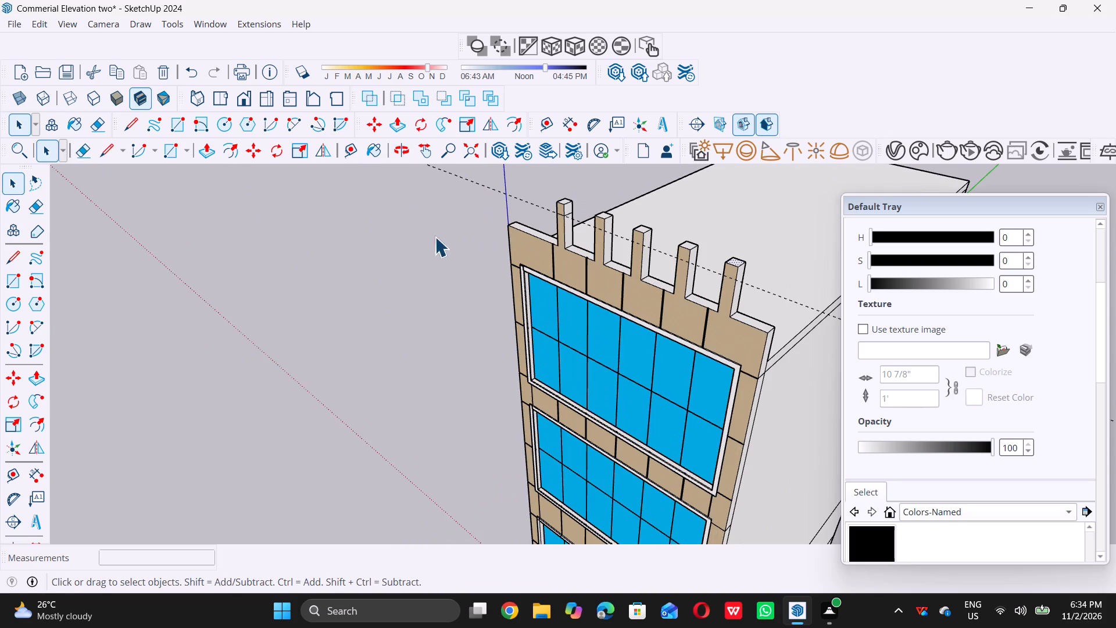
middle_click_drag(435, 237, 518, 246)
scroll(459, 244, "up", 1)
middle_click(518, 246)
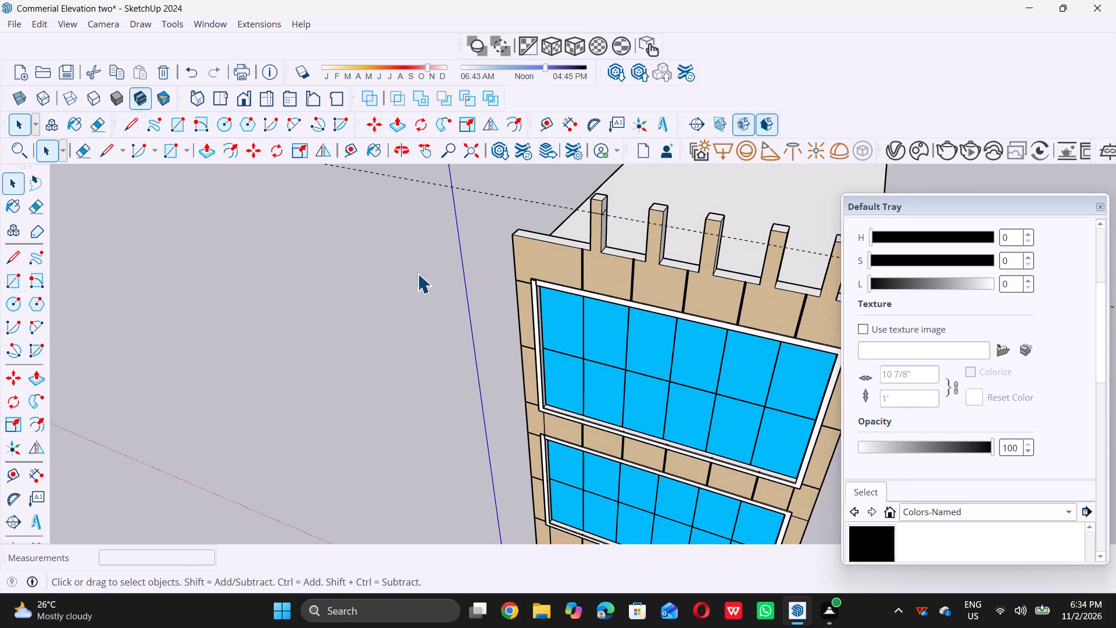
scroll(503, 286, "down", 3)
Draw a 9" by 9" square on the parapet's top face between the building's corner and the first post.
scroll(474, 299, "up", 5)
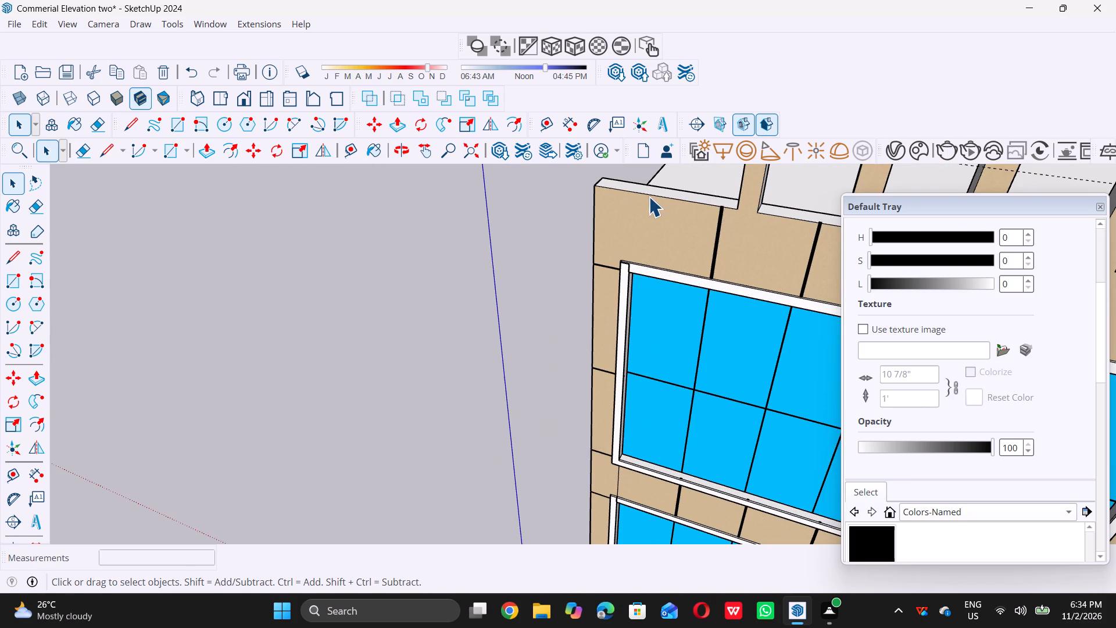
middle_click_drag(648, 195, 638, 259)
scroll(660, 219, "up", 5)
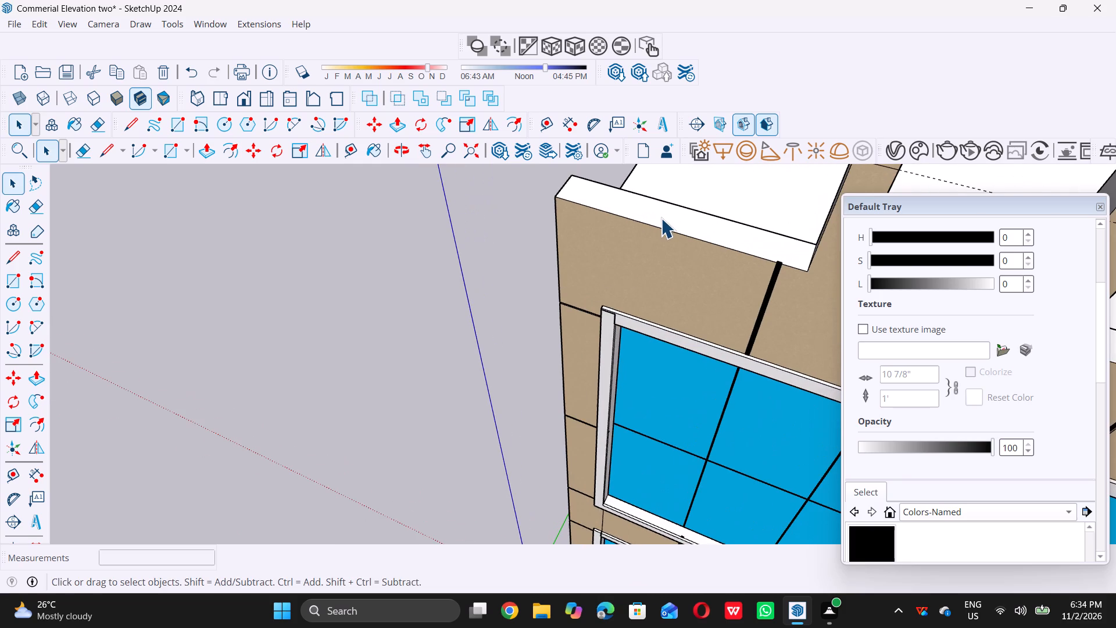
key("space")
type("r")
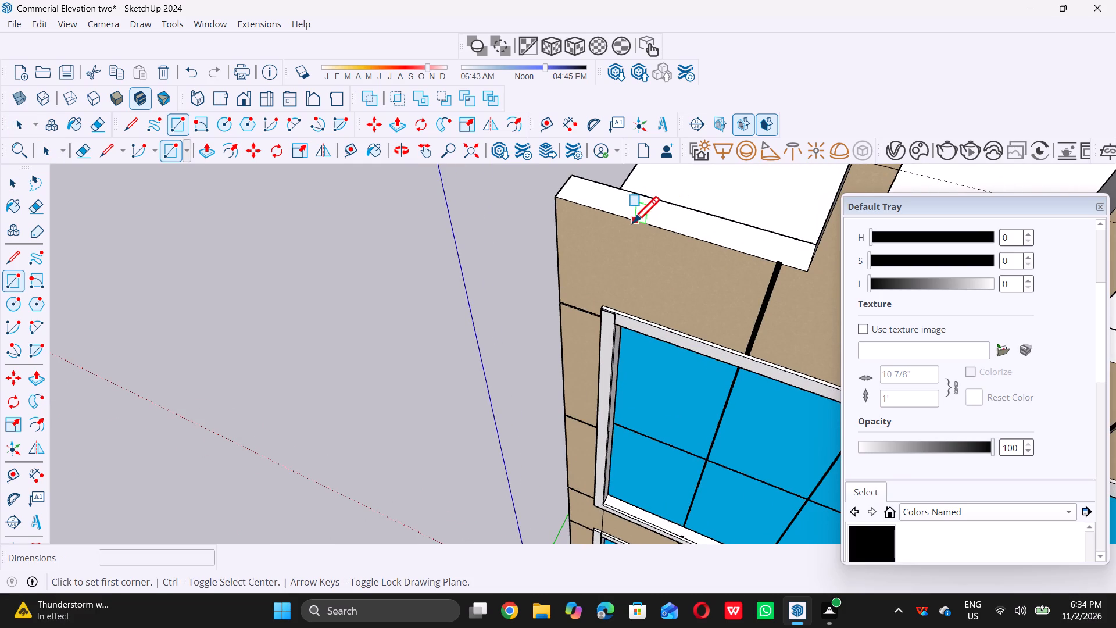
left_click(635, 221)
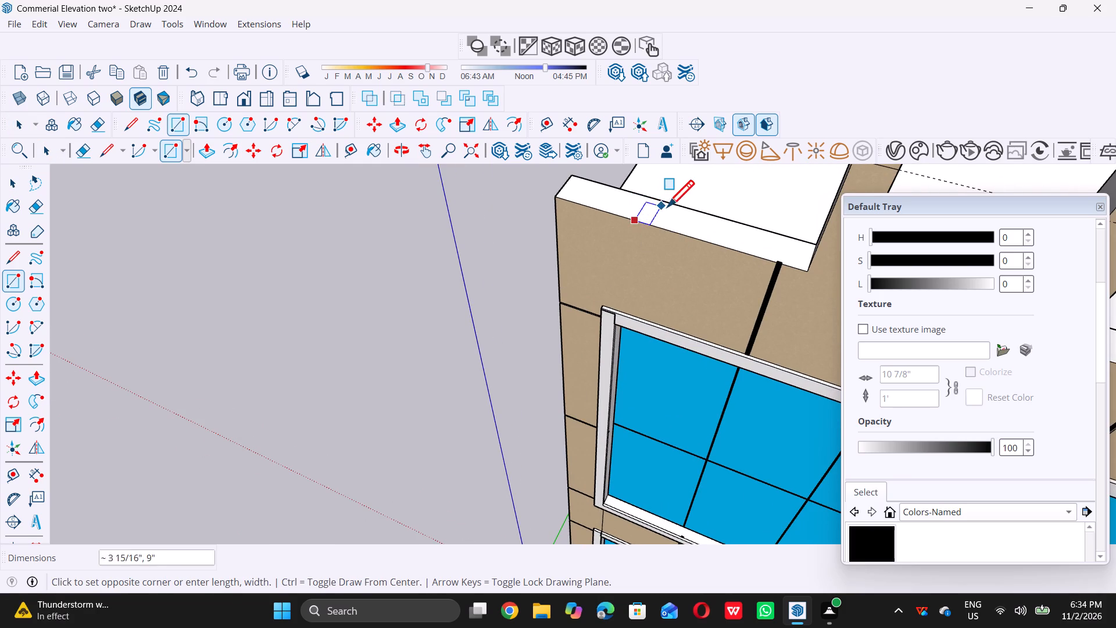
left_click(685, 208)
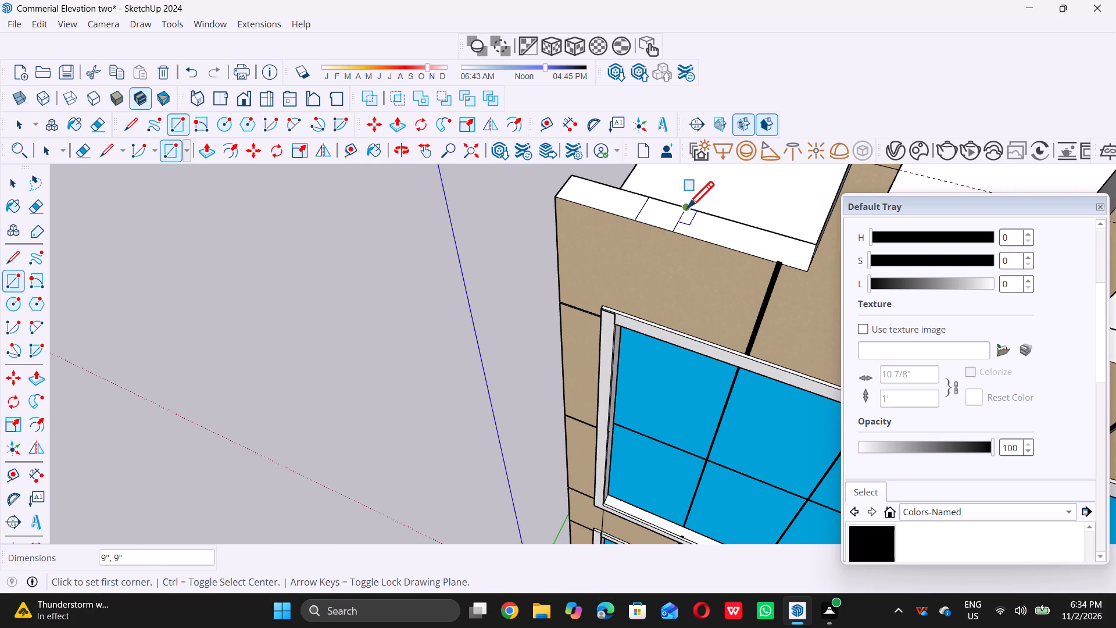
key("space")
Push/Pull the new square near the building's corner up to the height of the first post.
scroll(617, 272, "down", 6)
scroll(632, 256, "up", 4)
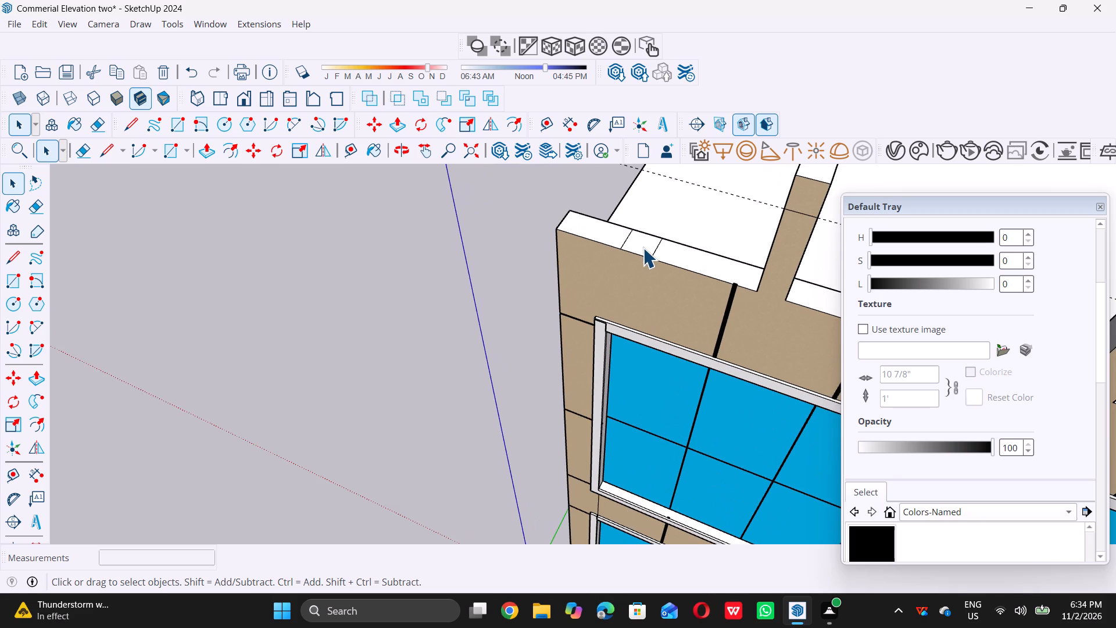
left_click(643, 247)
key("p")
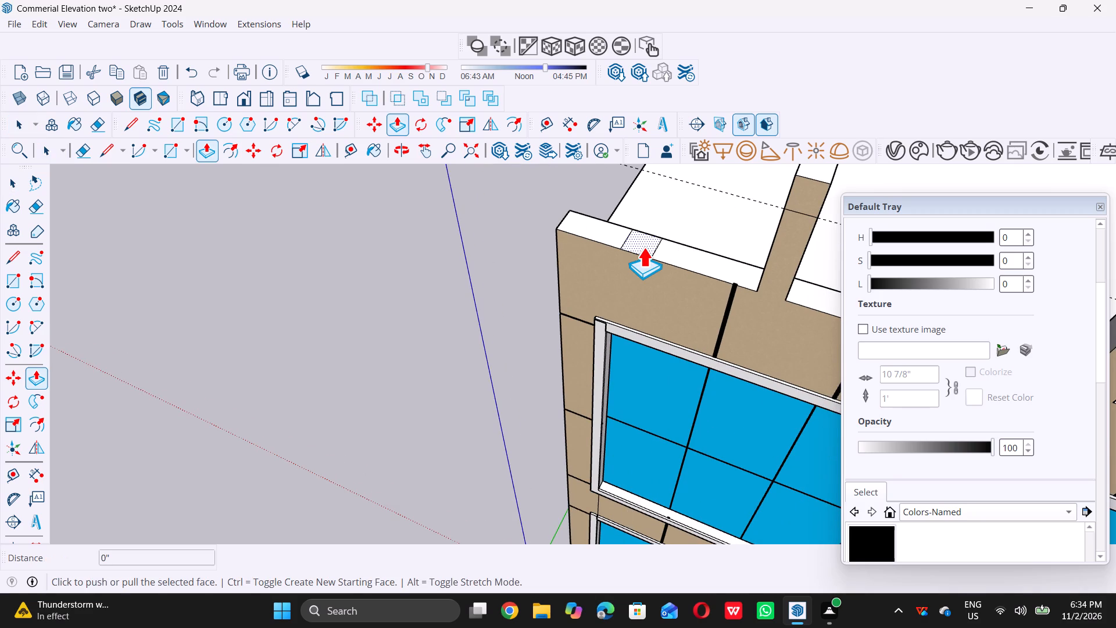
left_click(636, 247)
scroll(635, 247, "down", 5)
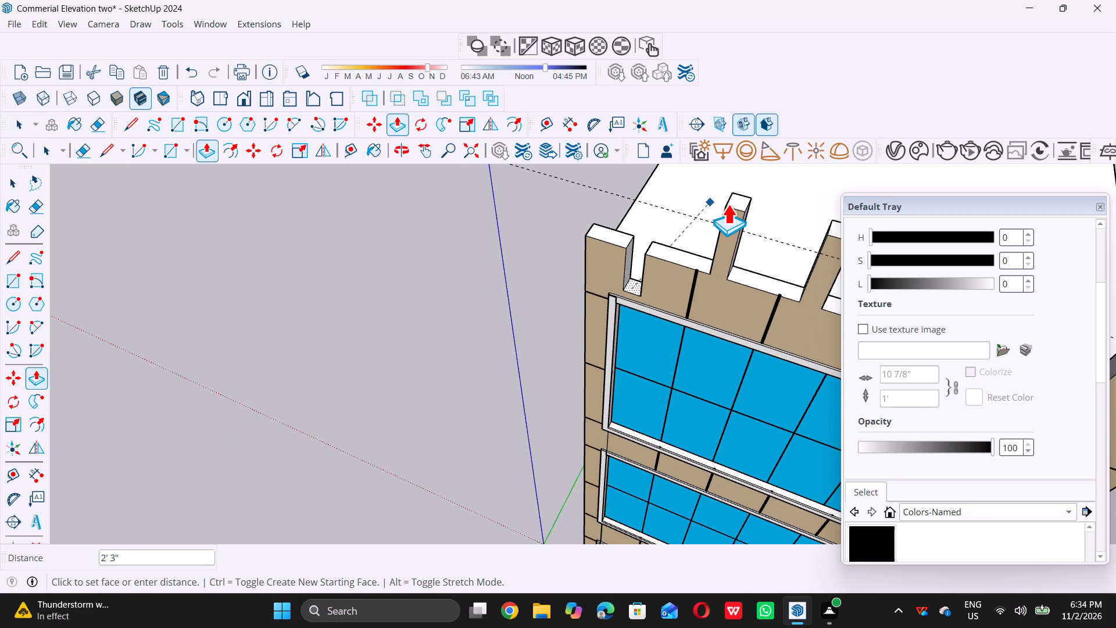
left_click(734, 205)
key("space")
Examine the spacing of the posts along the facade's top from the front.
scroll(591, 250, "down", 13)
middle_click_drag(579, 302, 681, 198)
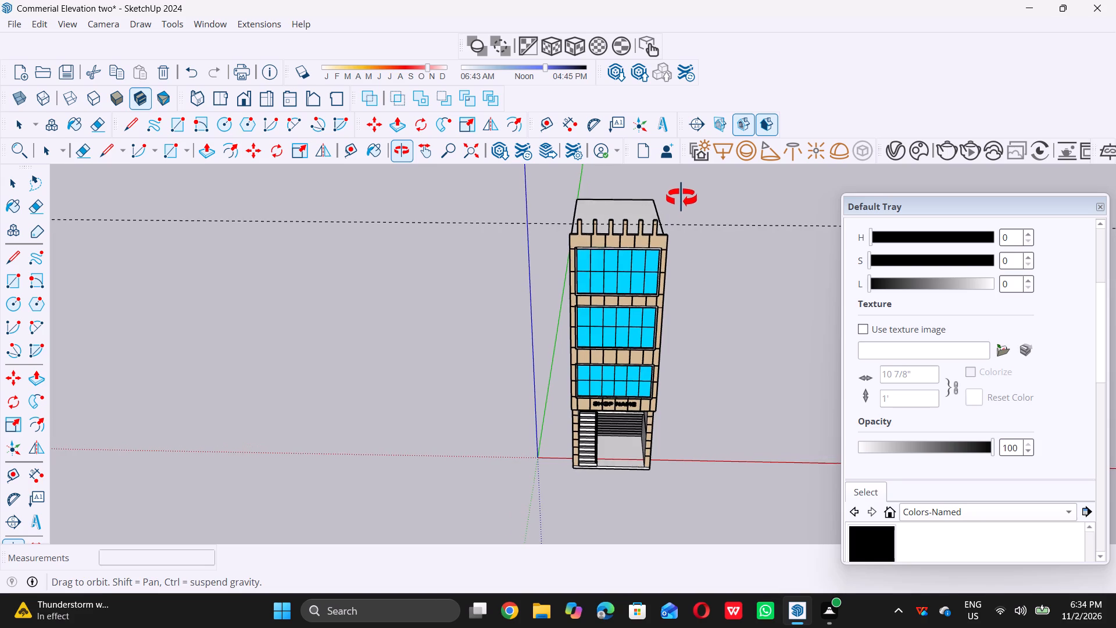
middle_click_drag(681, 198, 681, 195)
middle_click_drag(634, 254, 637, 198)
scroll(628, 230, "up", 5)
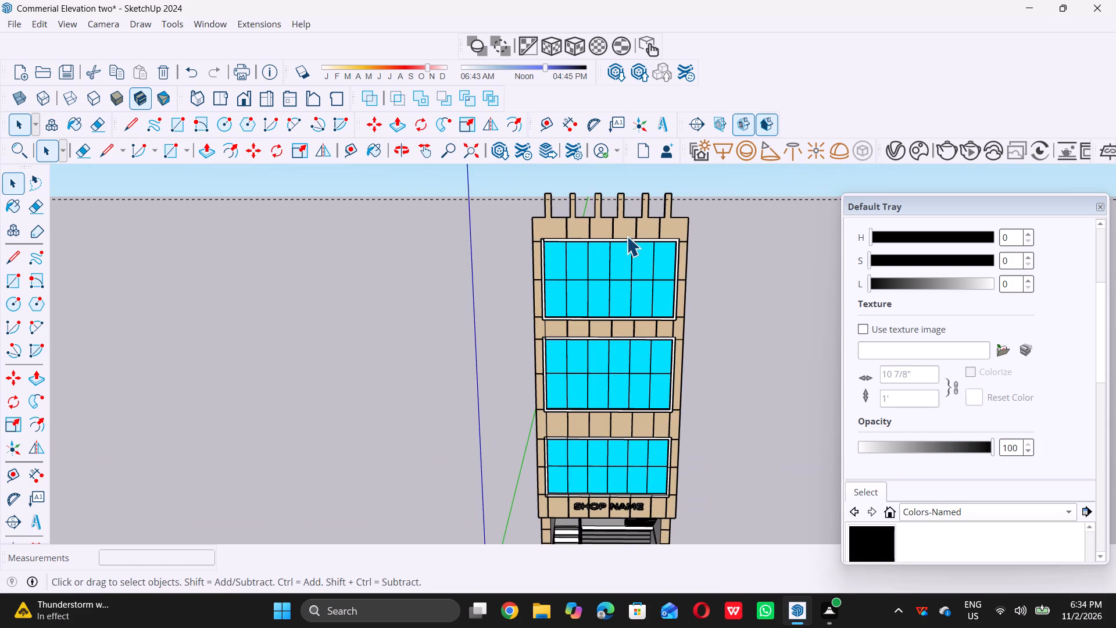
middle_click_drag(640, 185, 631, 211)
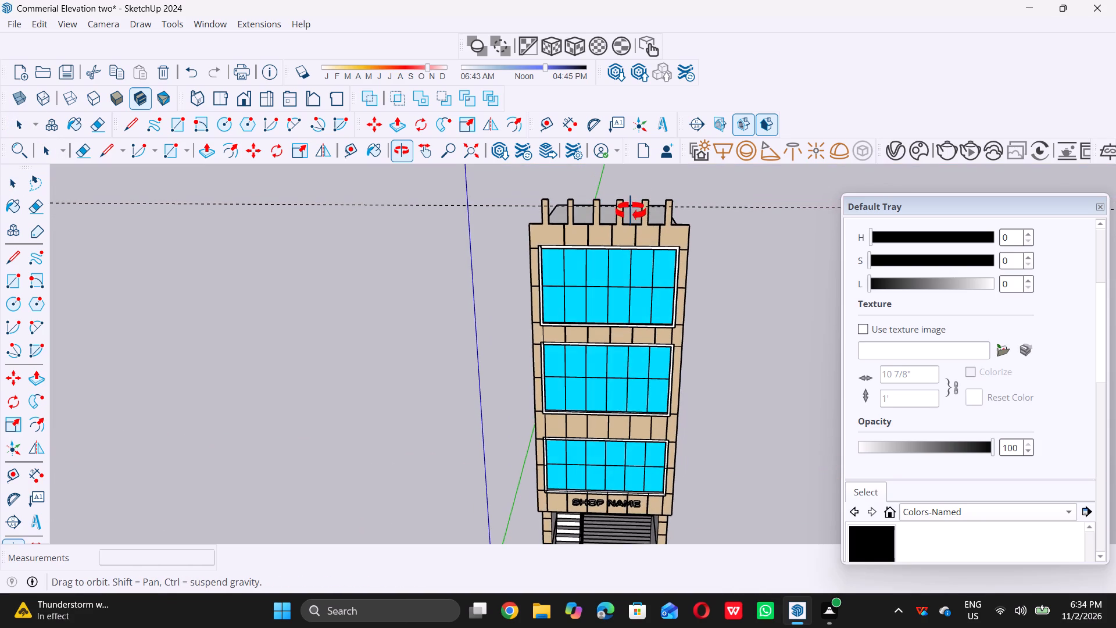
middle_click_drag(631, 211, 632, 198)
scroll(623, 202, "up", 5)
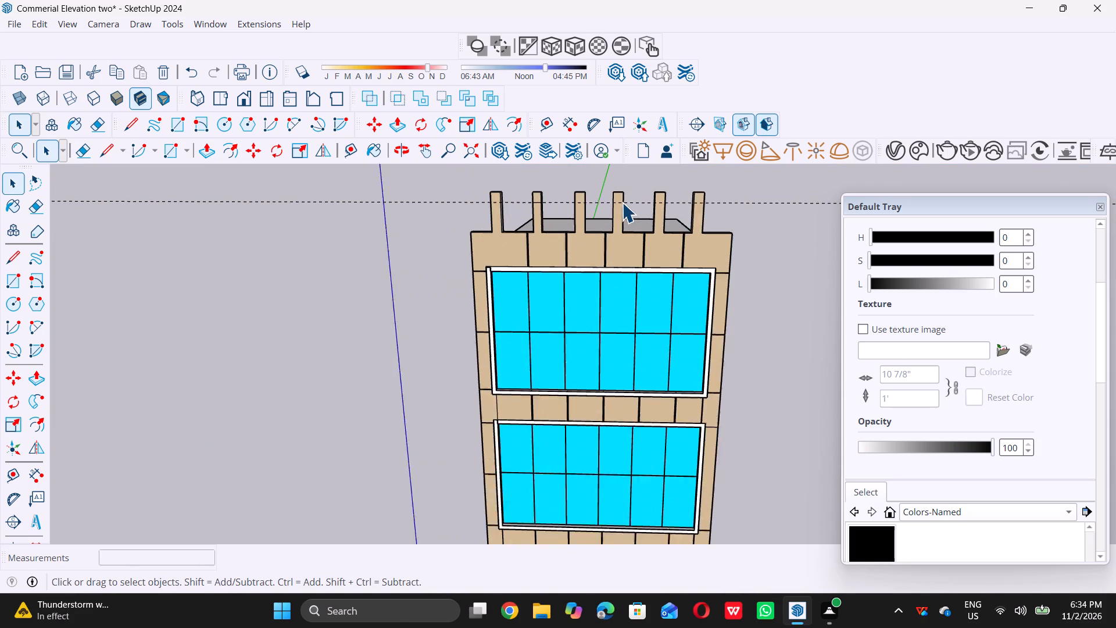
scroll(622, 202, "up", 1)
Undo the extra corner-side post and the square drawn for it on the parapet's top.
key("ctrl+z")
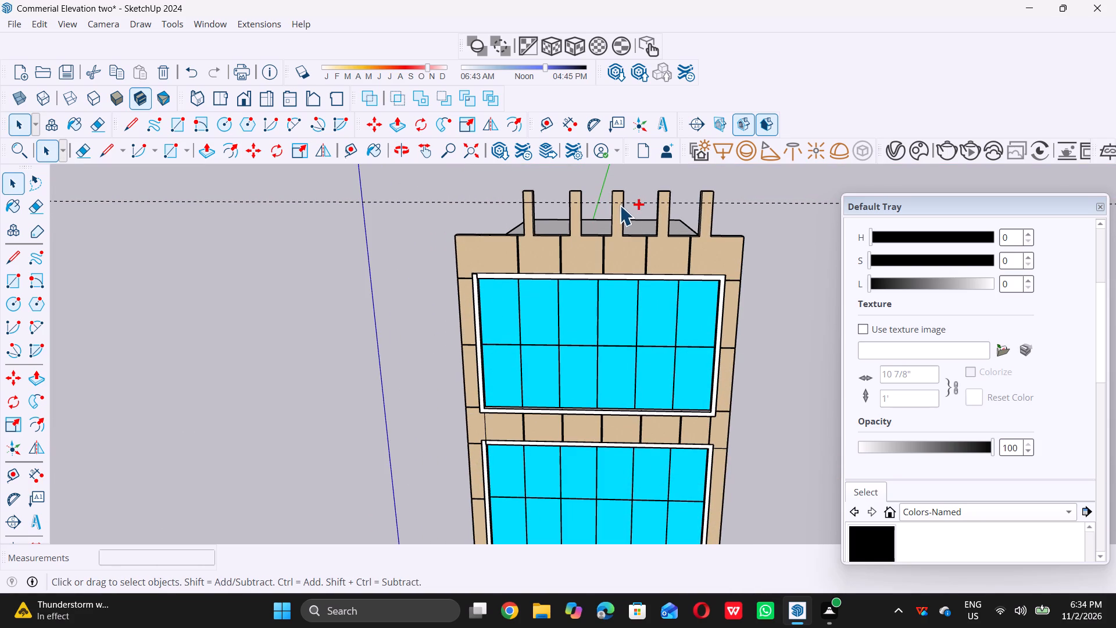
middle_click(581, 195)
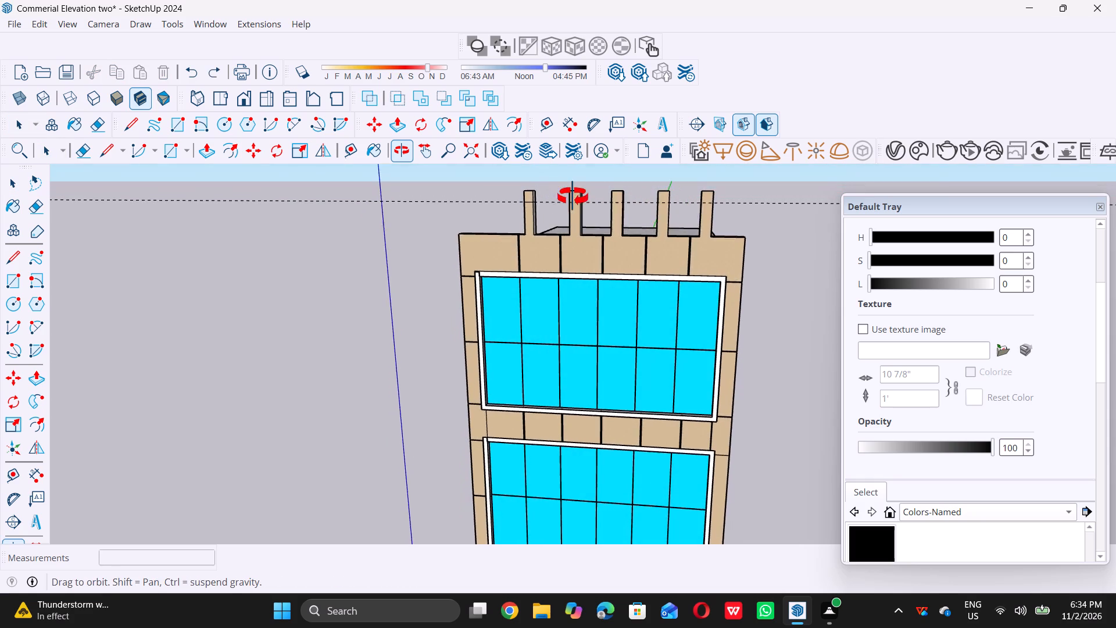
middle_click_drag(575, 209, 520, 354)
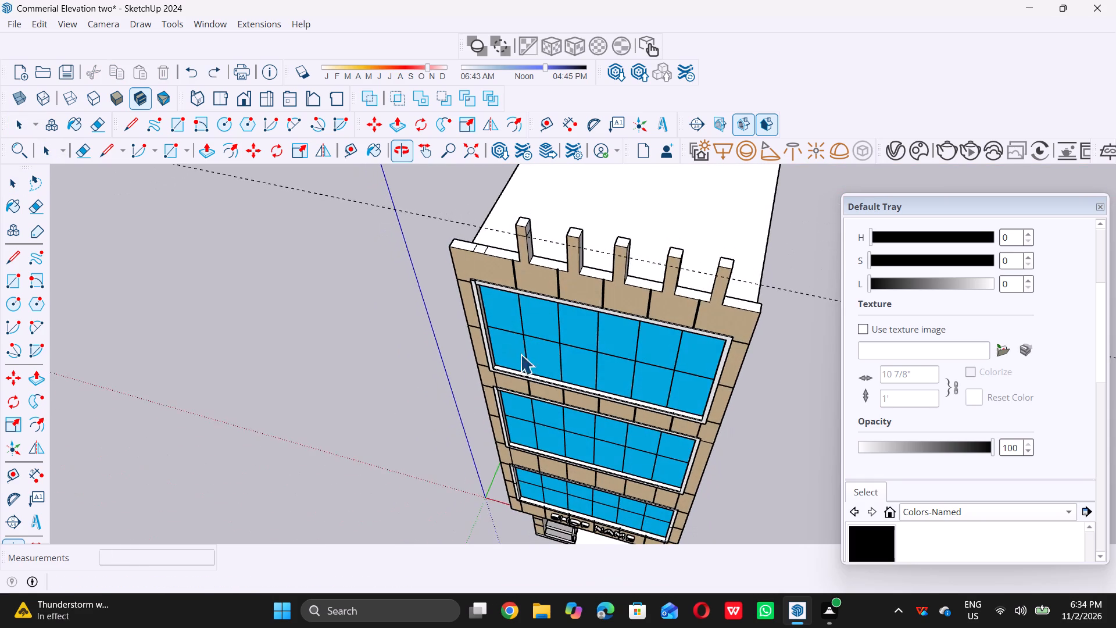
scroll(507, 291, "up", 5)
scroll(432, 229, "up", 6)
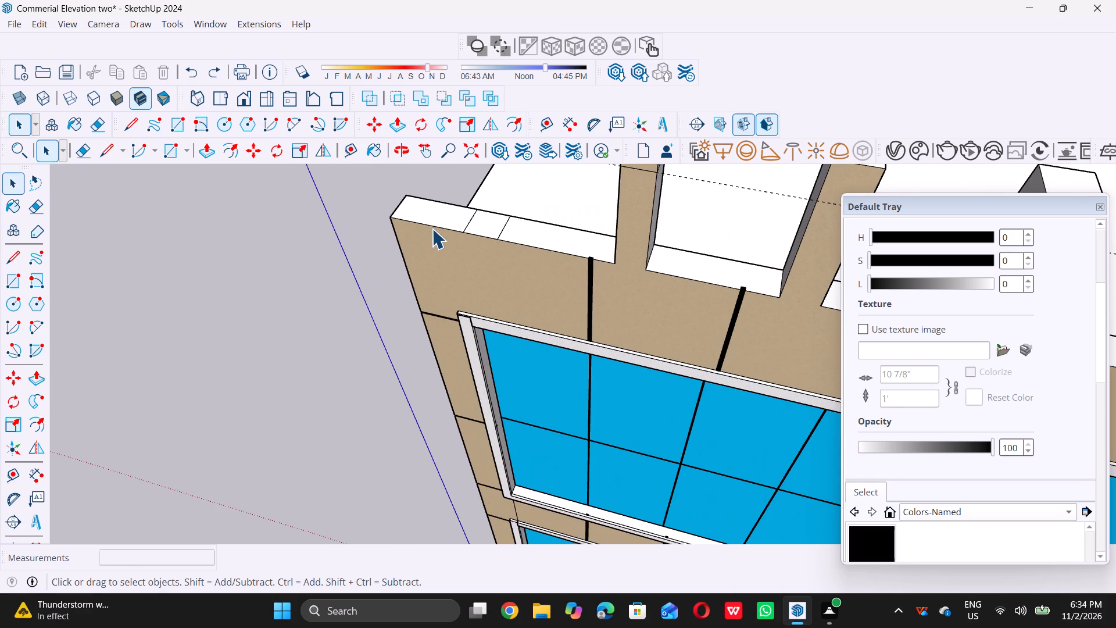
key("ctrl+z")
Draw a 9" by 9" square on the parapet's top face between the building's corner and the first post.
key("r")
left_click(489, 238)
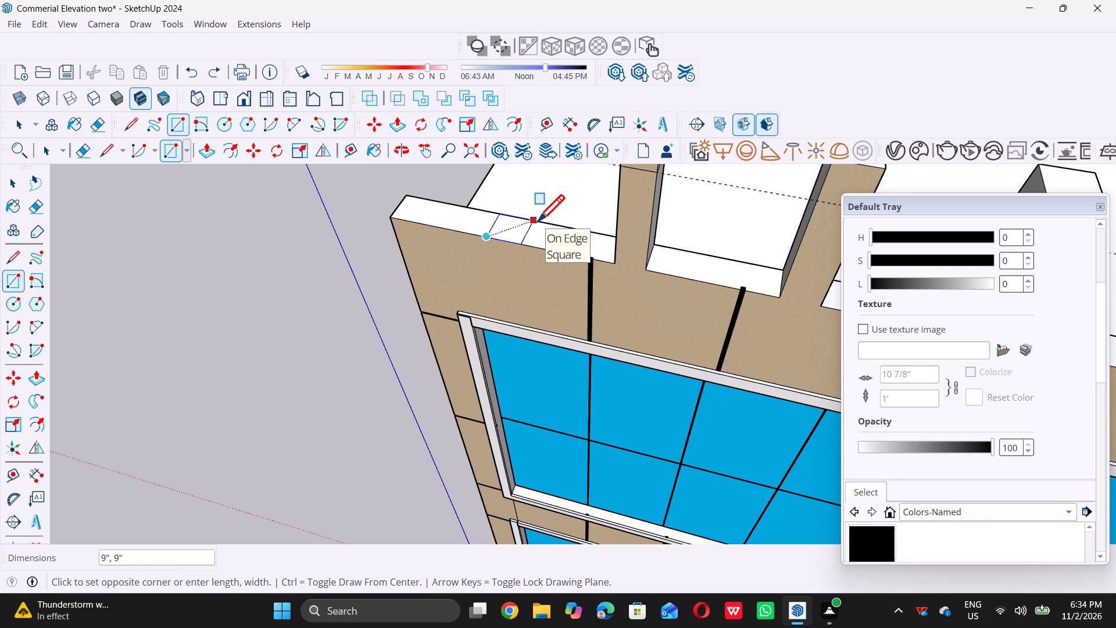
left_click(538, 221)
key("space")
Push/Pull the new square on the parapet's top up 3' to match the height of the existing posts.
scroll(535, 232, "down", 6)
middle_click_drag(562, 293, 582, 280)
scroll(542, 244, "up", 5)
scroll(492, 229, "up", 5)
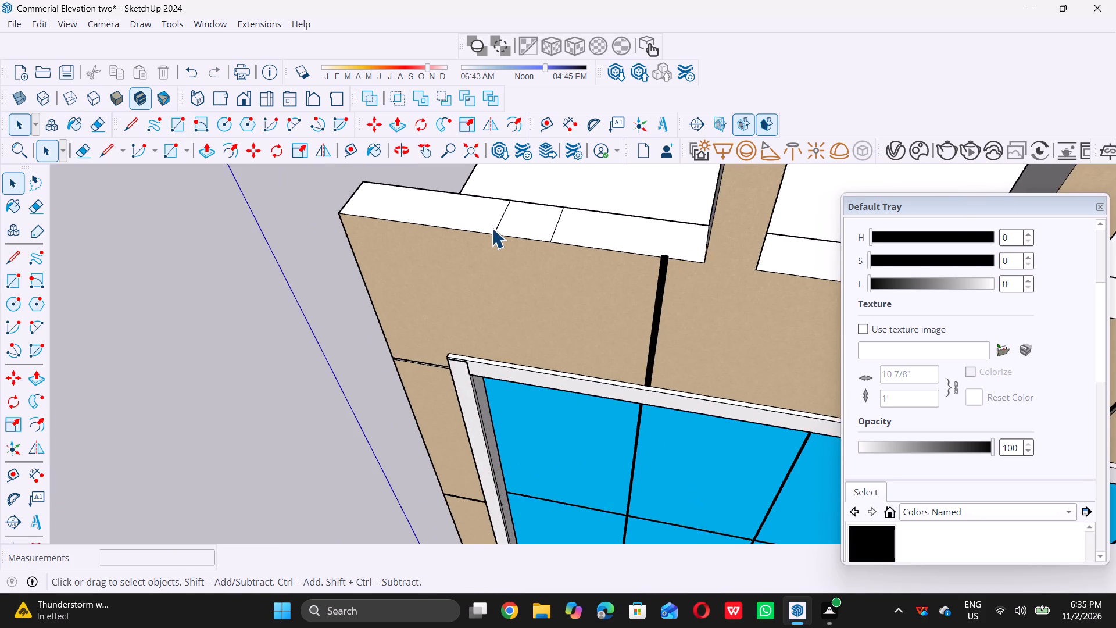
scroll(492, 228, "up", 4)
left_click(531, 217)
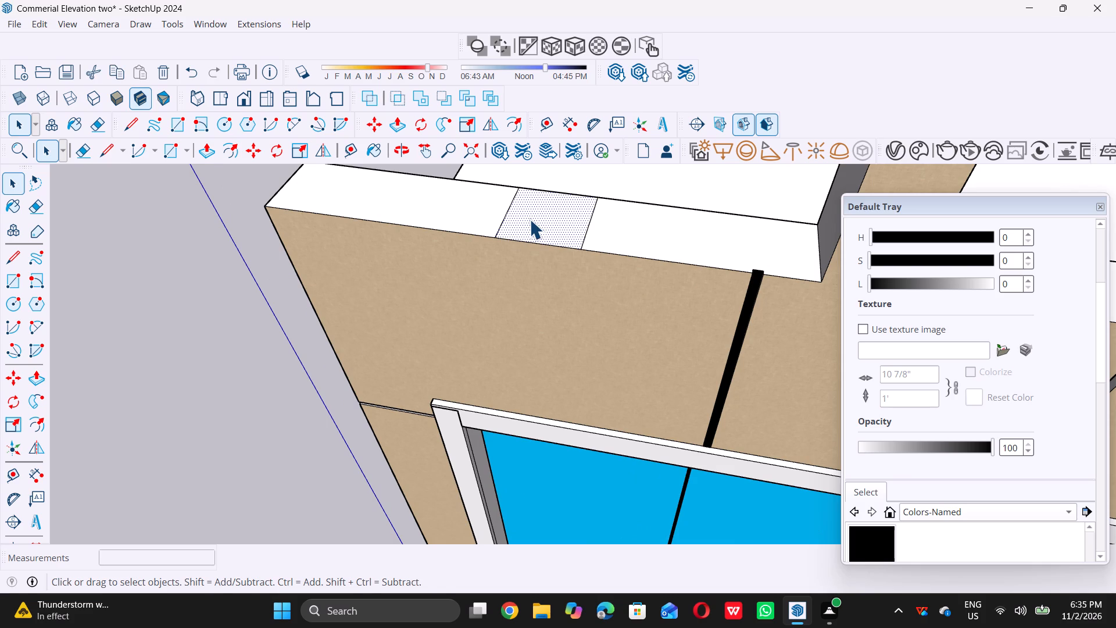
key("p")
left_click(530, 219)
scroll(530, 219, "down", 16)
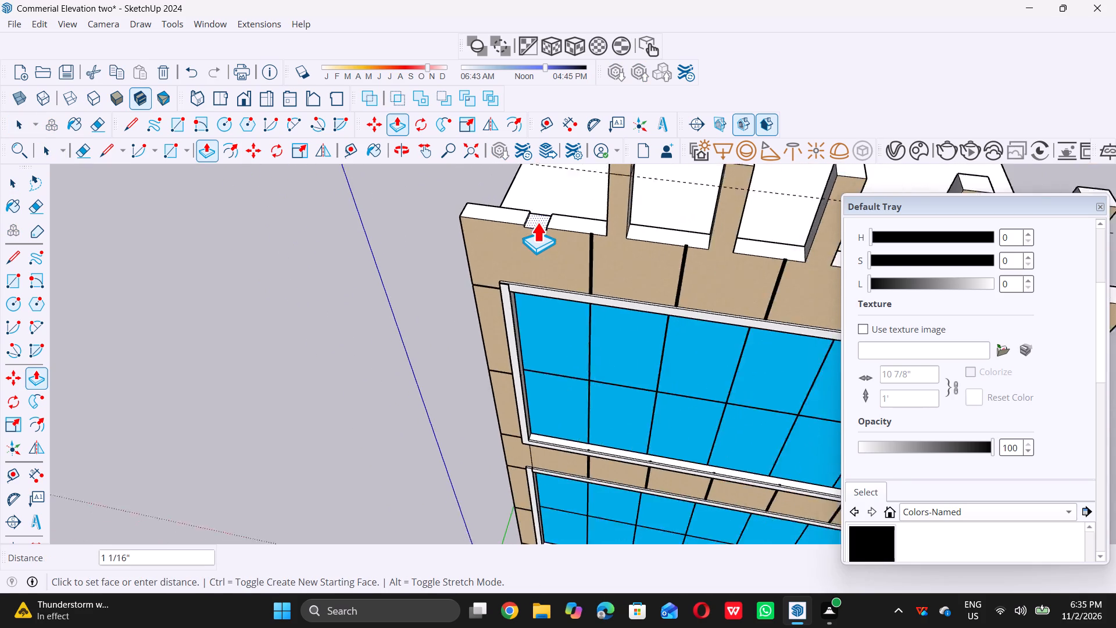
scroll(537, 222, "down", 1)
left_click(604, 173)
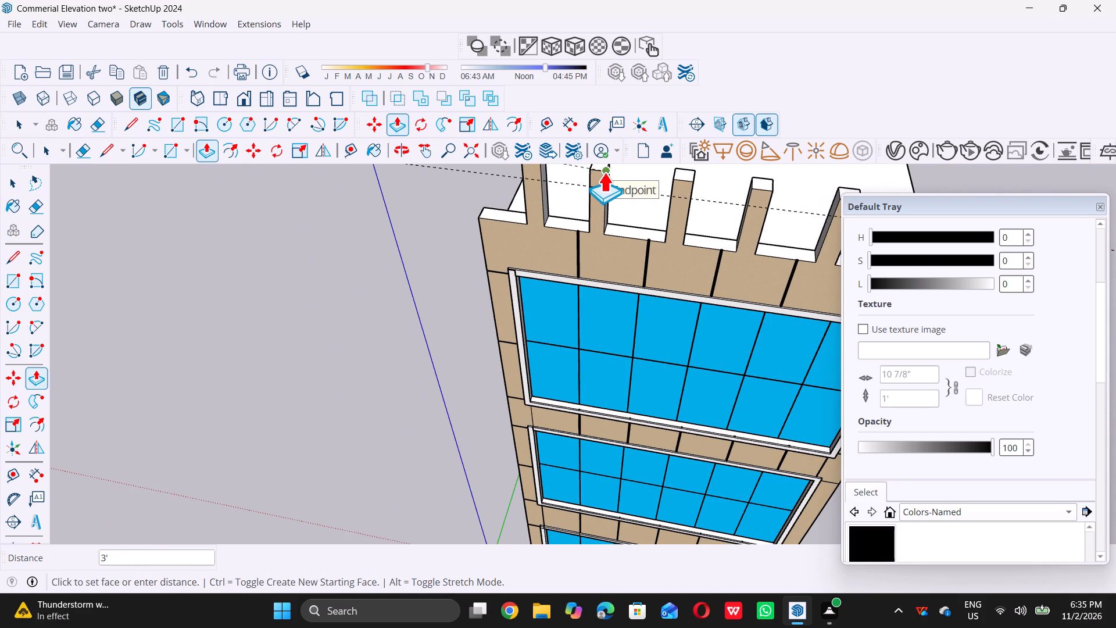
key("space")
Delete all the guides from the model, including the dashed line across the posts.
scroll(585, 237, "down", 9)
middle_click_drag(585, 295, 629, 191)
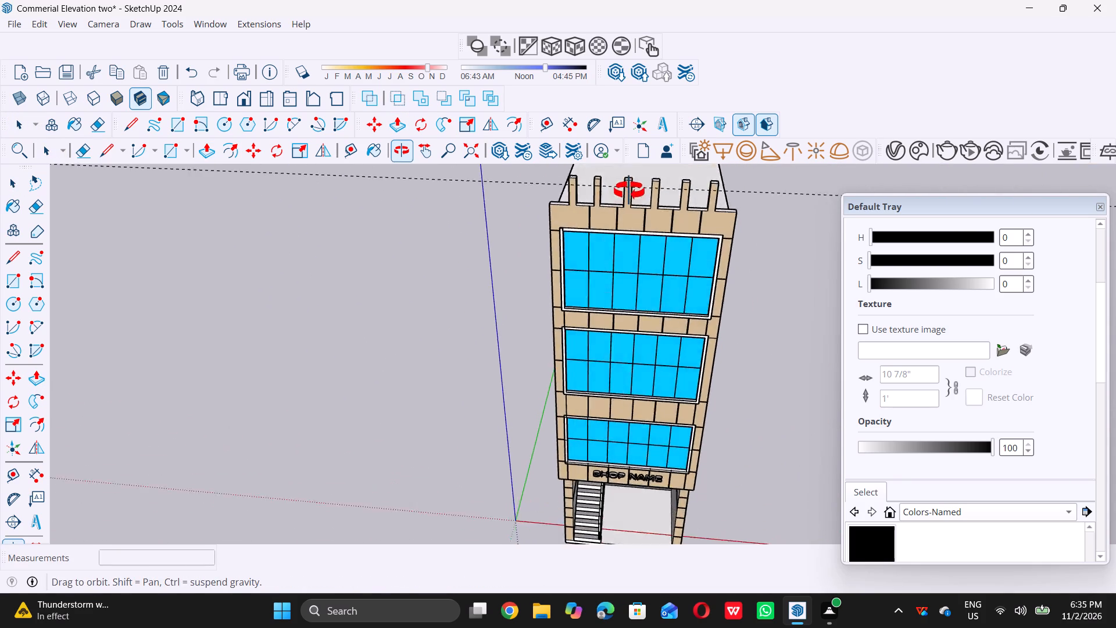
middle_click_drag(629, 191, 631, 183)
scroll(622, 206, "up", 1)
scroll(618, 224, "down", 10)
middle_click_drag(621, 308, 616, 284)
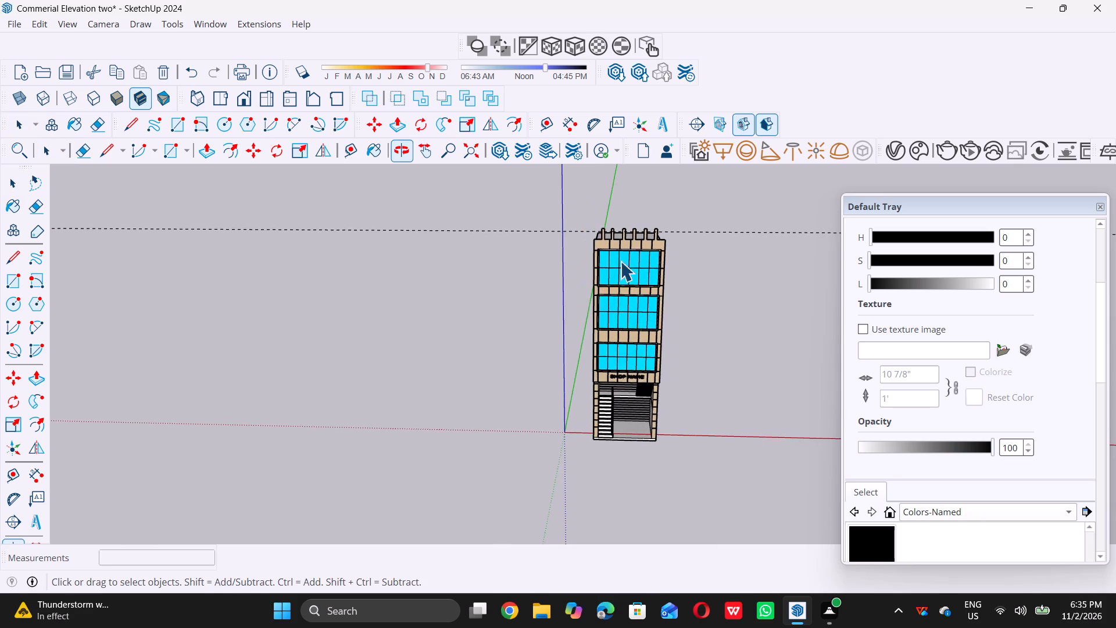
scroll(660, 212, "up", 11)
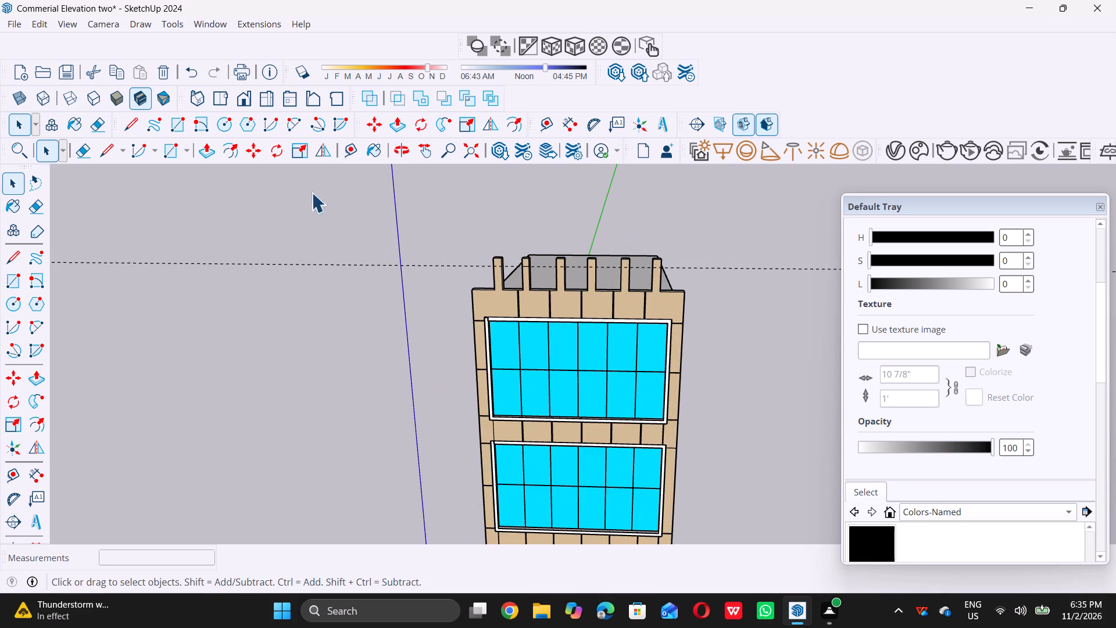
left_click(42, 27)
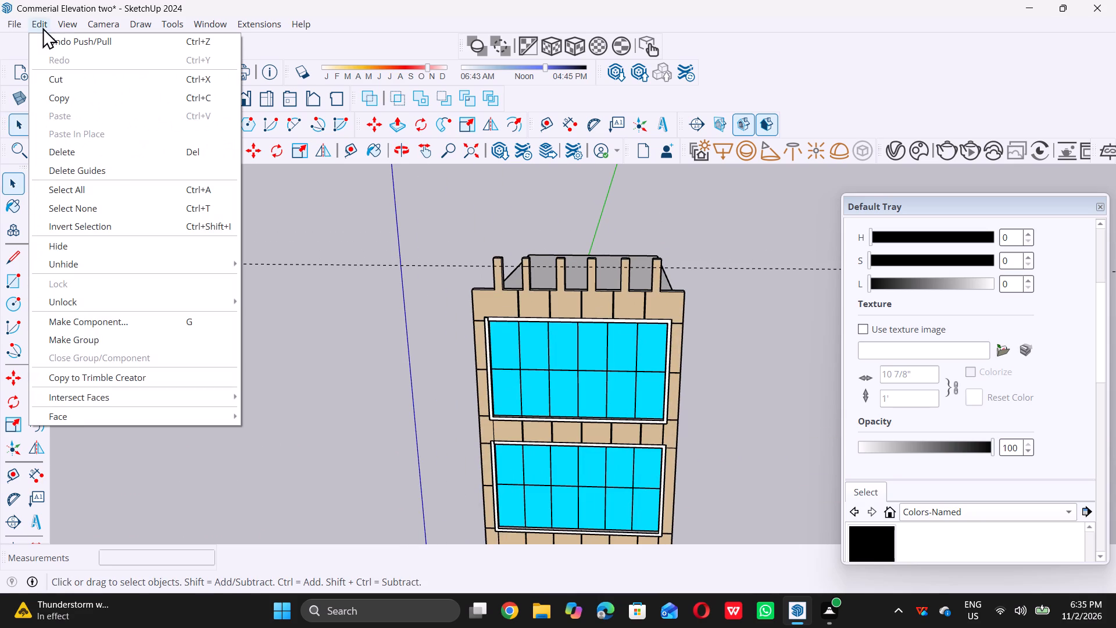
left_click(117, 169)
scroll(369, 418, "down", 2)
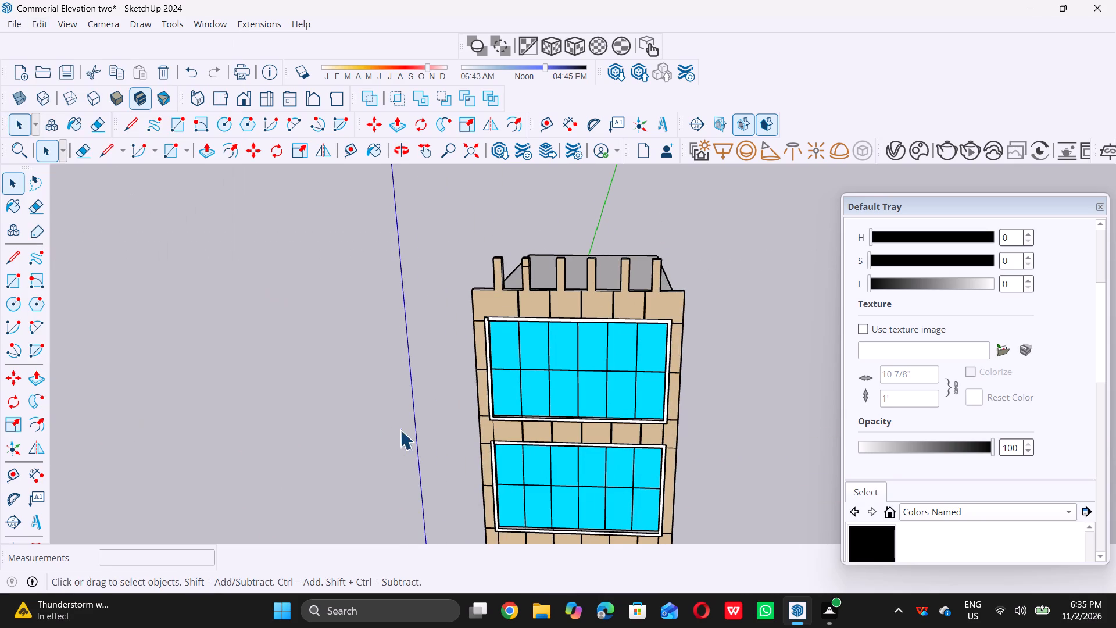
scroll(400, 430, "down", 2)
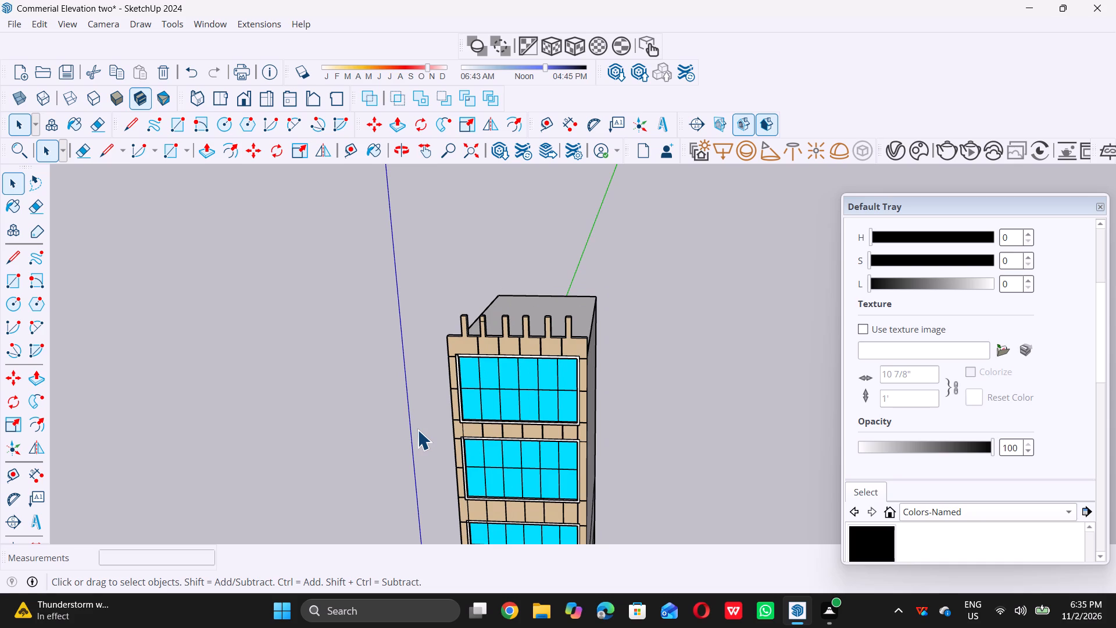
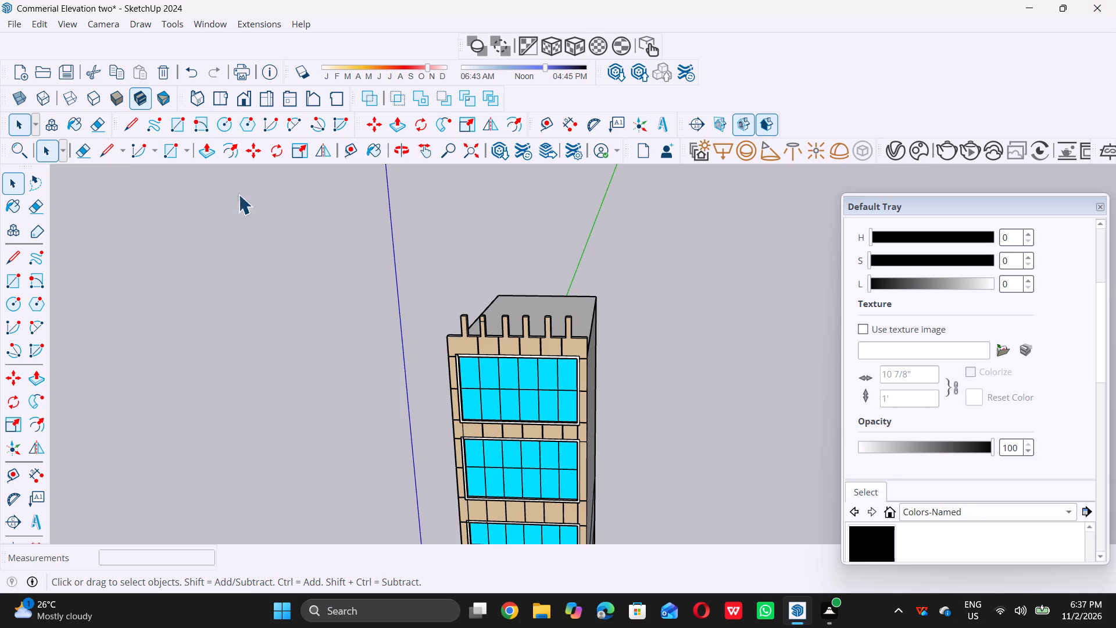
Place a horizontal guide 9" below the top front edge of the end post on the roof parapet.
scroll(482, 315, "down", 4)
scroll(468, 315, "up", 4)
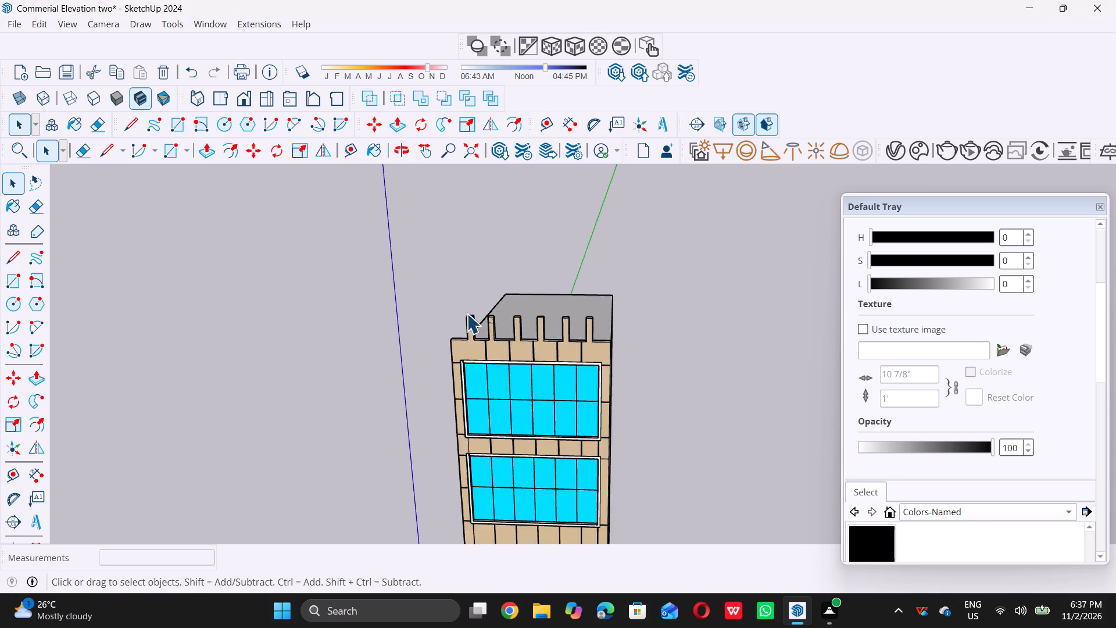
scroll(467, 313, "up", 10)
middle_click_drag(480, 337, 481, 316)
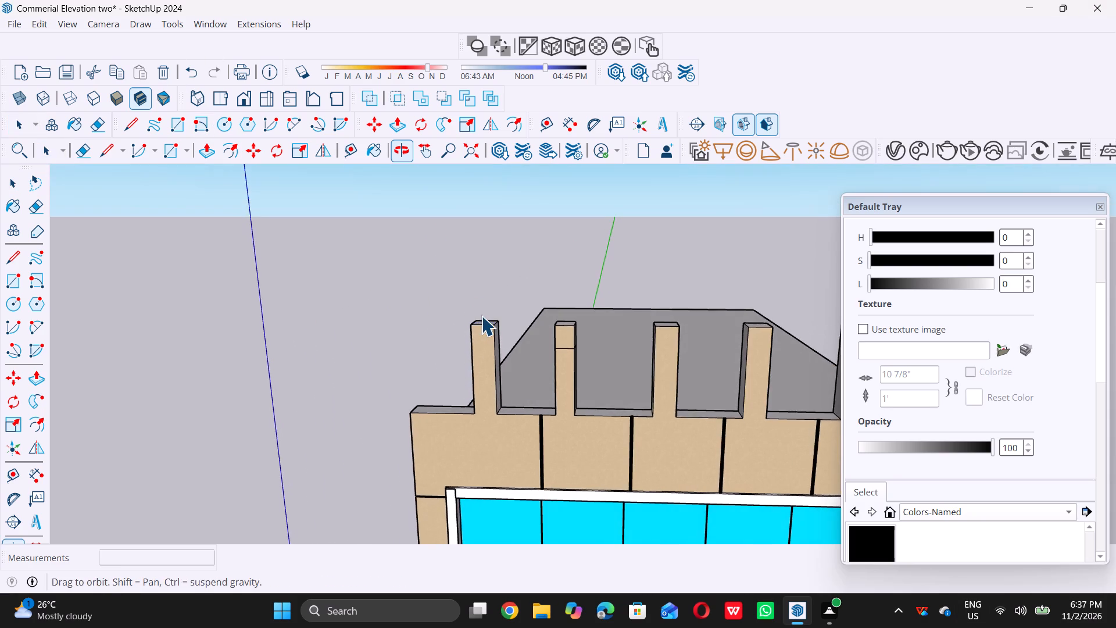
scroll(481, 324, "up", 8)
key("t")
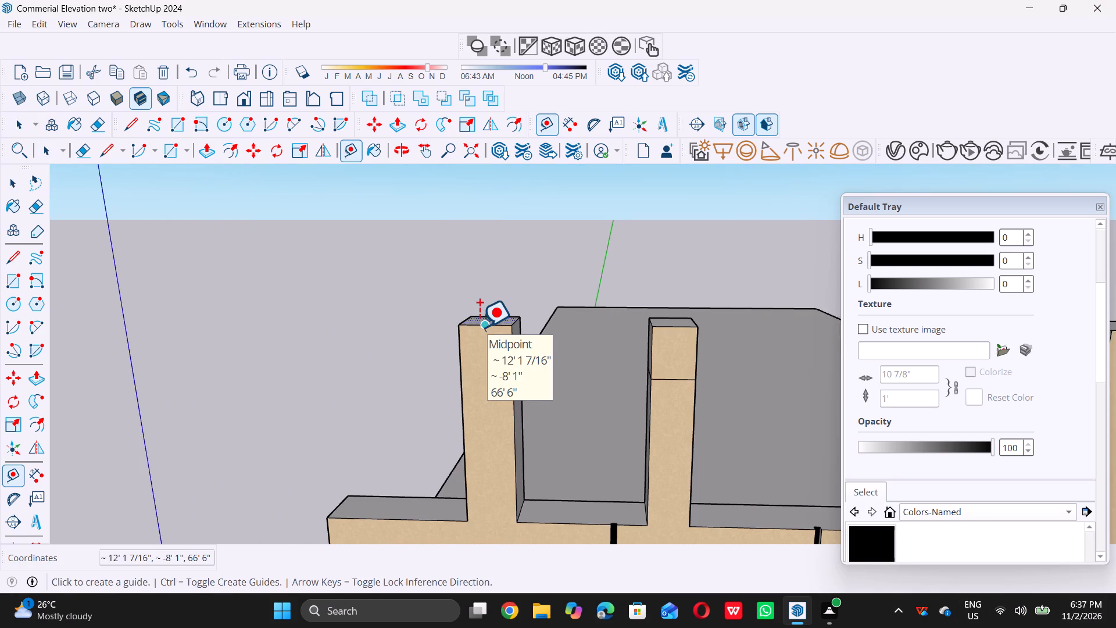
left_click(480, 327)
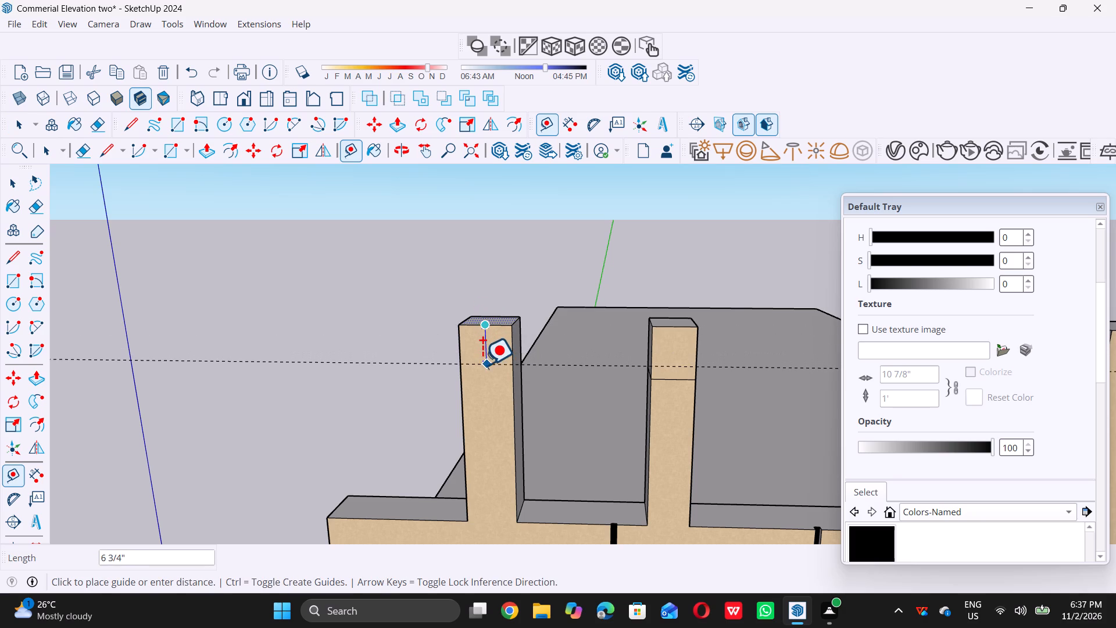
key("9")
key("shift+quotedbl")
key("Return")
key("space")
Draw lines at the guide's height across the end post's front face and the side facing the neighbouring post.
key("l")
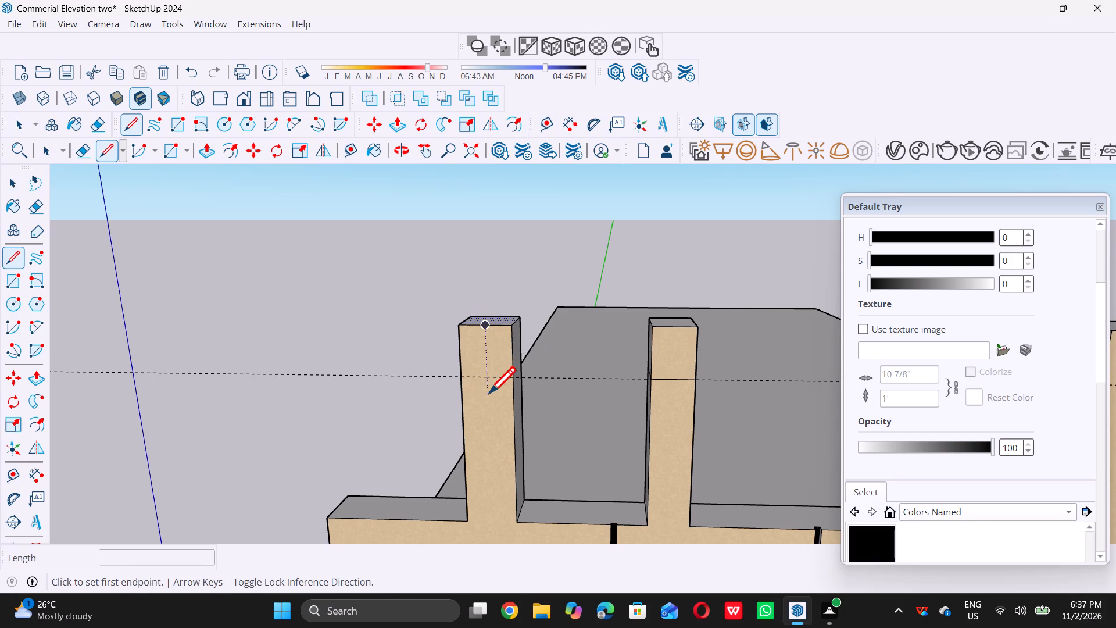
left_click(457, 375)
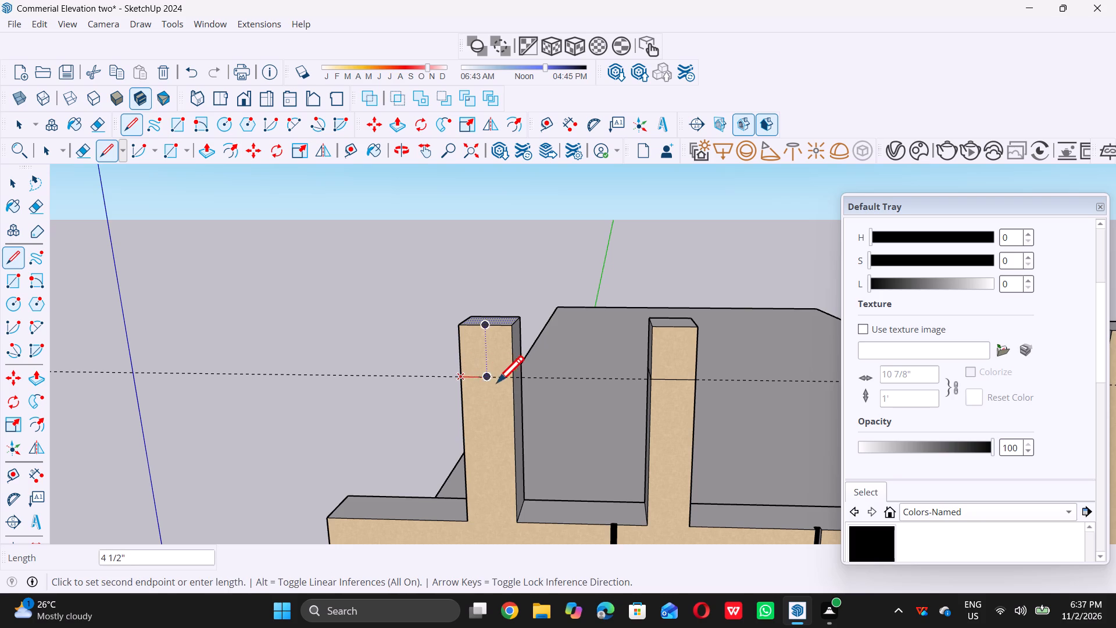
left_click(518, 375)
middle_click_drag(528, 373, 494, 397)
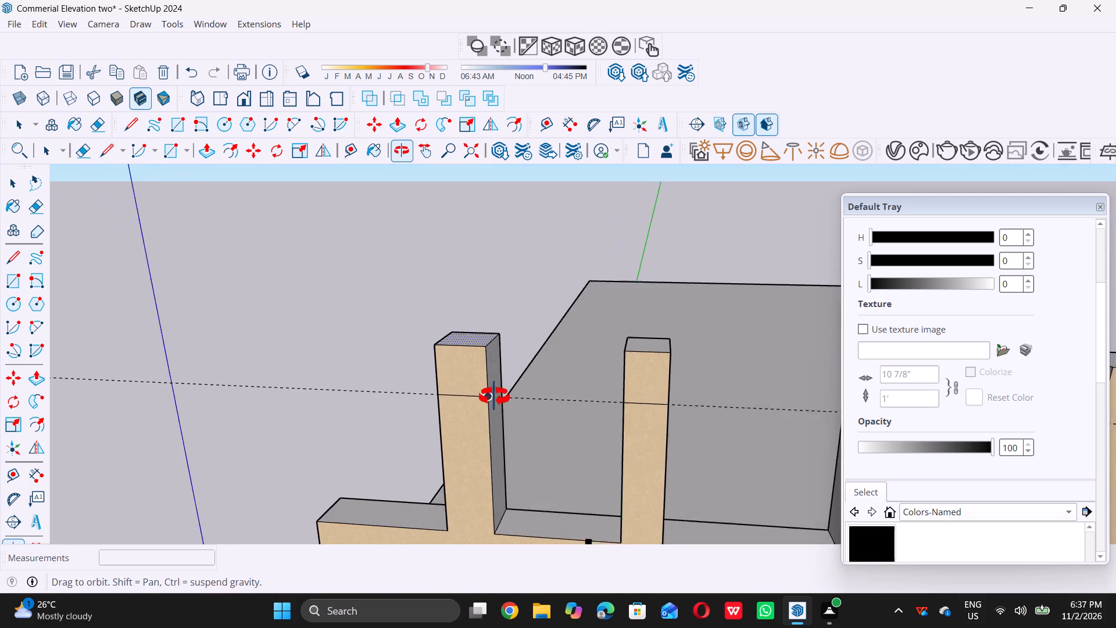
middle_click_drag(494, 397, 480, 402)
middle_click(478, 402)
scroll(454, 408, "up", 8)
left_click(451, 411)
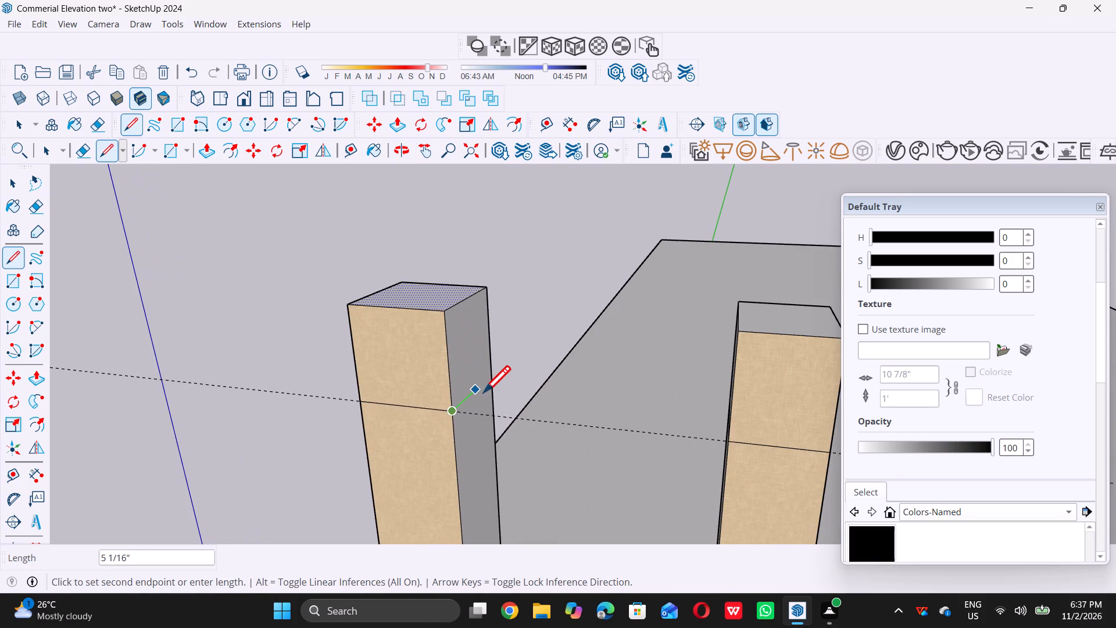
left_click(491, 374)
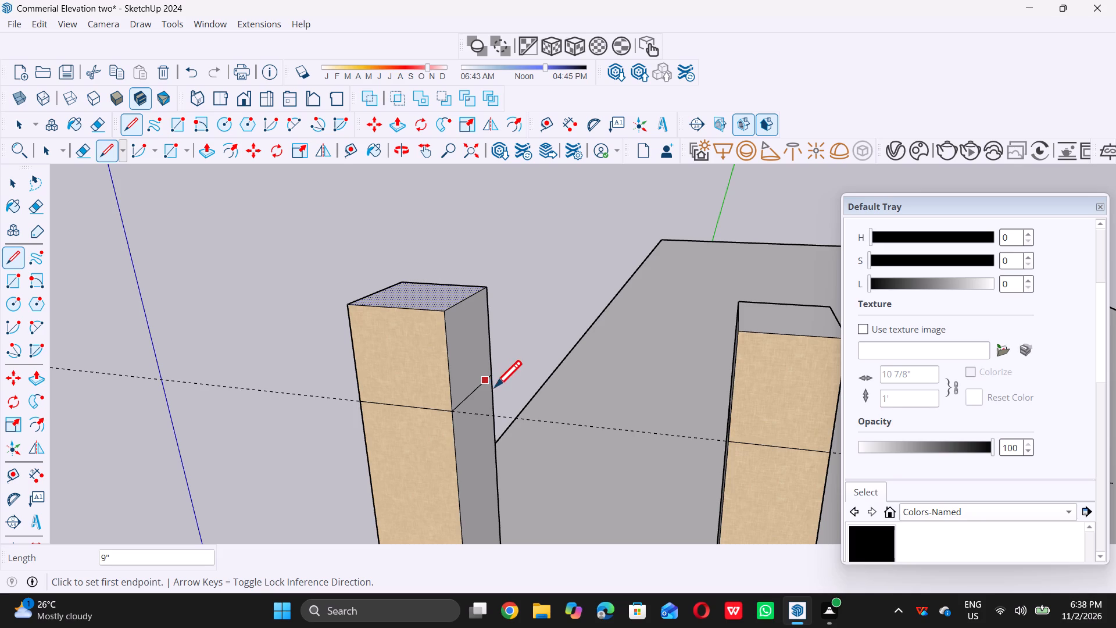
Continue the dividing line across the end post's outer side and rear faces at the same height.
scroll(453, 423, "down", 7)
middle_click_drag(358, 400, 564, 369)
scroll(564, 369, "up", 1)
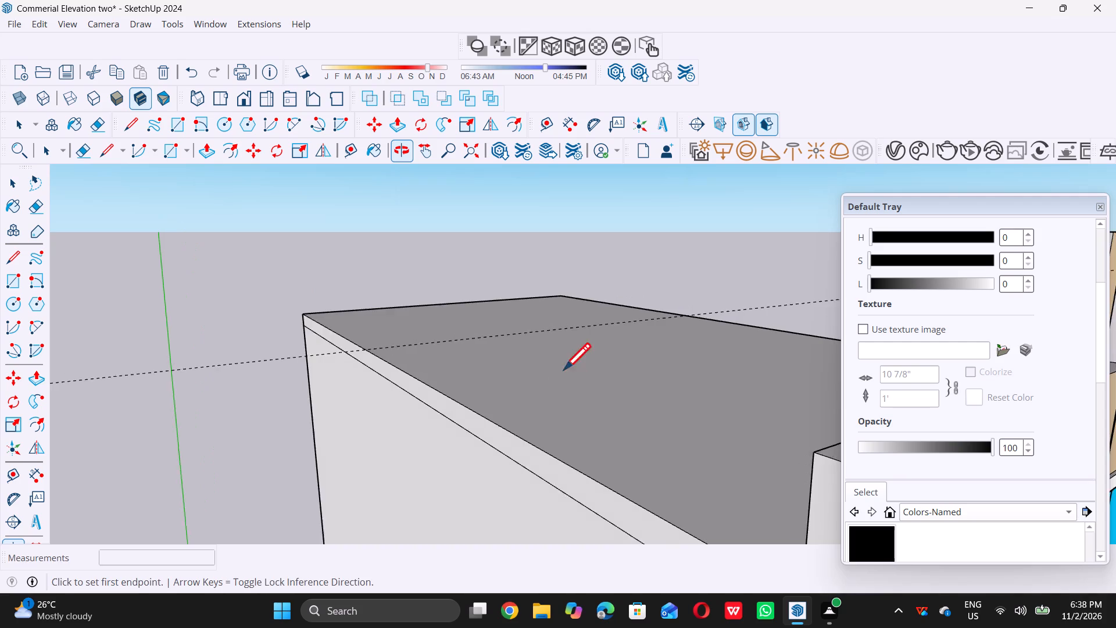
scroll(468, 354, "down", 11)
middle_click_drag(437, 372, 557, 388)
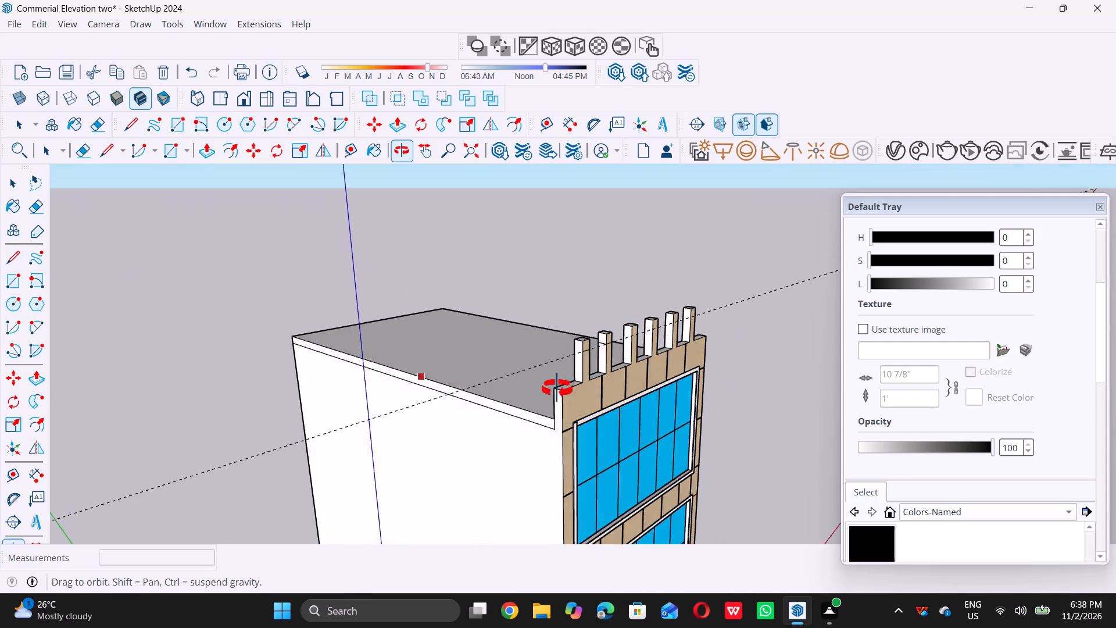
middle_click_drag(557, 388, 596, 381)
scroll(625, 347, "up", 6)
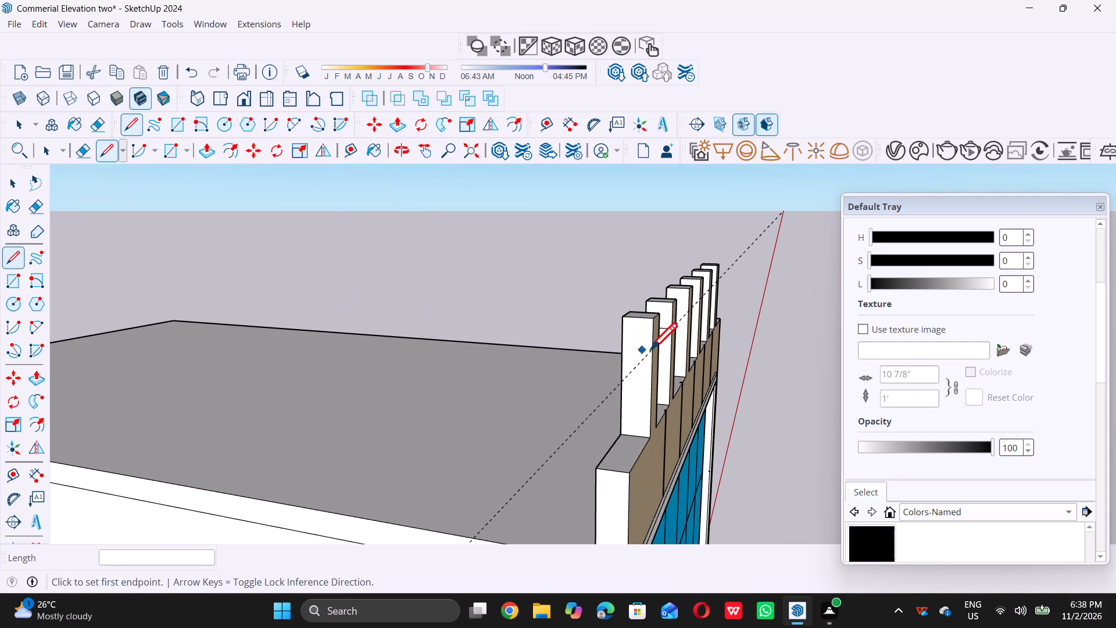
left_click(651, 349)
double_click(624, 347)
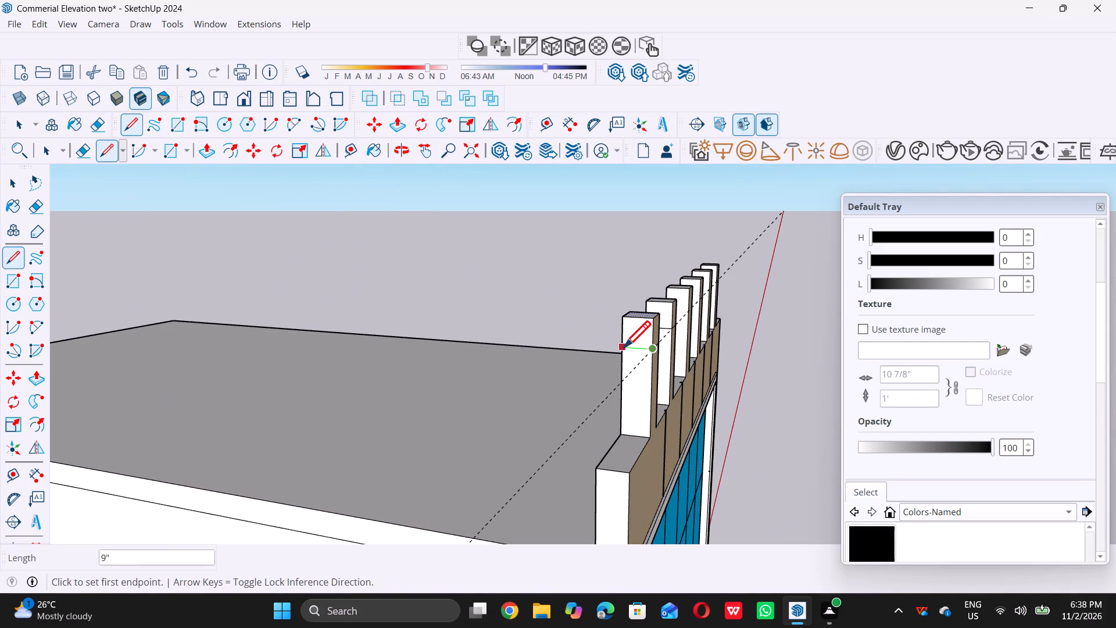
middle_click_drag(536, 359, 603, 373)
scroll(603, 373, "up", 1)
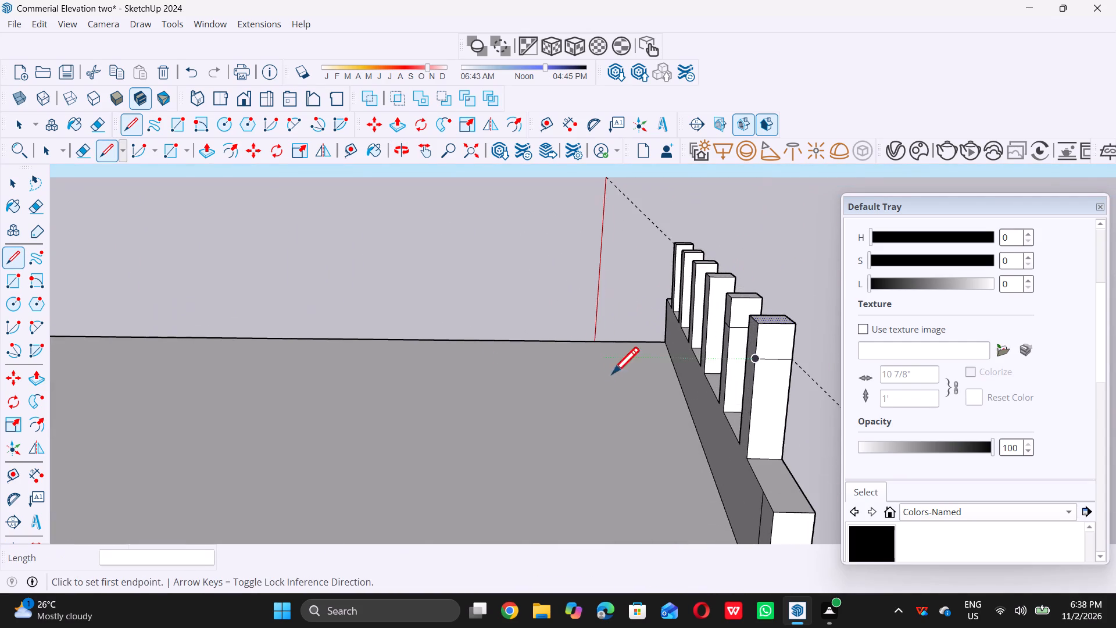
scroll(738, 342, "up", 6)
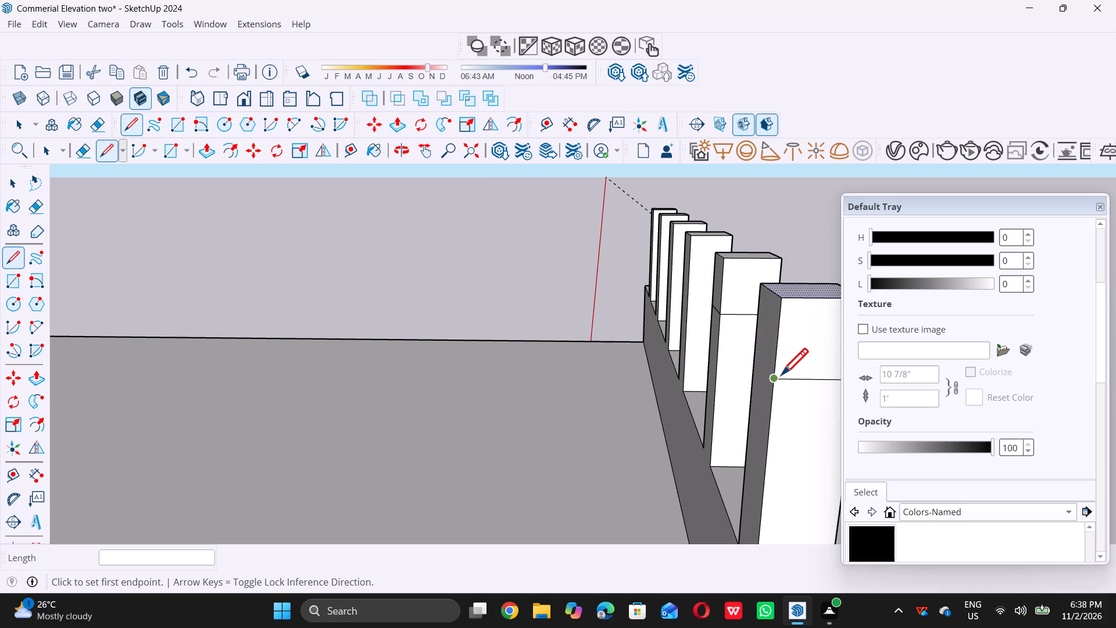
left_click(774, 376)
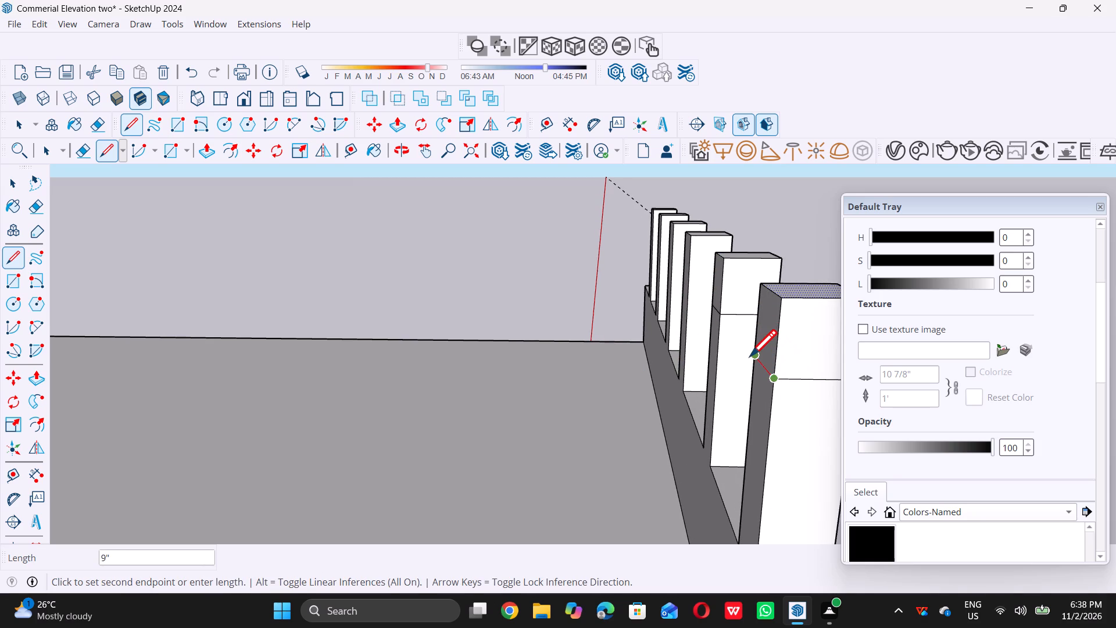
double_click(750, 355)
key("space")
Delete all guides from the model.
scroll(642, 353, "down", 8)
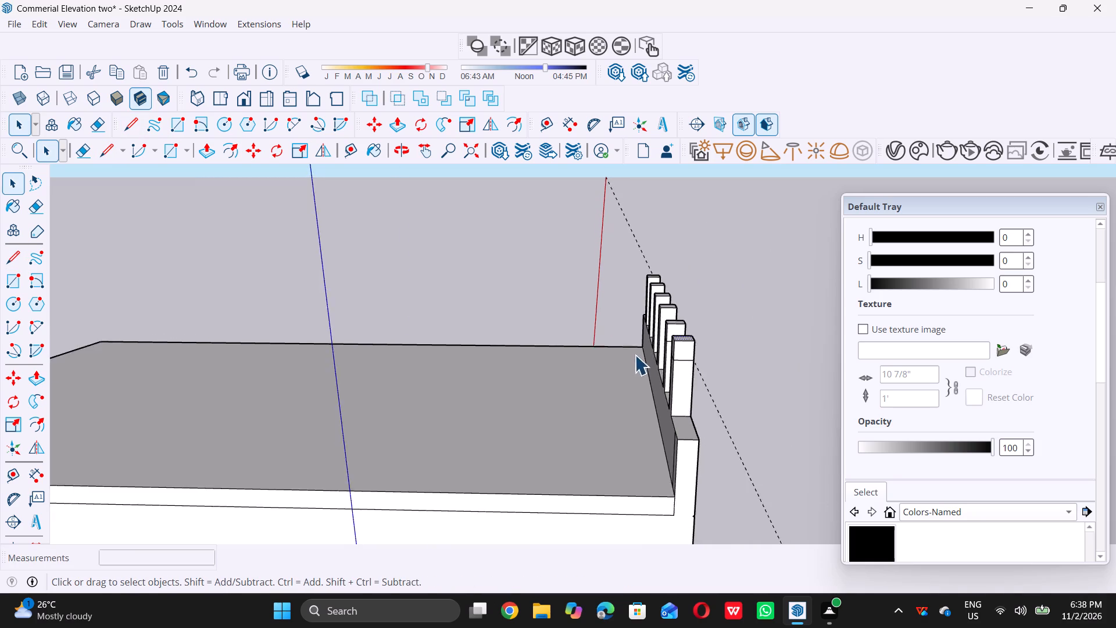
scroll(635, 355, "down", 2)
middle_click_drag(655, 356, 519, 335)
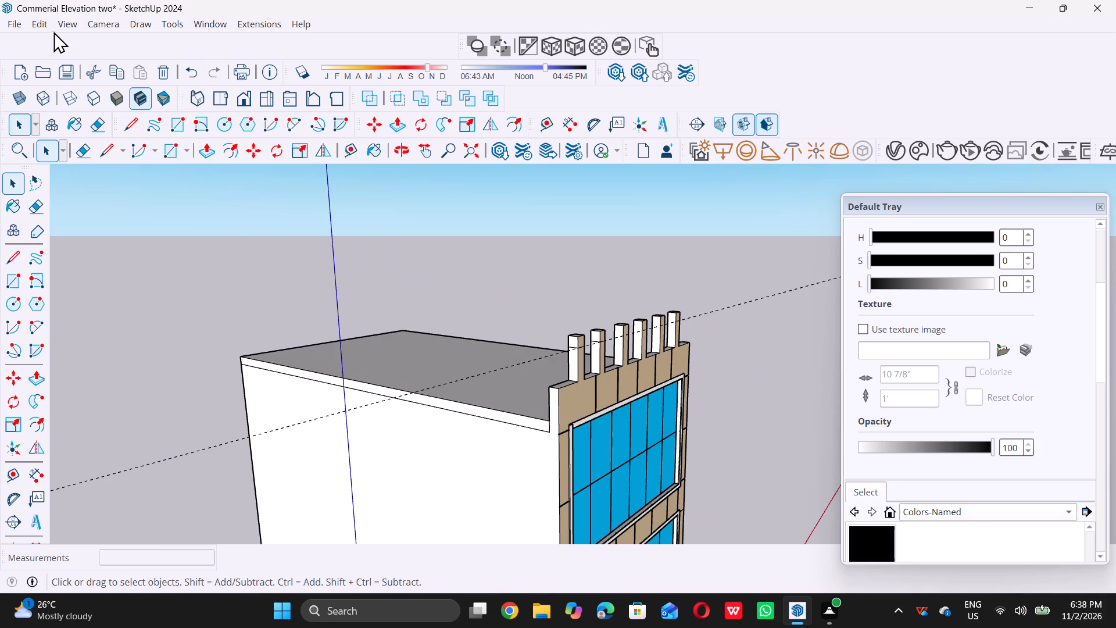
left_click(41, 25)
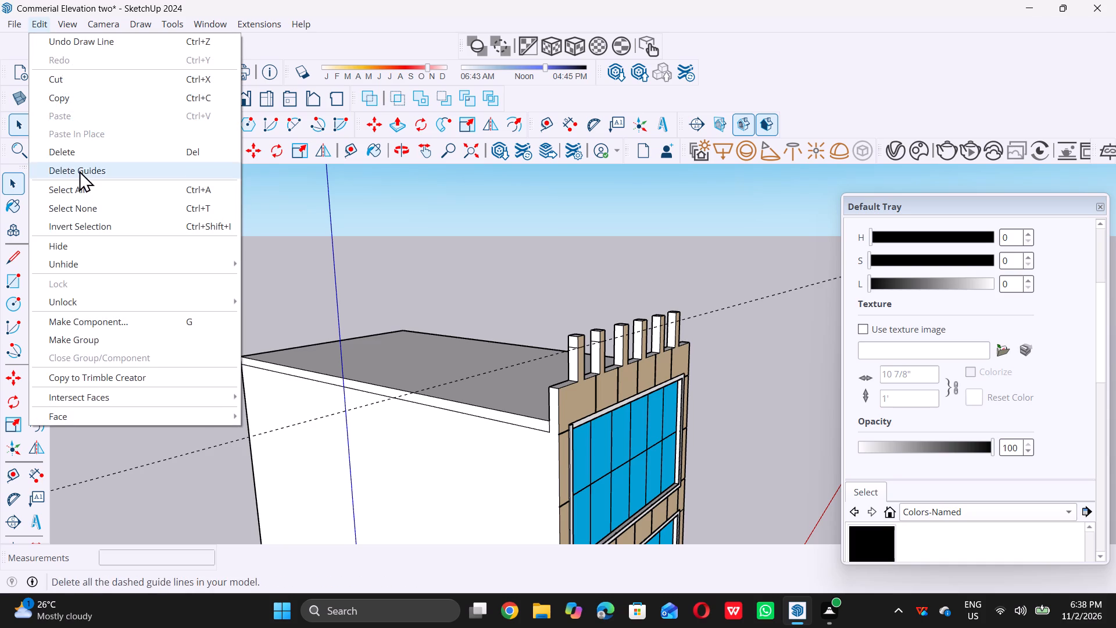
left_click(79, 170)
Push/pull the outer side face of the end post's top section outward by 1'.
scroll(83, 169, "down", 5)
scroll(387, 290, "up", 7)
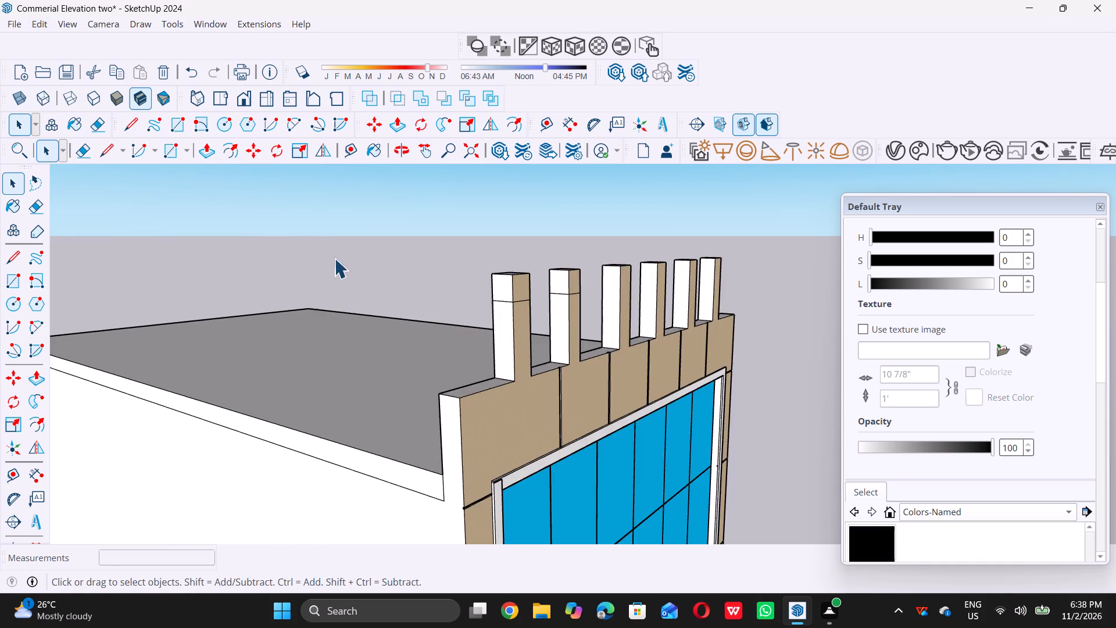
scroll(317, 254, "down", 7)
middle_click_drag(282, 283, 307, 296)
scroll(307, 296, "up", 1)
scroll(261, 263, "down", 9)
middle_click_drag(256, 280, 292, 302)
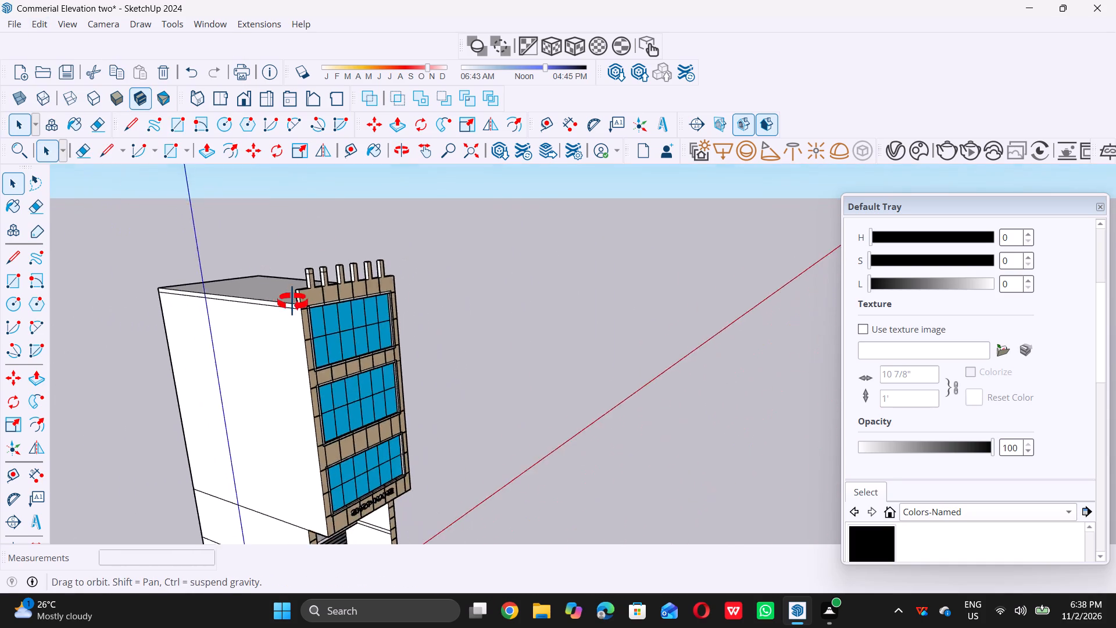
middle_click_drag(292, 302, 313, 314)
scroll(310, 313, "up", 16)
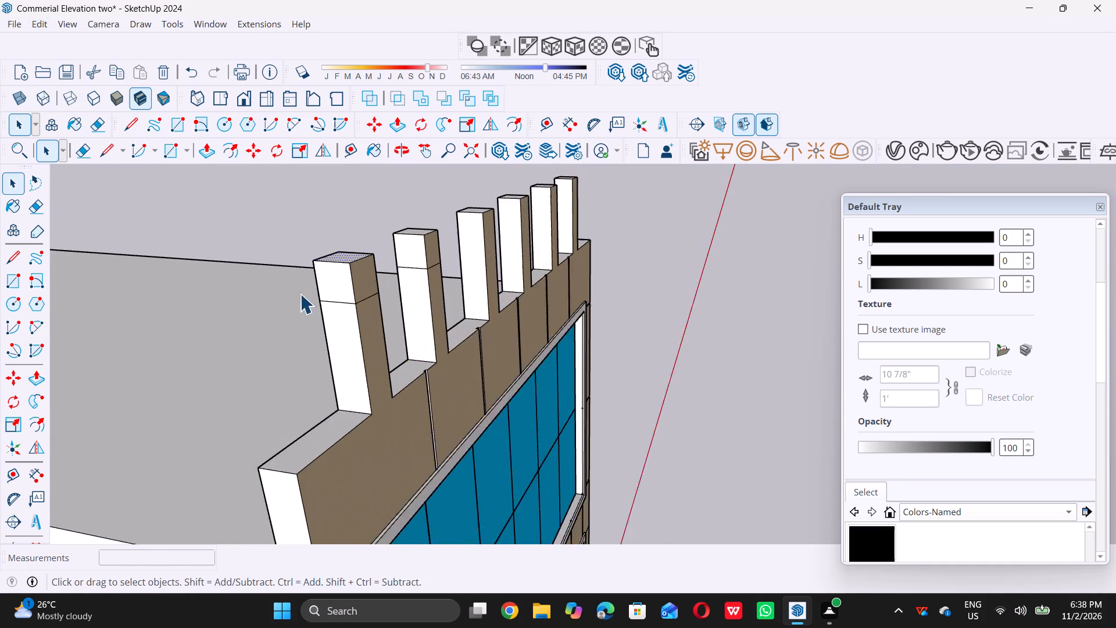
left_click(337, 288)
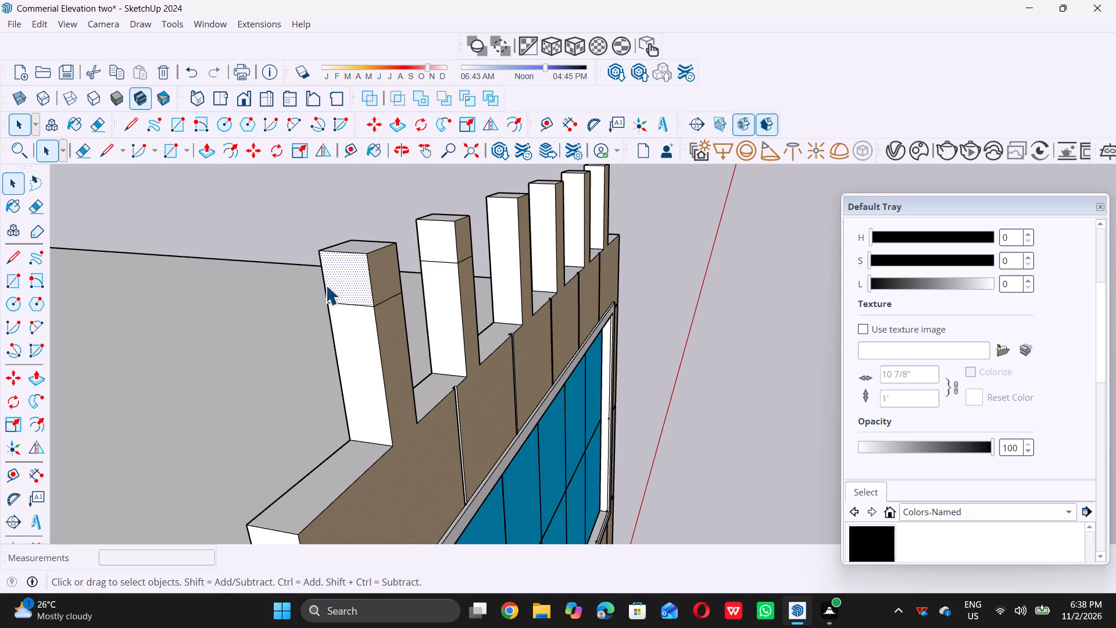
key("p")
left_click(336, 277)
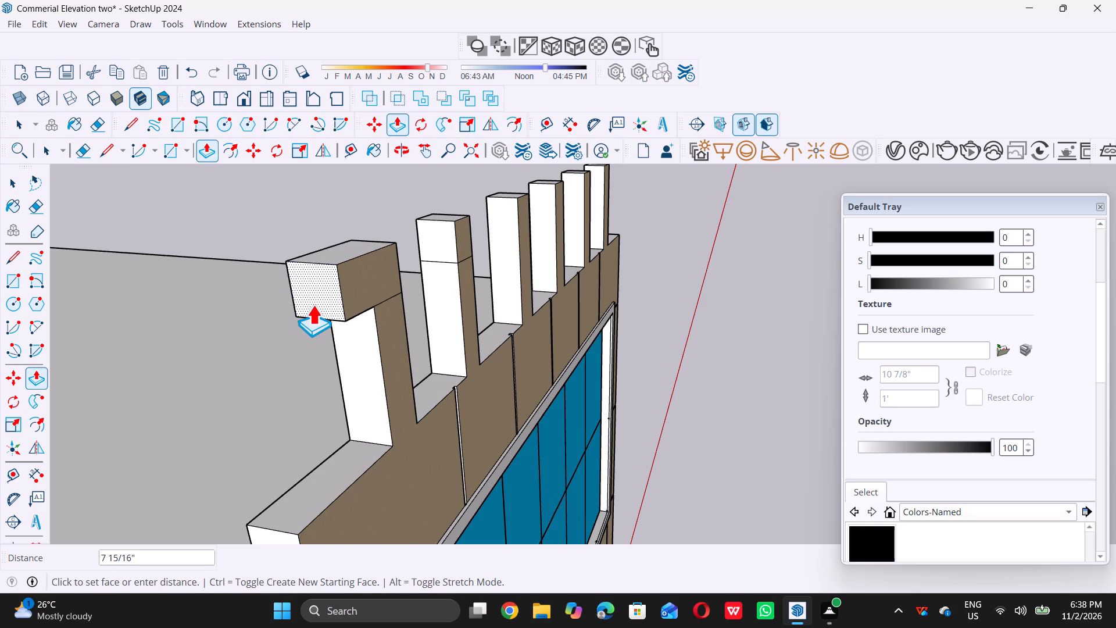
key("1")
key("apostrophe")
key("Return")
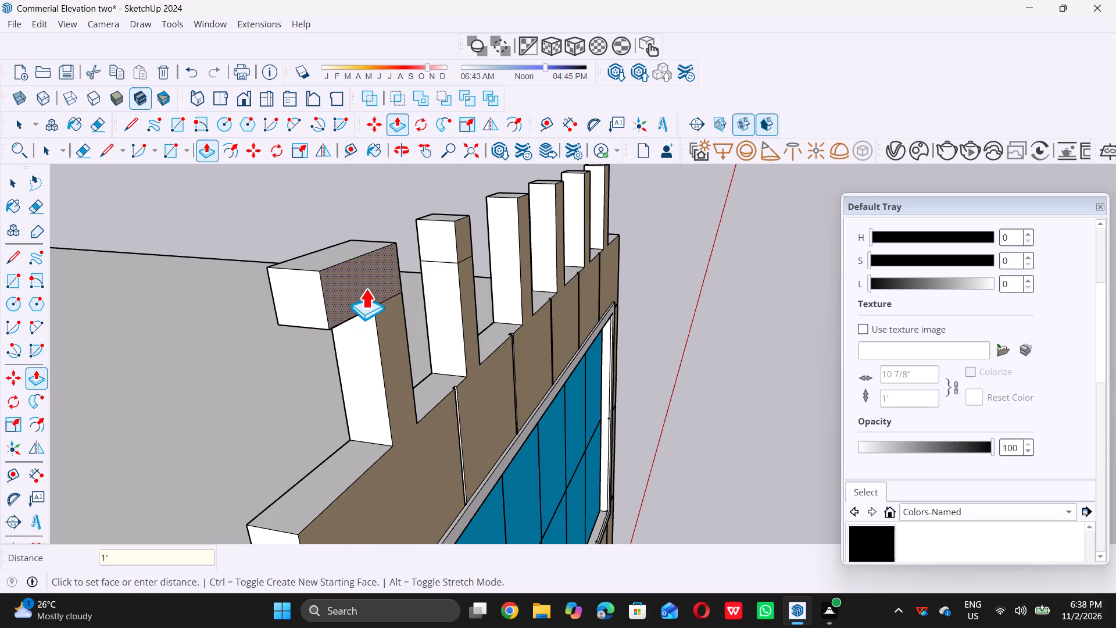
Push/pull the front face of the end post's top section outward by 1'.
left_click(369, 290)
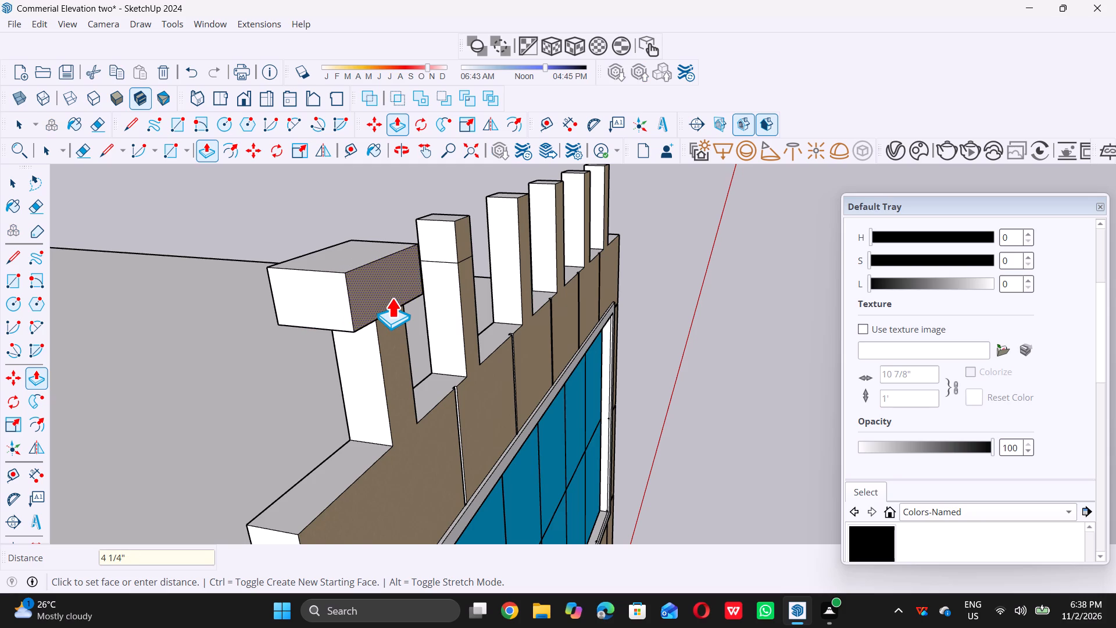
key("1")
key("apostrophe")
key("Return")
Push/pull the rear face of the end post's top section 1' toward the roof.
scroll(343, 312, "down", 6)
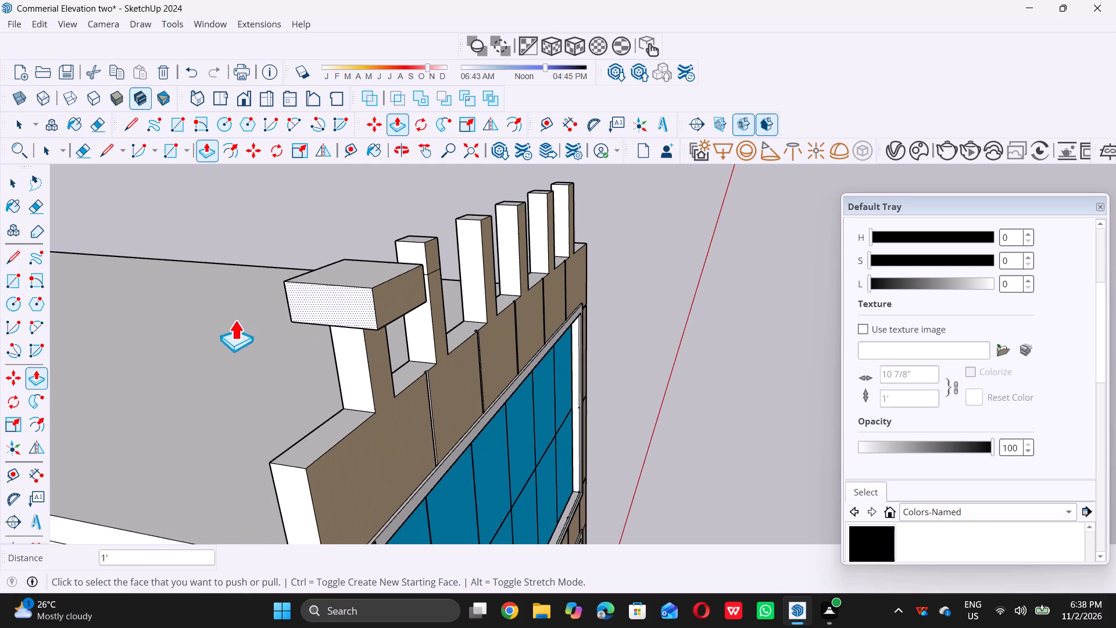
middle_click_drag(235, 318, 397, 312)
scroll(641, 321, "up", 5)
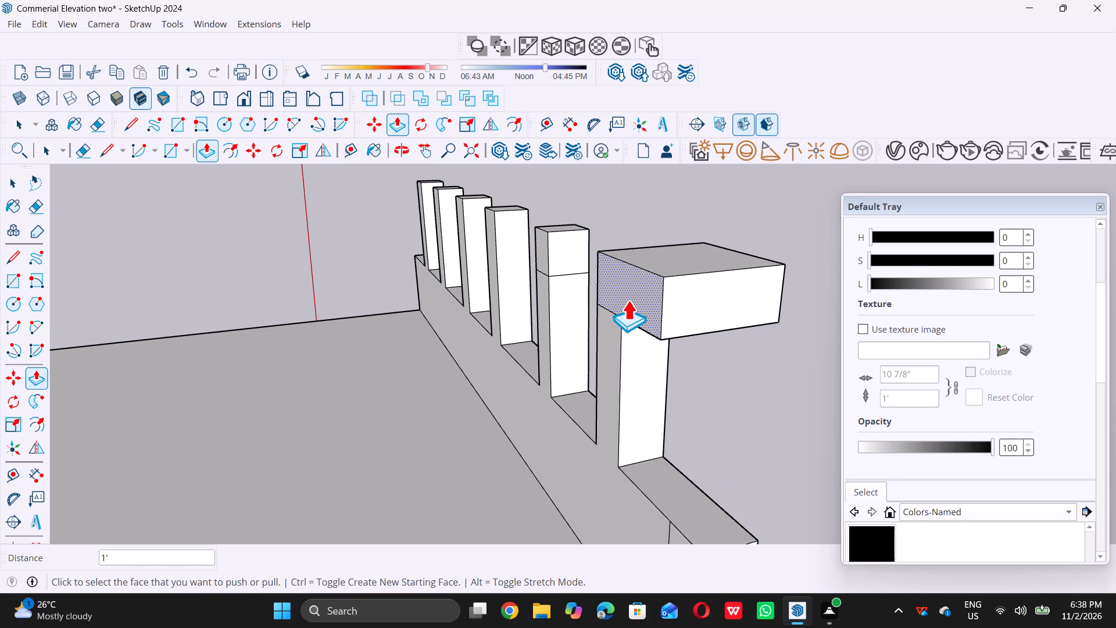
left_click(628, 299)
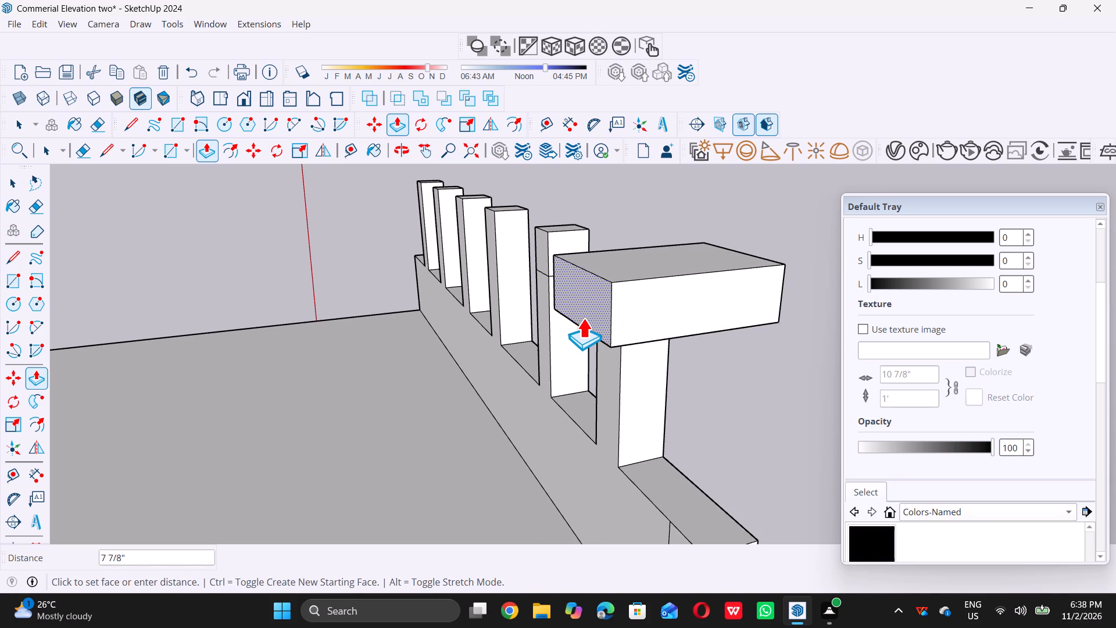
type("1'")
key("Return")
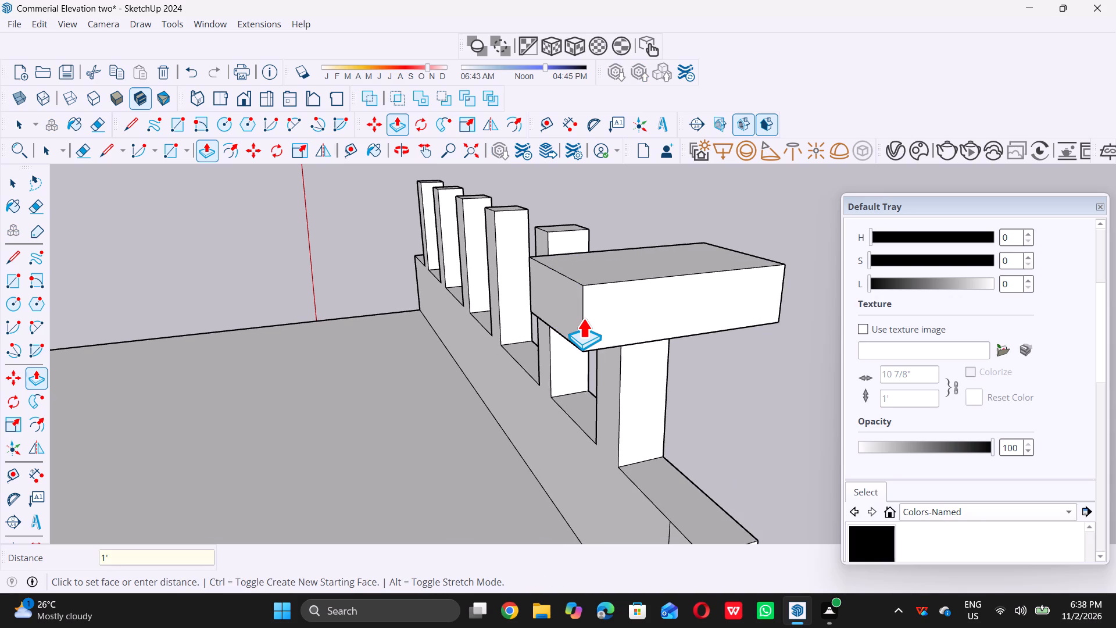
scroll(585, 319, "down", 7)
middle_click_drag(558, 329, 181, 316)
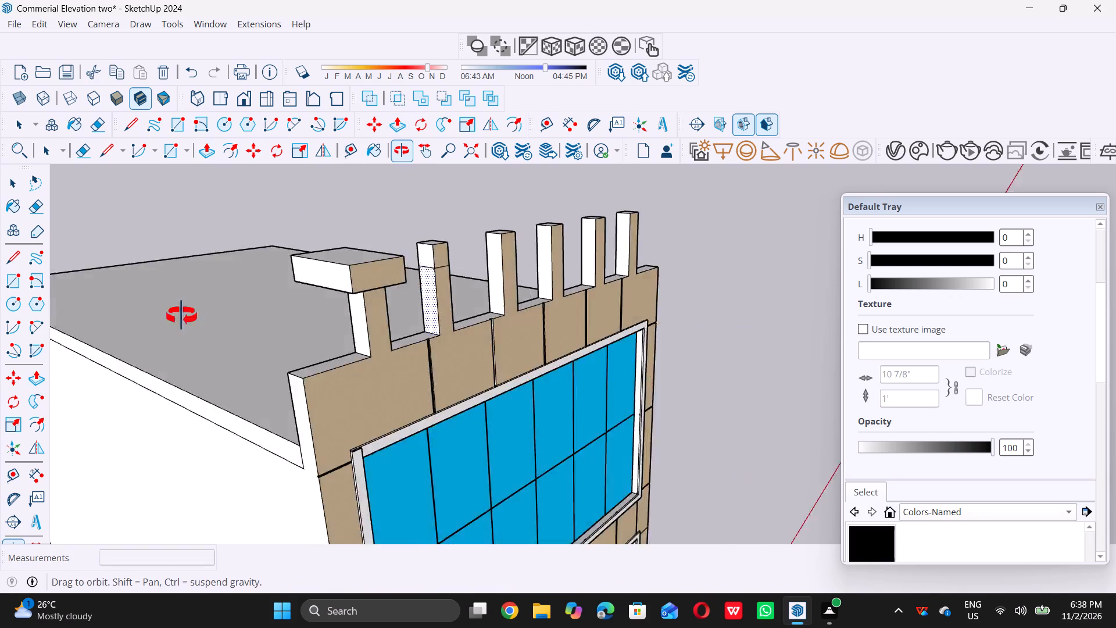
Push/pull the inner side face of the end post's top section about 1' 10 15/16" toward the neighbouring post.
middle_click_drag(181, 316, 77, 305)
middle_click_drag(235, 286, 152, 348)
scroll(373, 261, "up", 2)
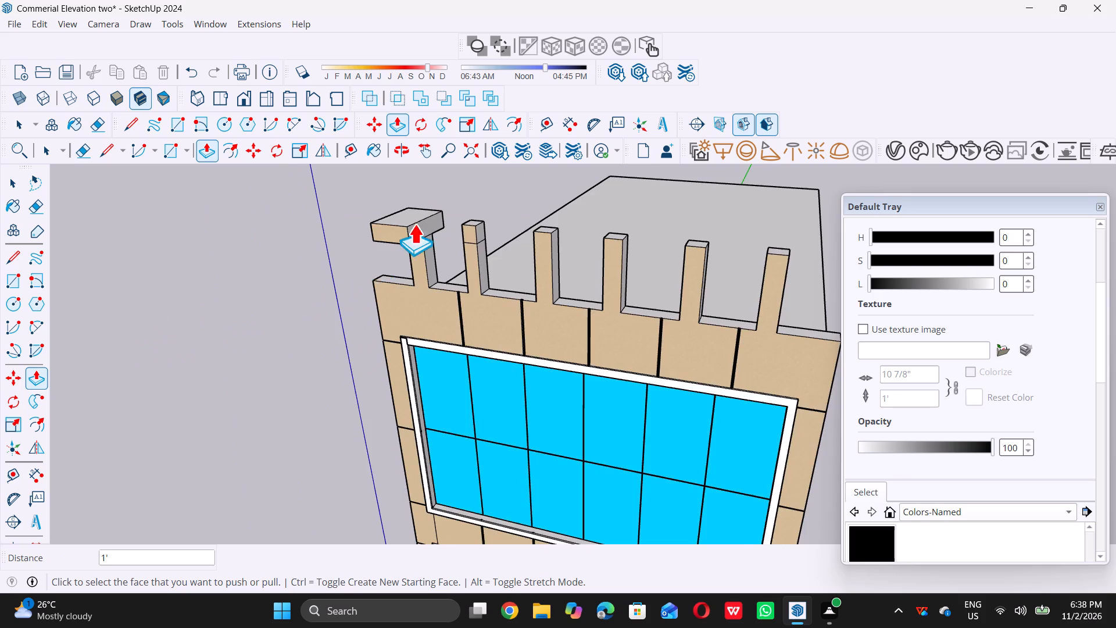
scroll(414, 224, "up", 4)
left_click(428, 219)
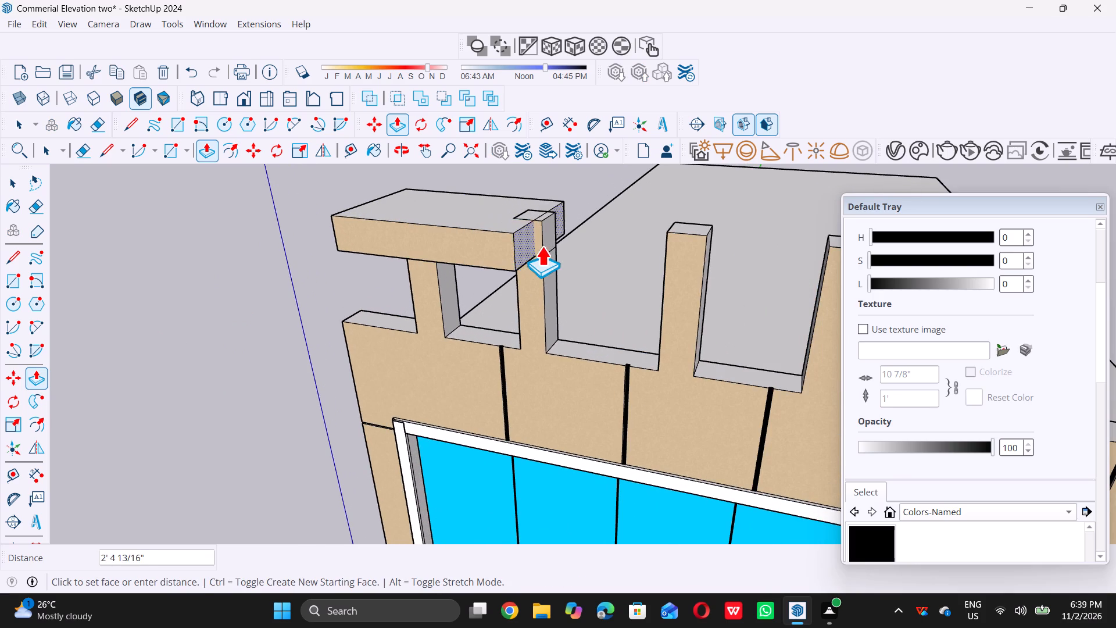
scroll(534, 249, "down", 3)
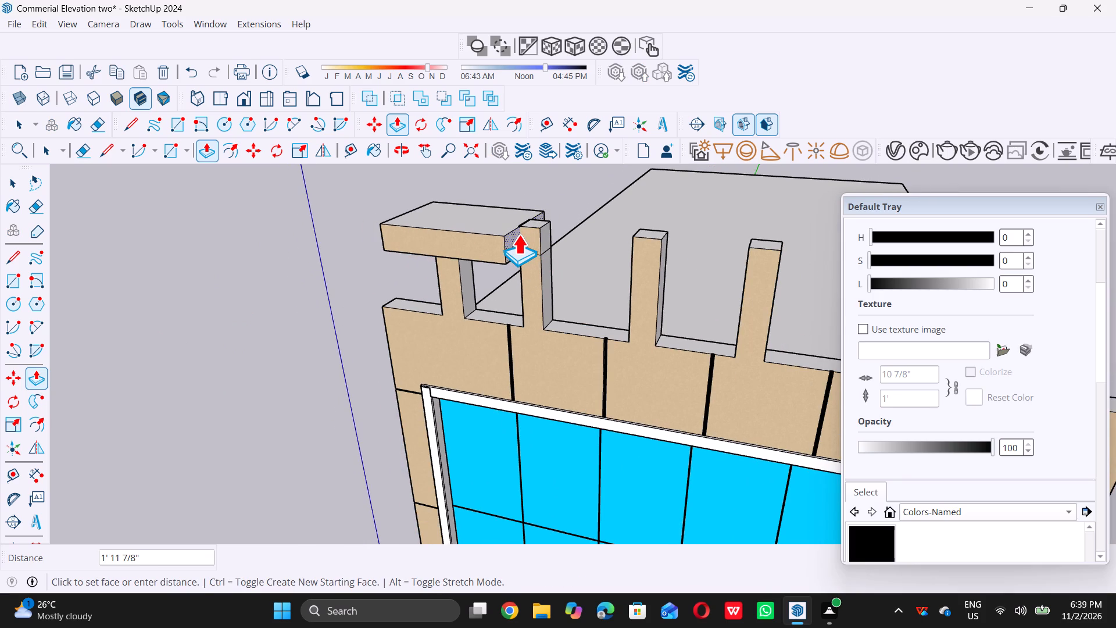
scroll(517, 230, "up", 4)
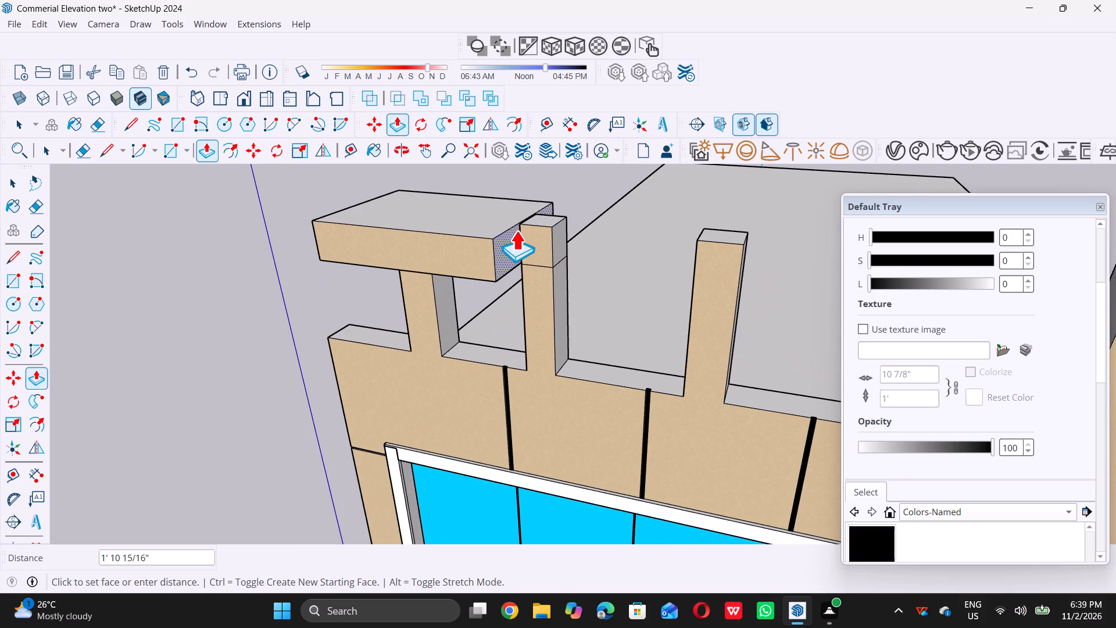
left_click(516, 230)
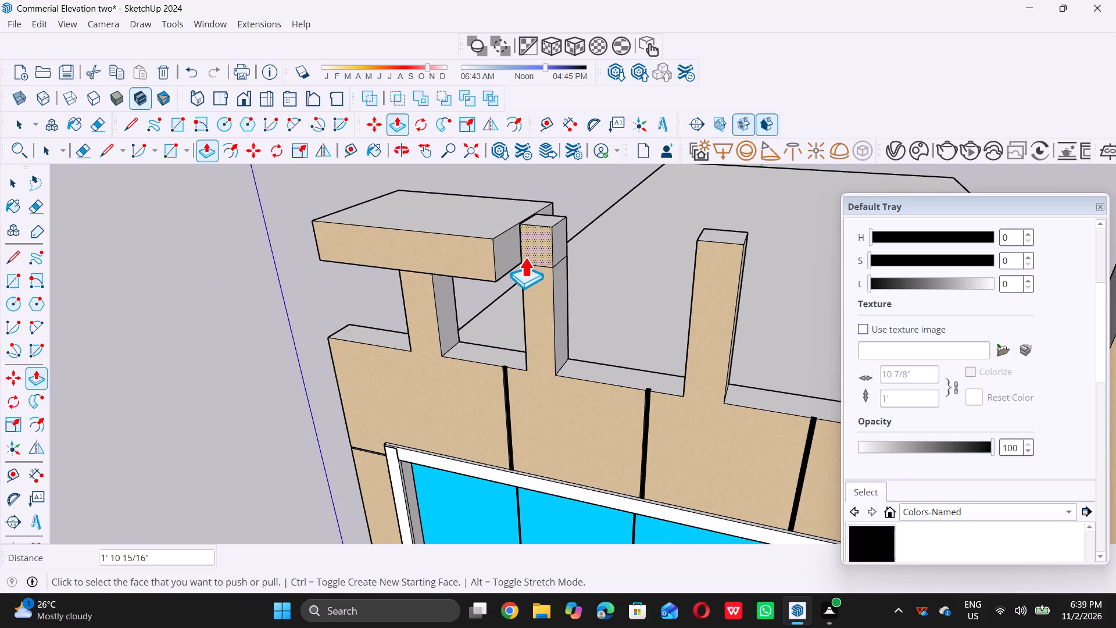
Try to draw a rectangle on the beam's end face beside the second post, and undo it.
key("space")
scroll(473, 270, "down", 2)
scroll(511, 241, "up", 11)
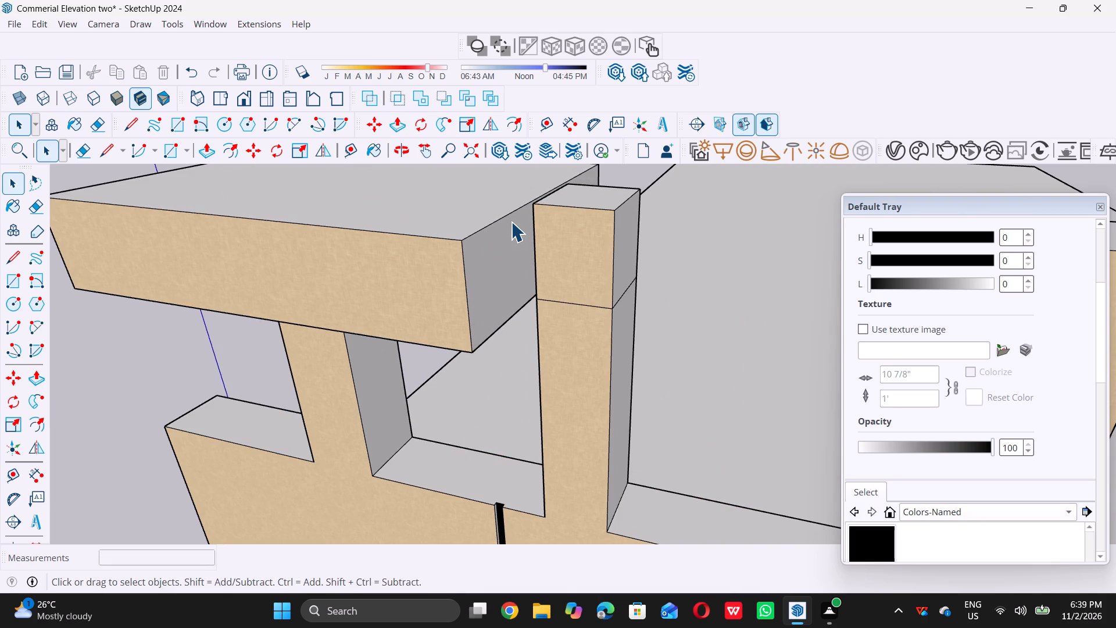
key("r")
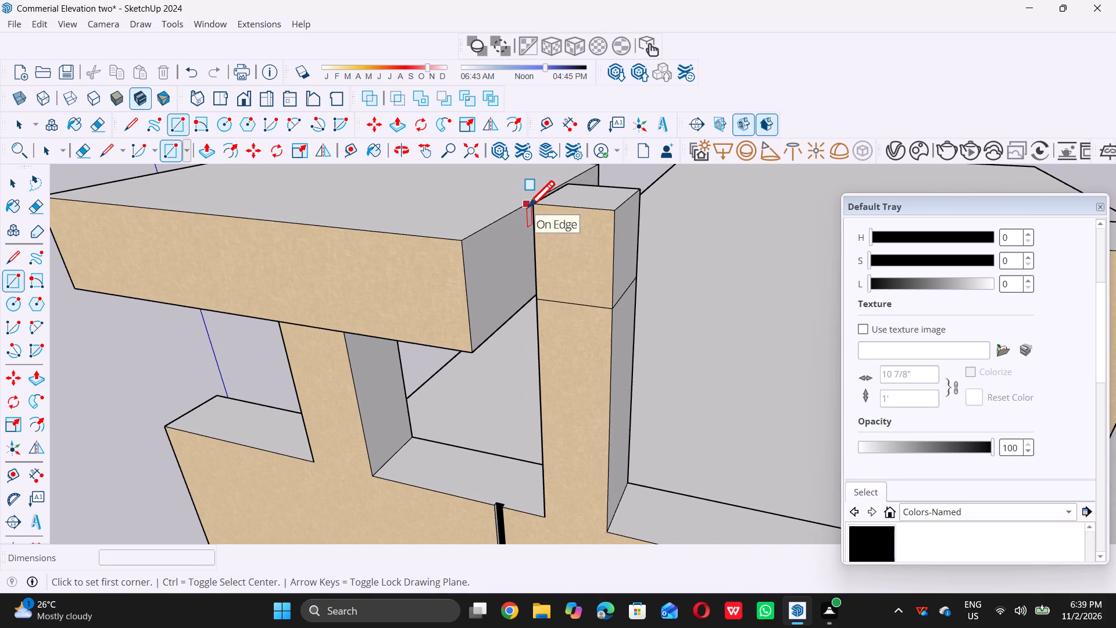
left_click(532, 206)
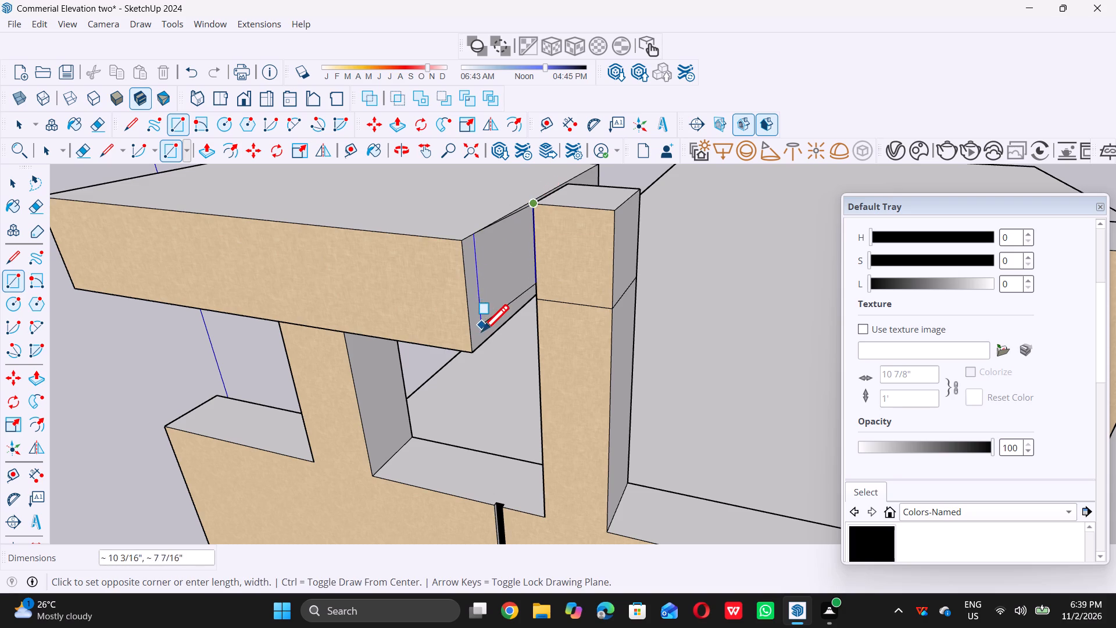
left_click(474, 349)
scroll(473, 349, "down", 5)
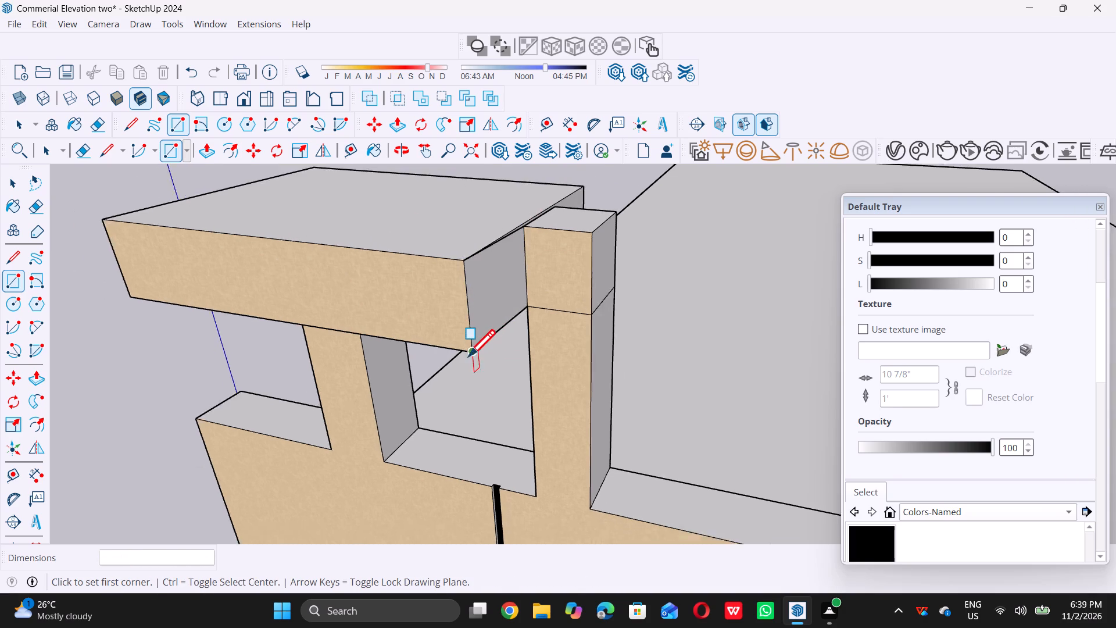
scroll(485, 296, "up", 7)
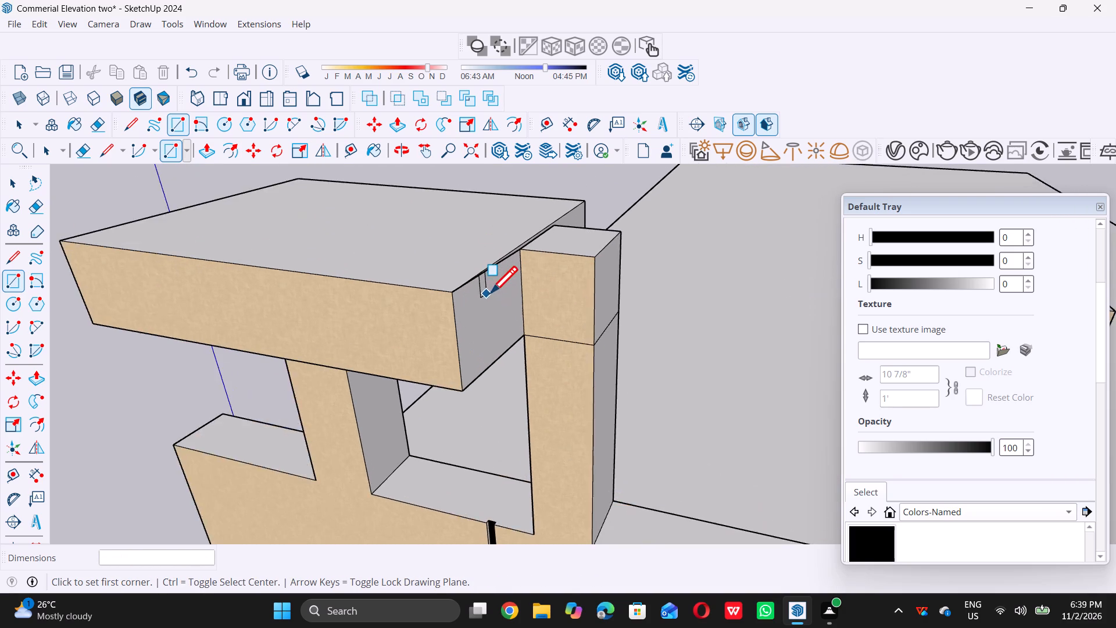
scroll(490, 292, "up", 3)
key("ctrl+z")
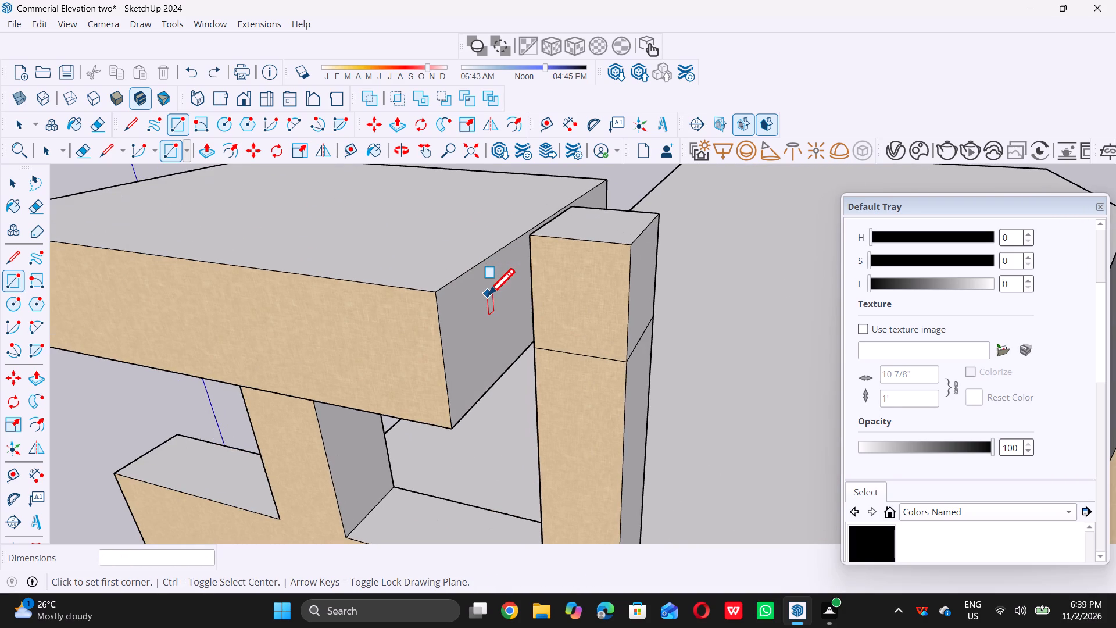
Push/pull the beam's end face about 12' 11 5/8" along the parapet, across the tops of all the remaining posts.
key("space")
left_click(488, 295)
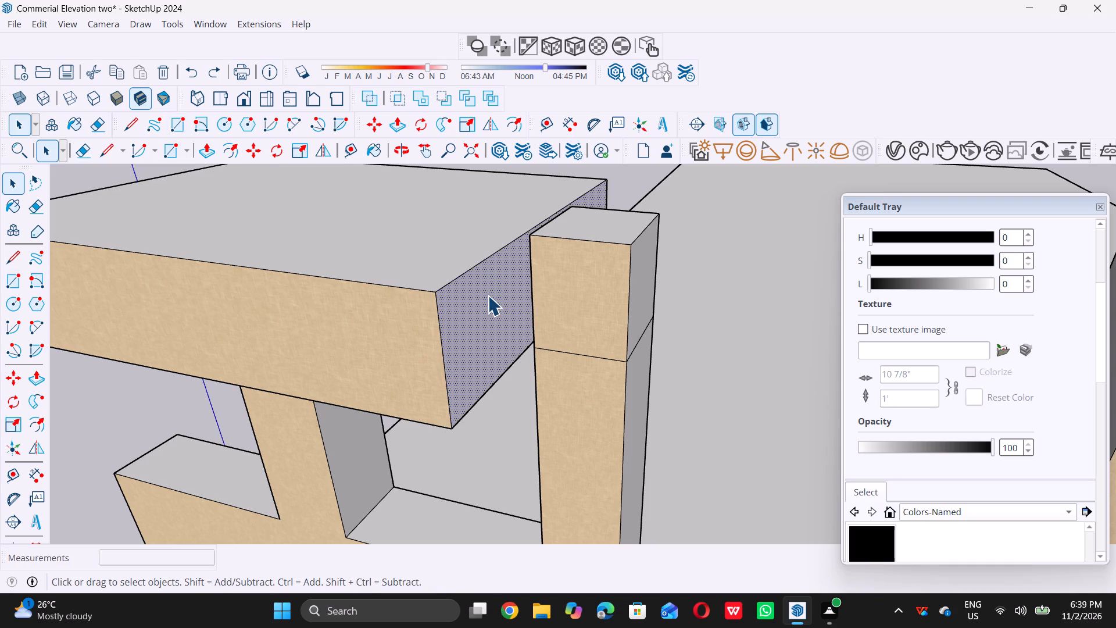
key("p")
left_click(488, 295)
scroll(516, 304, "down", 7)
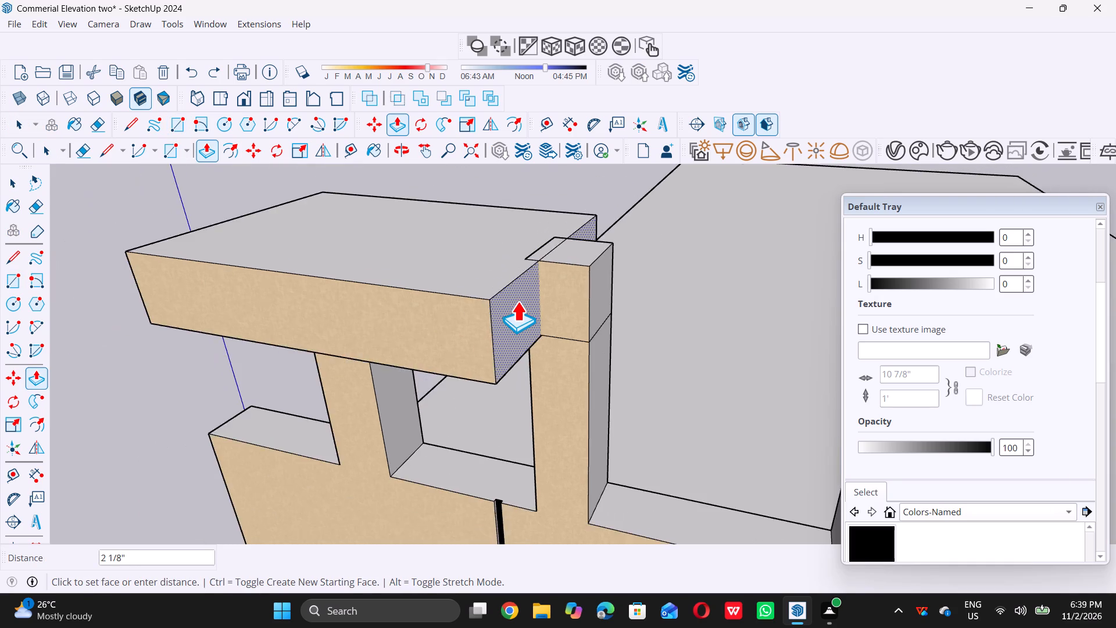
scroll(517, 301, "down", 20)
scroll(517, 301, "down", 2)
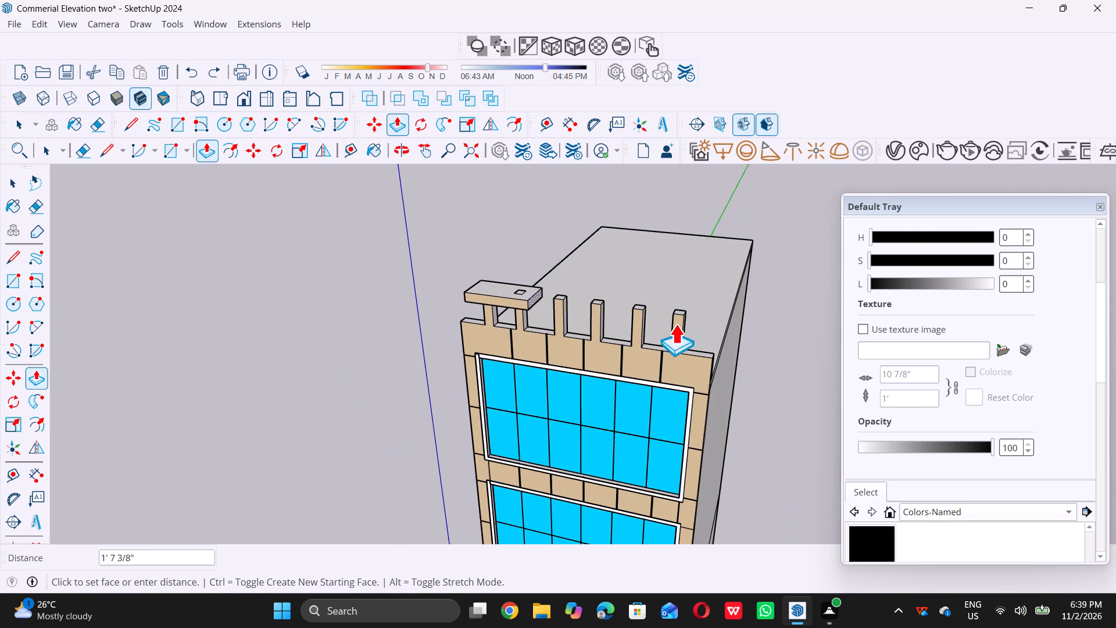
scroll(670, 320, "up", 8)
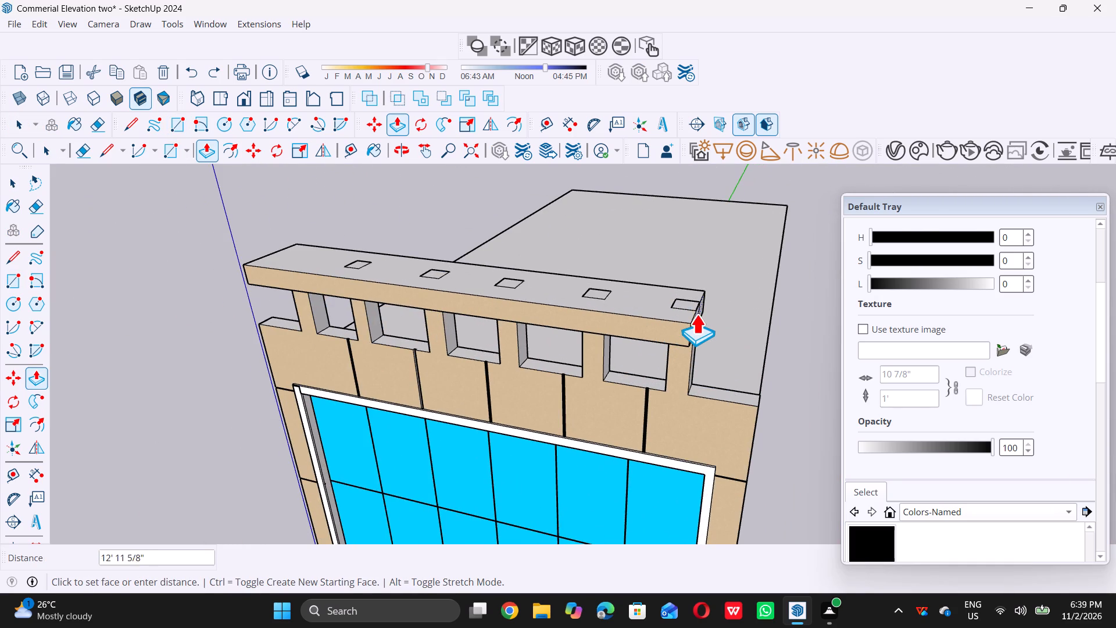
left_click(699, 309)
key("space")
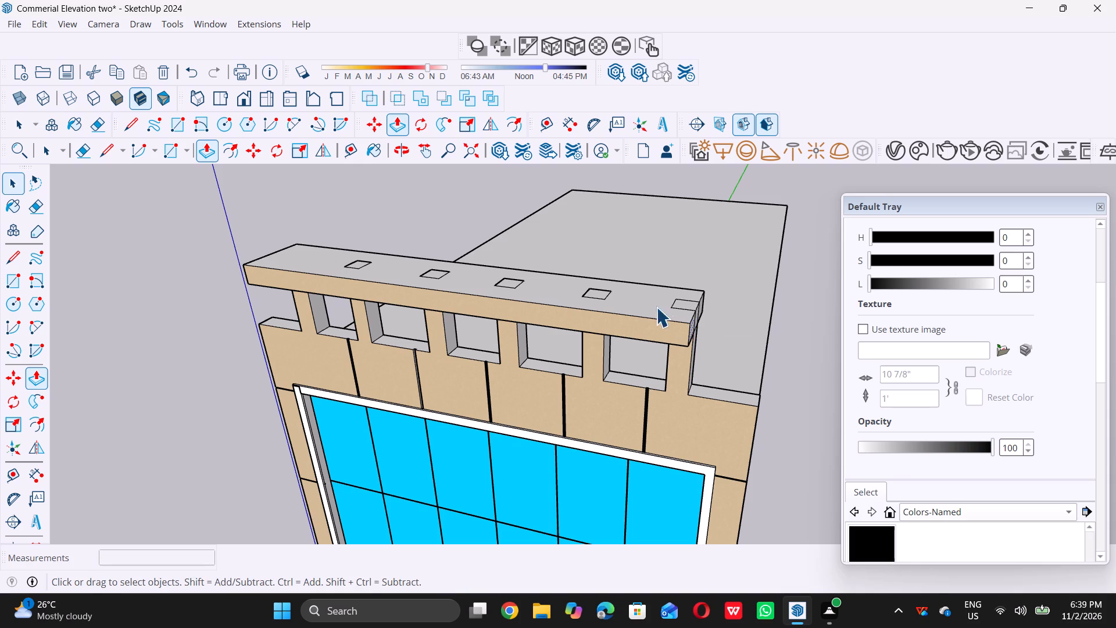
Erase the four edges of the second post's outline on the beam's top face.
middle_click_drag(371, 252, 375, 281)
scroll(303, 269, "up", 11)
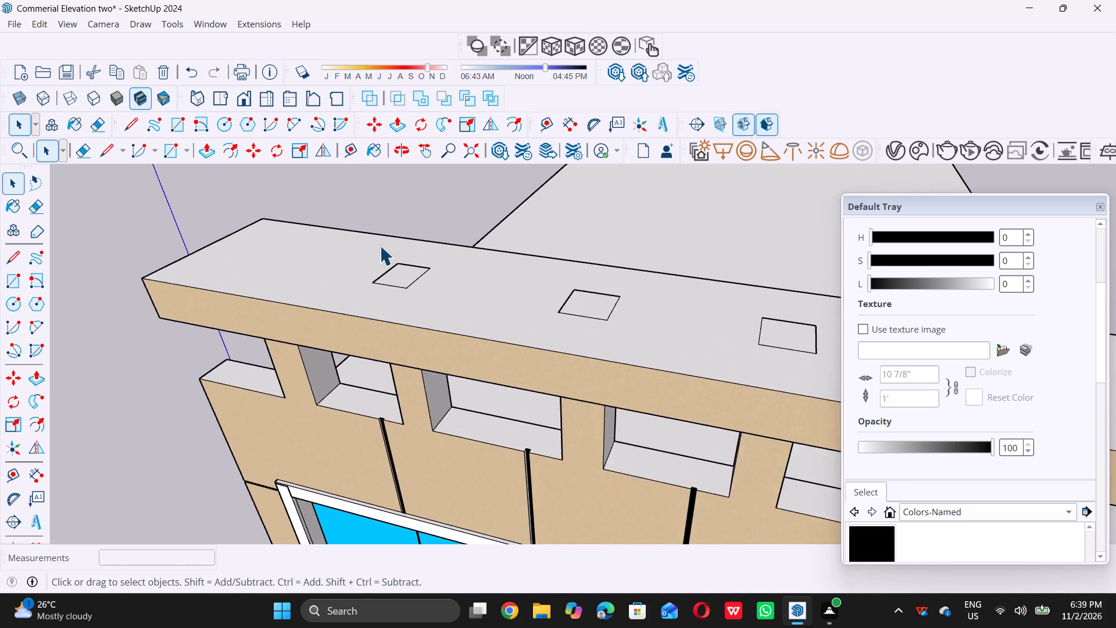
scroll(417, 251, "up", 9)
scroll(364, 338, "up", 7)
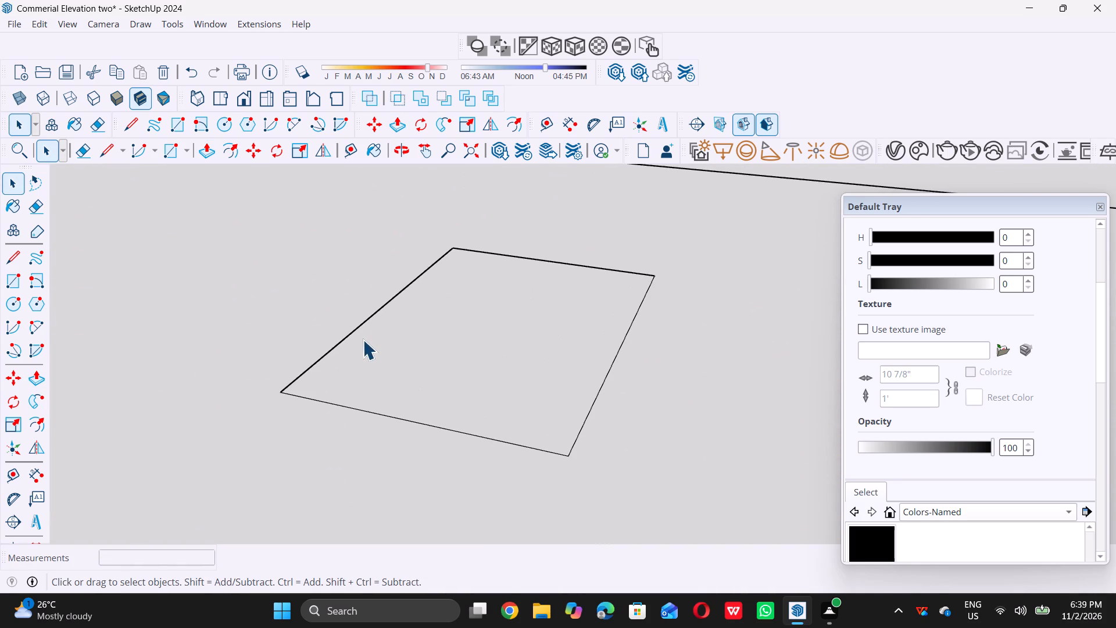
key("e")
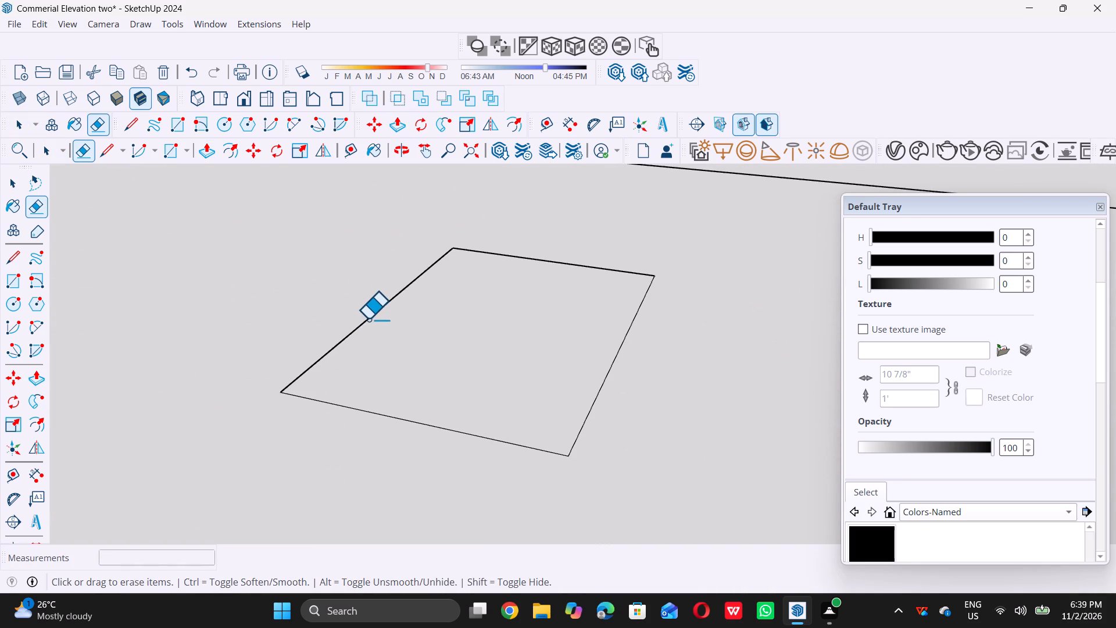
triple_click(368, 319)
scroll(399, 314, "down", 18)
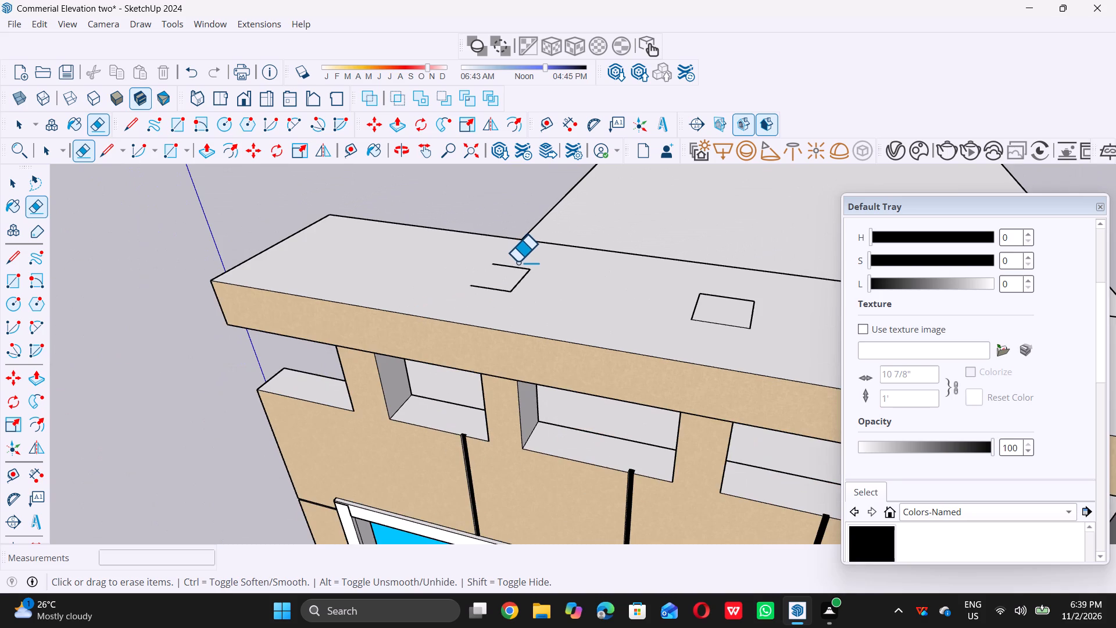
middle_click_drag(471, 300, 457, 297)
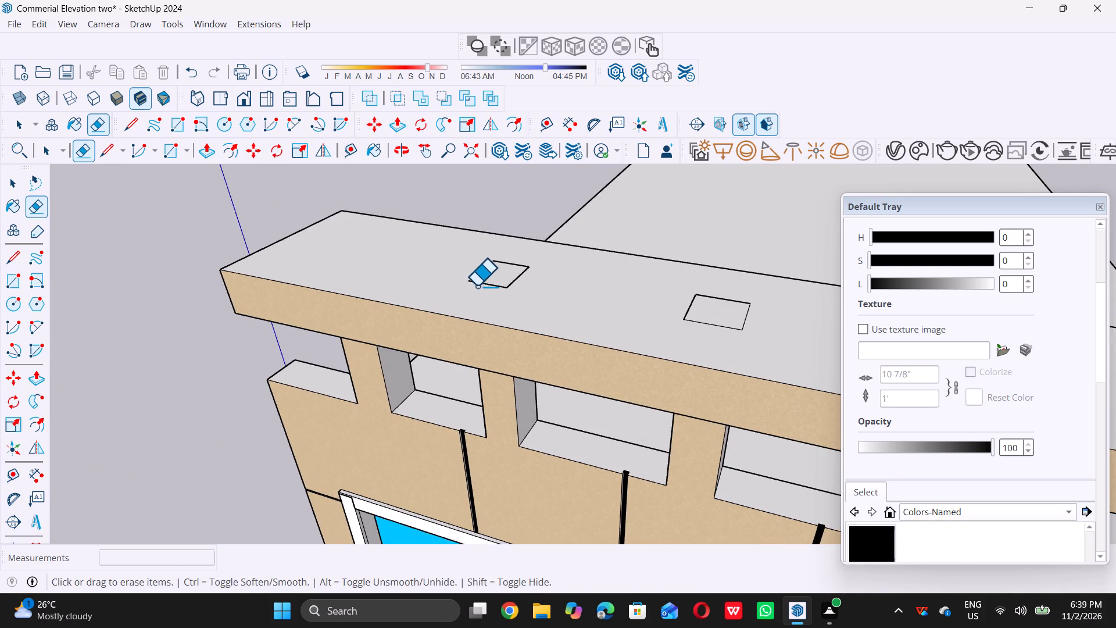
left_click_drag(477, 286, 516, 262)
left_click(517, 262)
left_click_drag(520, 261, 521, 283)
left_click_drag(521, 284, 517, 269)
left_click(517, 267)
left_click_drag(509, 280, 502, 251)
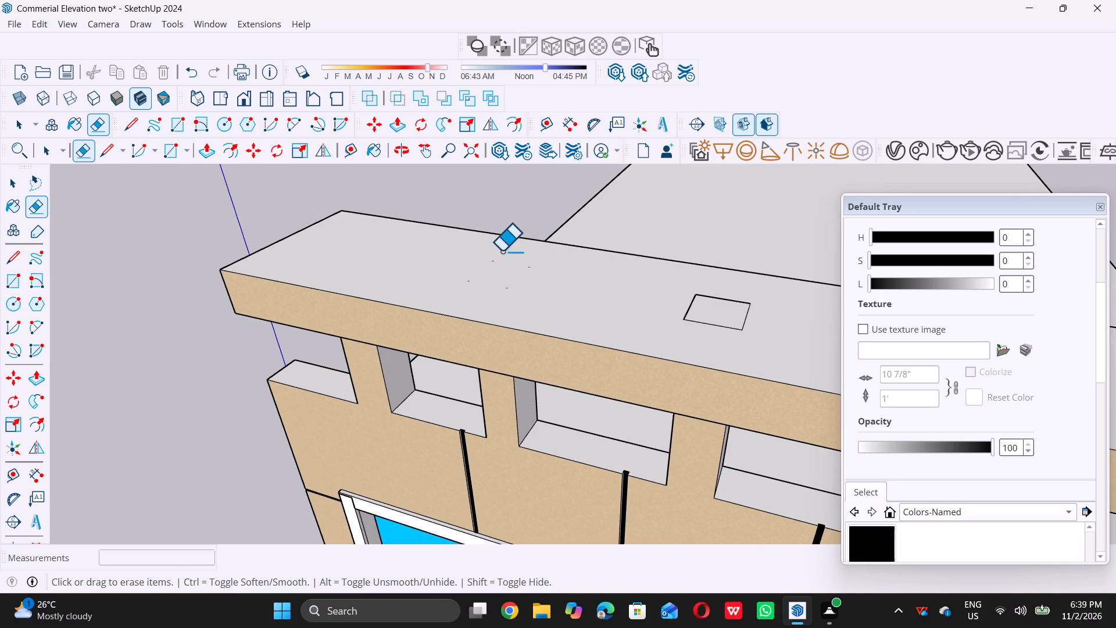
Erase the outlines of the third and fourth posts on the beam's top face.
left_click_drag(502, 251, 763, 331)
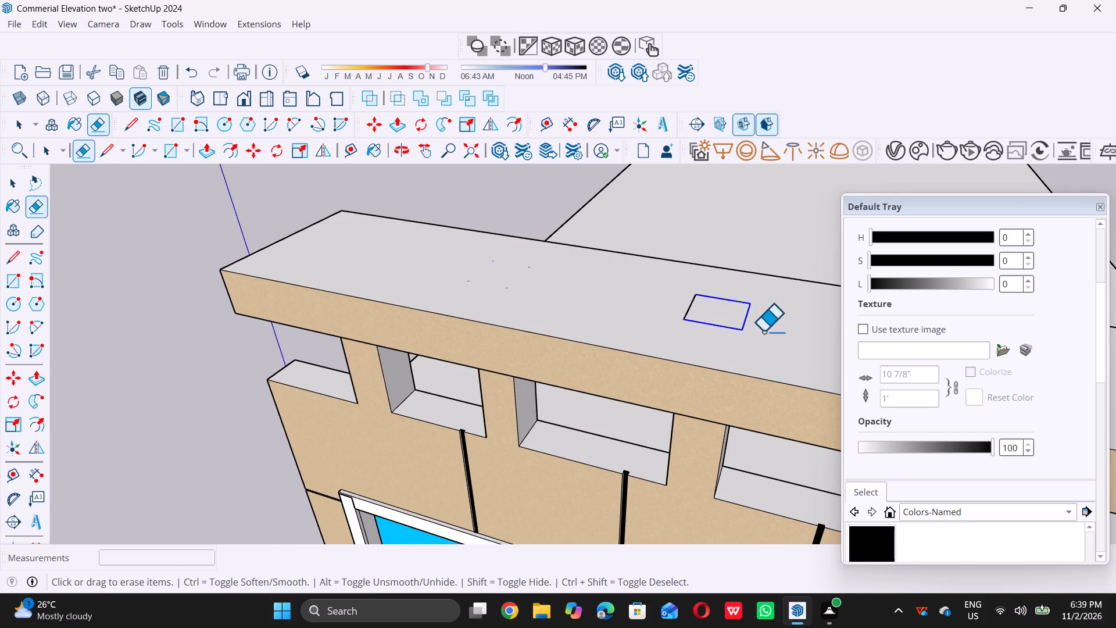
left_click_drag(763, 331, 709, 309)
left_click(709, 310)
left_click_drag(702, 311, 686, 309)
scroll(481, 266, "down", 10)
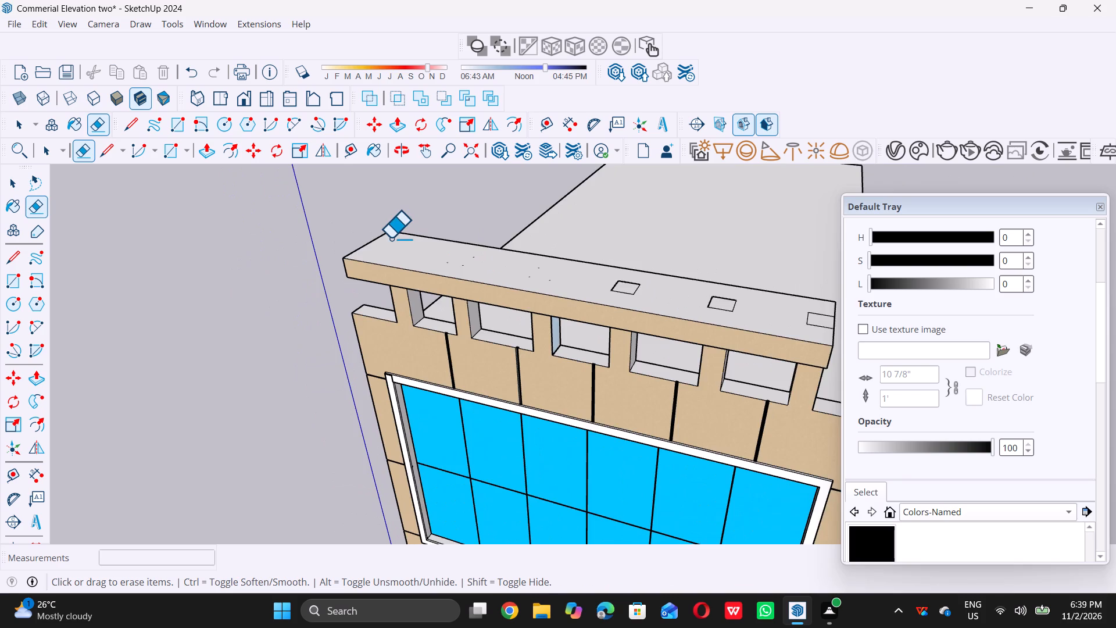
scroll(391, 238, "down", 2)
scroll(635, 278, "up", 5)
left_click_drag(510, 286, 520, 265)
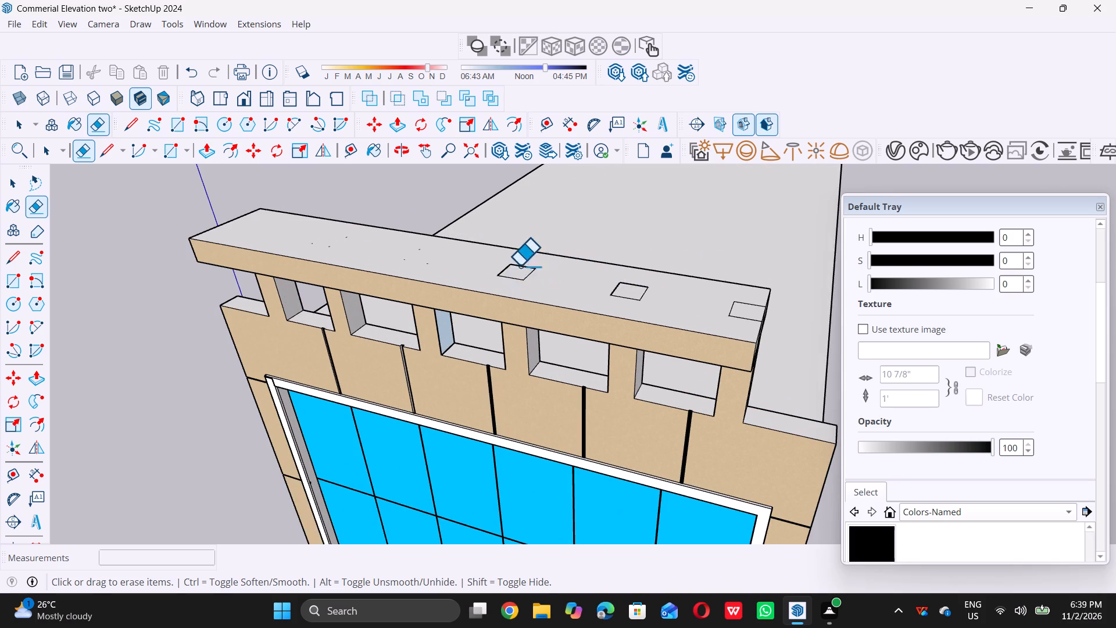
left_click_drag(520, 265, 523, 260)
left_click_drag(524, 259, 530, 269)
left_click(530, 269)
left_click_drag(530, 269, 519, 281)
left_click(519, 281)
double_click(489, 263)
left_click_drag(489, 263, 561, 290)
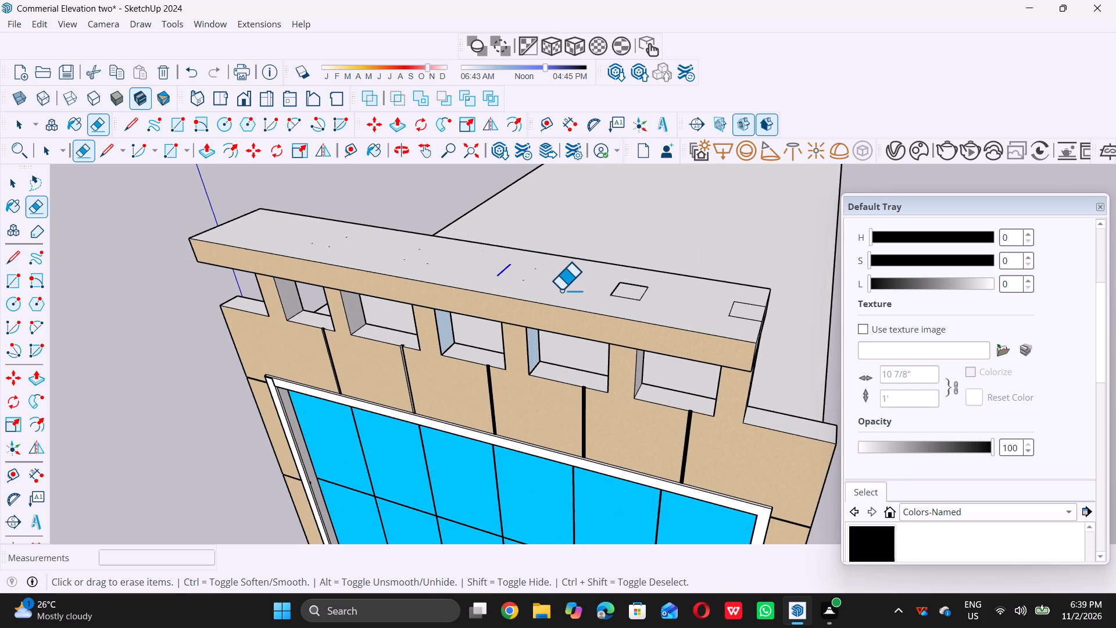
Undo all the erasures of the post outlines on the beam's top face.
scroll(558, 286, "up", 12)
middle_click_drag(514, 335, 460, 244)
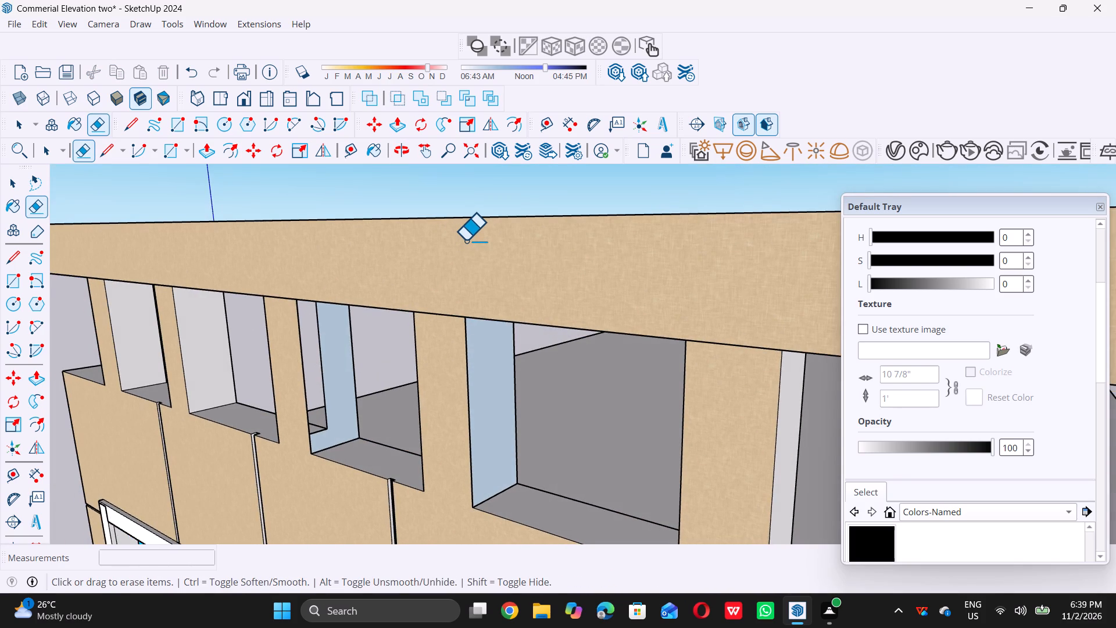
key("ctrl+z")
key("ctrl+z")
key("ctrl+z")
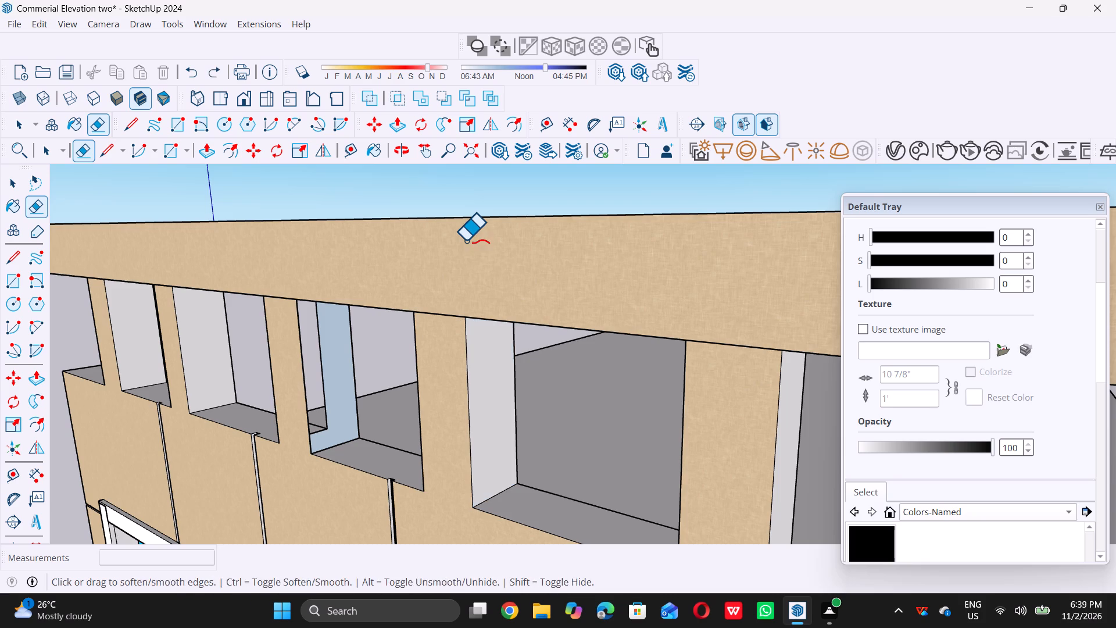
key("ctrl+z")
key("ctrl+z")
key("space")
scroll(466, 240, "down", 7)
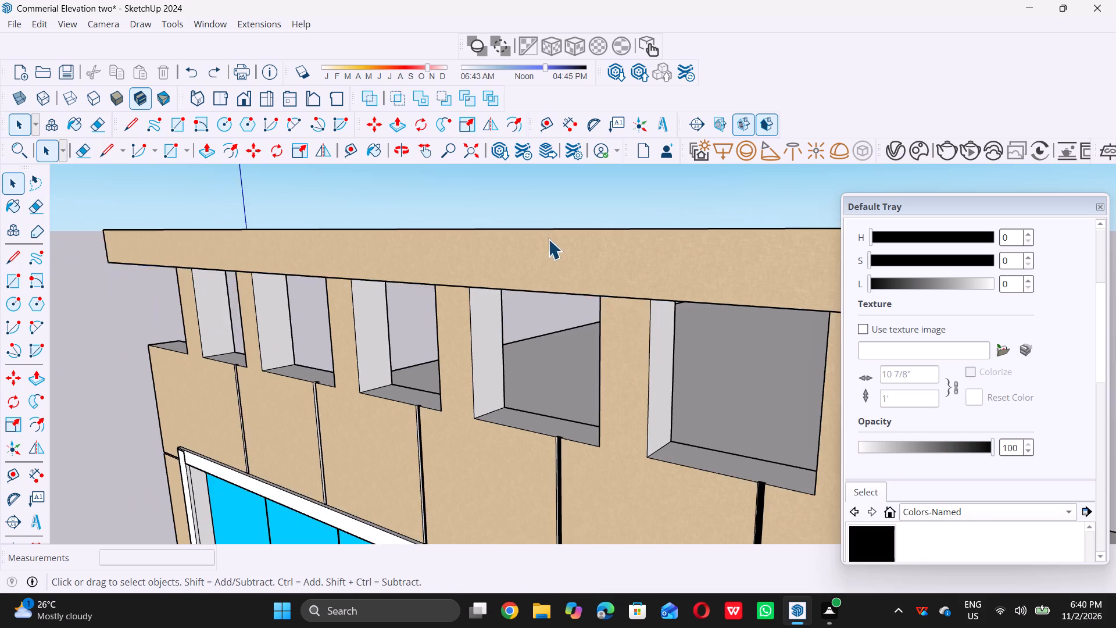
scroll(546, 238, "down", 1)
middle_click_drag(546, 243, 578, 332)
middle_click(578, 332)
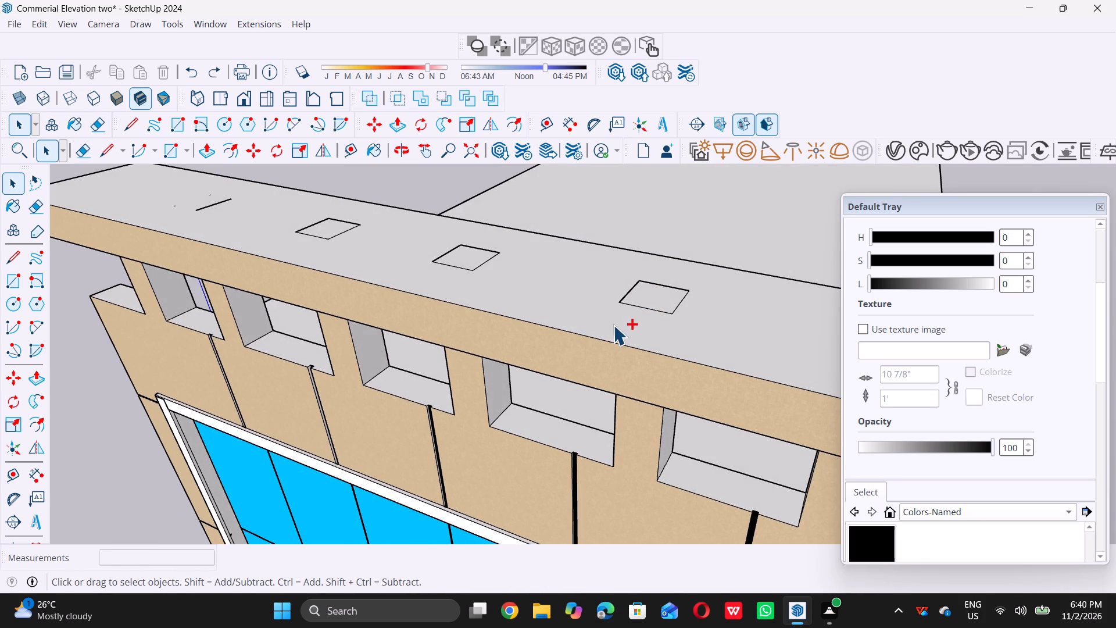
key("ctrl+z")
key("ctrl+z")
Review the building's whole front elevation with the continuous beam over the parapet posts.
scroll(617, 322, "down", 7)
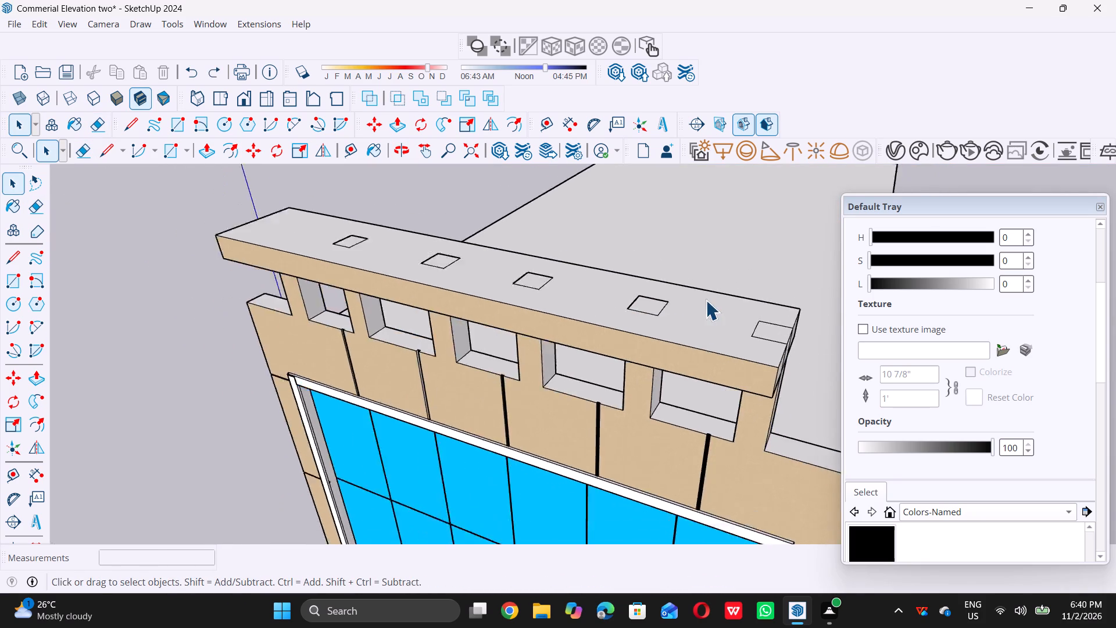
scroll(706, 300, "down", 7)
middle_click_drag(700, 328, 745, 246)
scroll(726, 281, "down", 5)
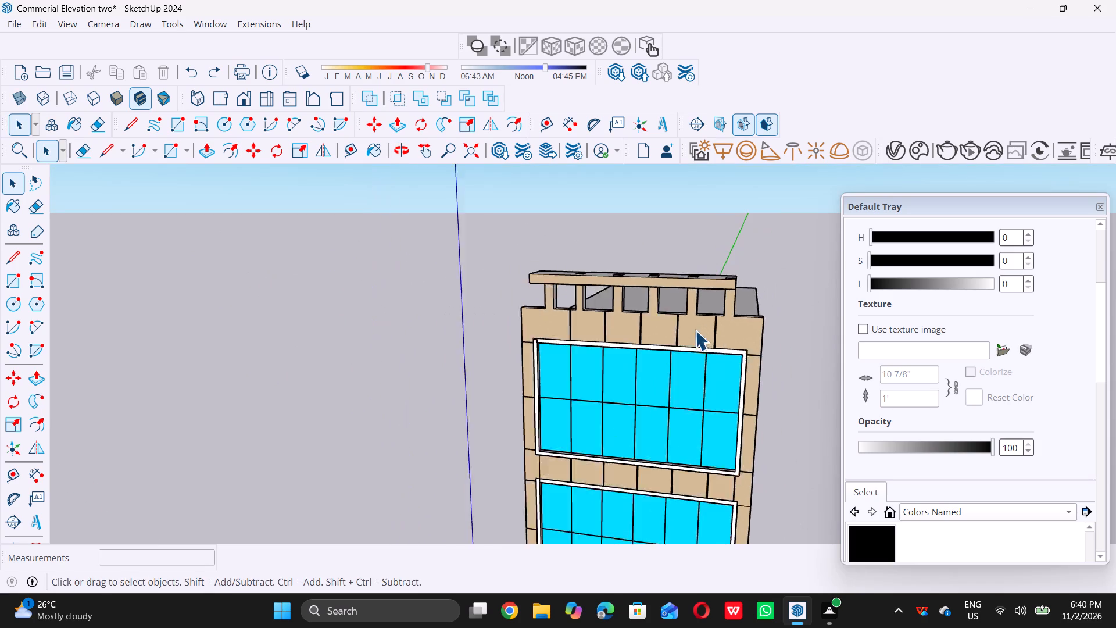
middle_click_drag(695, 330, 757, 289)
scroll(693, 333, "down", 4)
scroll(626, 340, "down", 9)
middle_click_drag(631, 378, 622, 349)
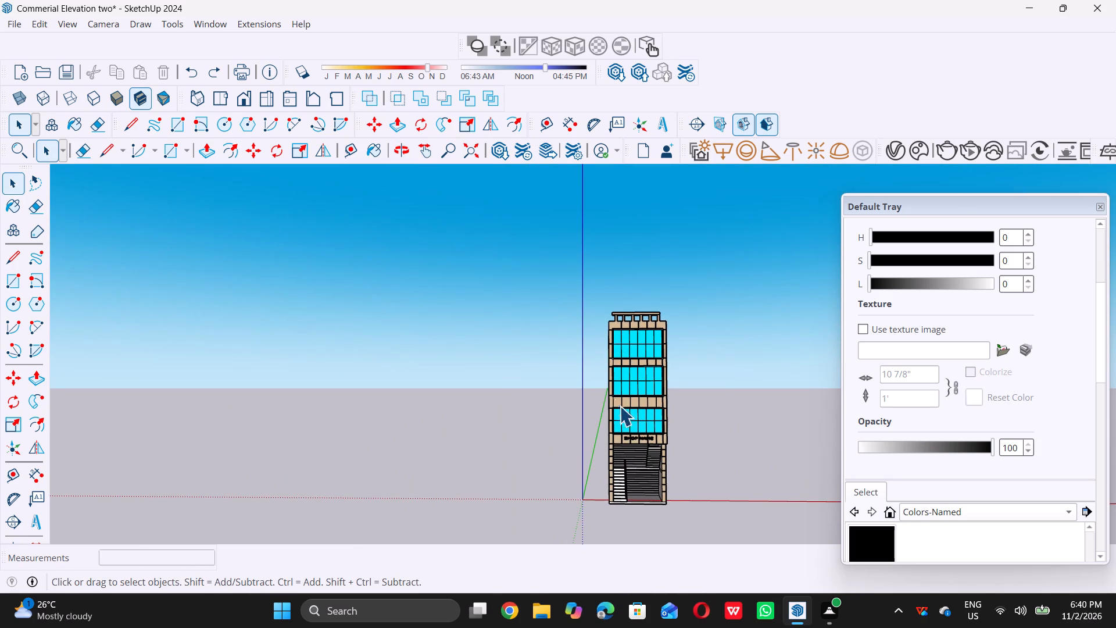
scroll(598, 374, "down", 4)
scroll(604, 413, "up", 9)
scroll(600, 411, "down", 3)
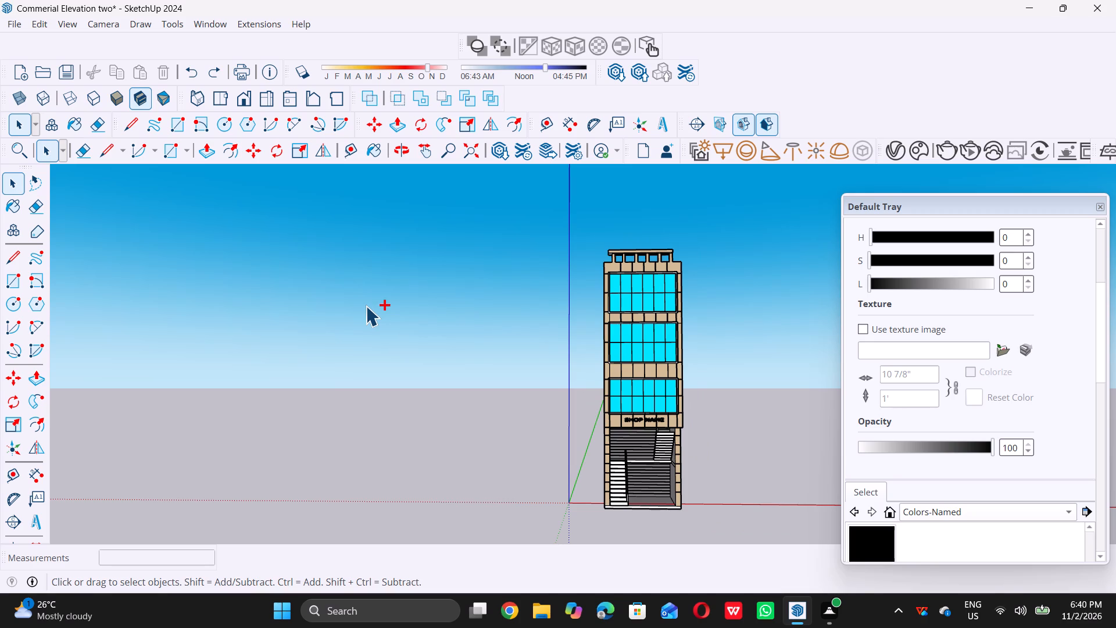
Save the building model under its existing name.
key("ctrl+s")
key("ctrl+s")
Save the model again with the full front elevation in view.
scroll(306, 328, "down", 5)
middle_click_drag(491, 395, 535, 423)
scroll(535, 423, "up", 6)
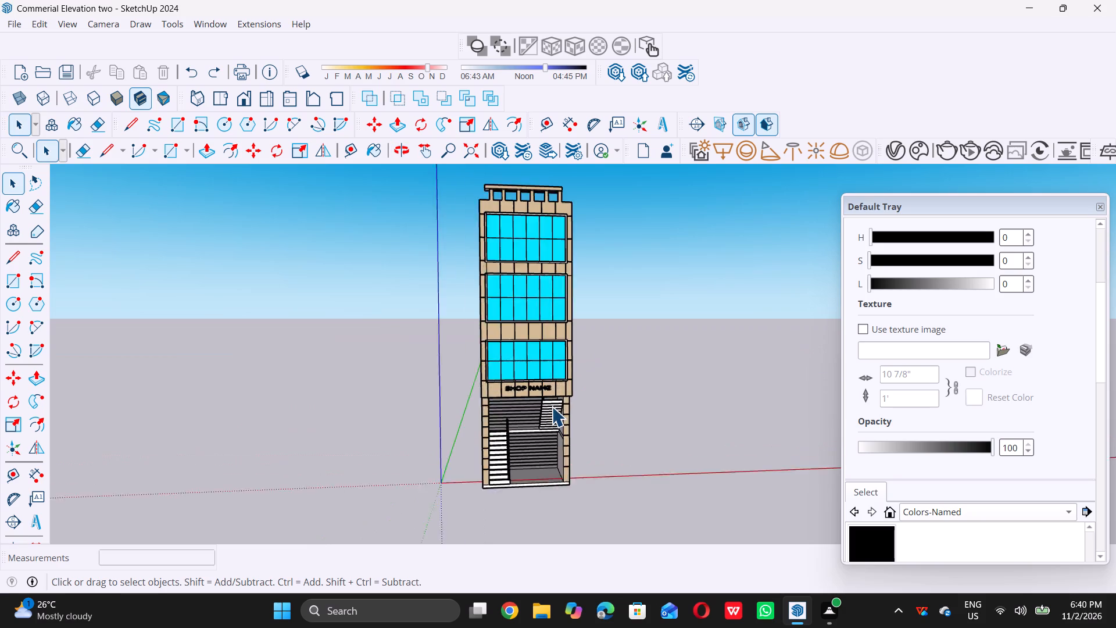
scroll(534, 402, "down", 5)
middle_click_drag(508, 415, 485, 429)
scroll(532, 390, "up", 3)
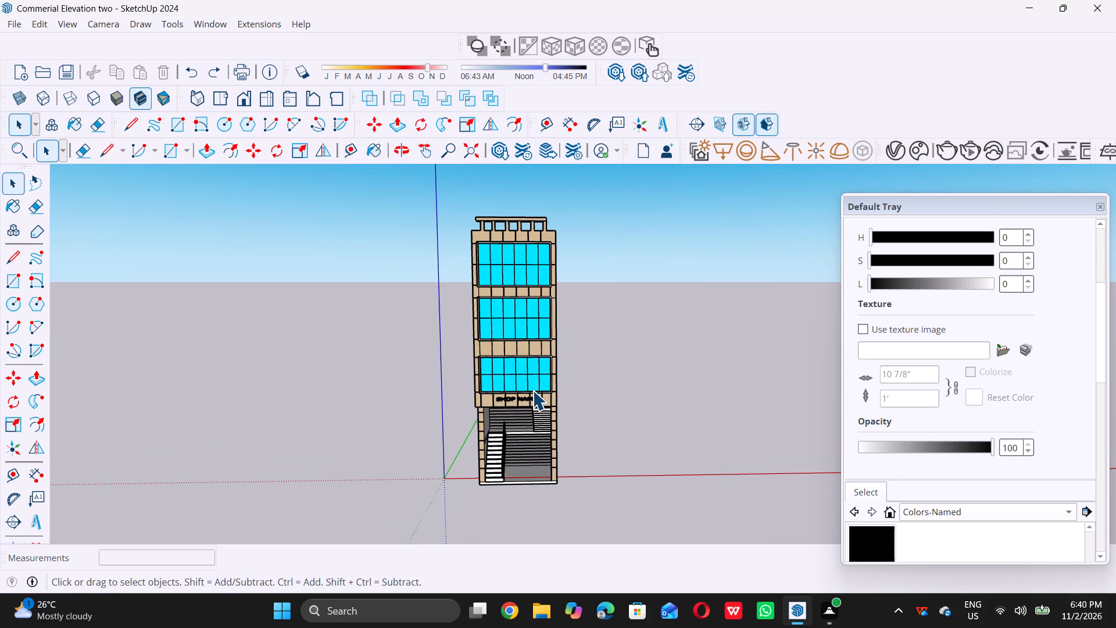
key("ctrl+s")
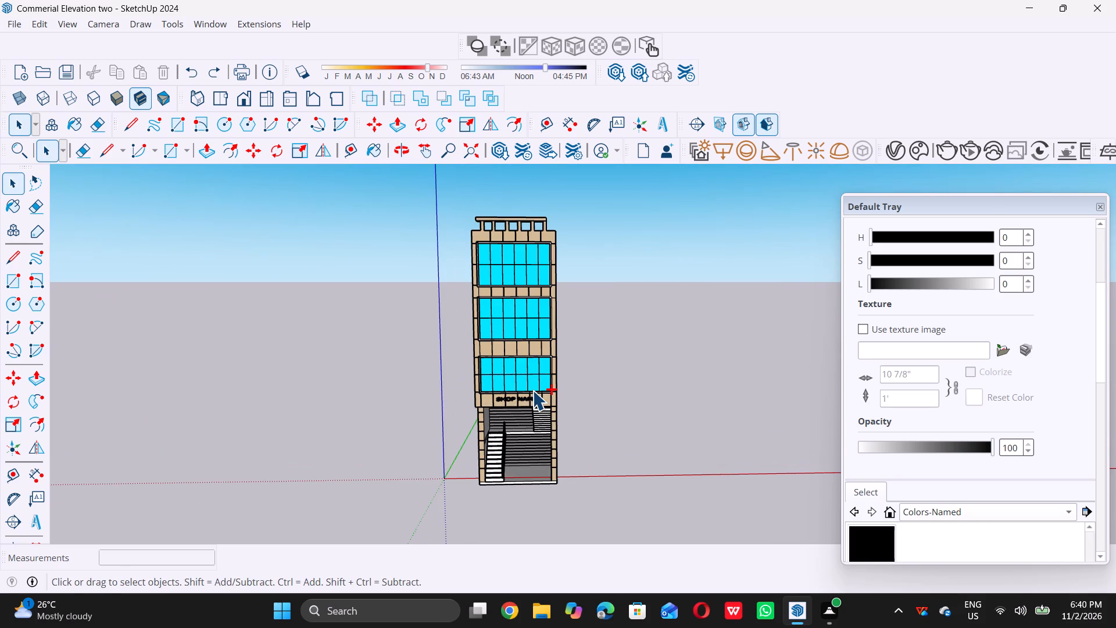